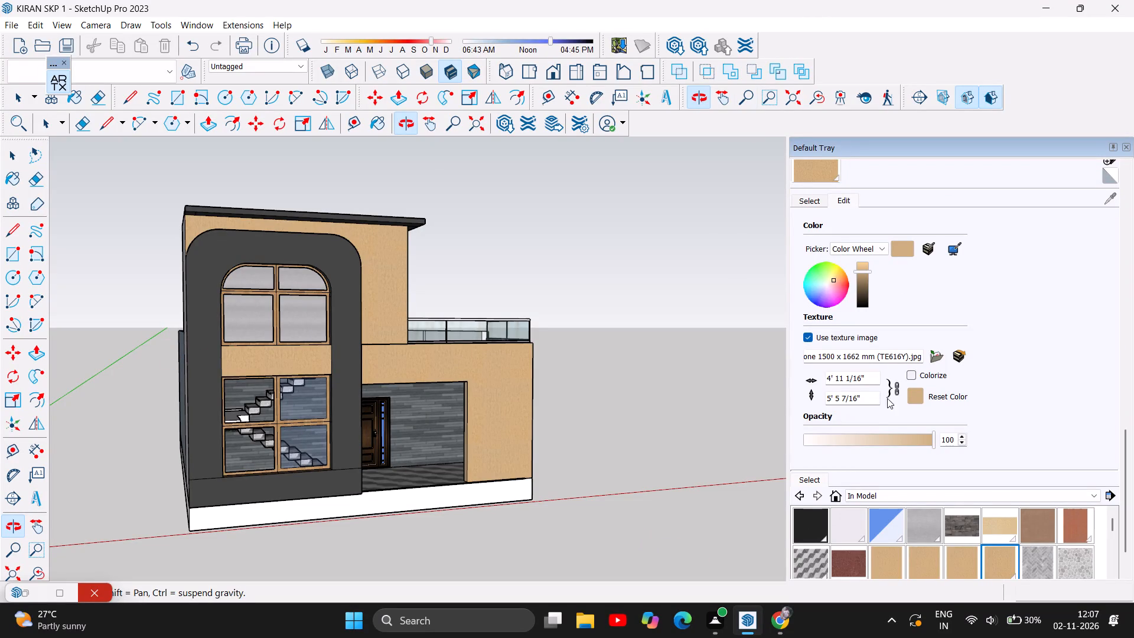
# Examine the sand-coloured stone texture up close beside the porch, and study the whole facade from several front angles.
pyautogui.click(402, 119)
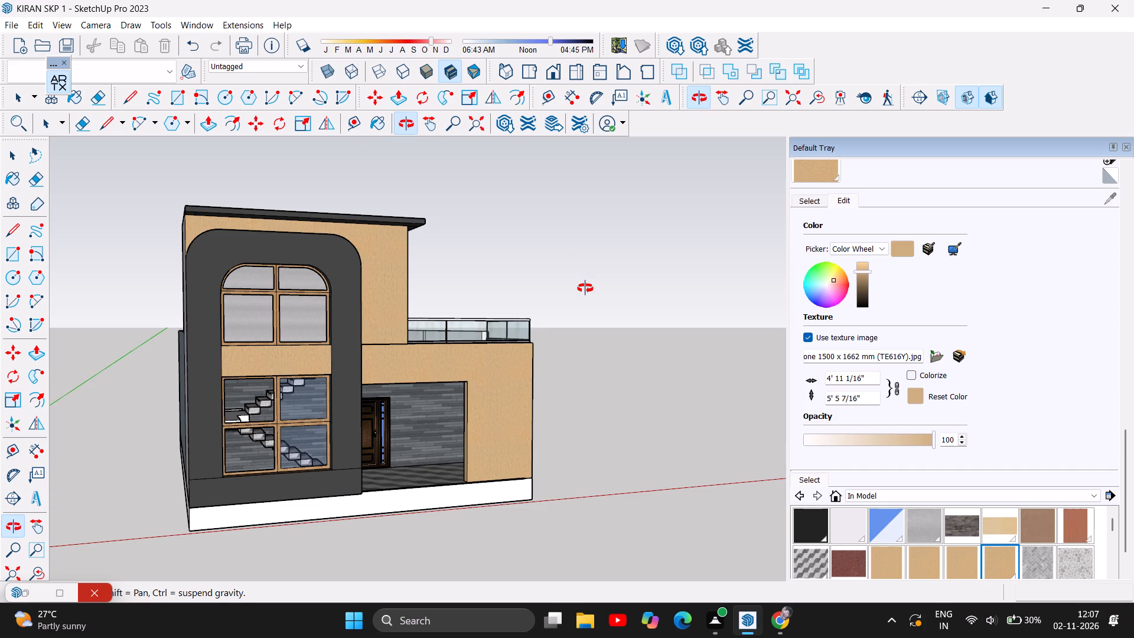
pyautogui.moveTo(587, 289); pyautogui.dragTo(427, 294)
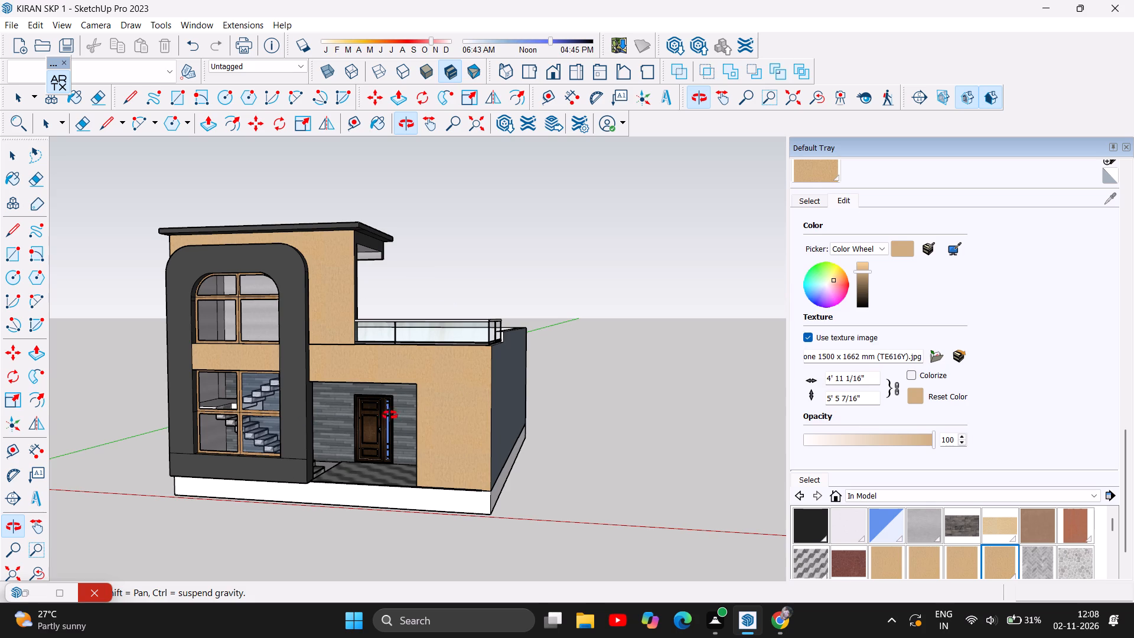
pyautogui.scroll(1, 574, 545)
pyautogui.scroll(2, 524, 519)
pyautogui.scroll(3, 361, 321)
pyautogui.scroll(6, 449, 330)
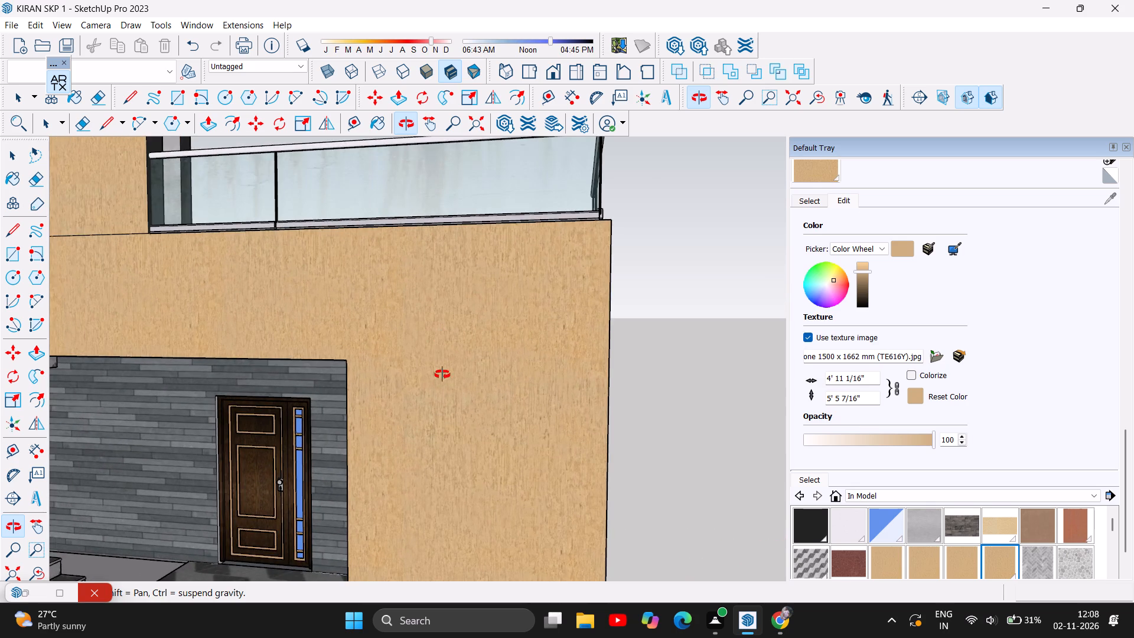
pyautogui.scroll(5, 458, 409)
pyautogui.scroll(3, 423, 376)
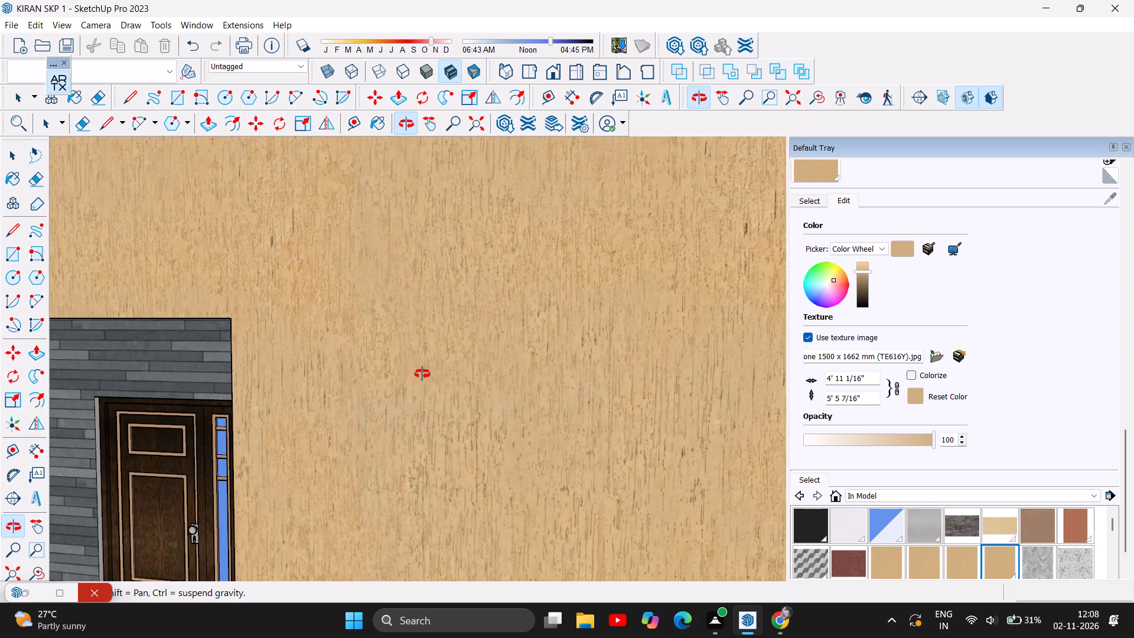
pyautogui.scroll(2, 424, 386)
pyautogui.scroll(6, 498, 468)
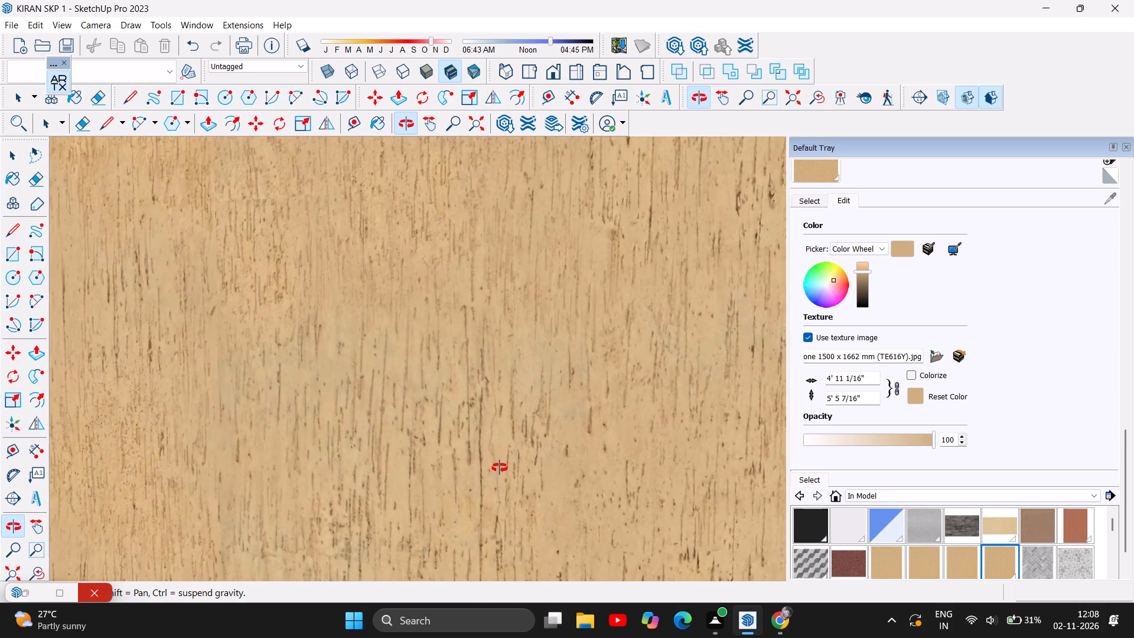
pyautogui.scroll(-6, 621, 397)
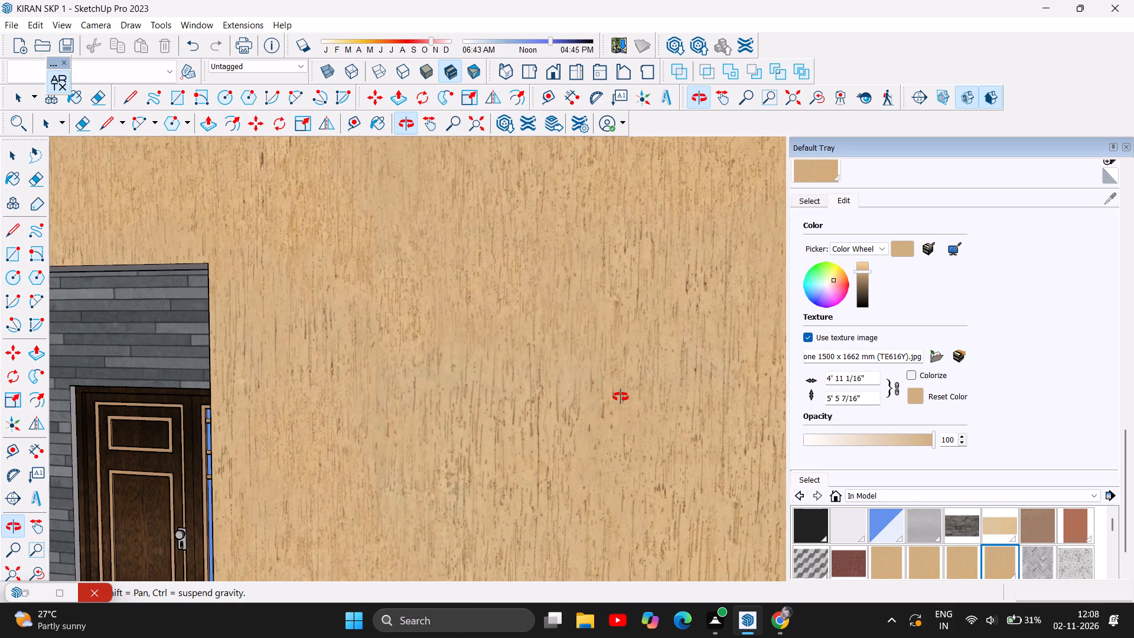
pyautogui.scroll(-8, 621, 397)
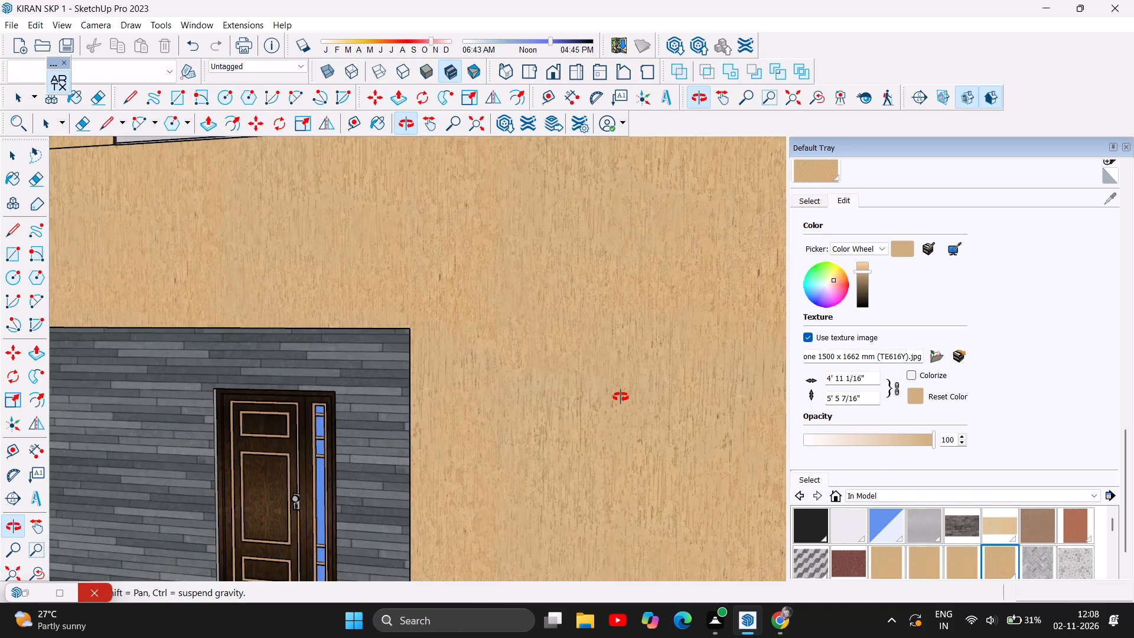
pyautogui.scroll(-4, 621, 397)
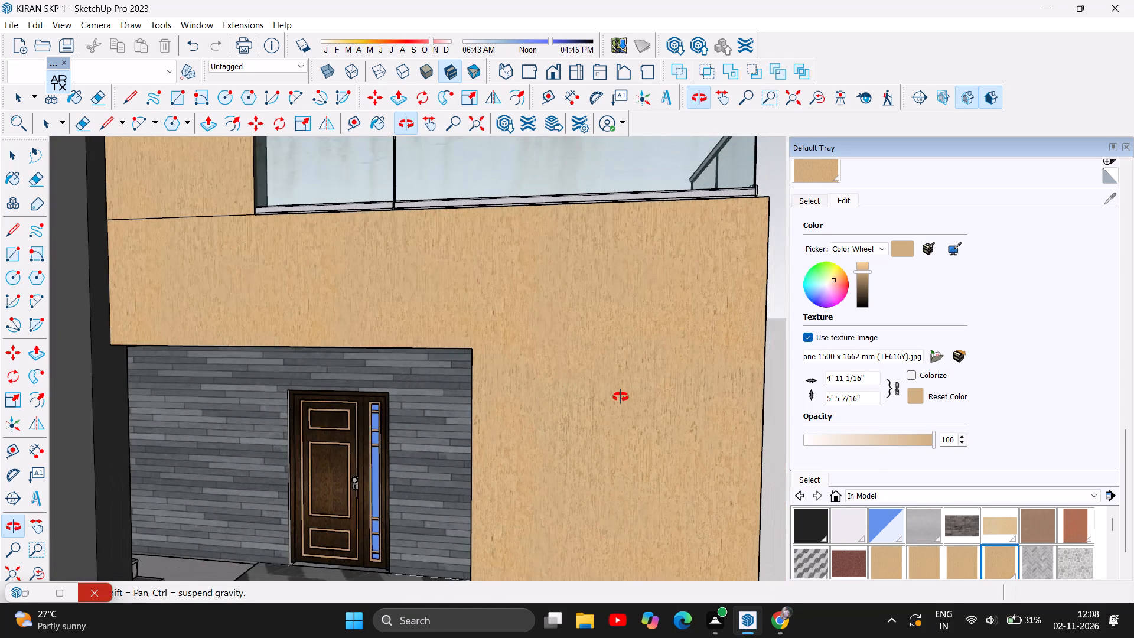
pyautogui.scroll(-11, 621, 397)
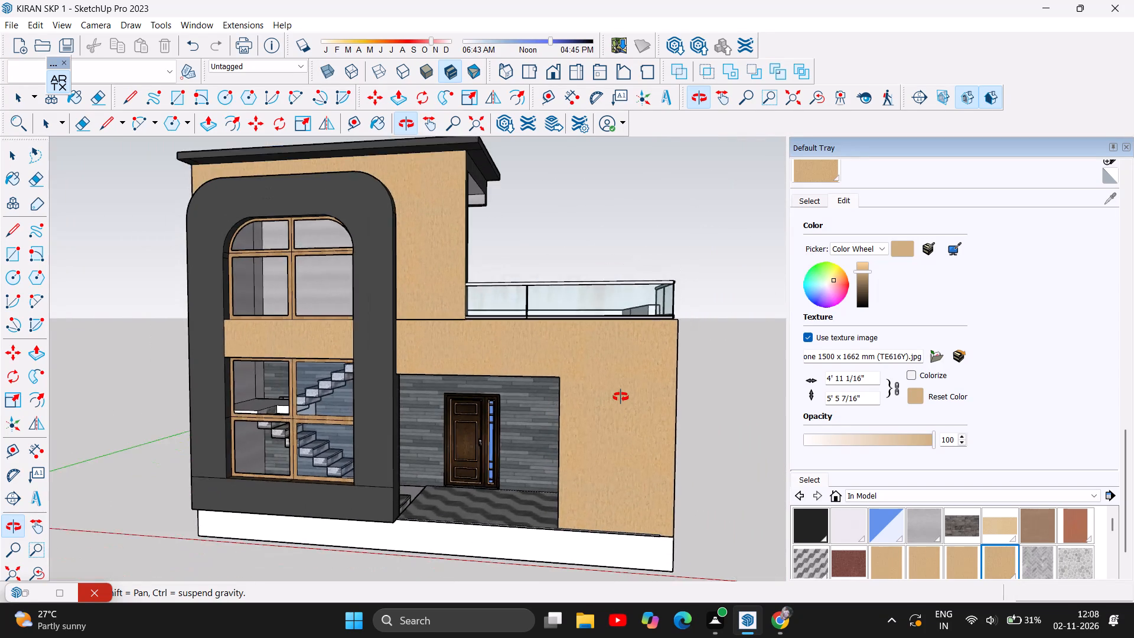
pyautogui.scroll(-1, 621, 397)
pyautogui.moveTo(491, 447); pyautogui.dragTo(626, 548)
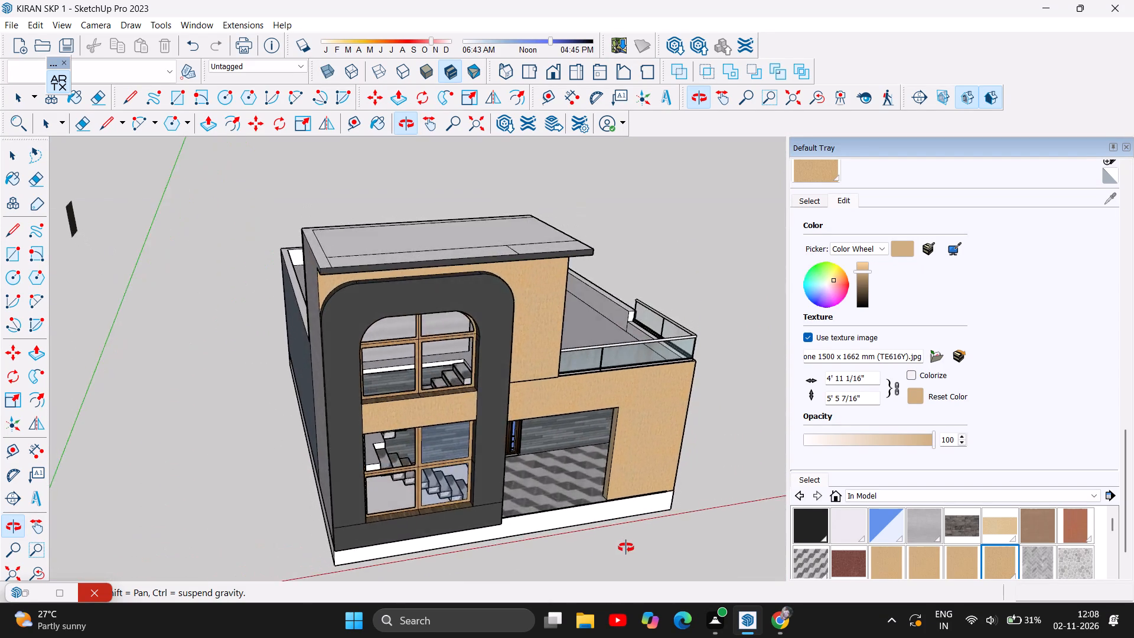
pyautogui.moveTo(626, 548); pyautogui.dragTo(491, 460)
pyautogui.click(491, 460)
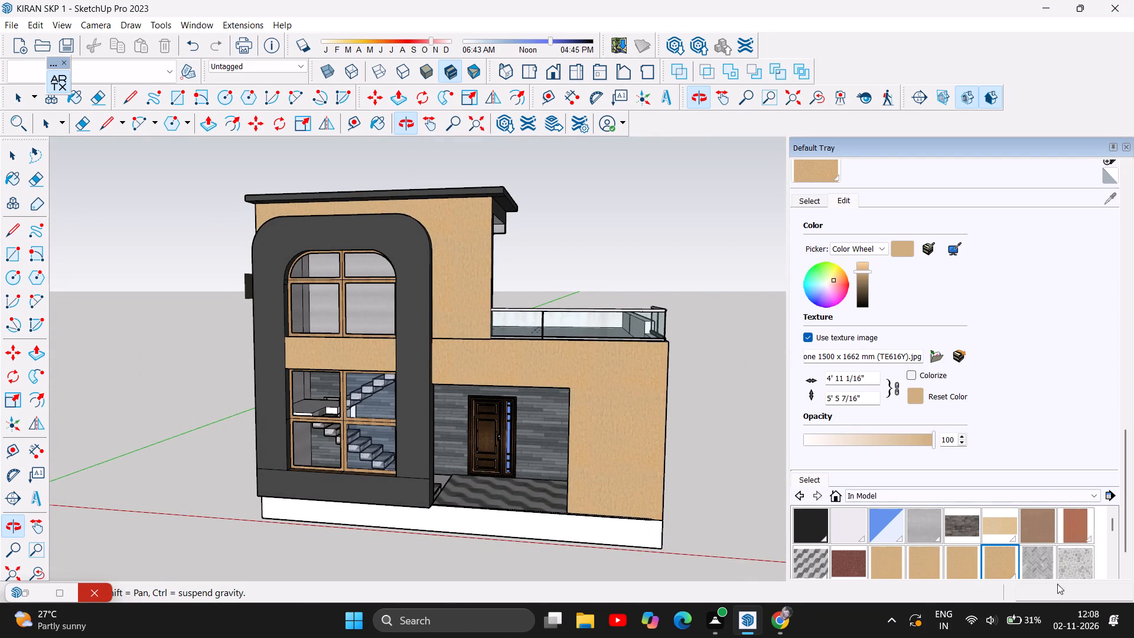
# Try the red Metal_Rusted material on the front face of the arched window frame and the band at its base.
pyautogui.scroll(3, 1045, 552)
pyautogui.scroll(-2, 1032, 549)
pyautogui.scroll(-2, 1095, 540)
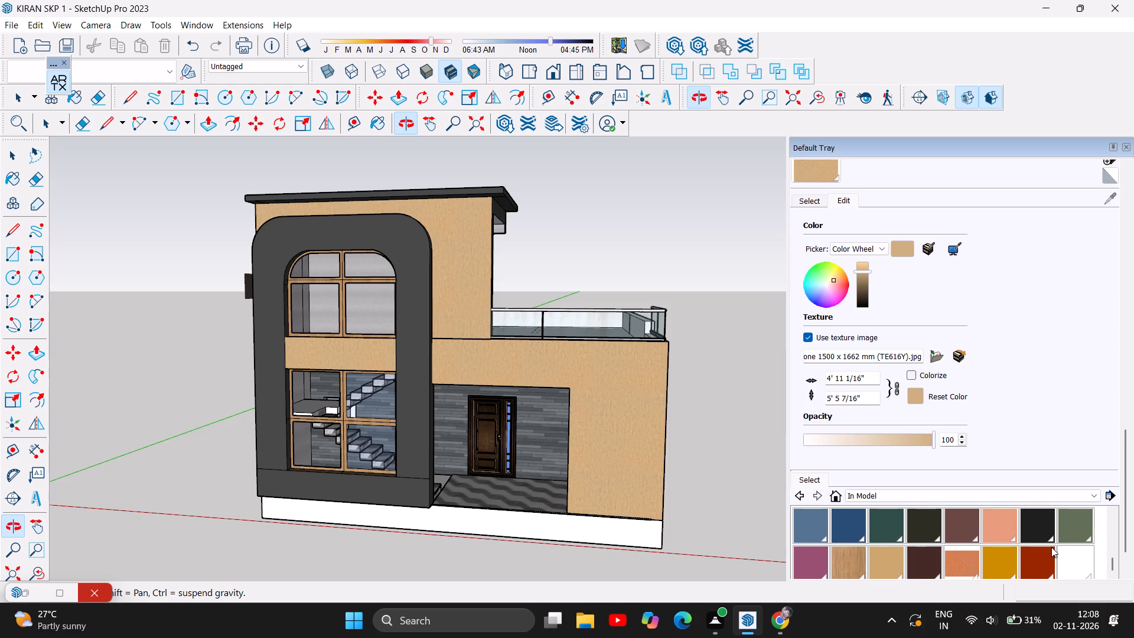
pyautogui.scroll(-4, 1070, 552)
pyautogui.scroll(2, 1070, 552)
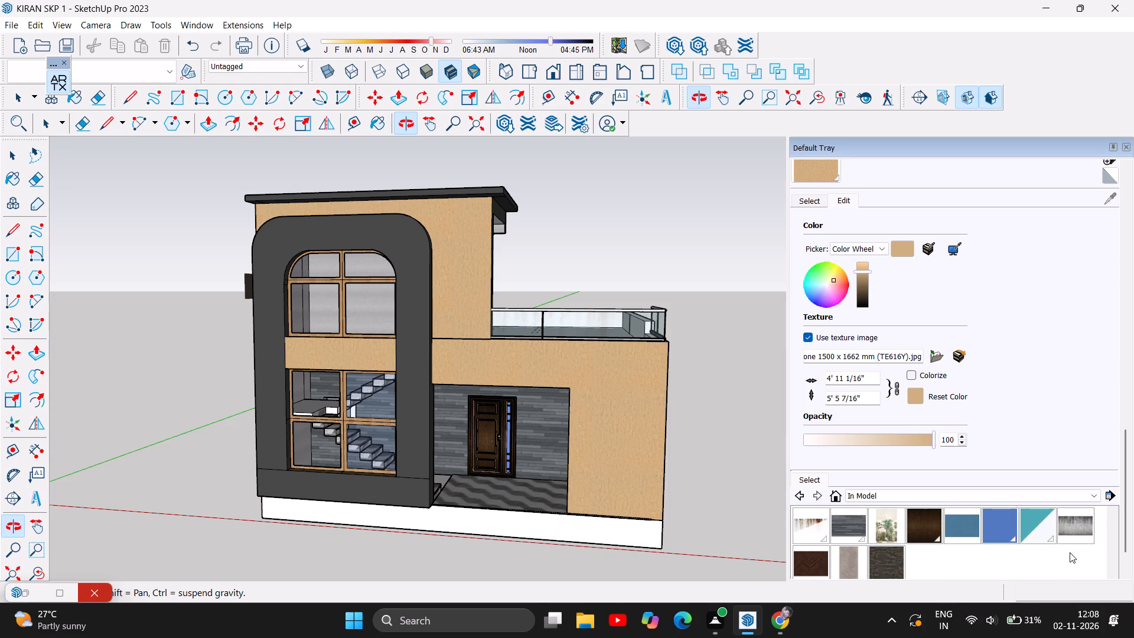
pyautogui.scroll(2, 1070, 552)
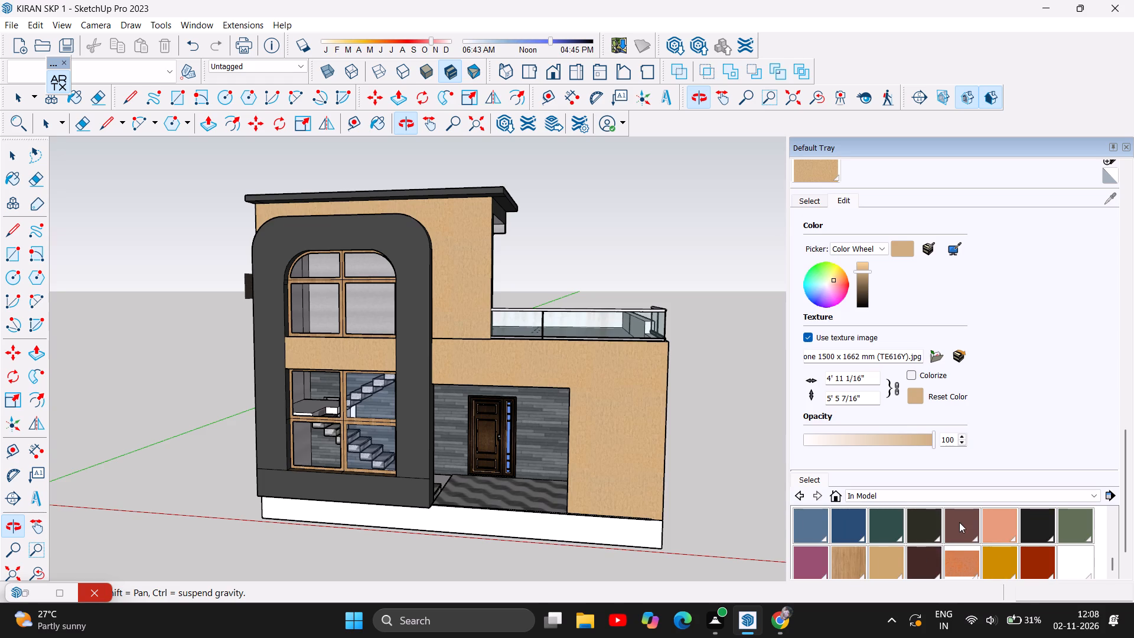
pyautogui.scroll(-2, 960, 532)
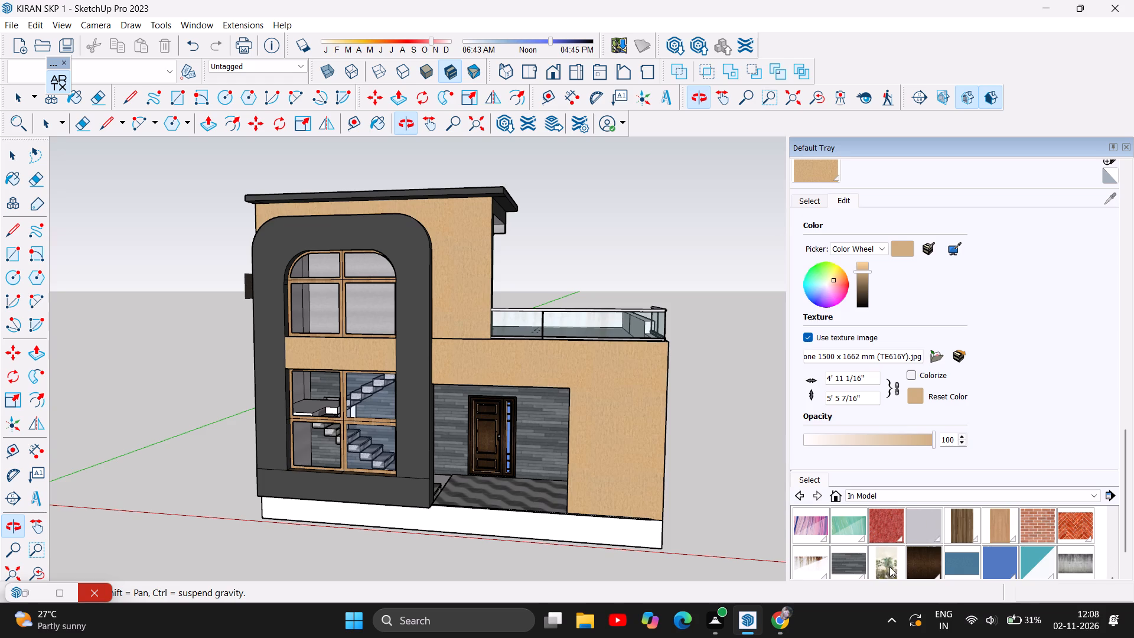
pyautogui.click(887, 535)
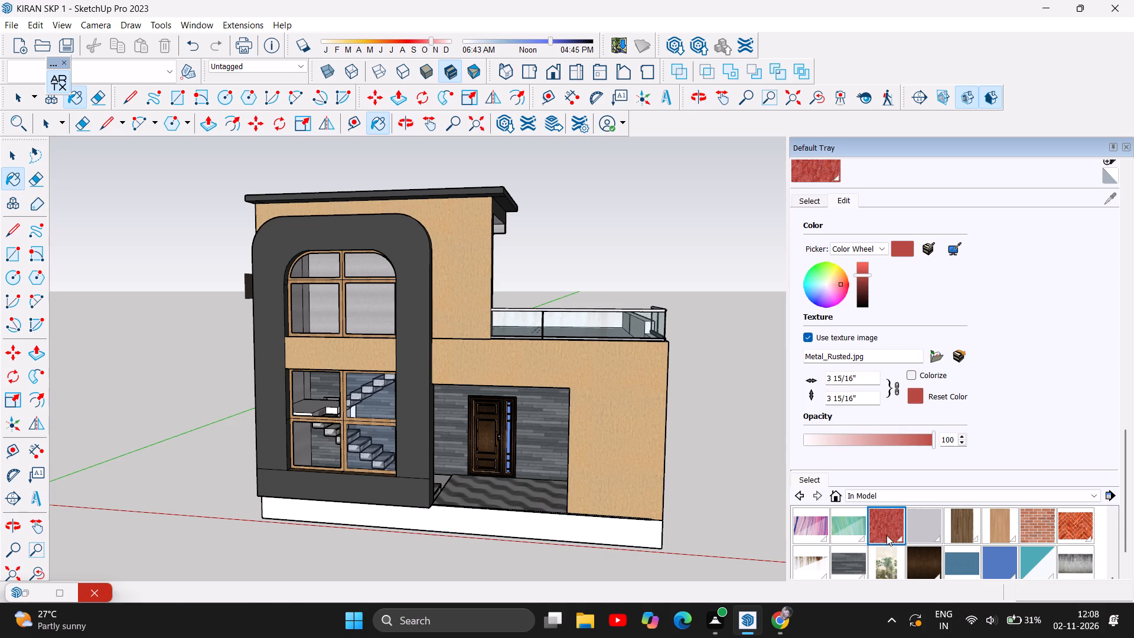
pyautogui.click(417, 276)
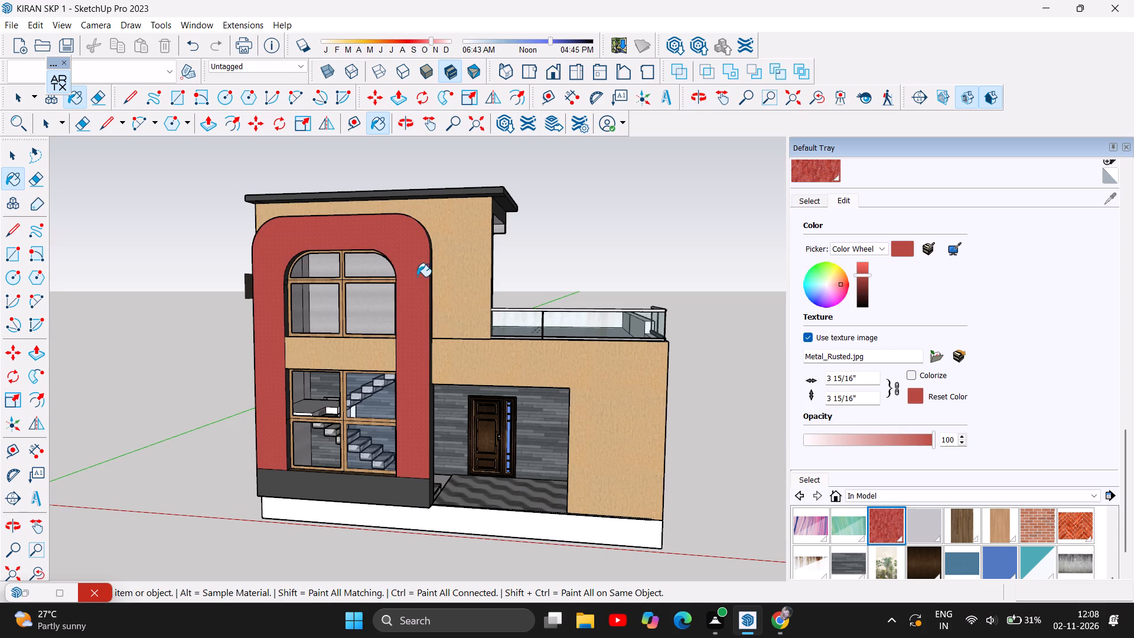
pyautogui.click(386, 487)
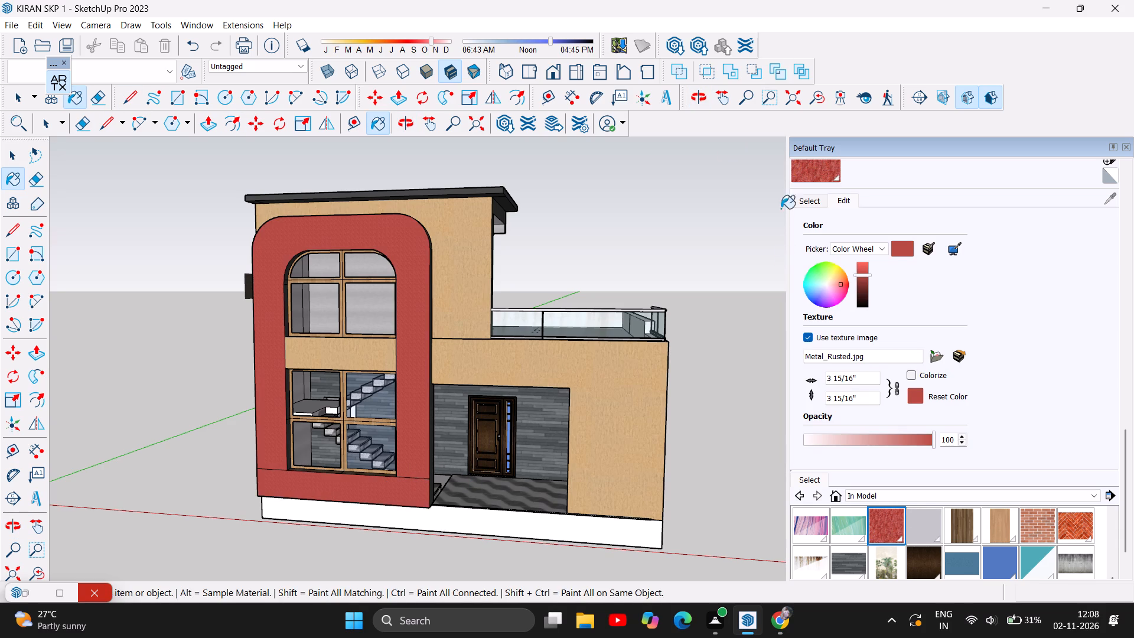
# Review the red arched frame against the sand-coloured walls, entrance door and grey porch cladding from both front corners and up close.
pyautogui.click(405, 121)
pyautogui.moveTo(249, 284); pyautogui.dragTo(421, 279)
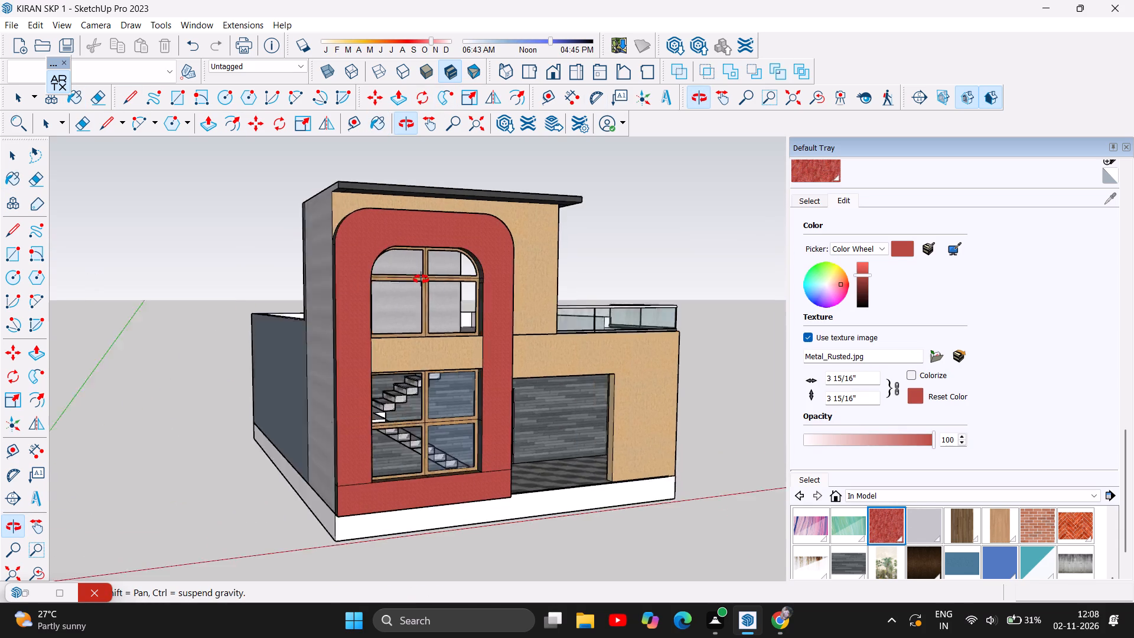
pyautogui.moveTo(421, 279); pyautogui.dragTo(297, 276)
pyautogui.moveTo(296, 276); pyautogui.dragTo(232, 285)
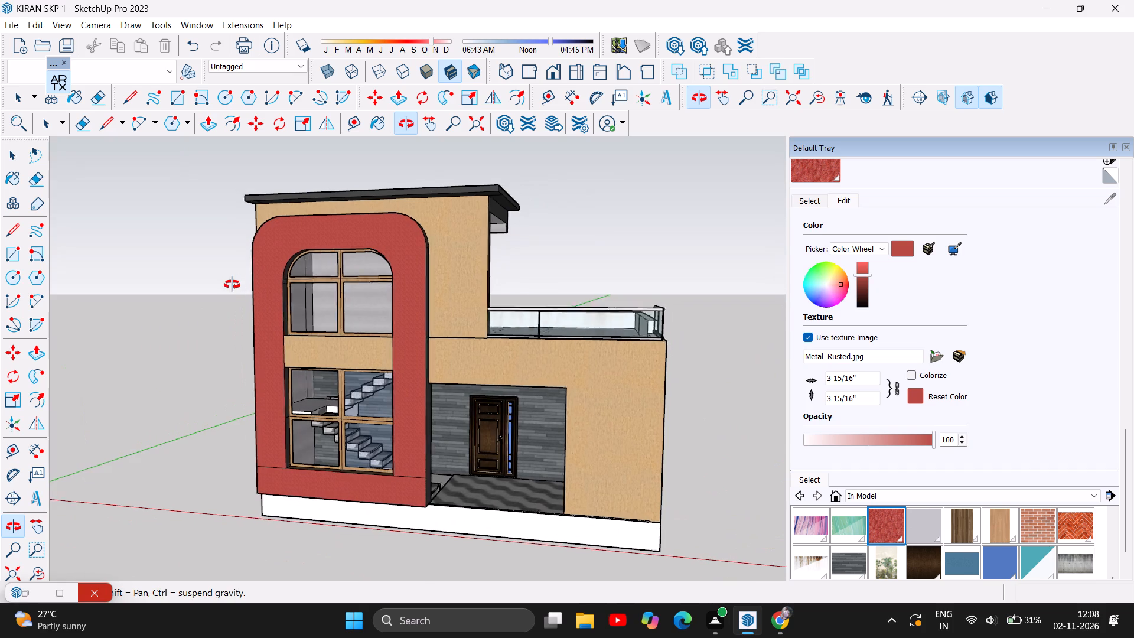
pyautogui.moveTo(232, 285); pyautogui.dragTo(265, 295)
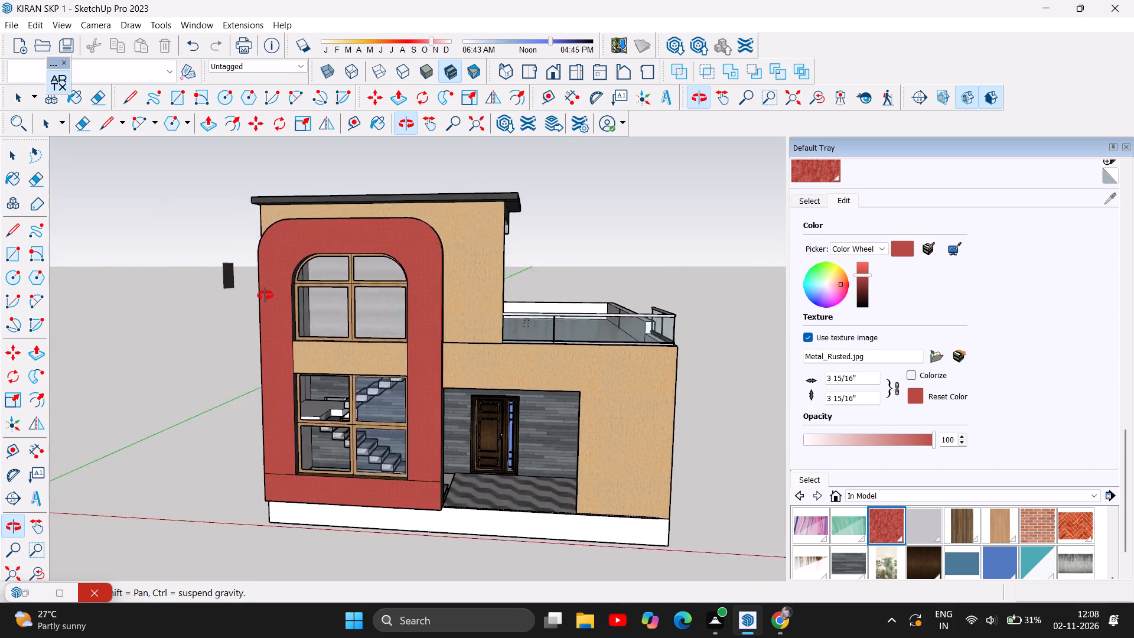
pyautogui.moveTo(265, 295); pyautogui.dragTo(321, 266)
pyautogui.scroll(5, 669, 430)
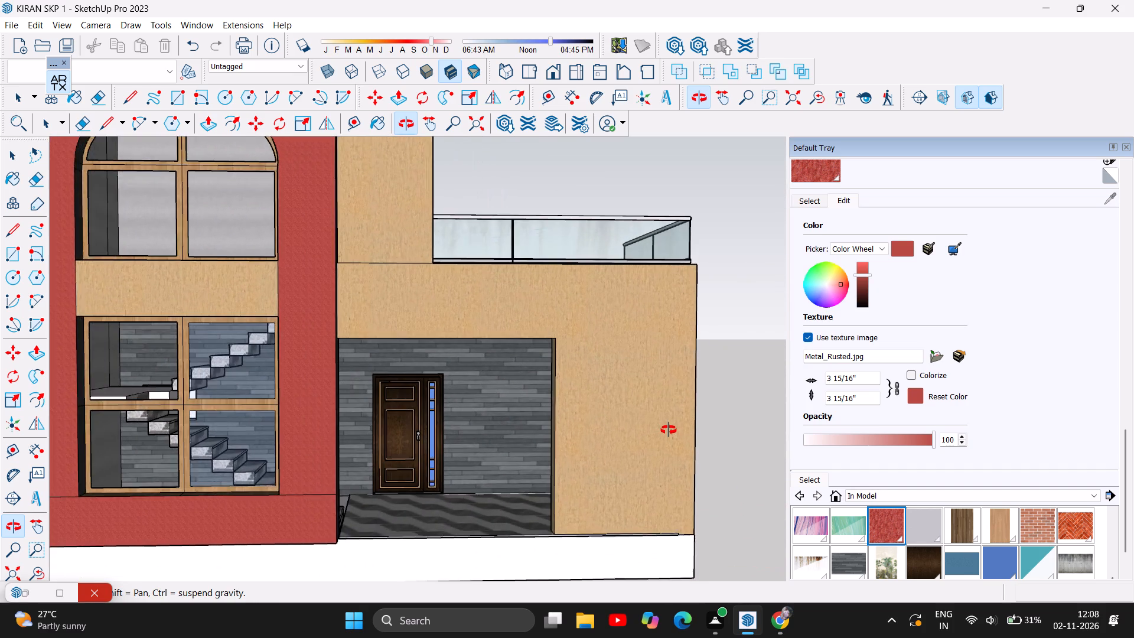
pyautogui.scroll(1, 669, 430)
pyautogui.scroll(2, 193, 440)
pyautogui.scroll(1, 276, 414)
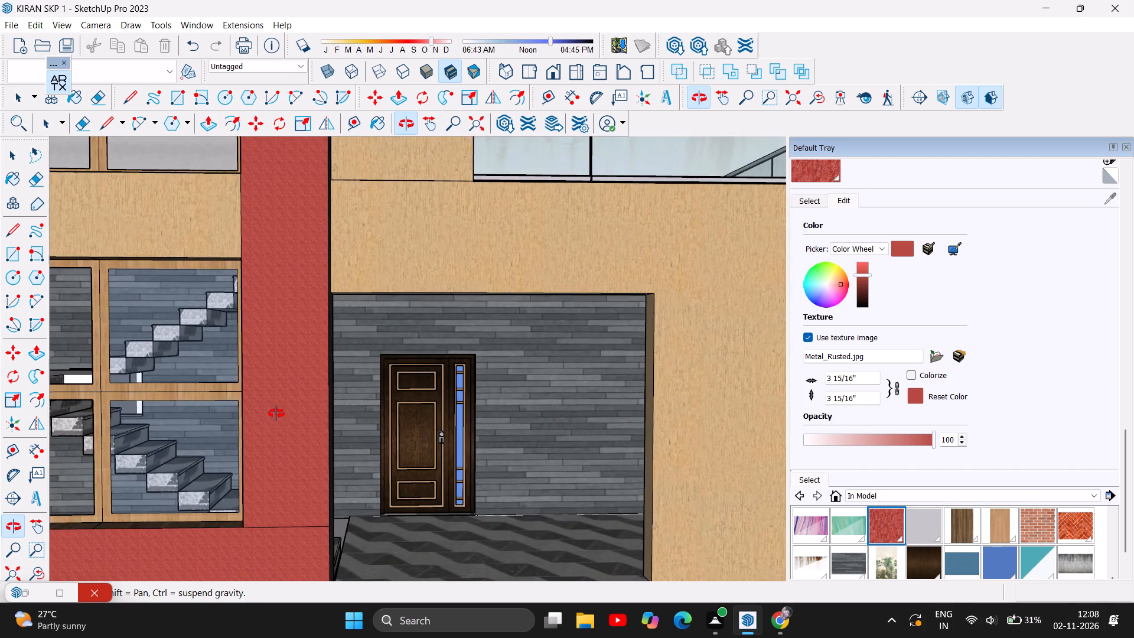
pyautogui.scroll(1, 276, 414)
pyautogui.scroll(1, 1034, 552)
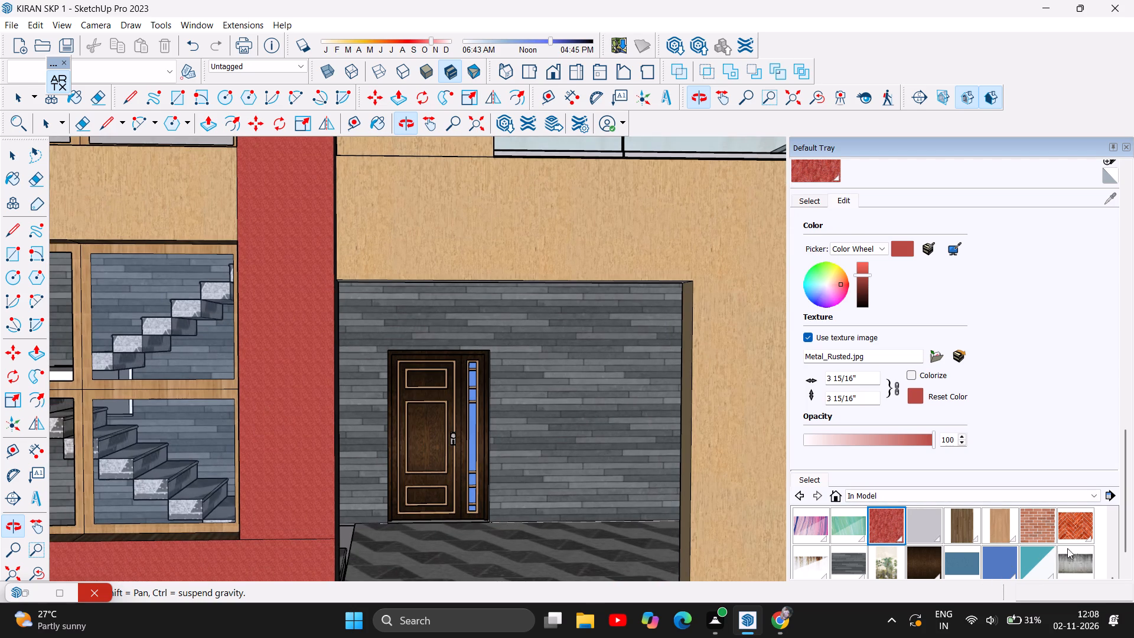
# Paint the front face of the arched window frame and its base band with the Distressed Leather (CCZUWY) material.
pyautogui.scroll(5, 1078, 555)
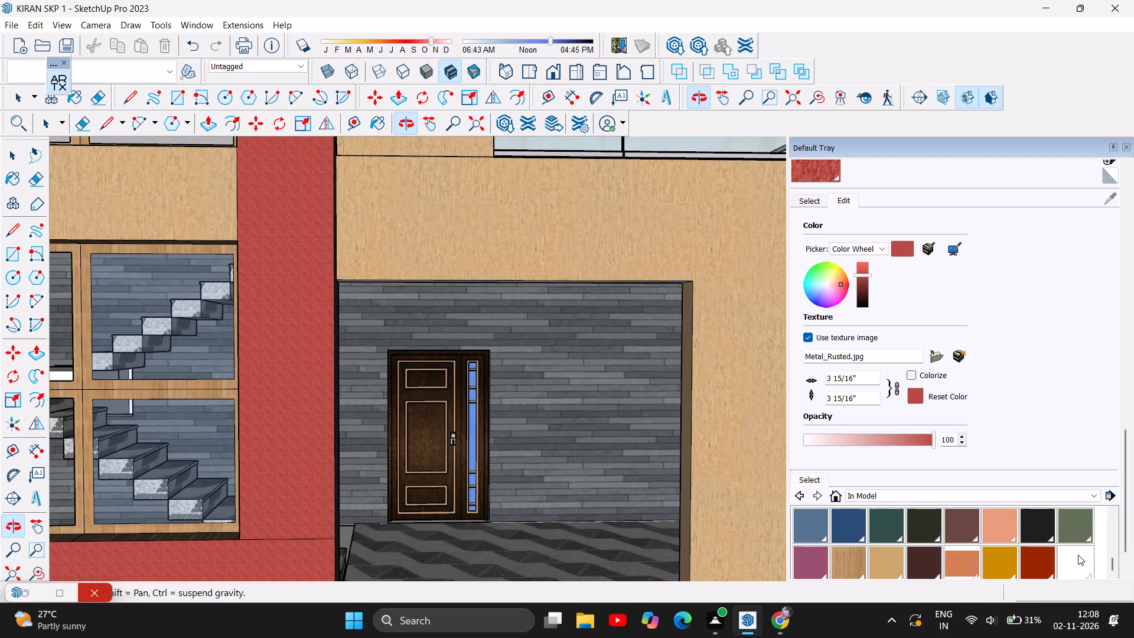
pyautogui.scroll(1, 1078, 555)
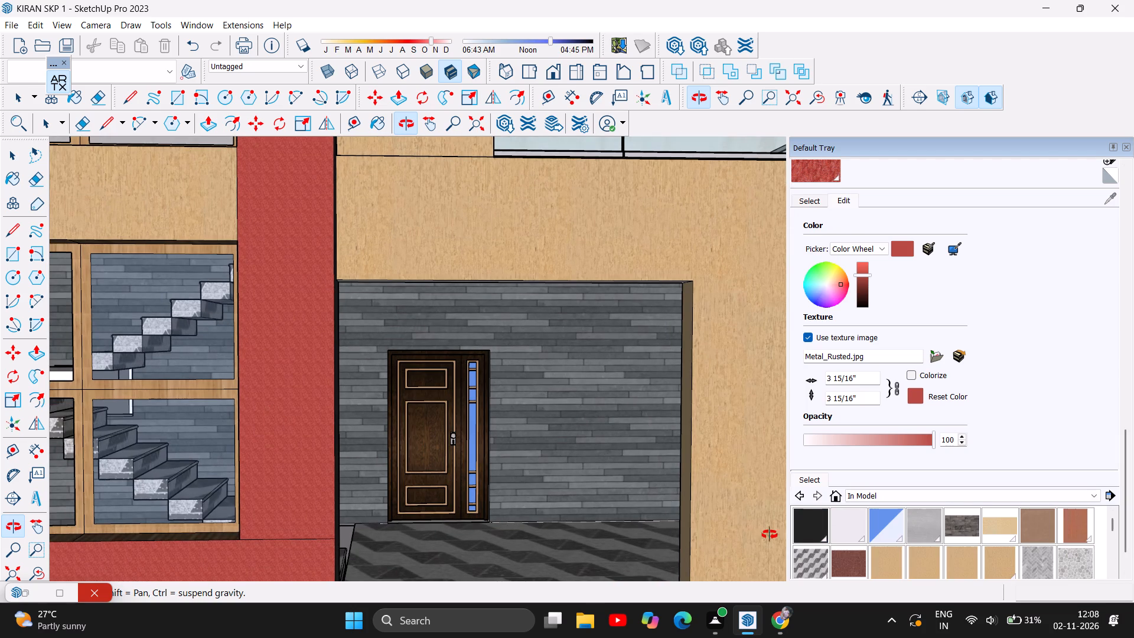
pyautogui.click(852, 566)
pyautogui.click(311, 398)
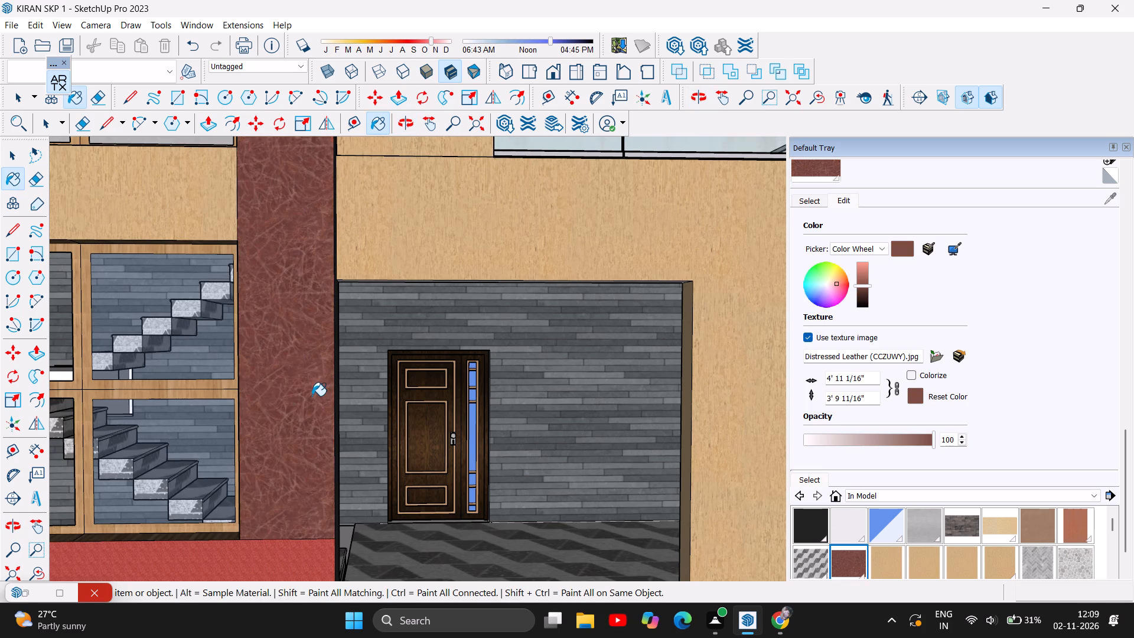
pyautogui.scroll(-4, 463, 344)
pyautogui.click(351, 474)
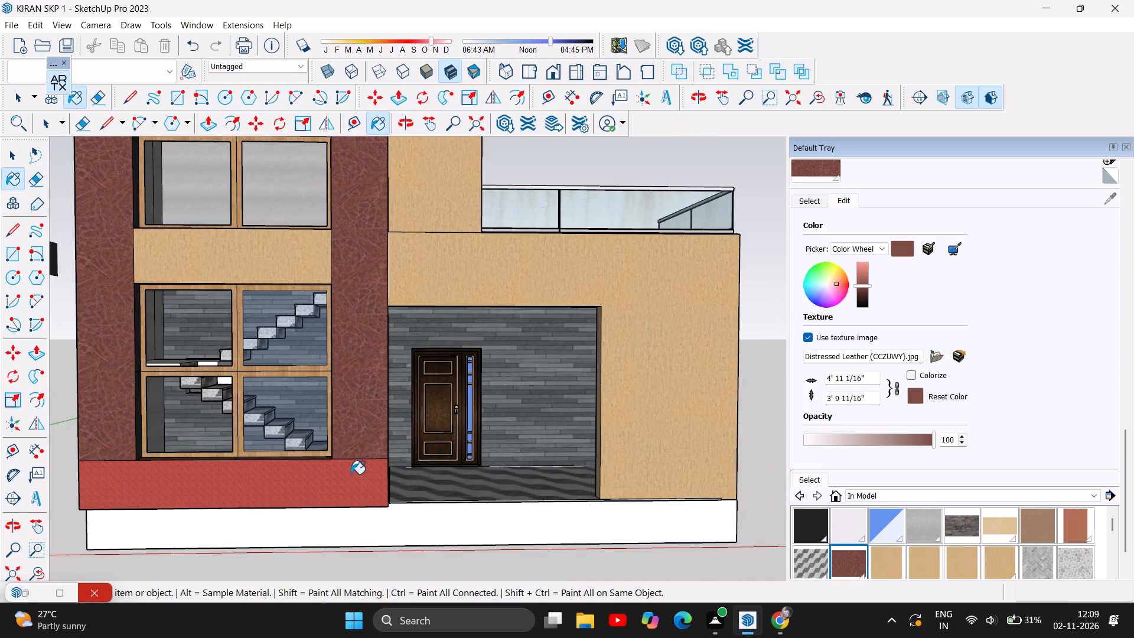
# Paint the front edge of the roof slab with the Distressed Leather (CCZUWY) material.
pyautogui.scroll(-4, 475, 531)
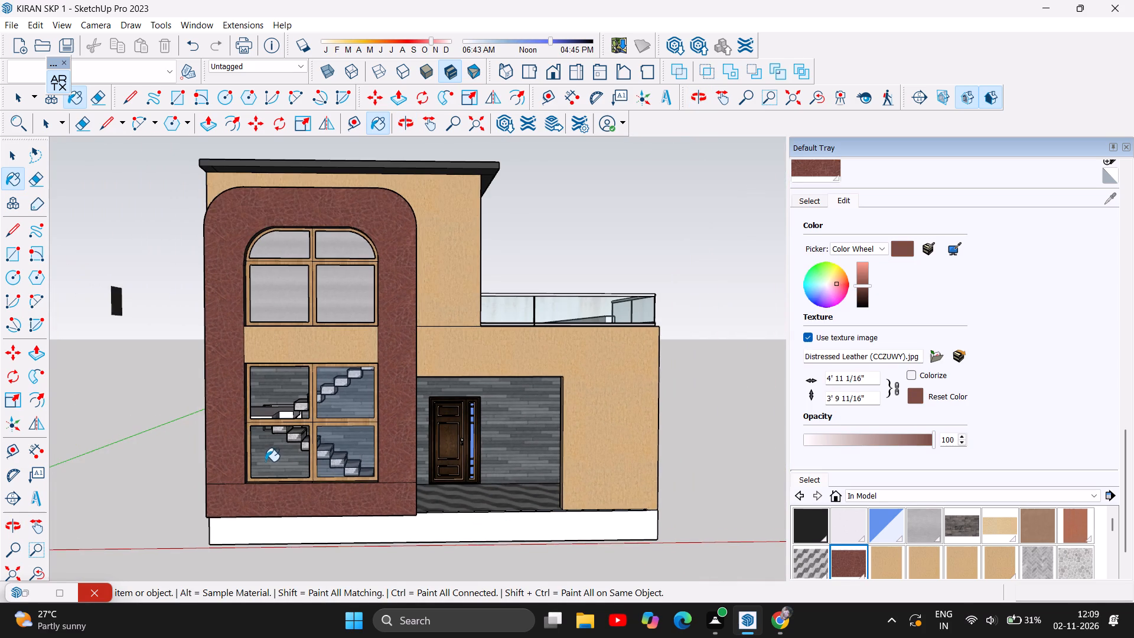
pyautogui.scroll(-2, 265, 462)
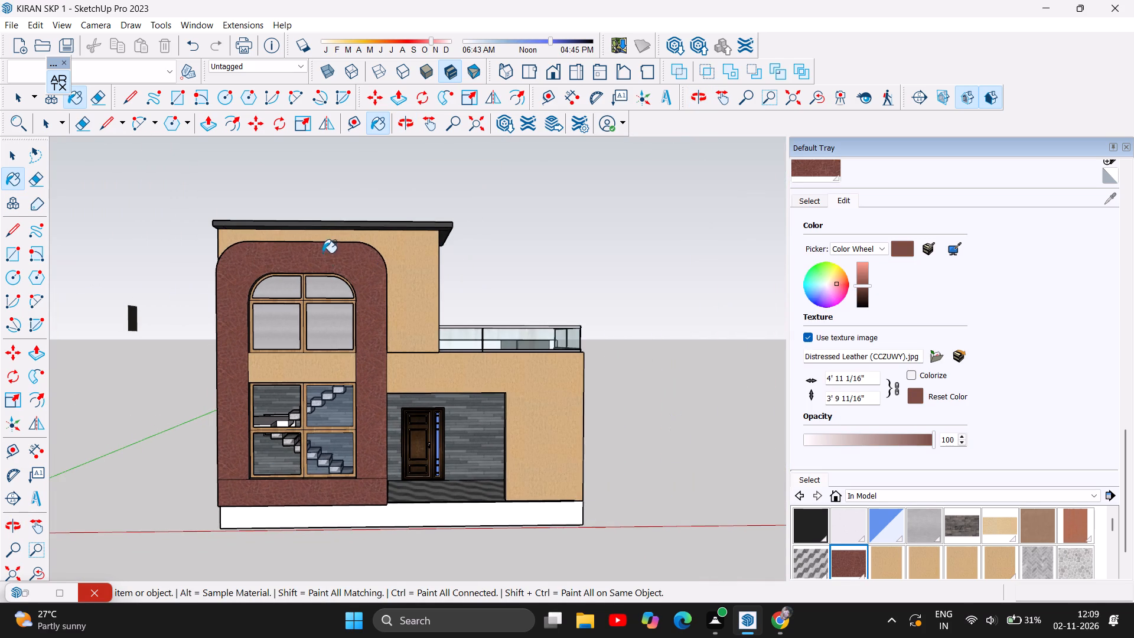
pyautogui.click(305, 224)
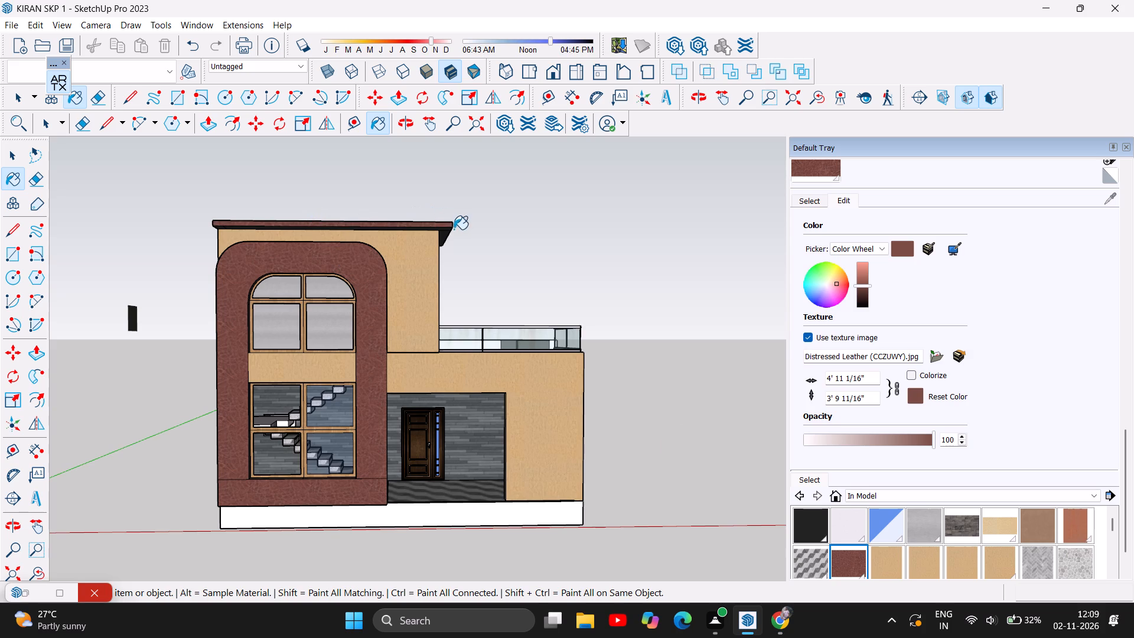
pyautogui.scroll(4, 445, 383)
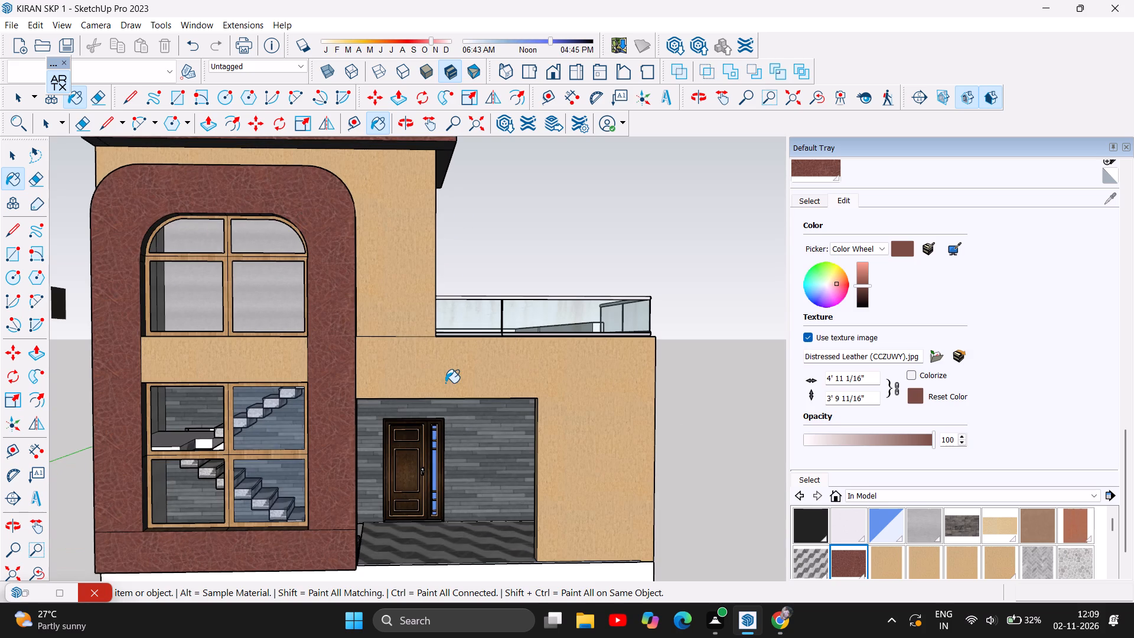
pyautogui.click(8, 155)
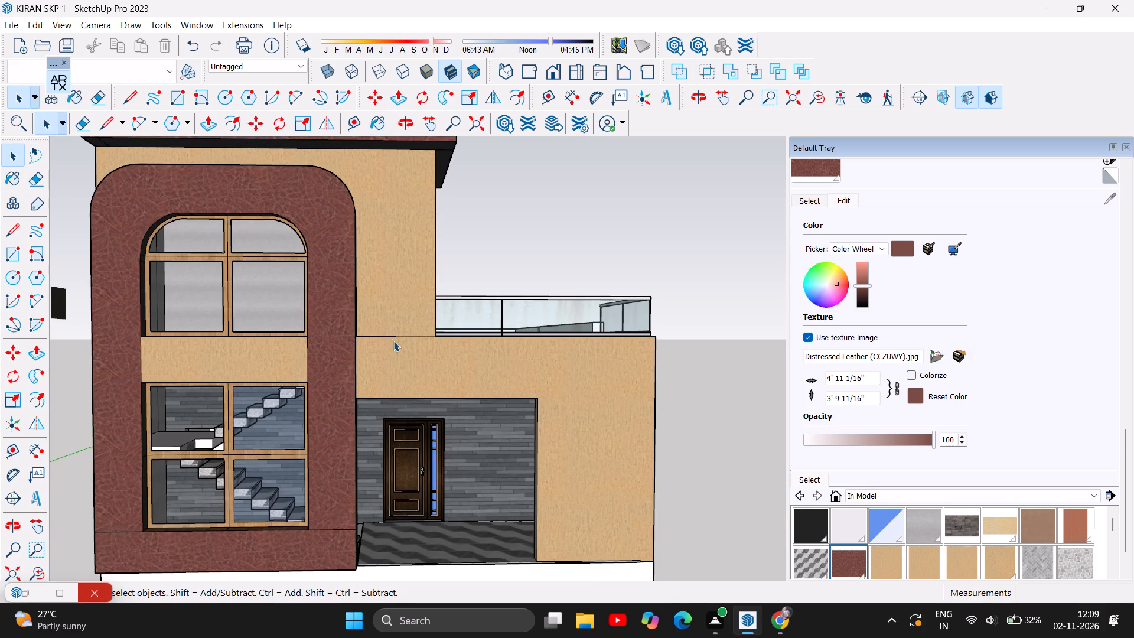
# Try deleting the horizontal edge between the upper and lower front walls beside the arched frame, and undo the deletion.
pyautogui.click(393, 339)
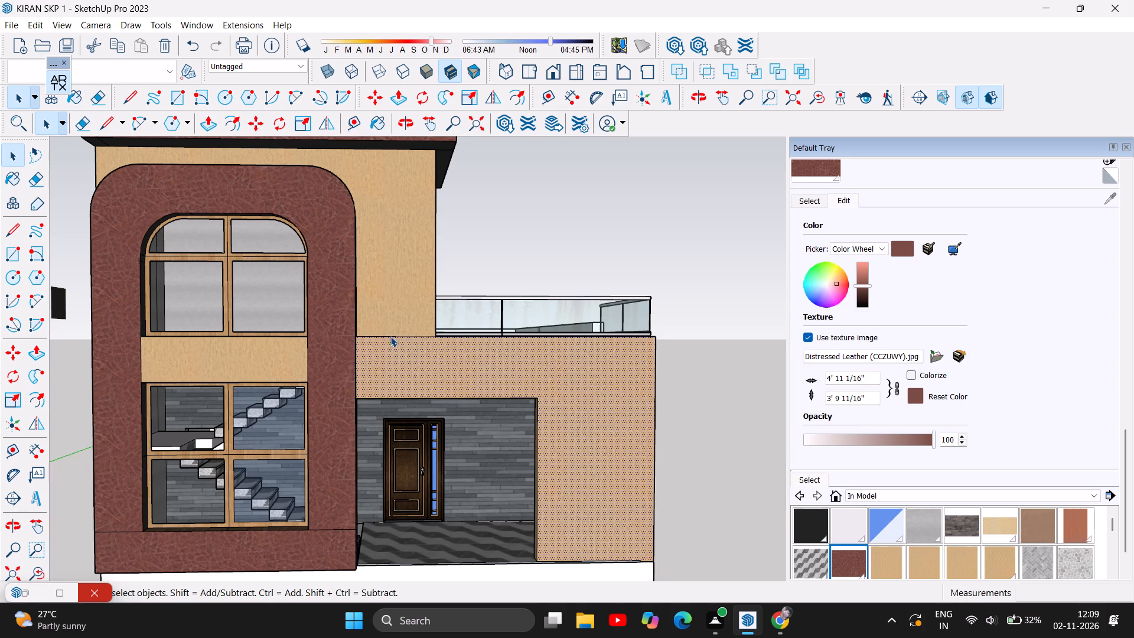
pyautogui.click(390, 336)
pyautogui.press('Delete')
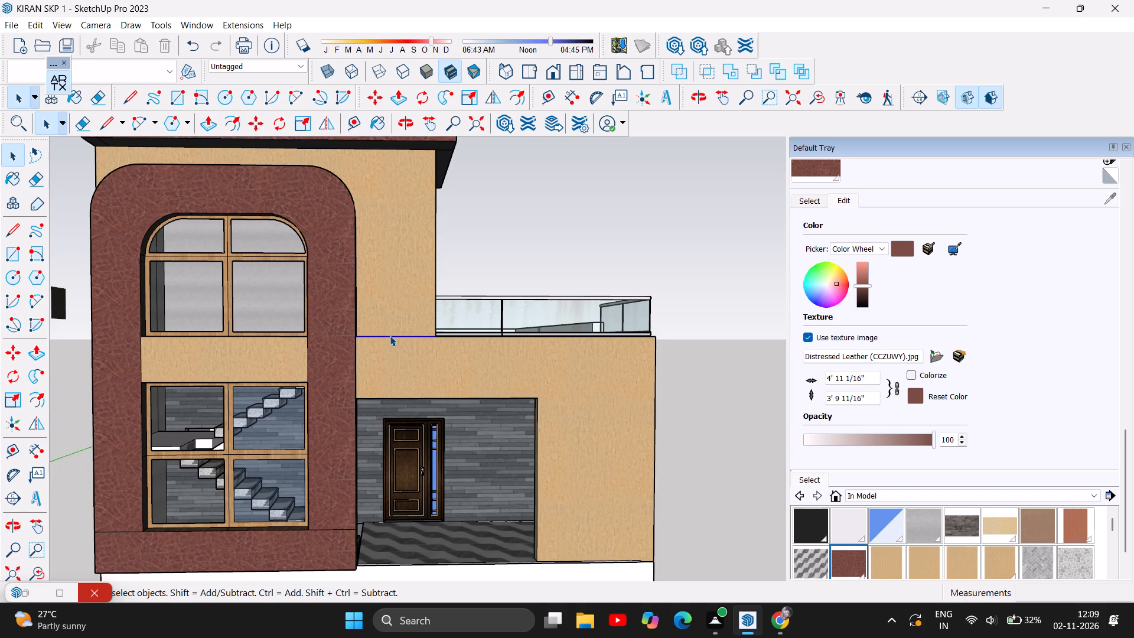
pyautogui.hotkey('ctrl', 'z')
# Paint the porch-side depth faces of the arched frame, including its rounded upper corner, with the Distressed Leather (CCZUWY) material.
pyautogui.scroll(-5, 397, 513)
pyautogui.scroll(2, 304, 513)
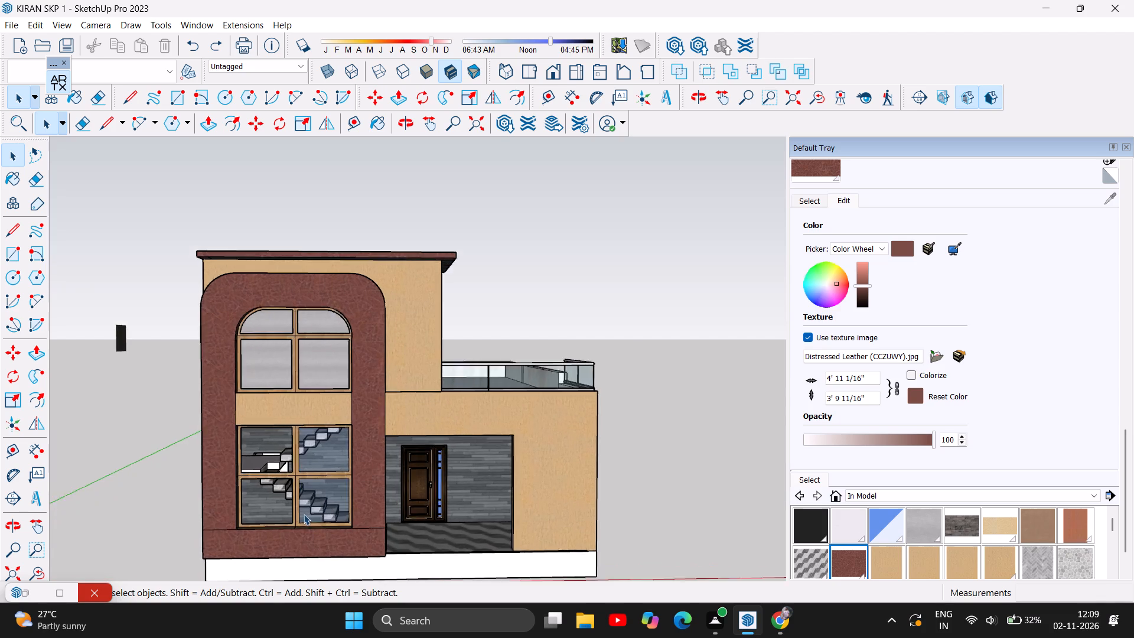
pyautogui.scroll(2, 304, 514)
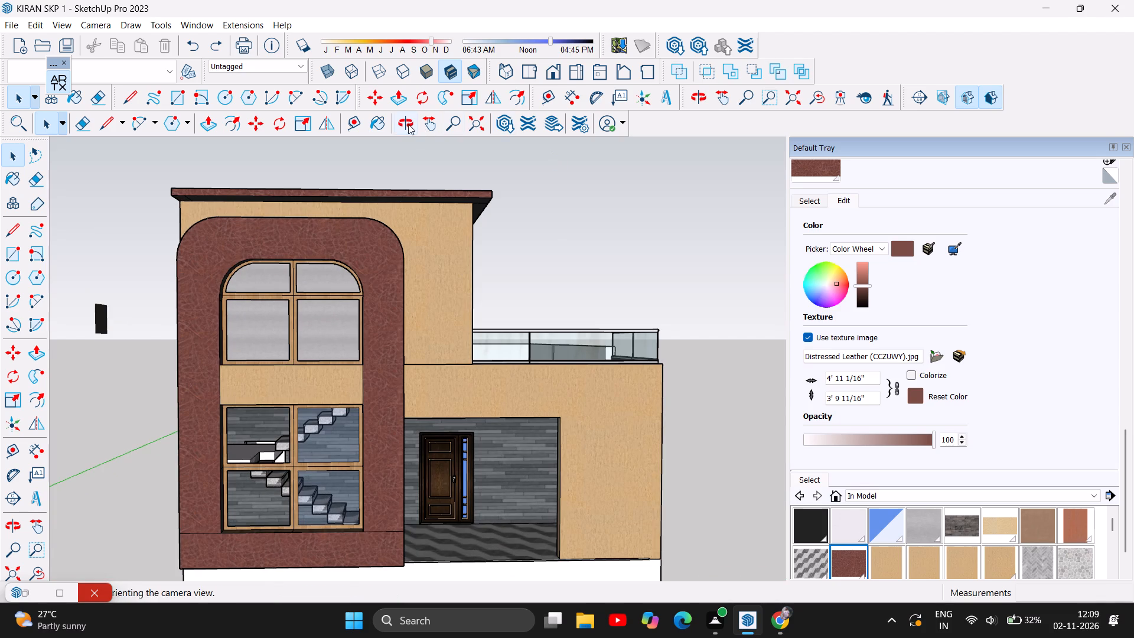
pyautogui.click(408, 124)
pyautogui.moveTo(715, 366); pyautogui.dragTo(366, 403)
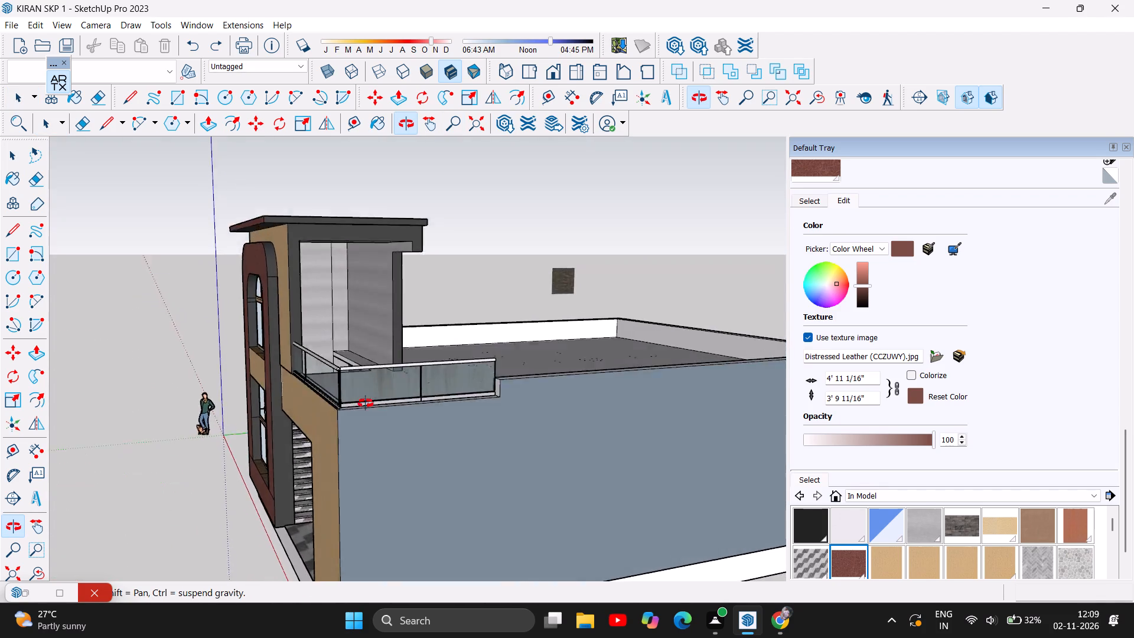
pyautogui.moveTo(366, 403); pyautogui.dragTo(681, 362)
pyautogui.moveTo(677, 362); pyautogui.dragTo(436, 297)
pyautogui.doubleClick(436, 297)
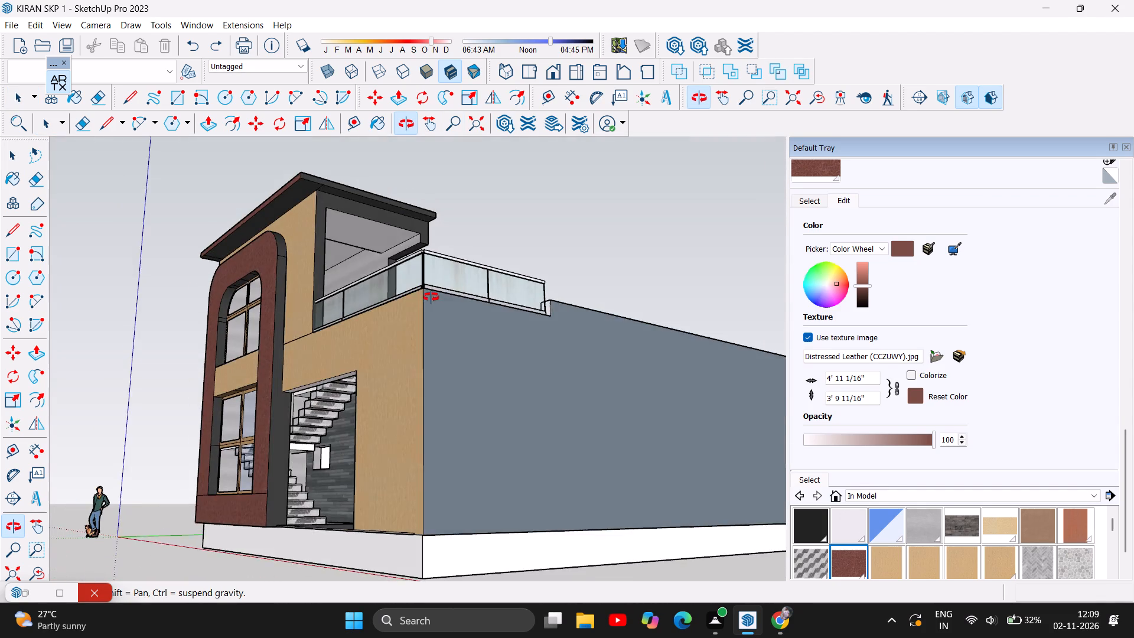
pyautogui.click(846, 568)
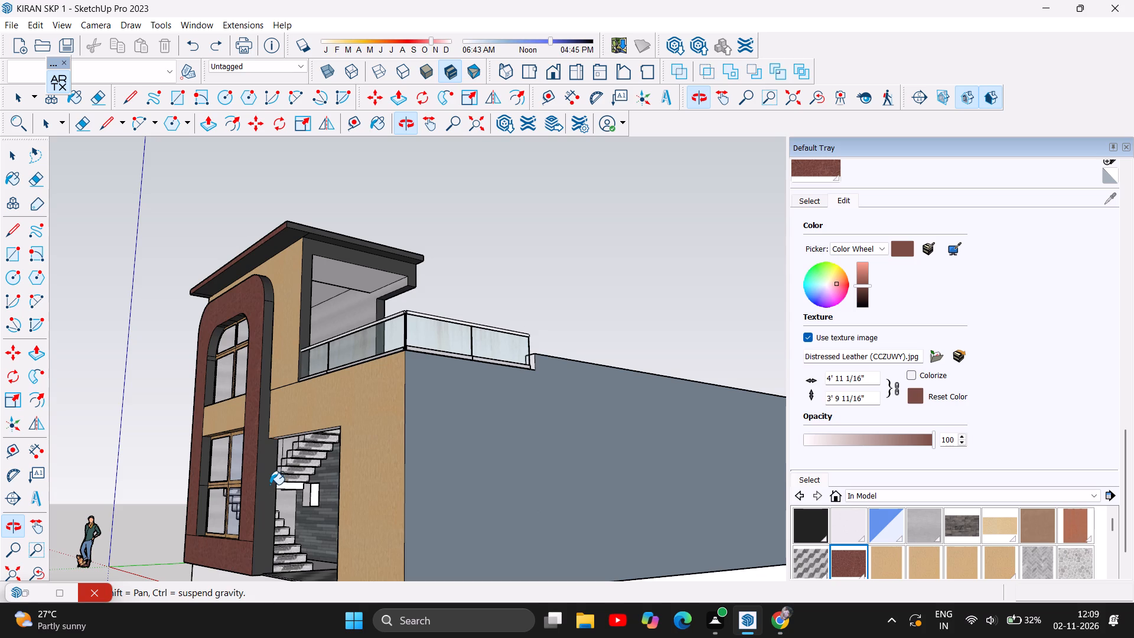
pyautogui.click(270, 484)
pyautogui.click(268, 287)
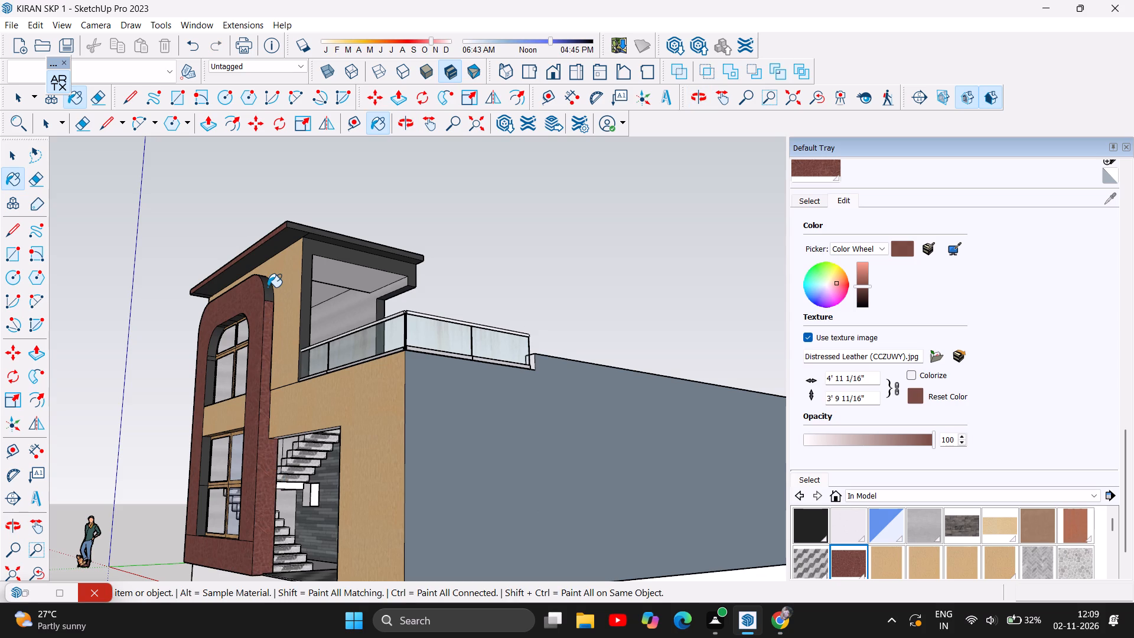
# Paint the outer side faces of the arched frame opposite the porch, from rounded corner to base band, with Distressed Leather (CCZUWY).
pyautogui.click(409, 125)
pyautogui.moveTo(225, 324); pyautogui.dragTo(712, 340)
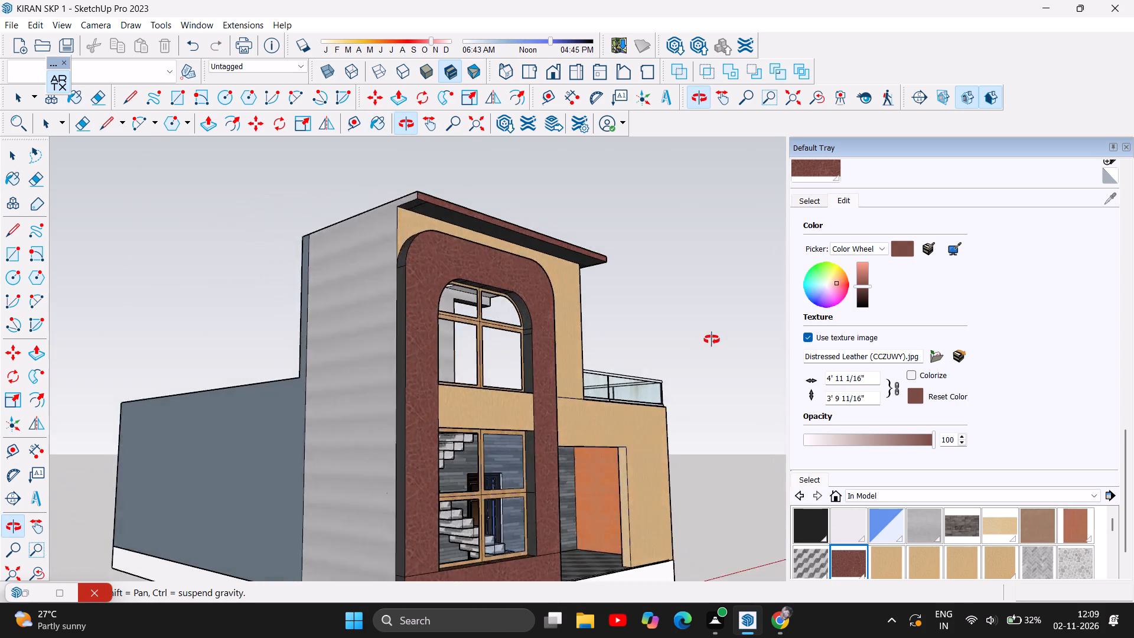
pyautogui.moveTo(712, 340); pyautogui.dragTo(774, 342)
pyautogui.click(852, 568)
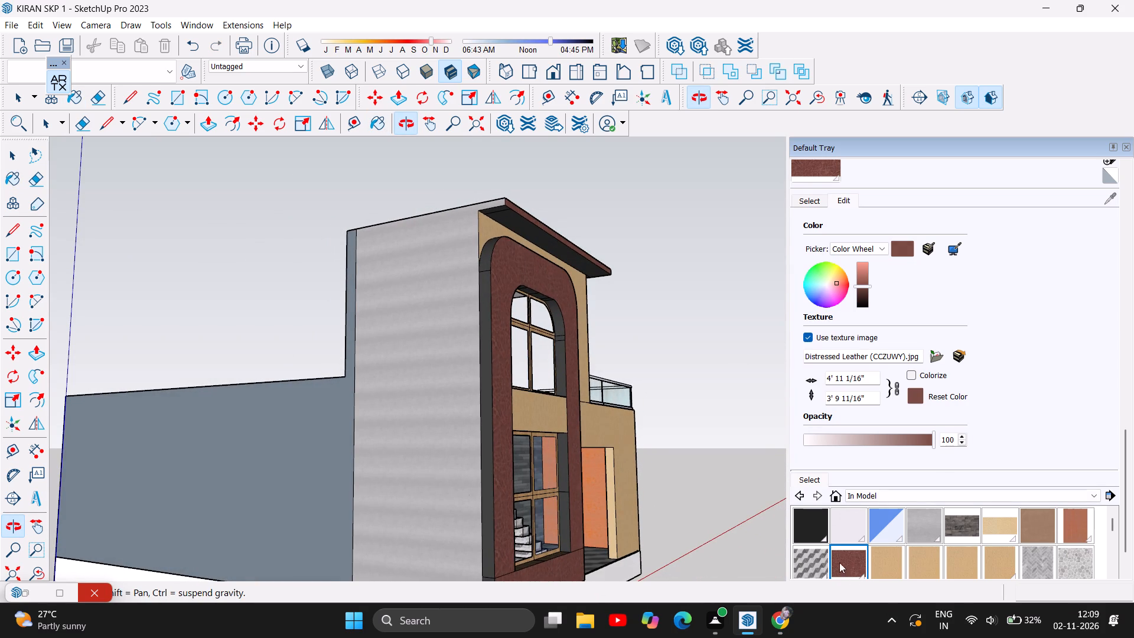
pyautogui.click(490, 415)
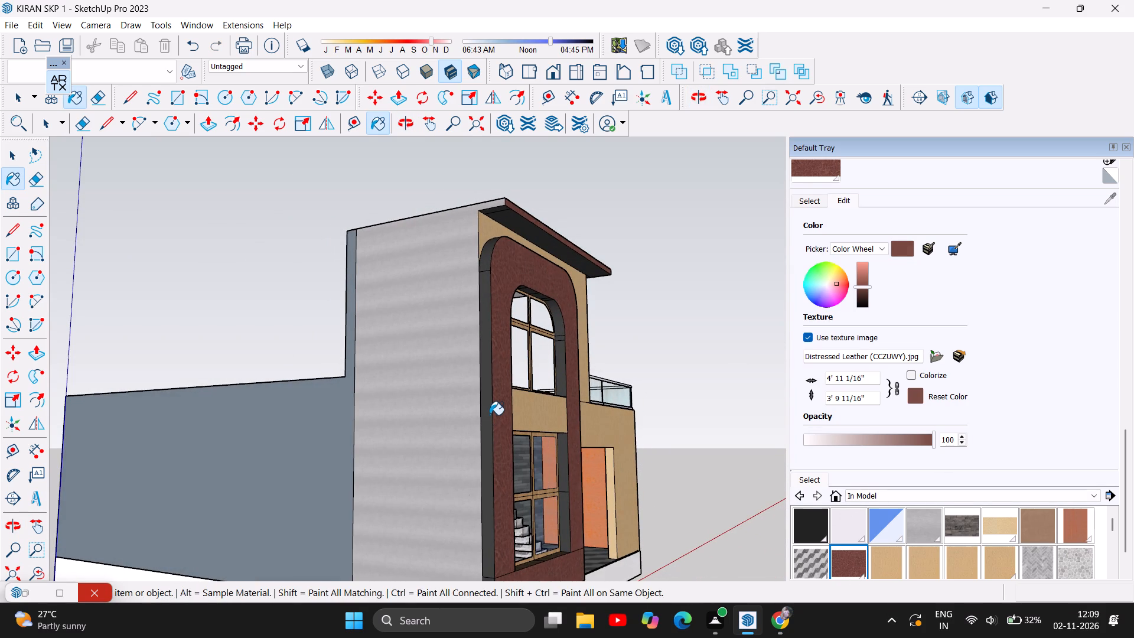
pyautogui.click(488, 253)
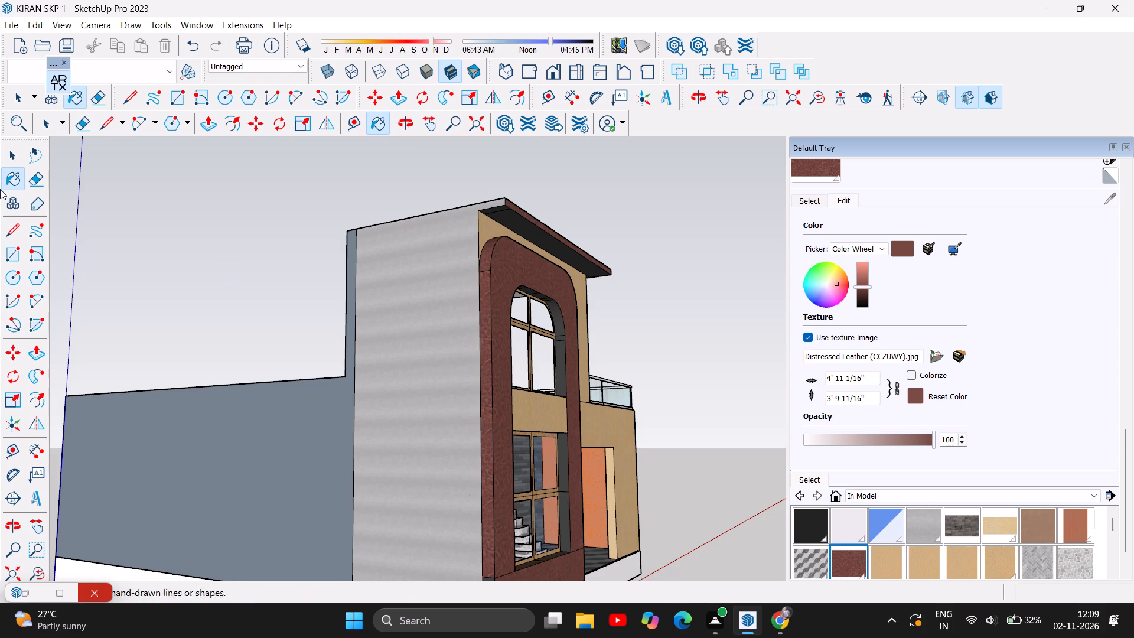
pyautogui.scroll(-3, 150, 212)
pyautogui.scroll(1, 374, 489)
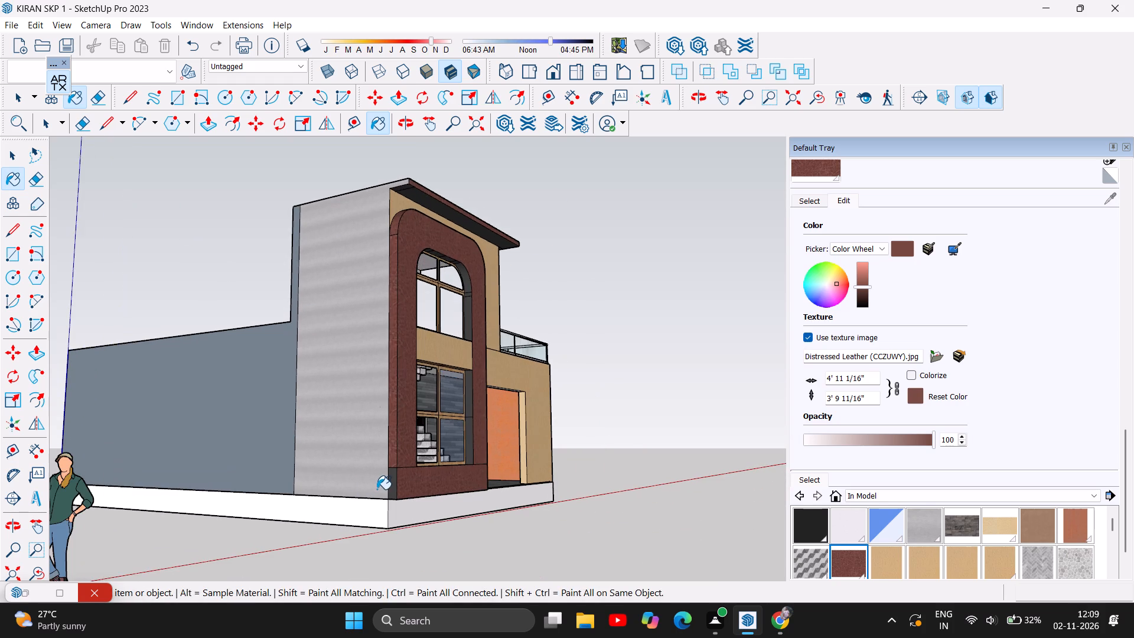
pyautogui.scroll(1, 381, 491)
pyautogui.click(396, 479)
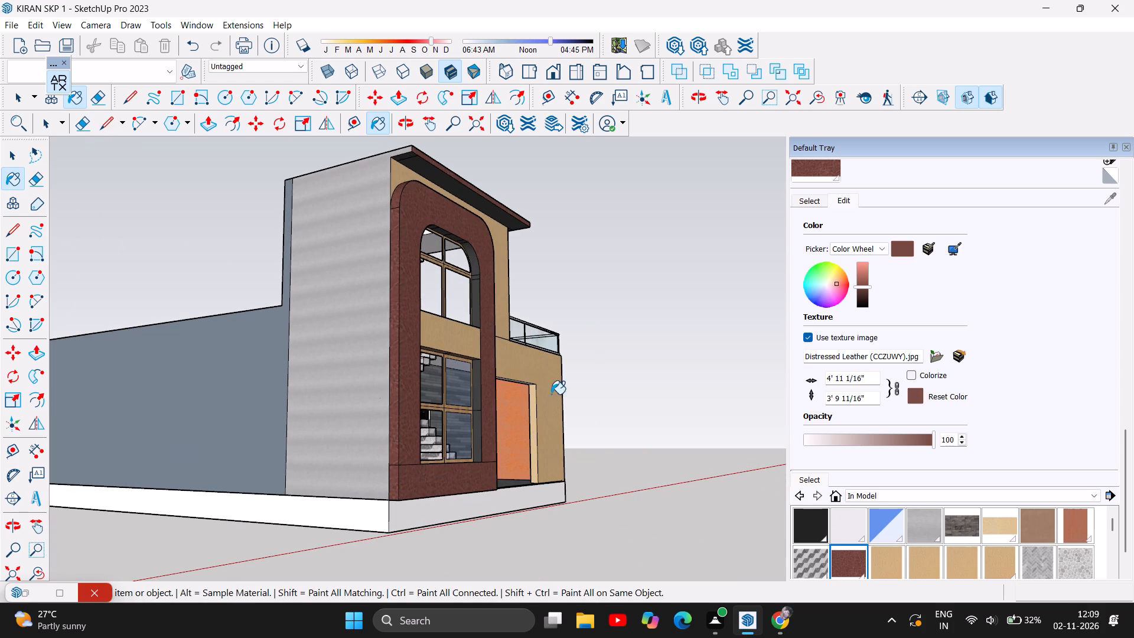
# Paint the arched frame's top face beneath the roof overhang with the Distressed Leather (CCZUWY) material.
pyautogui.click(409, 127)
pyautogui.moveTo(574, 320); pyautogui.dragTo(266, 366)
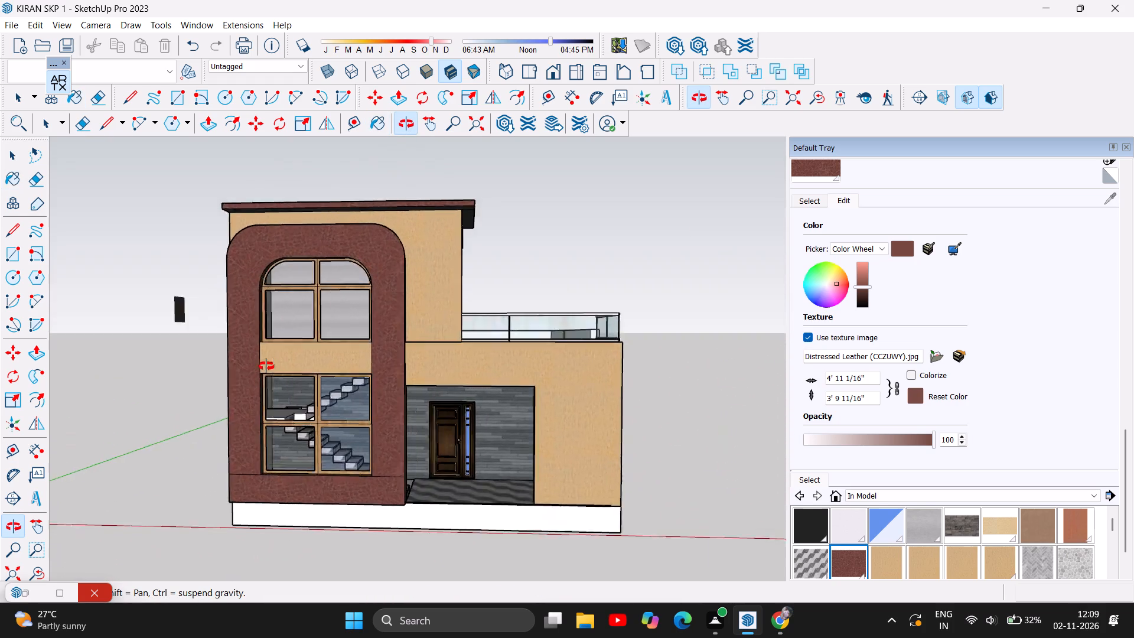
pyautogui.moveTo(266, 366); pyautogui.dragTo(254, 545)
pyautogui.moveTo(268, 537); pyautogui.dragTo(273, 533)
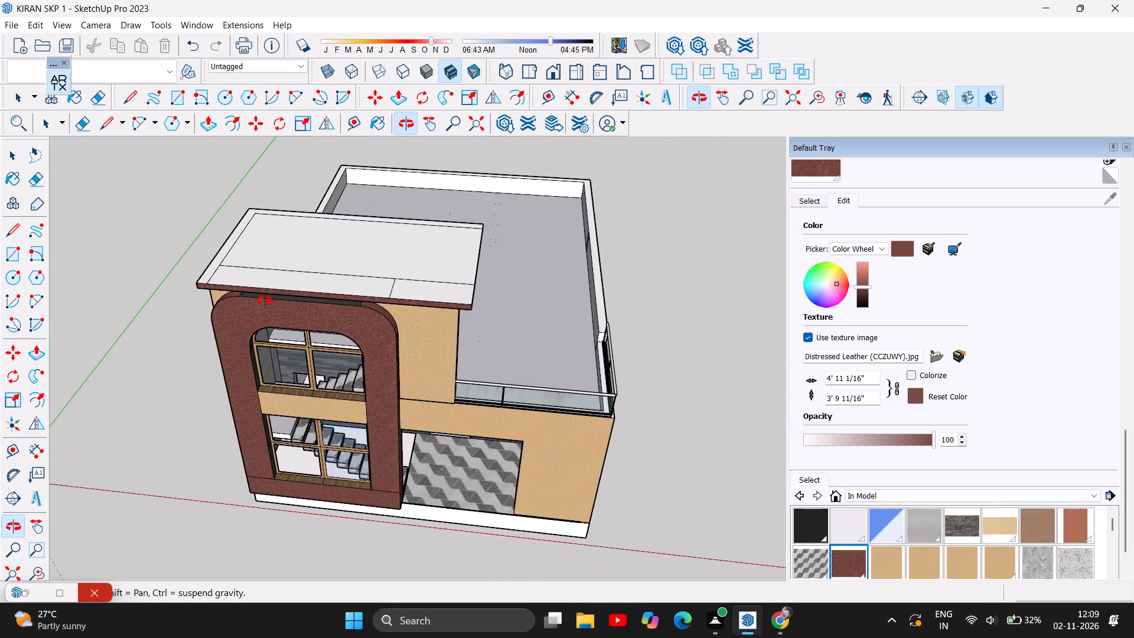
pyautogui.scroll(9, 269, 295)
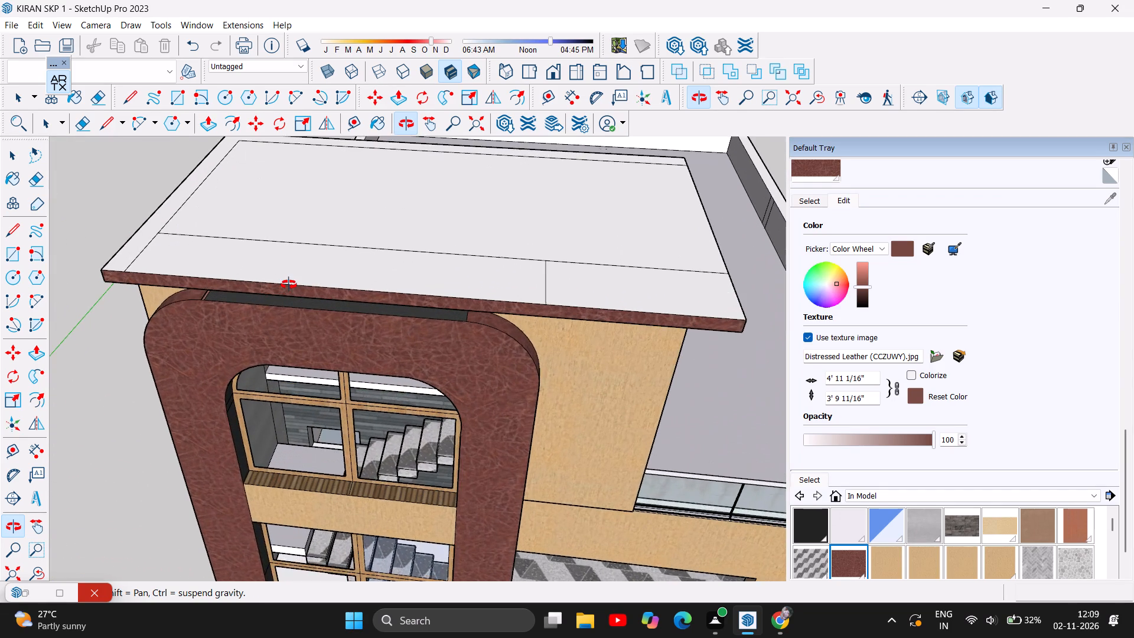
pyautogui.scroll(1, 289, 285)
pyautogui.click(840, 558)
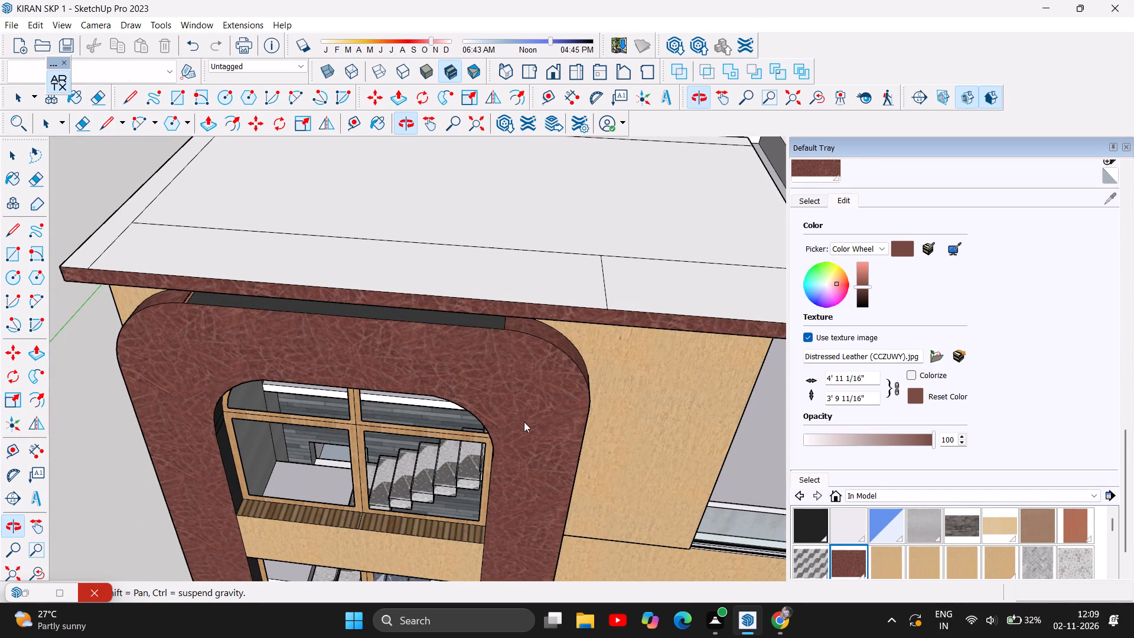
pyautogui.click(449, 317)
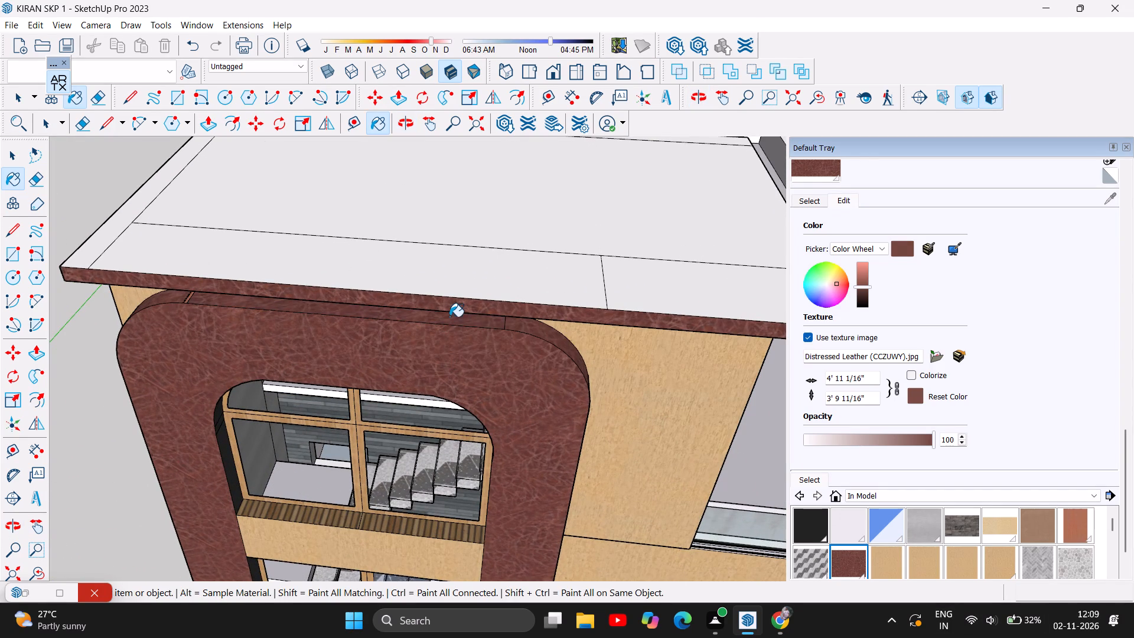
pyautogui.click(188, 299)
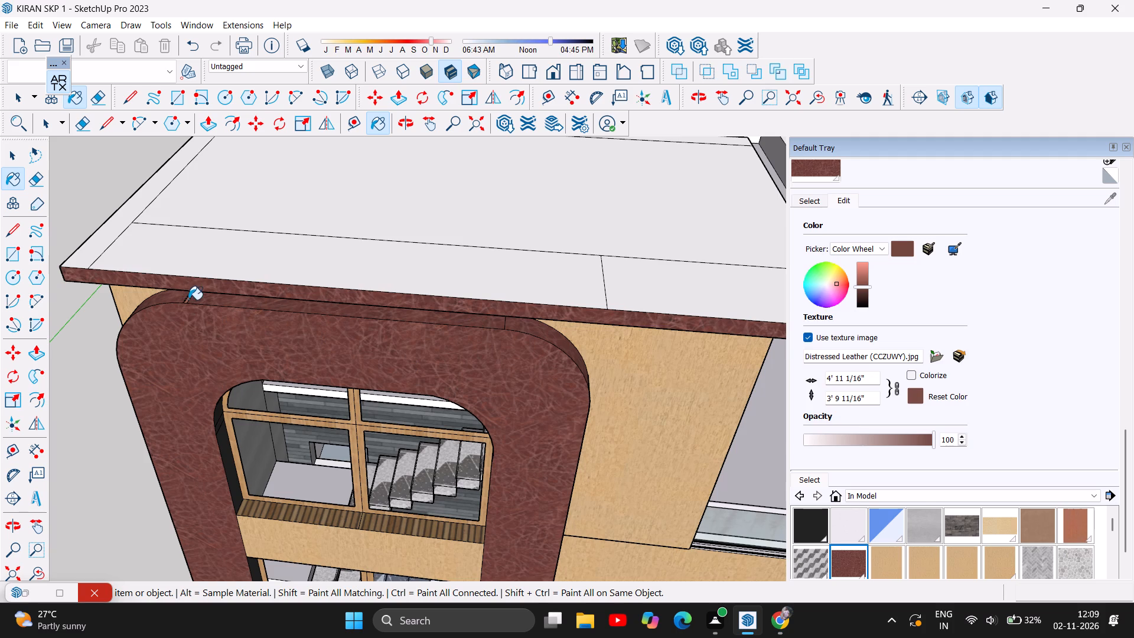
# Examine the painted arched frame and roof edge from the front and the terrace side for faces still lacking the reddish-brown finish.
pyautogui.scroll(-4, 580, 284)
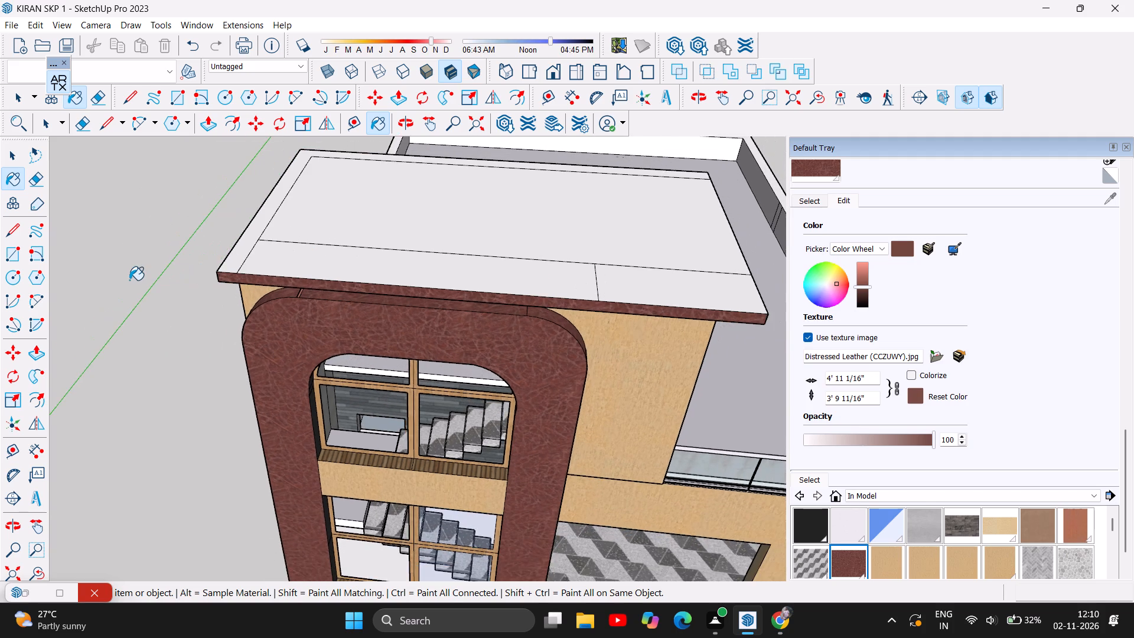
pyautogui.scroll(-4, 129, 280)
pyautogui.click(412, 119)
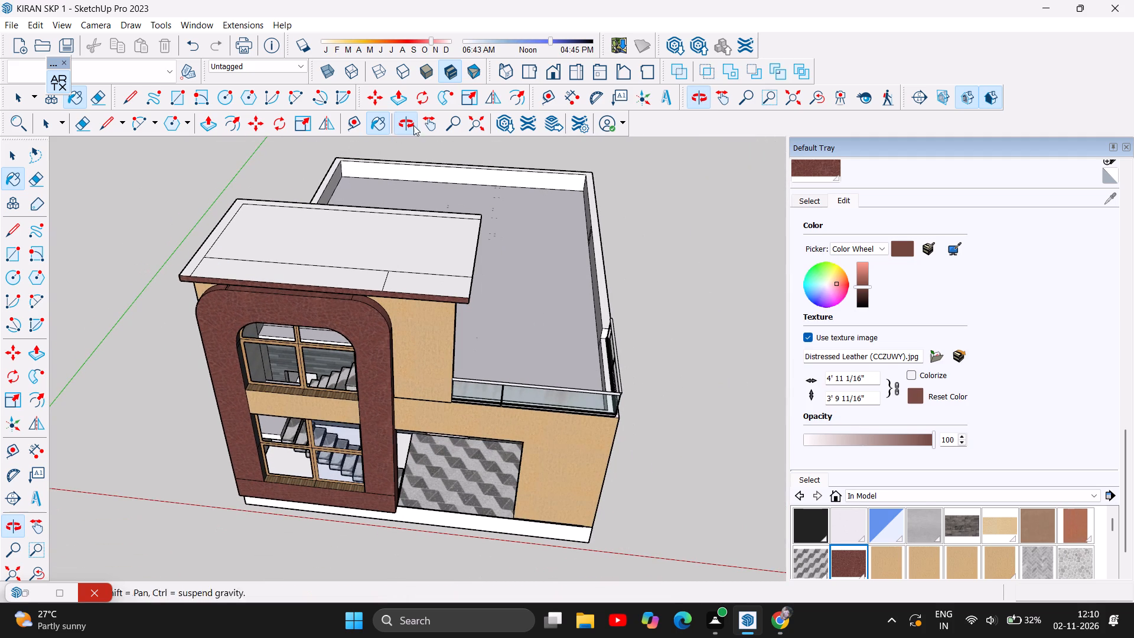
pyautogui.moveTo(454, 338); pyautogui.dragTo(468, 234)
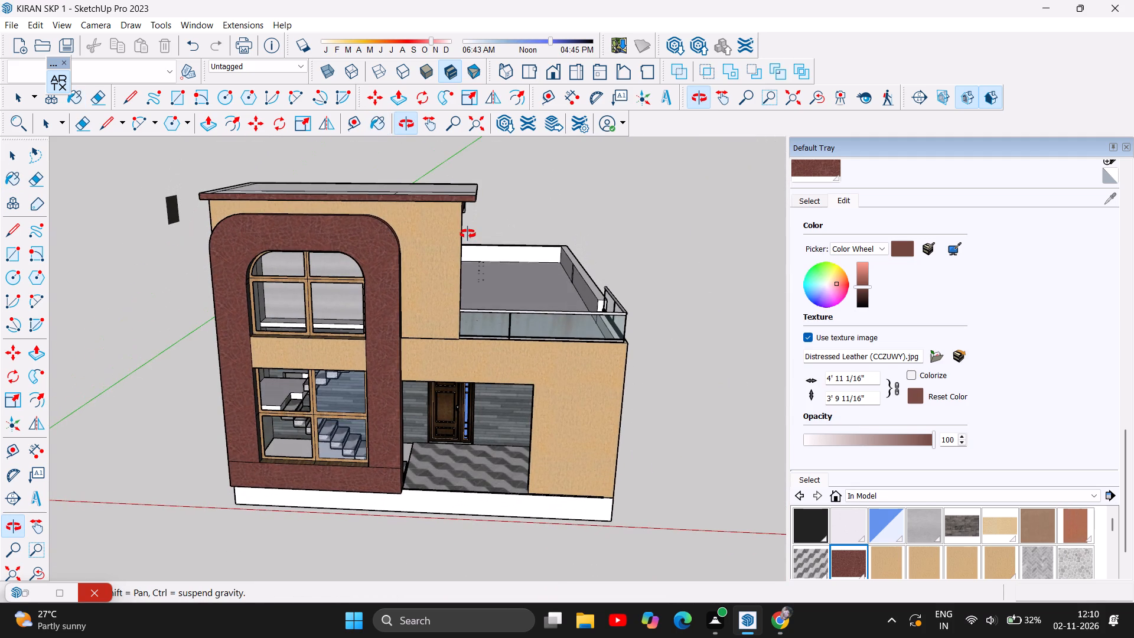
pyautogui.scroll(-4, 468, 234)
pyautogui.moveTo(556, 336); pyautogui.dragTo(354, 265)
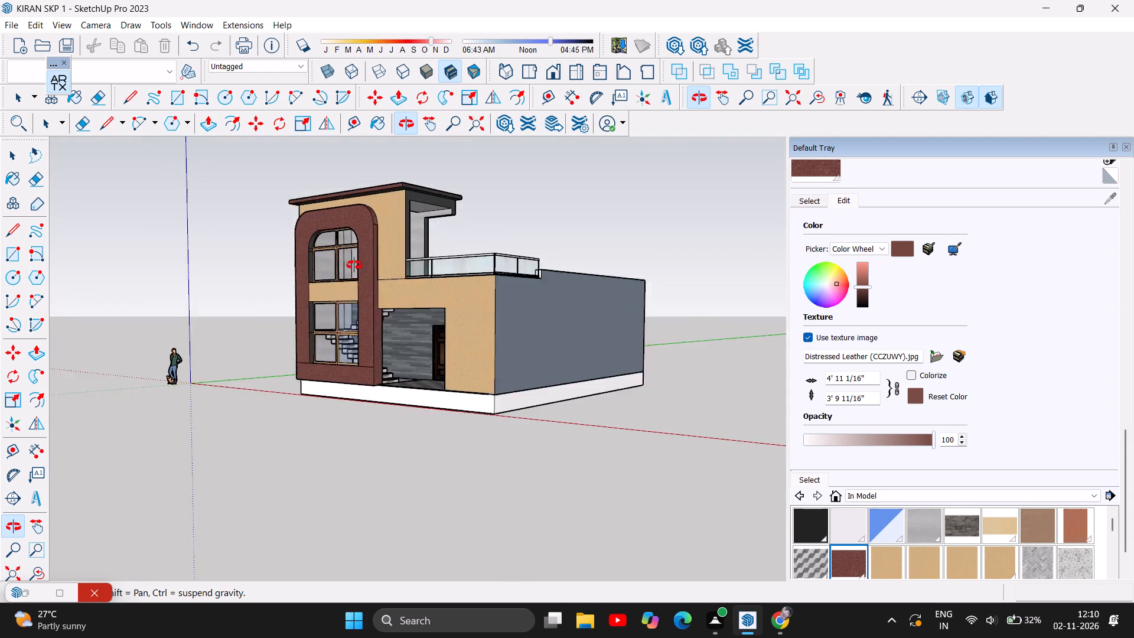
pyautogui.moveTo(354, 265); pyautogui.dragTo(545, 247)
pyautogui.scroll(3, 469, 314)
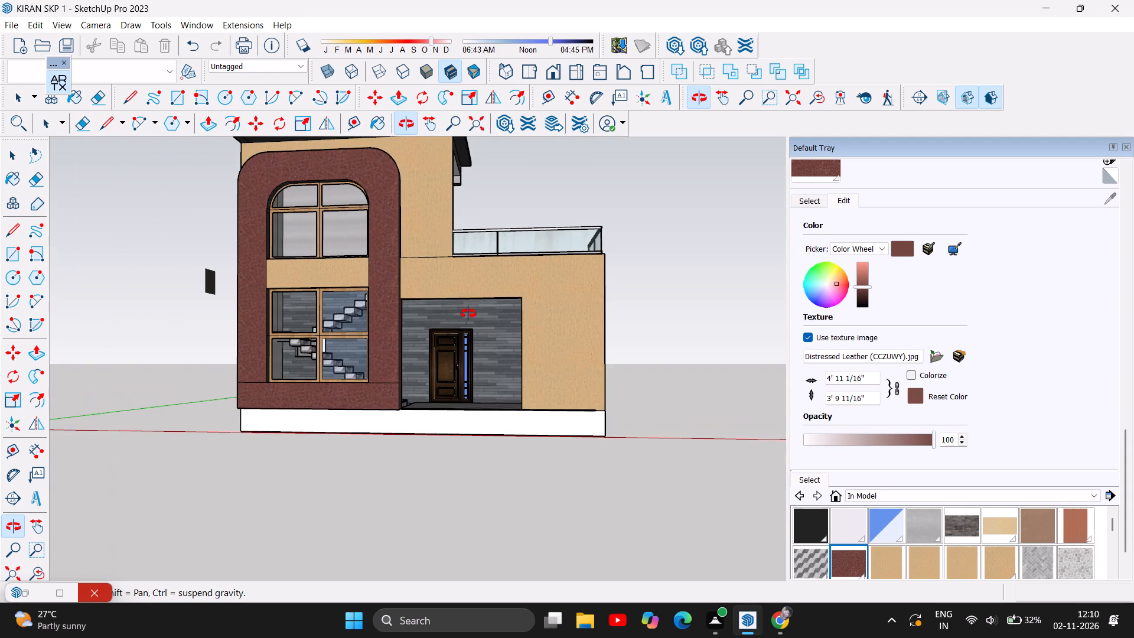
pyautogui.moveTo(465, 374); pyautogui.dragTo(346, 409)
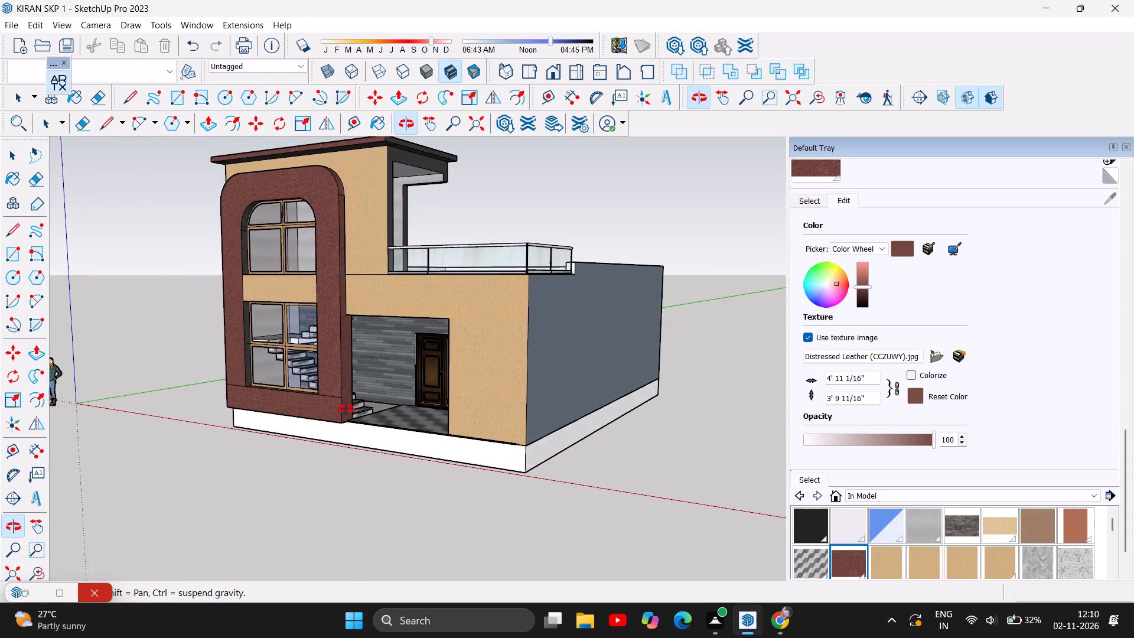
pyautogui.moveTo(346, 409); pyautogui.dragTo(251, 435)
pyautogui.scroll(4, 417, 138)
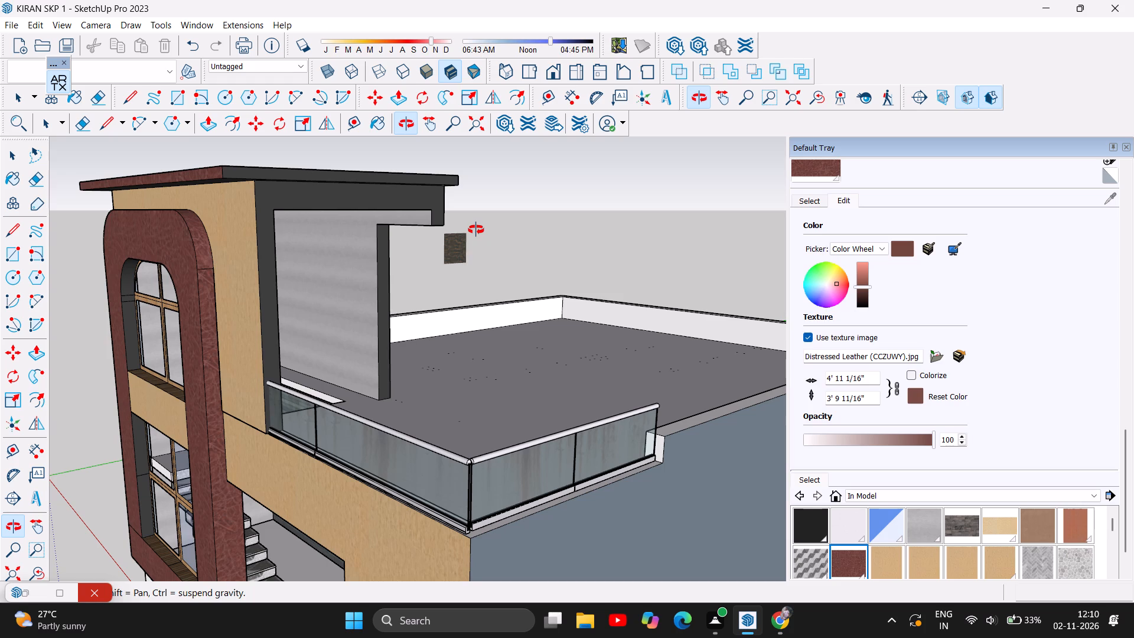
pyautogui.scroll(-4, 598, 277)
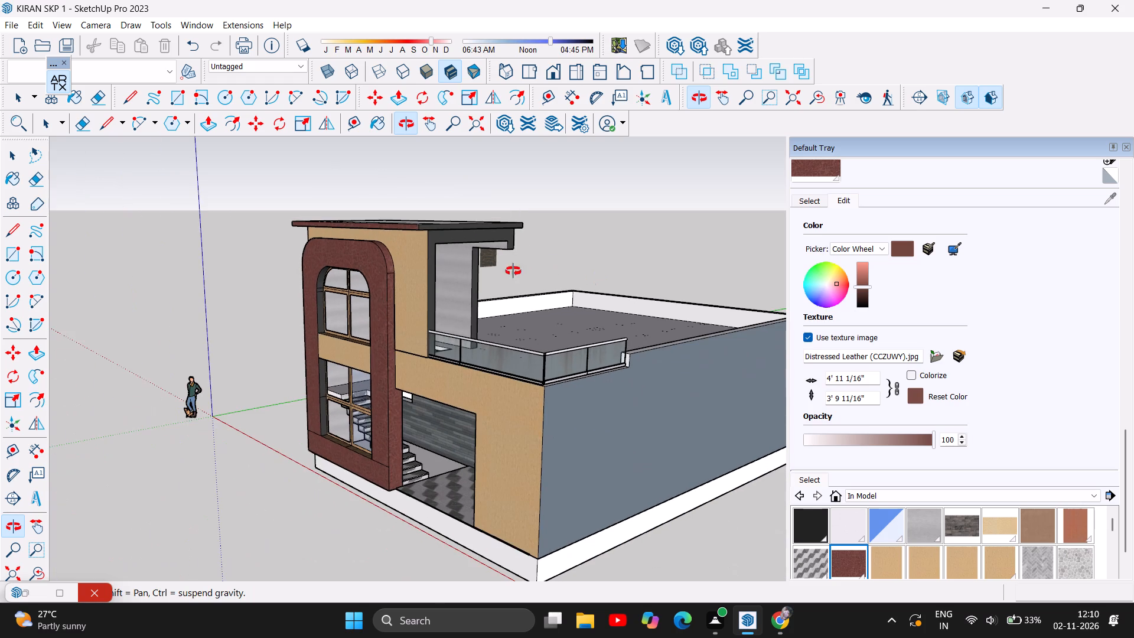
pyautogui.scroll(1, 392, 353)
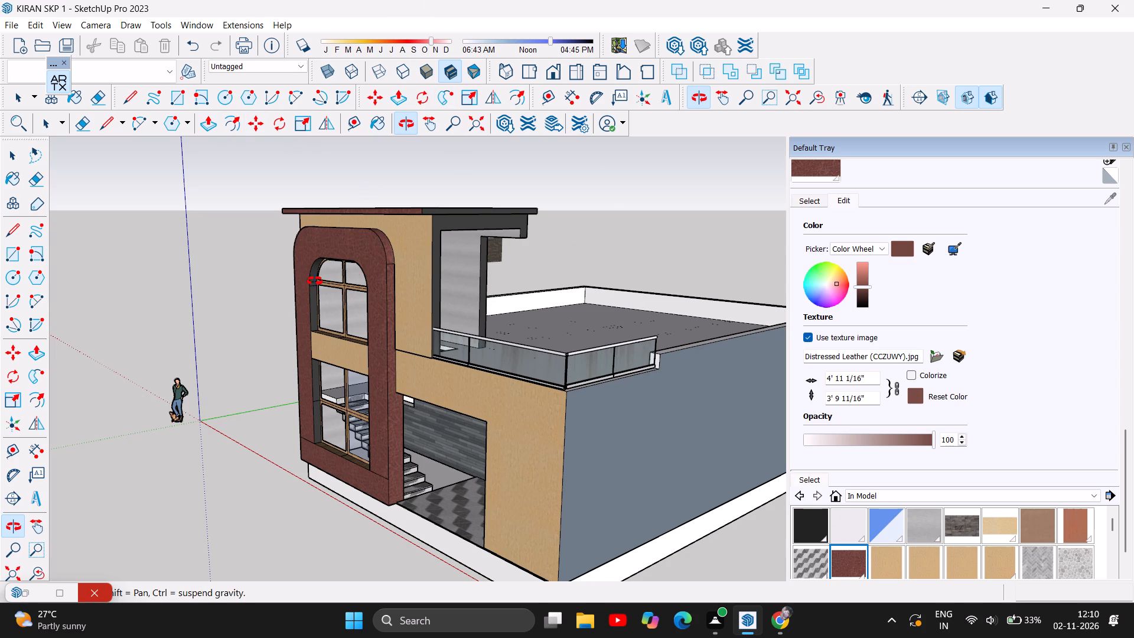
# Paint the terrace-side opening surround, roof slab edge and rear post of the upper storey with Distressed Leather (CCZUWY).
pyautogui.moveTo(242, 304); pyautogui.dragTo(608, 313)
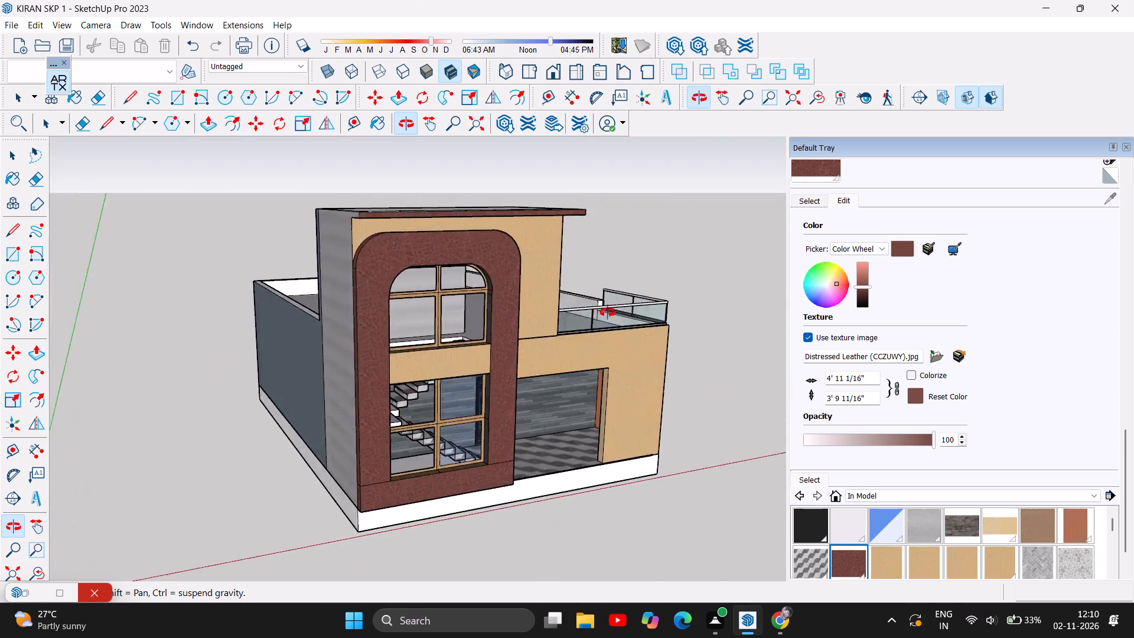
pyautogui.moveTo(608, 313); pyautogui.dragTo(115, 284)
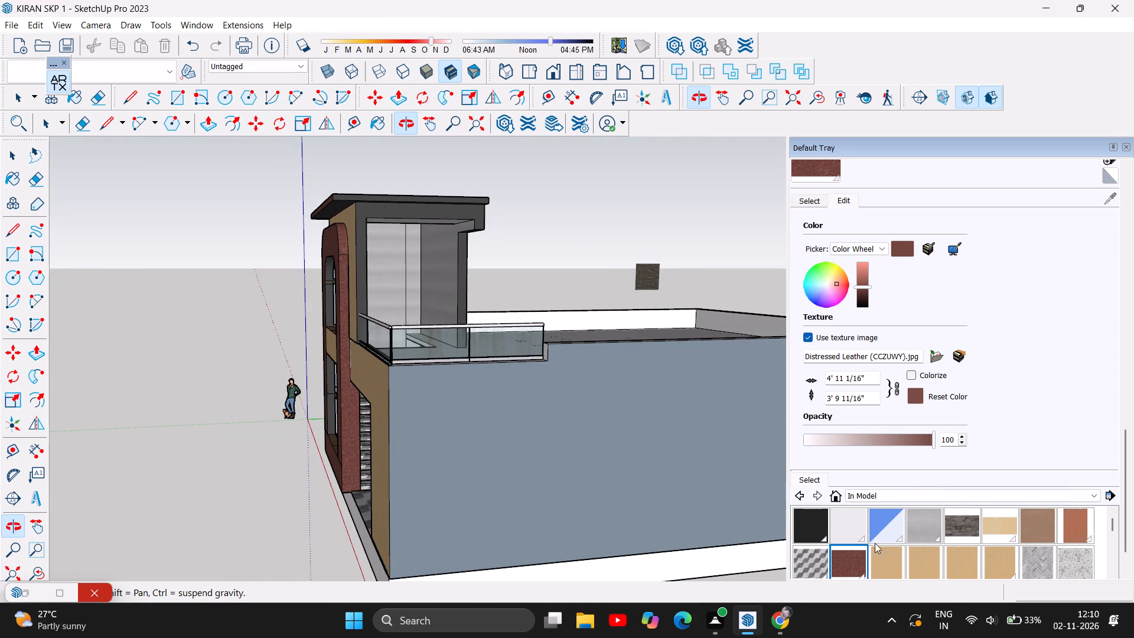
pyautogui.click(850, 562)
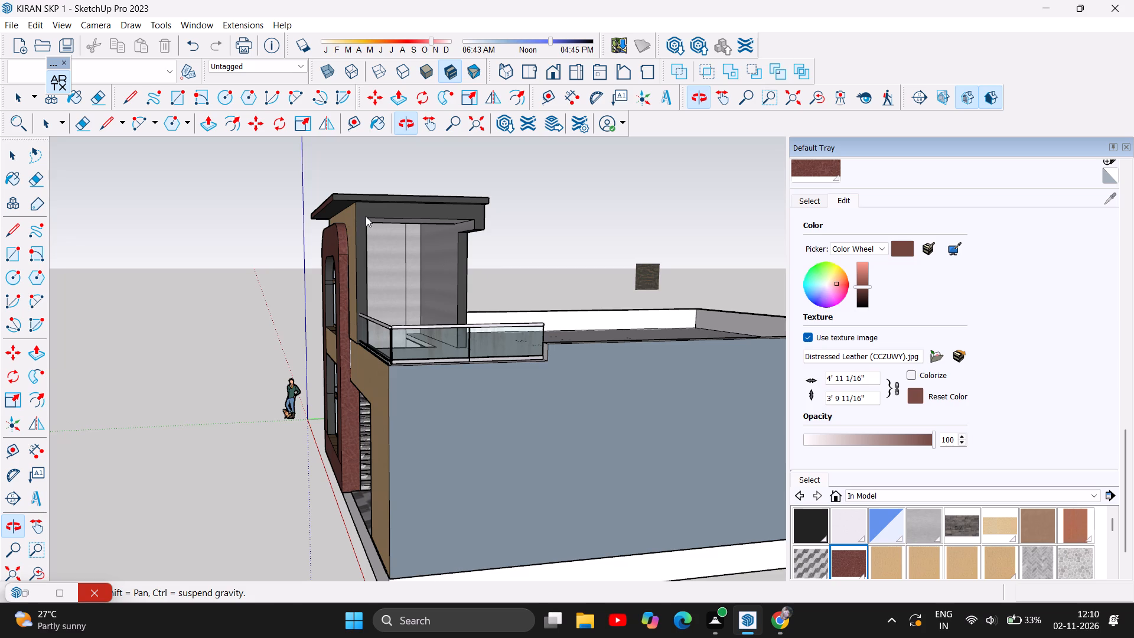
pyautogui.click(368, 212)
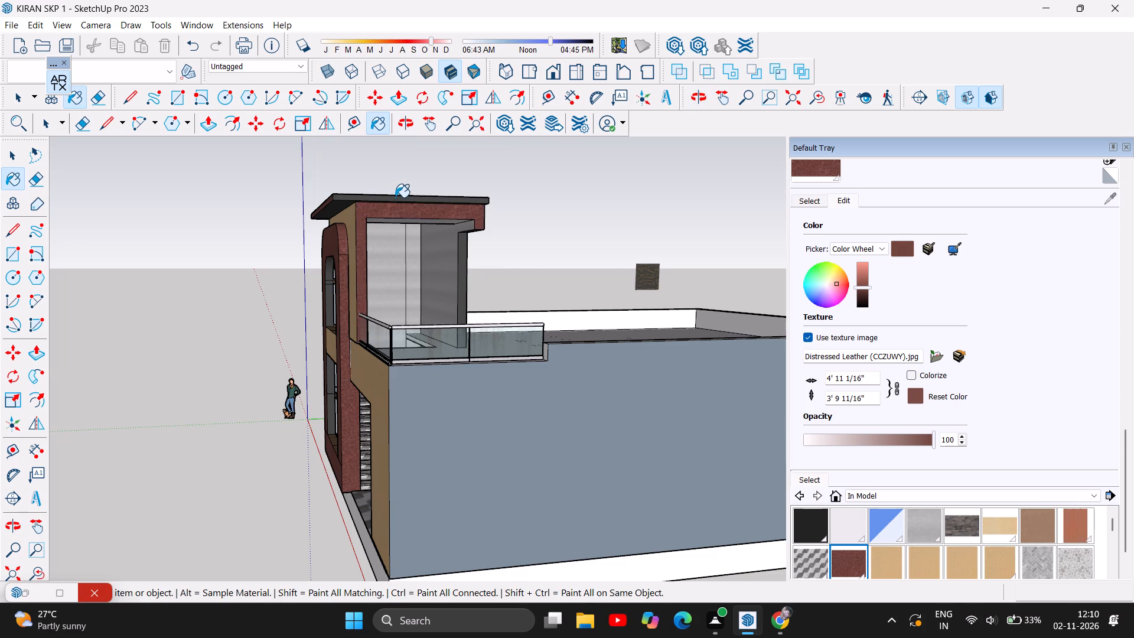
pyautogui.click(395, 197)
pyautogui.click(467, 274)
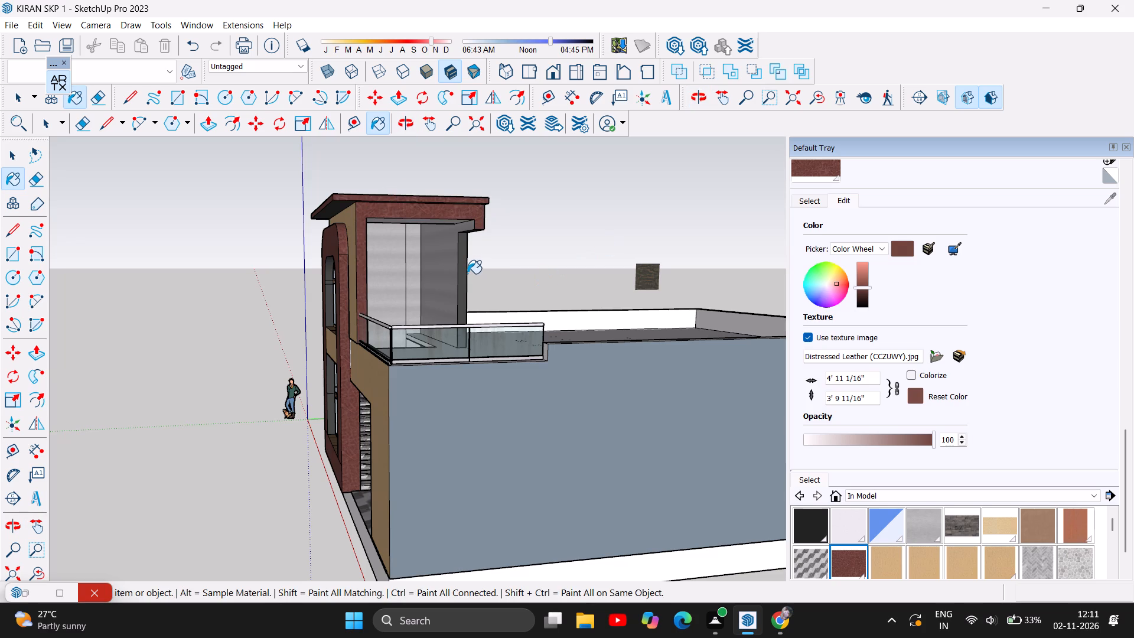
pyautogui.click(459, 274)
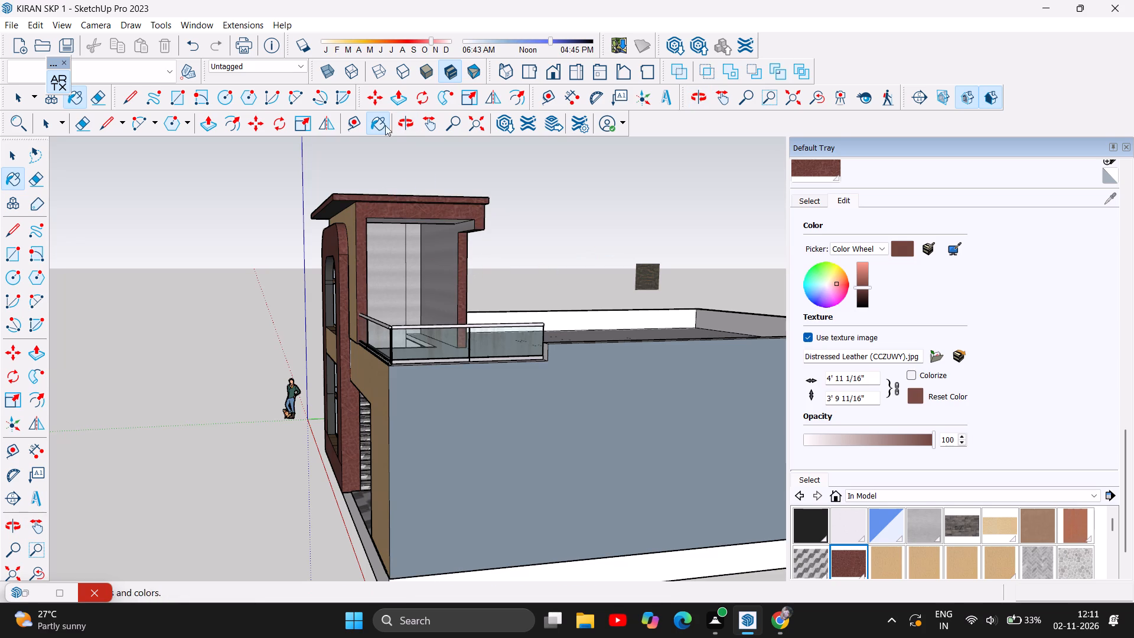
# Paint the roof overhang's underside along the front and terrace sides with the Distressed Leather (CCZUWY) material.
pyautogui.click(396, 118)
pyautogui.moveTo(261, 248); pyautogui.dragTo(536, 110)
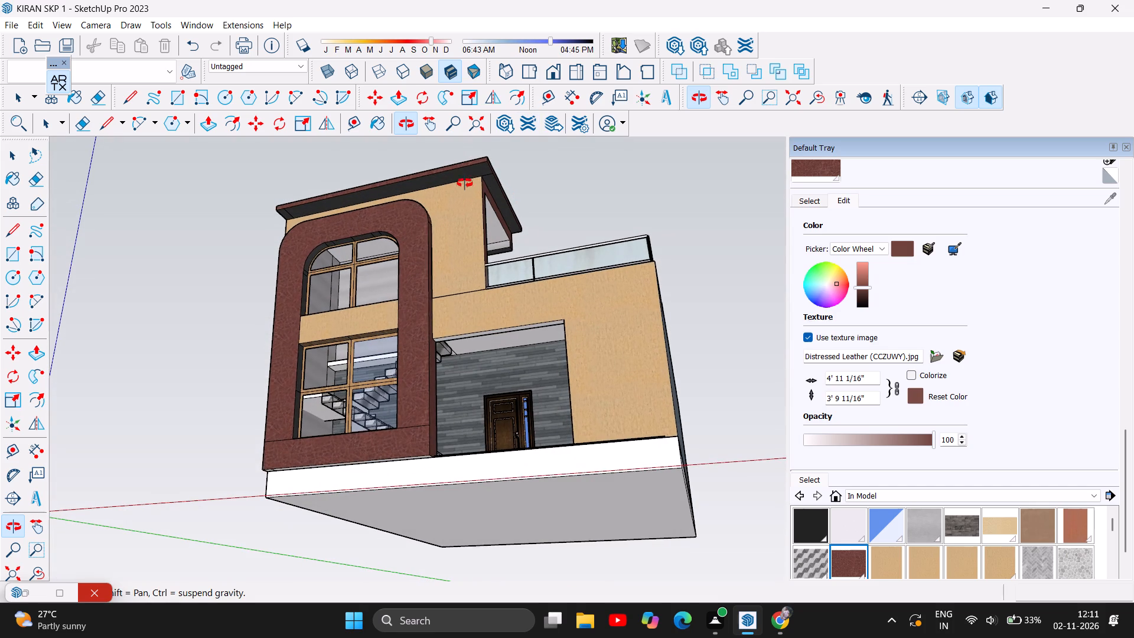
pyautogui.click(845, 558)
pyautogui.click(455, 174)
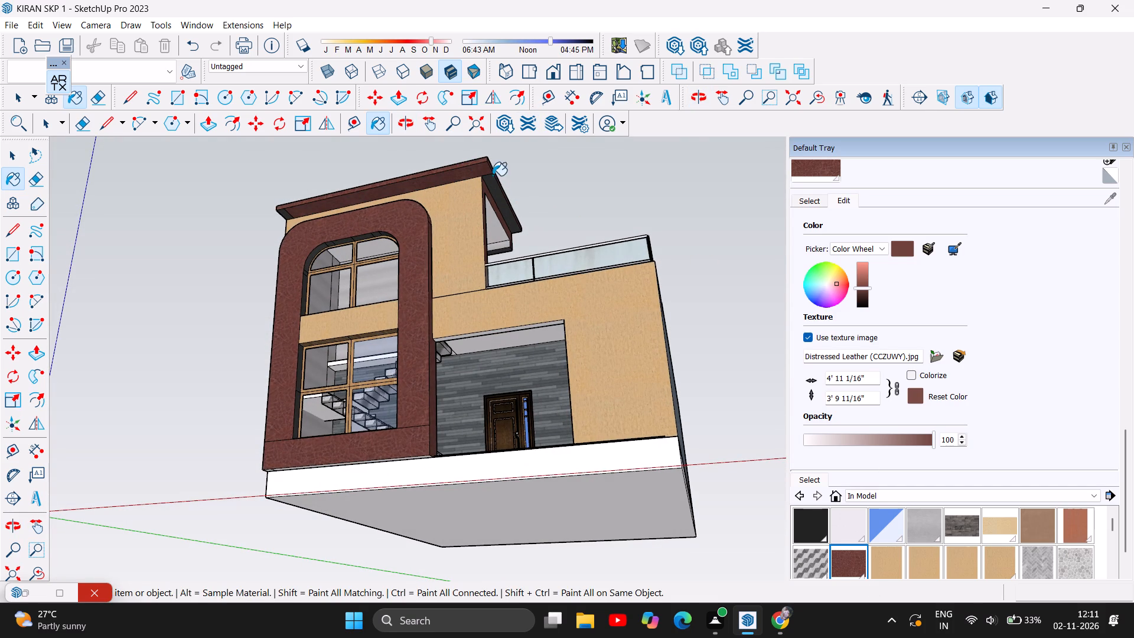
pyautogui.click(493, 185)
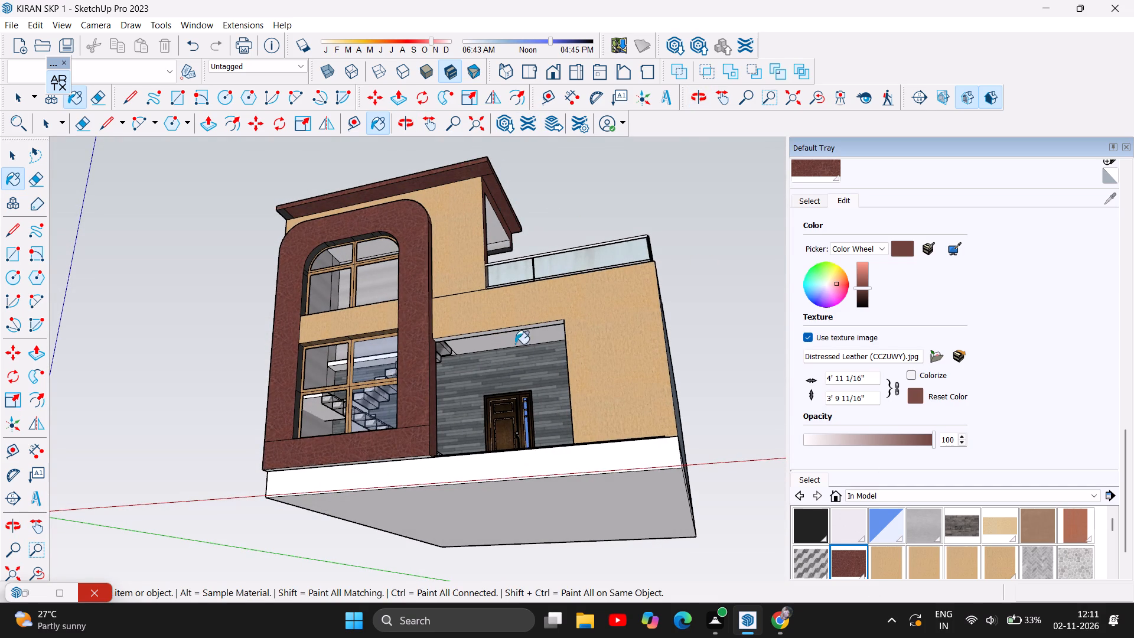
# Examine the house's facade, terrace side and roof from several angles to judge the finishes and spot surfaces still lacking material.
pyautogui.click(408, 121)
pyautogui.moveTo(455, 265); pyautogui.dragTo(603, 462)
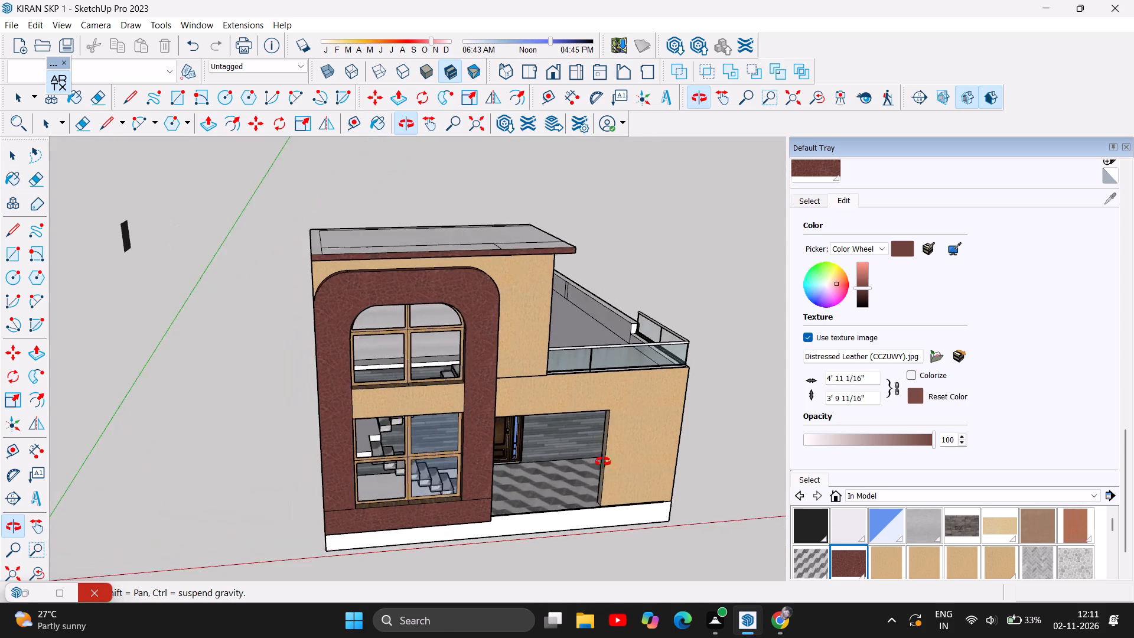
pyautogui.moveTo(603, 462); pyautogui.dragTo(462, 407)
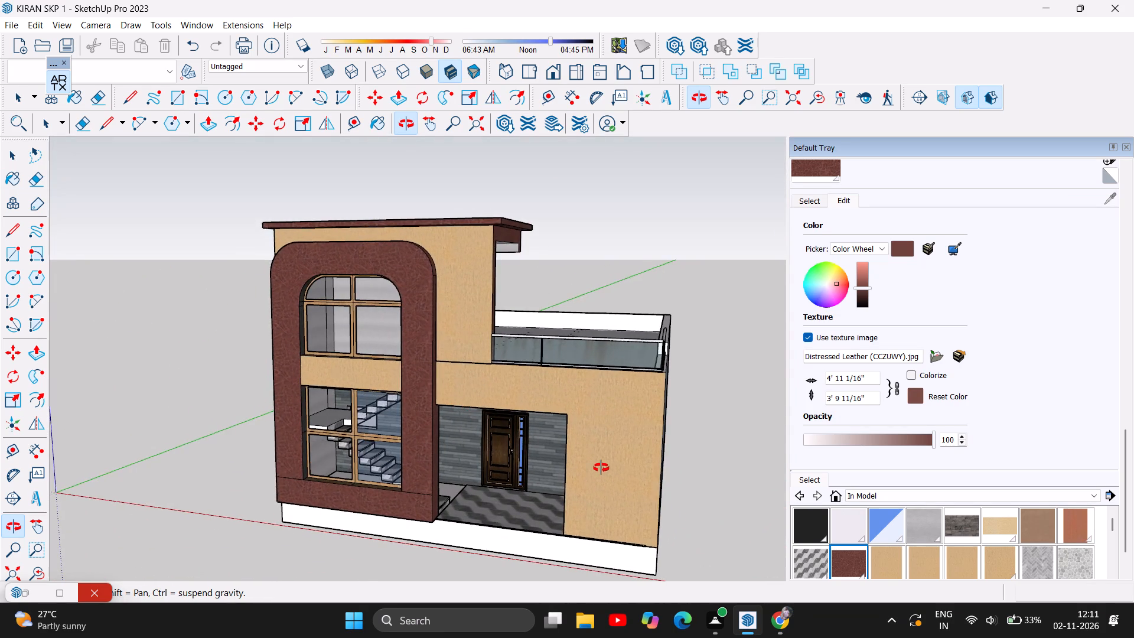
pyautogui.scroll(4, 602, 468)
pyautogui.scroll(1, 467, 378)
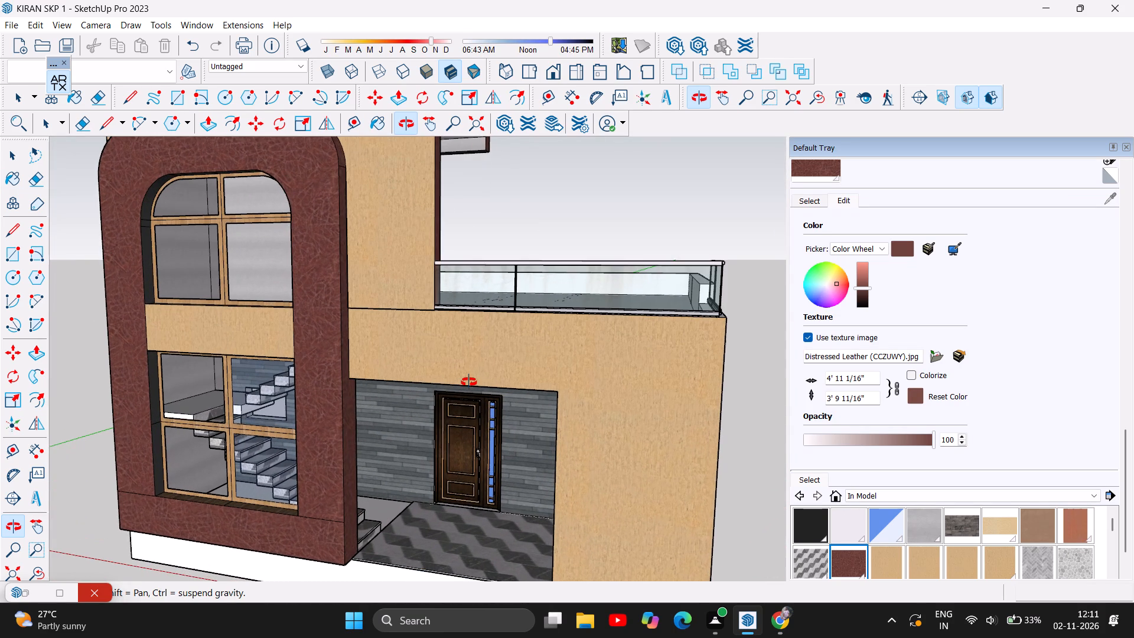
pyautogui.scroll(-1, 478, 425)
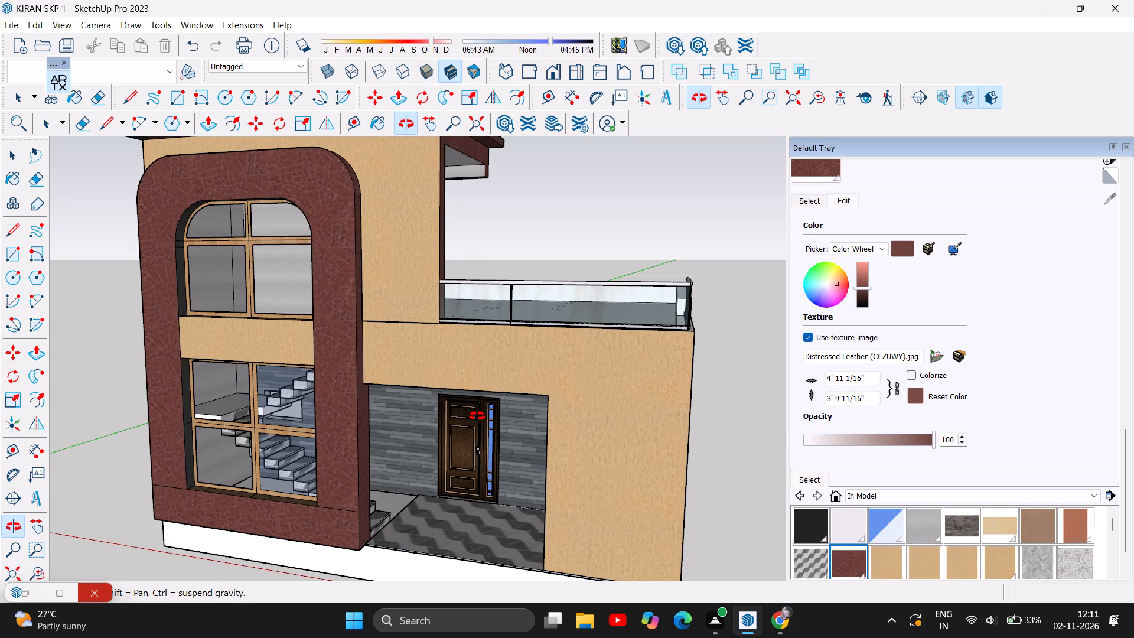
pyautogui.scroll(-1, 477, 416)
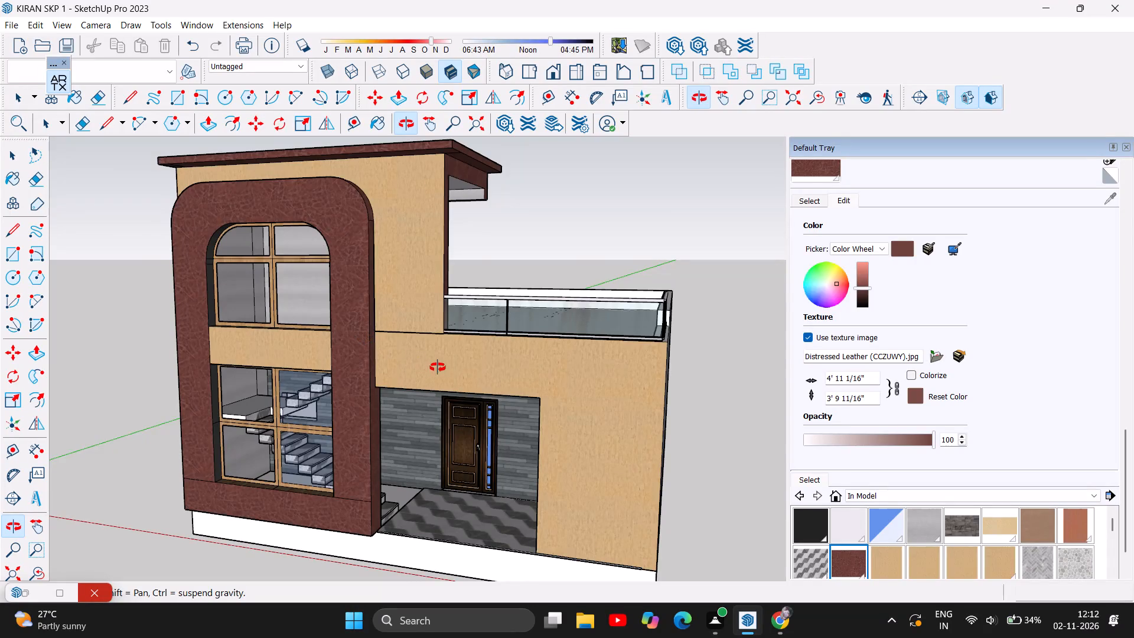
pyautogui.scroll(-3, 536, 372)
pyautogui.moveTo(647, 447); pyautogui.dragTo(532, 384)
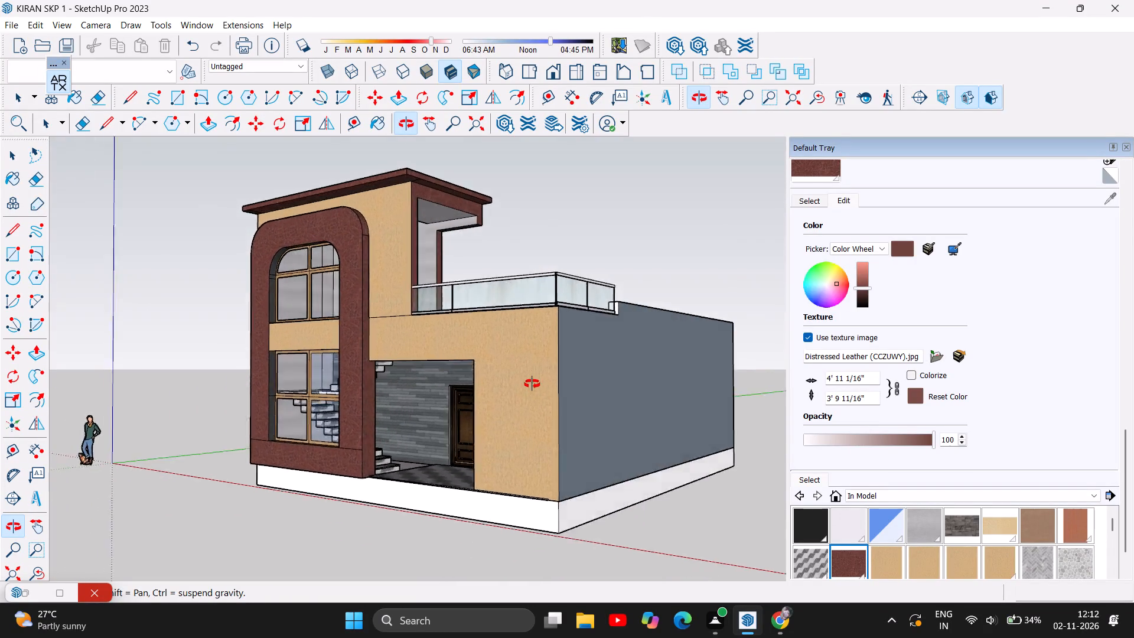
pyautogui.moveTo(532, 384); pyautogui.dragTo(347, 477)
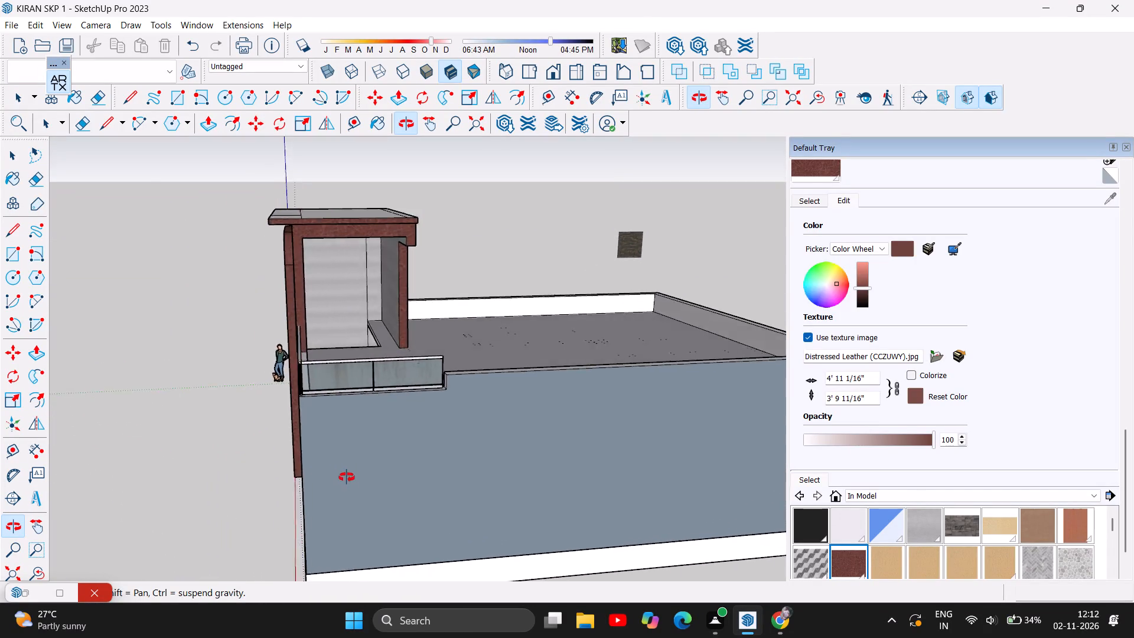
pyautogui.moveTo(347, 477); pyautogui.dragTo(475, 434)
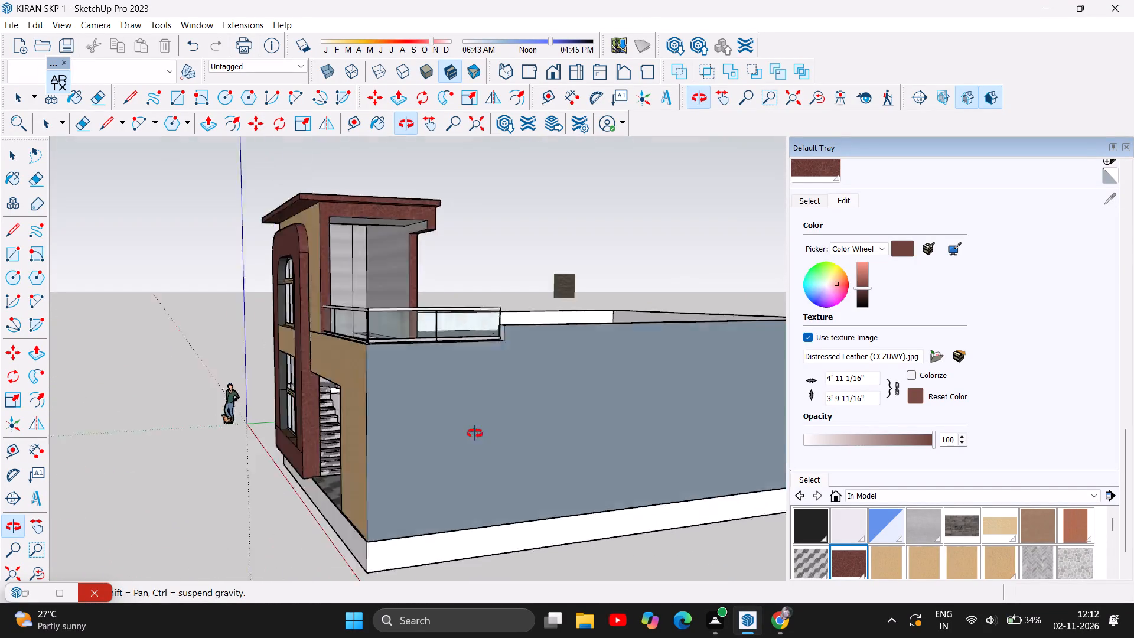
pyautogui.moveTo(475, 434); pyautogui.dragTo(639, 414)
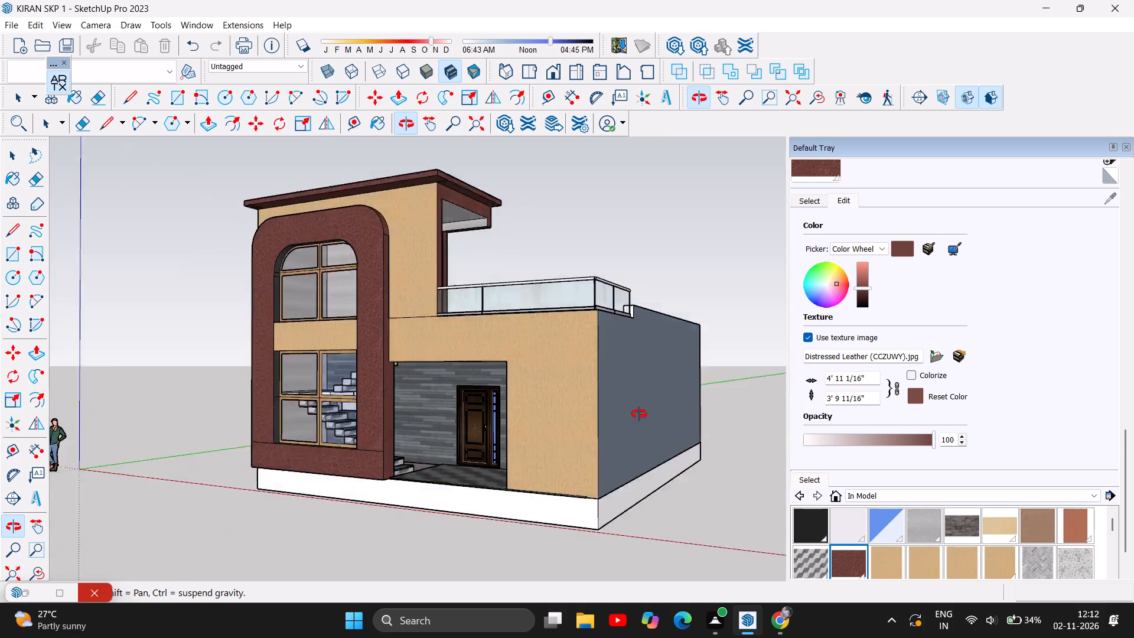
pyautogui.moveTo(639, 414); pyautogui.dragTo(598, 496)
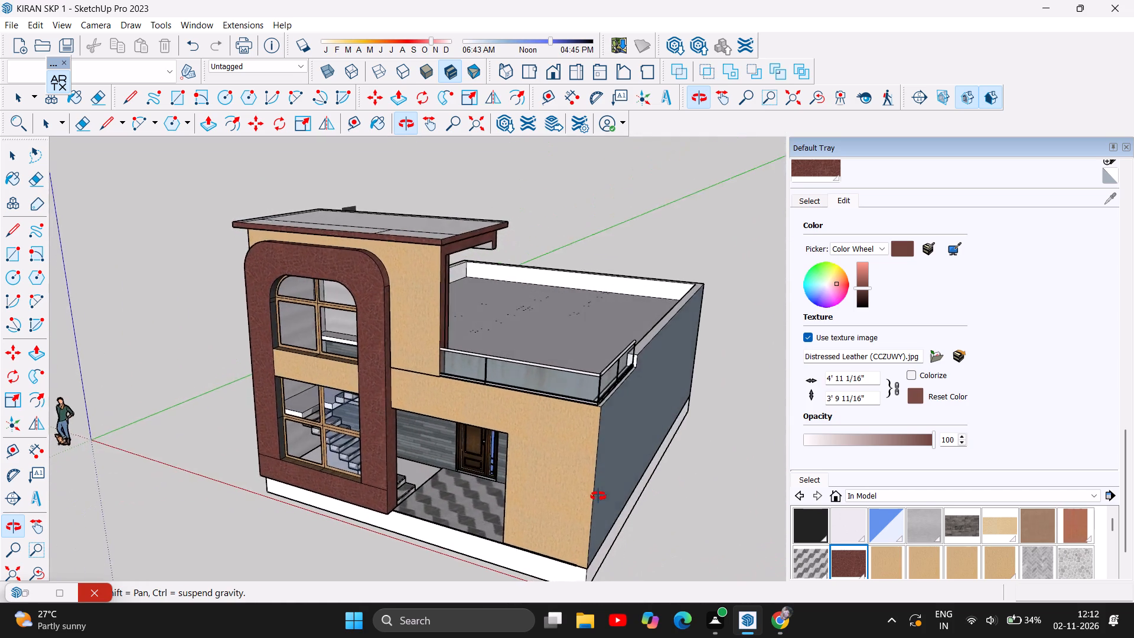
pyautogui.moveTo(598, 496); pyautogui.dragTo(711, 421)
pyautogui.click(711, 421)
pyautogui.scroll(2, 530, 340)
pyautogui.scroll(2, 464, 241)
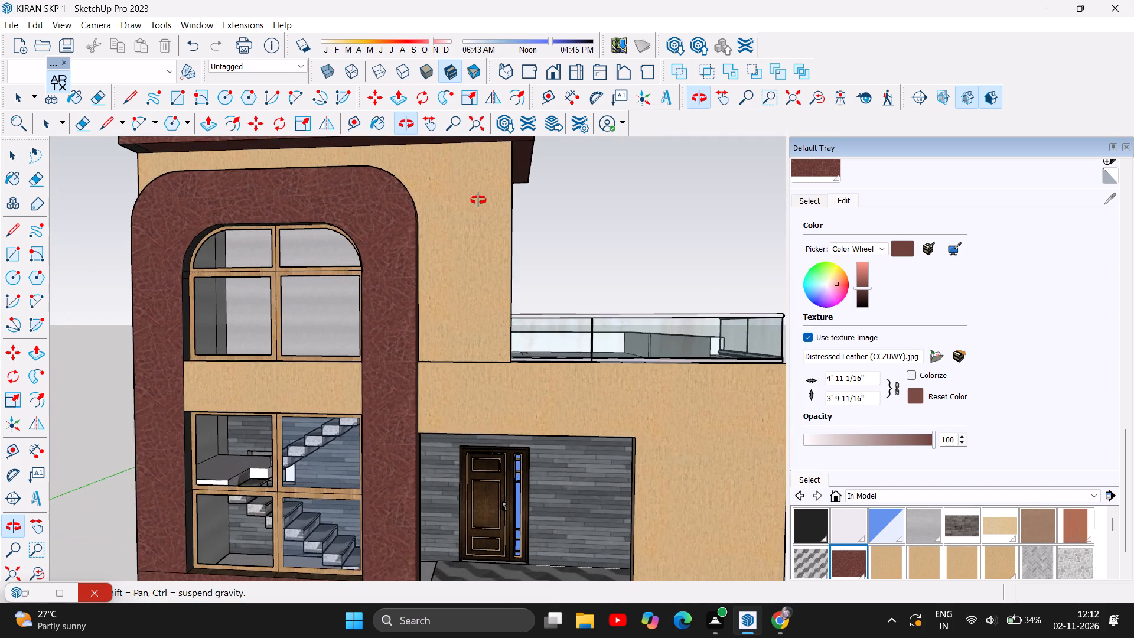
pyautogui.scroll(3, 478, 200)
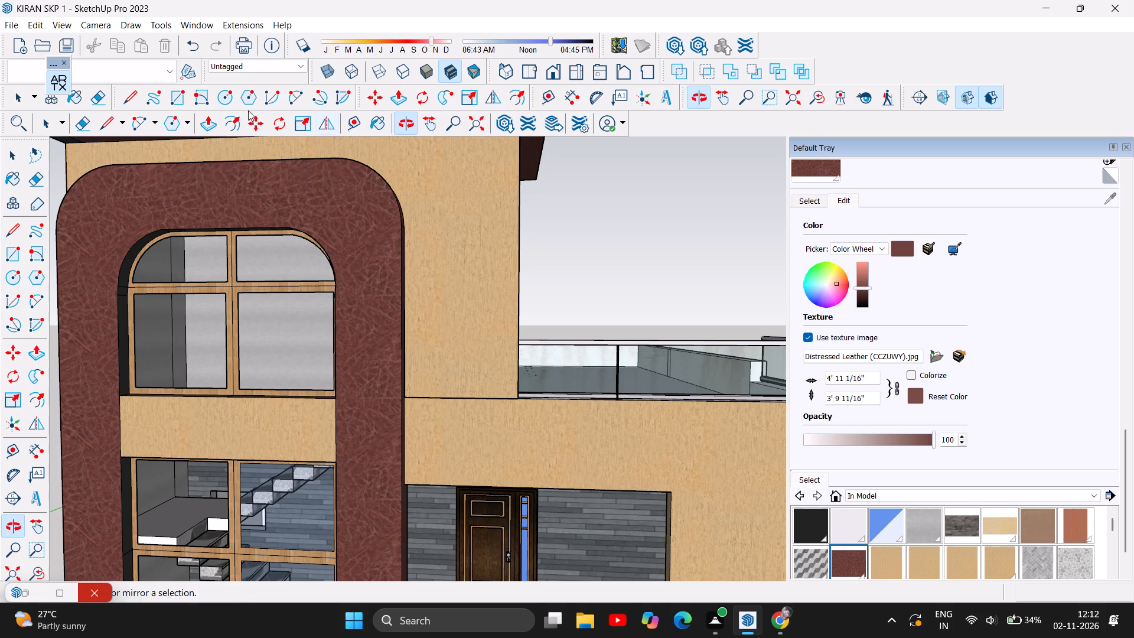
# Open the Architextures library and look through its first set of textures for a finish suiting the sand and reddish-brown facade.
pyautogui.click(59, 78)
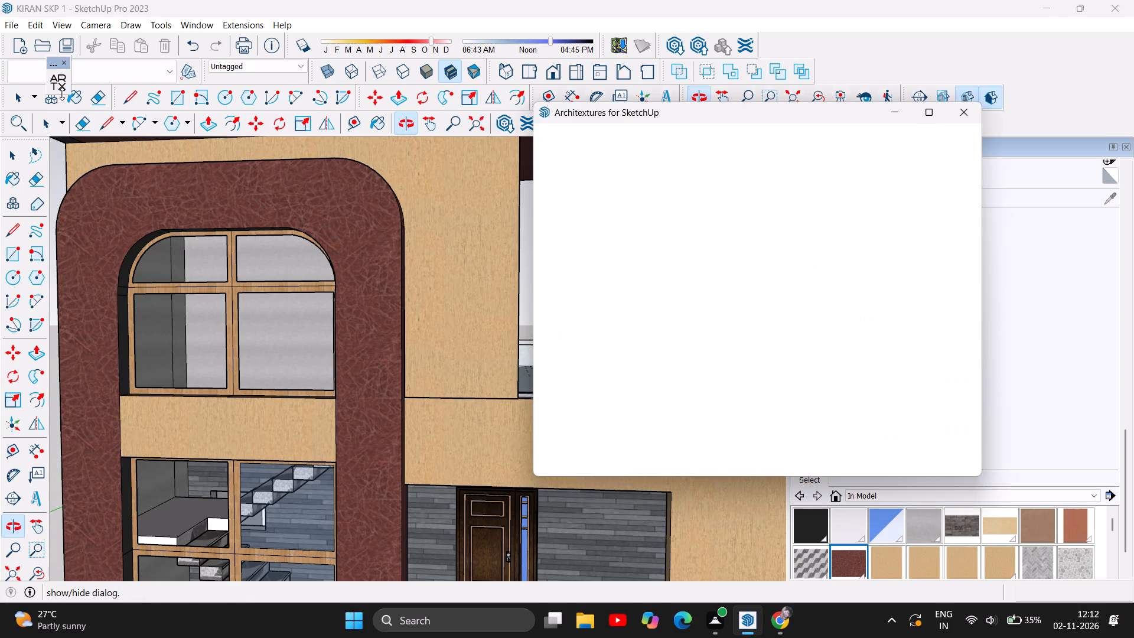
pyautogui.scroll(-1, 855, 343)
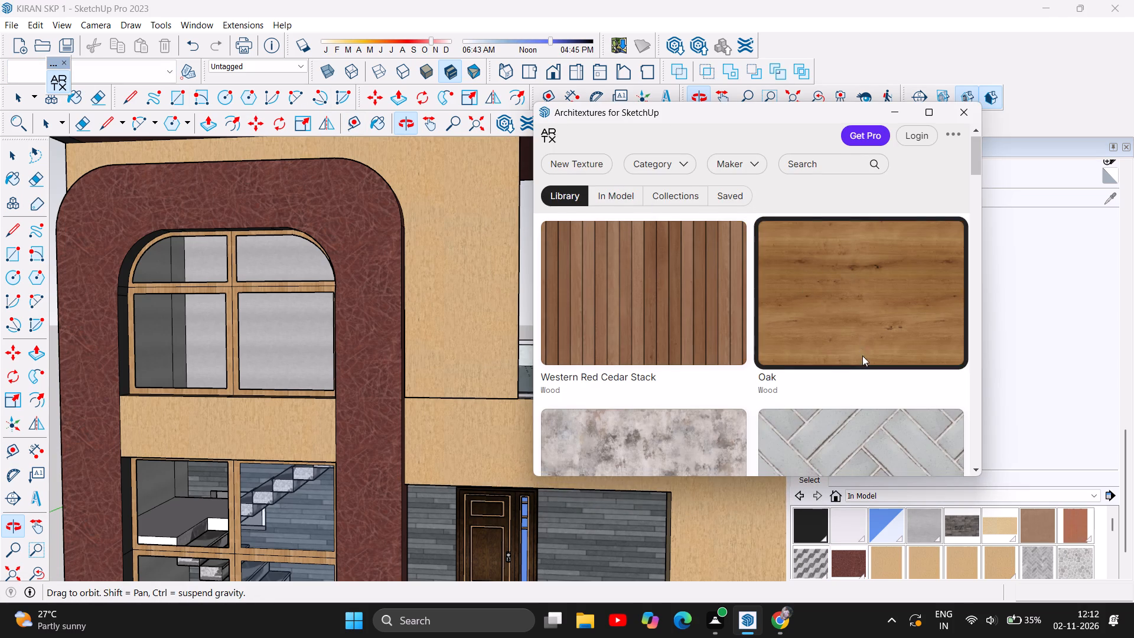
pyautogui.scroll(-1, 862, 356)
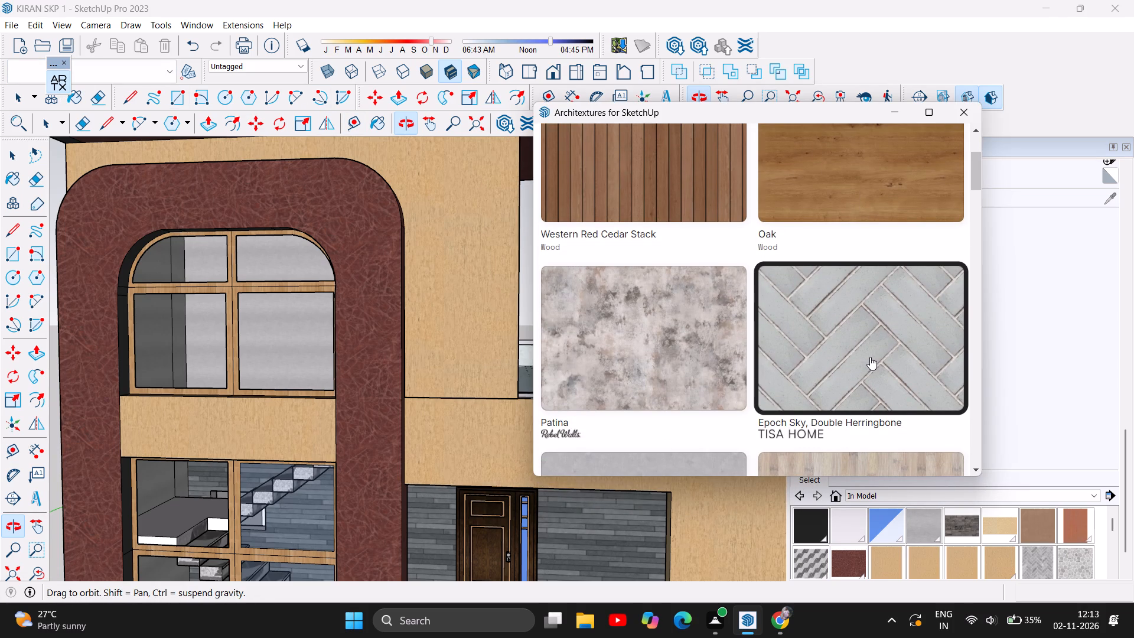
pyautogui.scroll(-1, 870, 357)
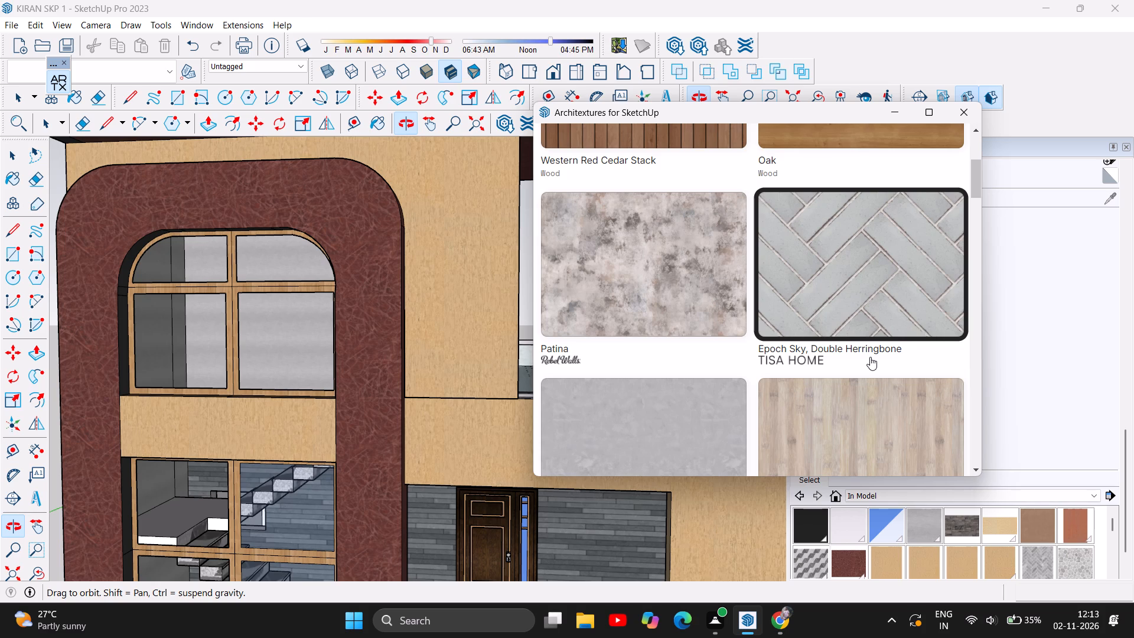
pyautogui.scroll(-3, 888, 387)
pyautogui.rightClick(888, 387)
pyautogui.rightClick(888, 387)
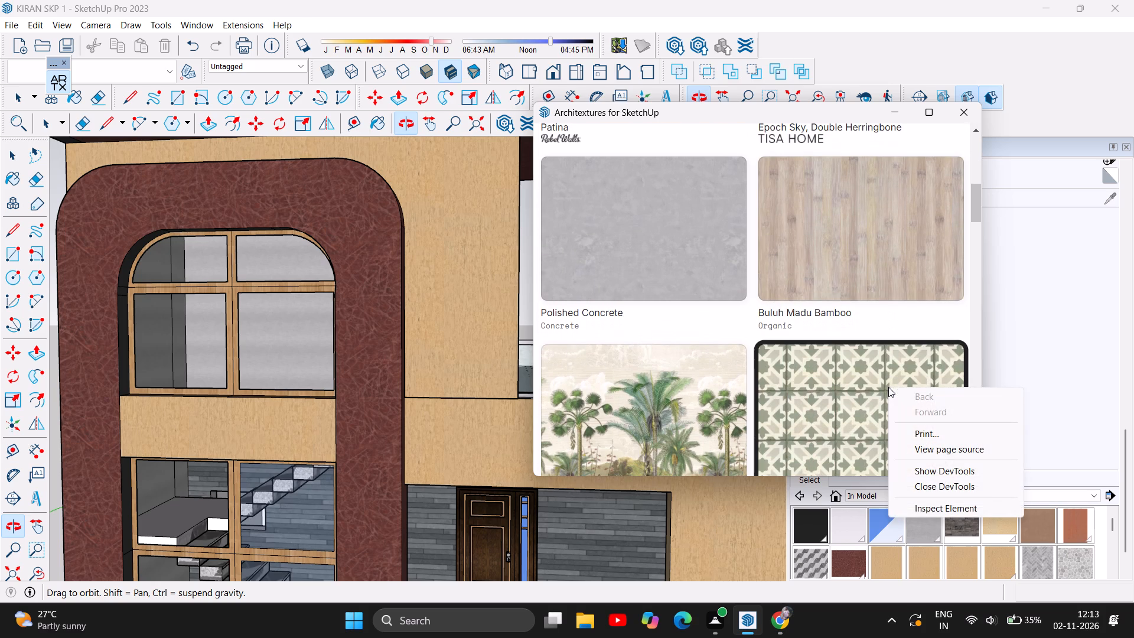
pyautogui.click(973, 324)
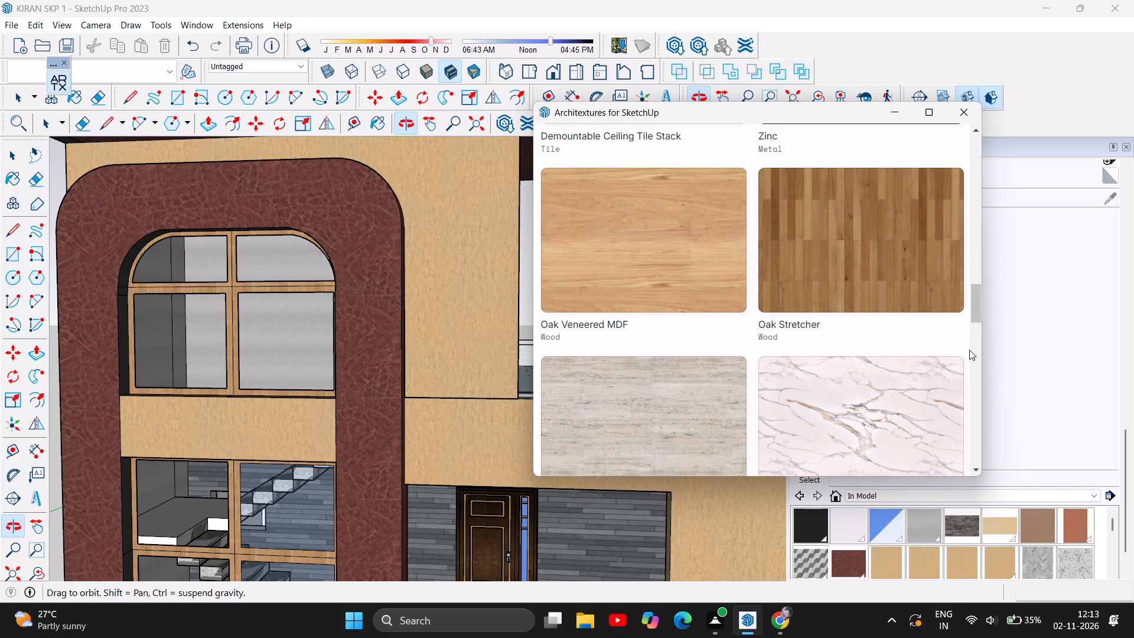
pyautogui.click(969, 350)
pyautogui.click(975, 363)
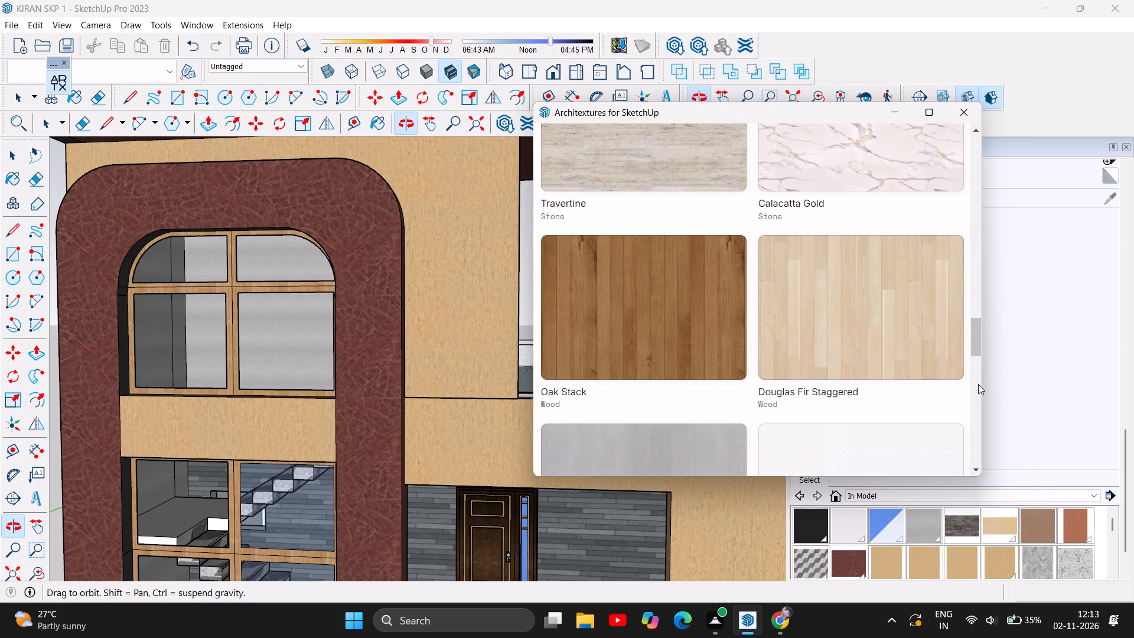
pyautogui.click(978, 384)
pyautogui.click(977, 409)
pyautogui.click(978, 435)
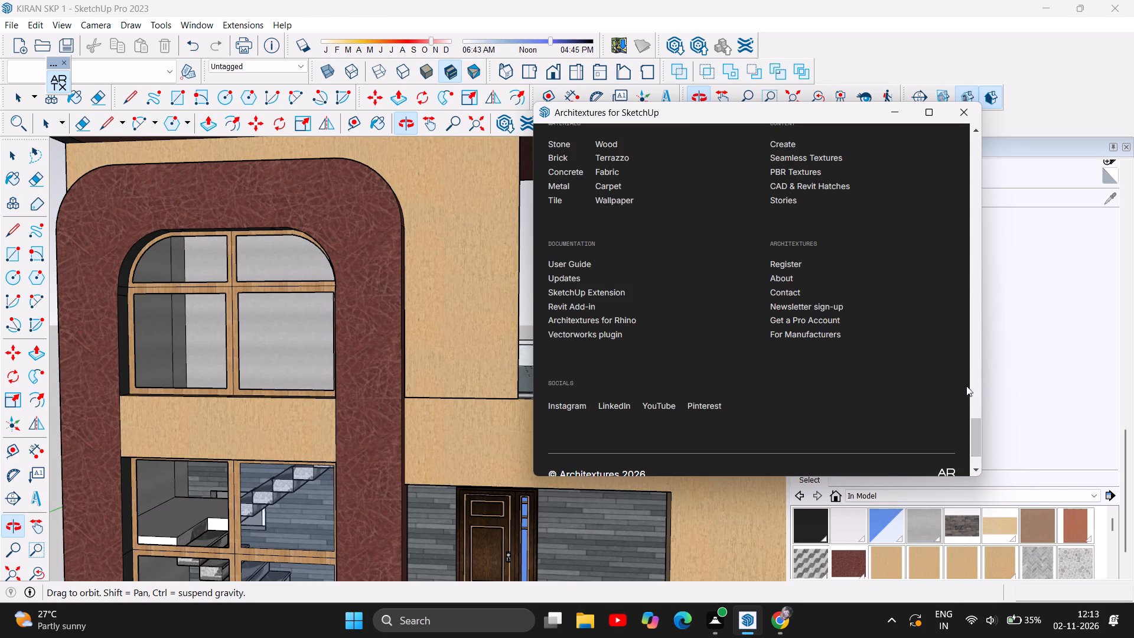
# Load more Architextures library textures and examine the wood, stone, concrete, metal and brick options for the facade.
pyautogui.click(976, 376)
pyautogui.click(755, 224)
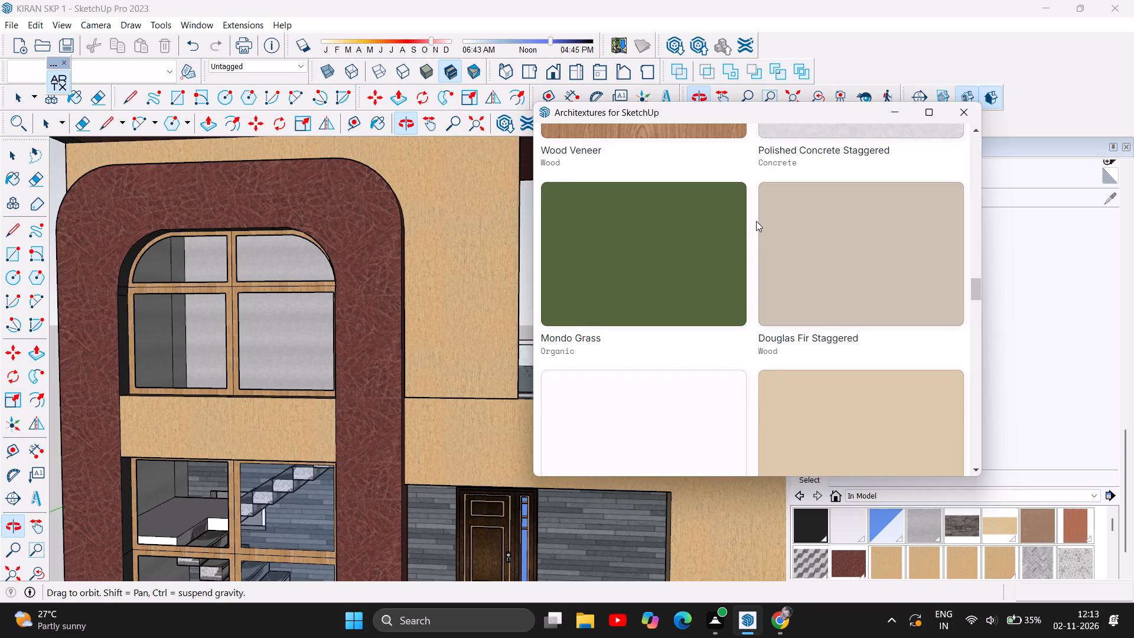
pyautogui.scroll(-2, 799, 355)
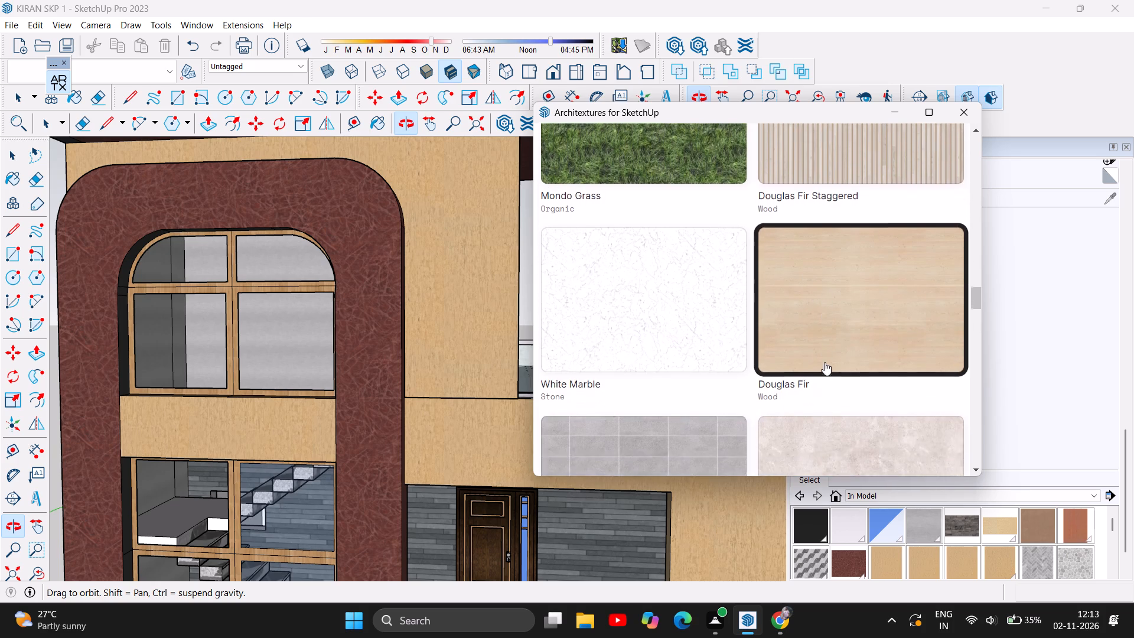
pyautogui.scroll(-5, 825, 362)
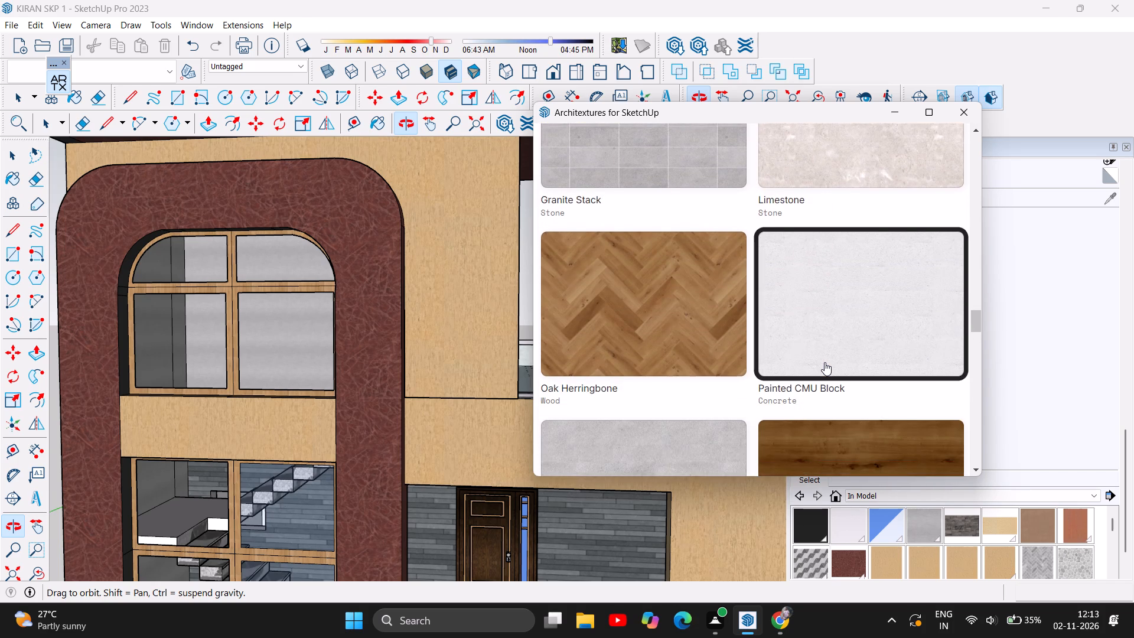
pyautogui.scroll(-4, 825, 362)
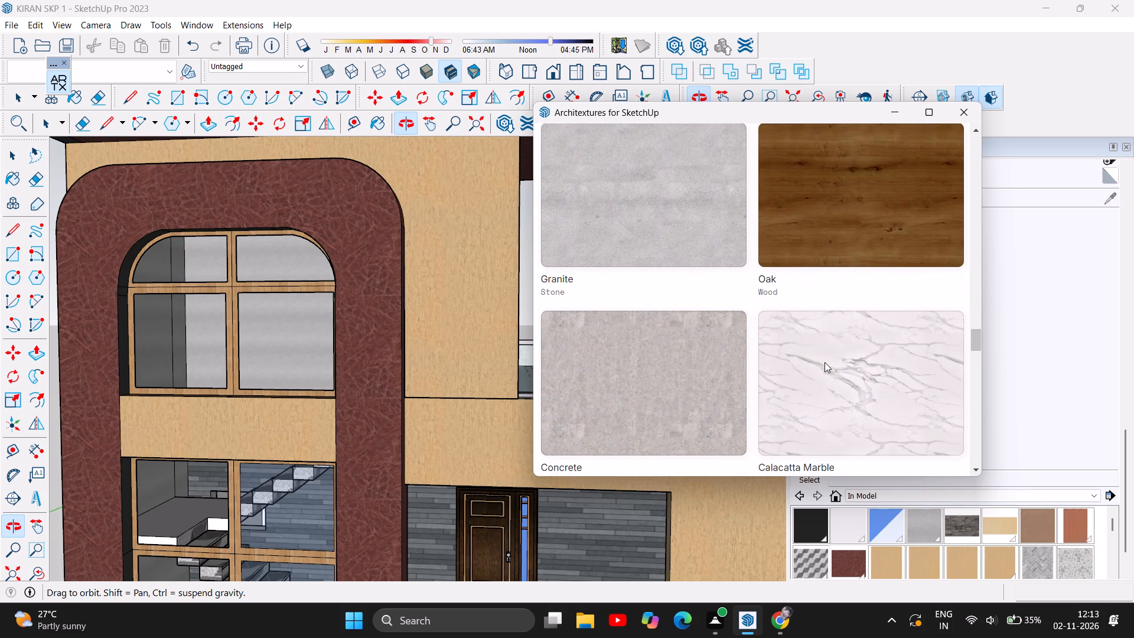
pyautogui.scroll(-5, 825, 362)
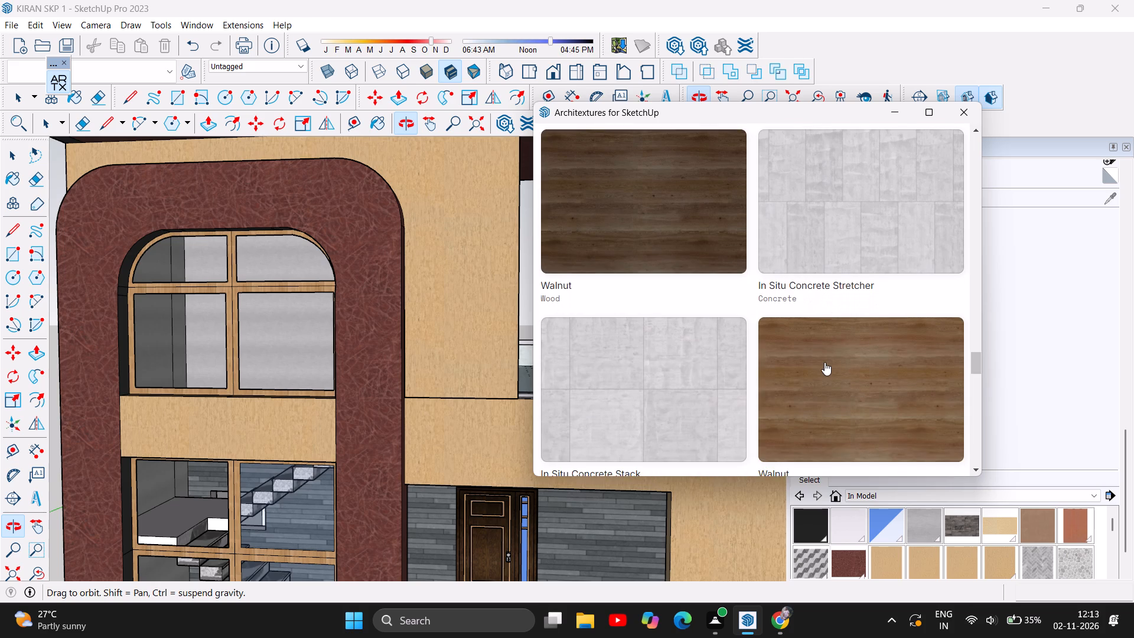
pyautogui.scroll(-7, 825, 362)
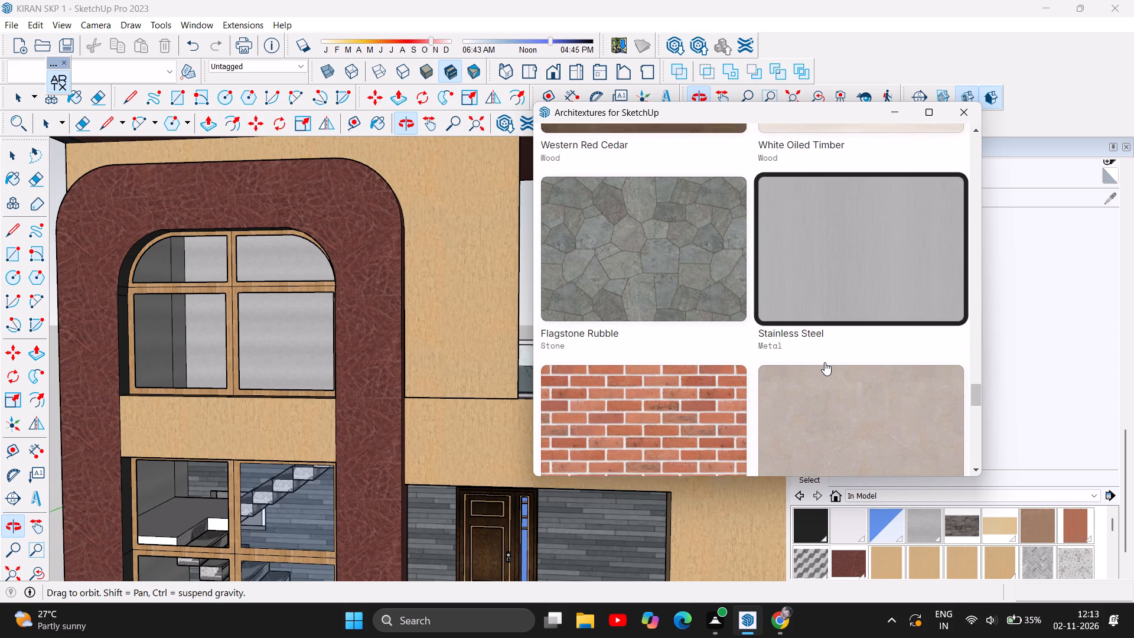
pyautogui.scroll(-1, 825, 362)
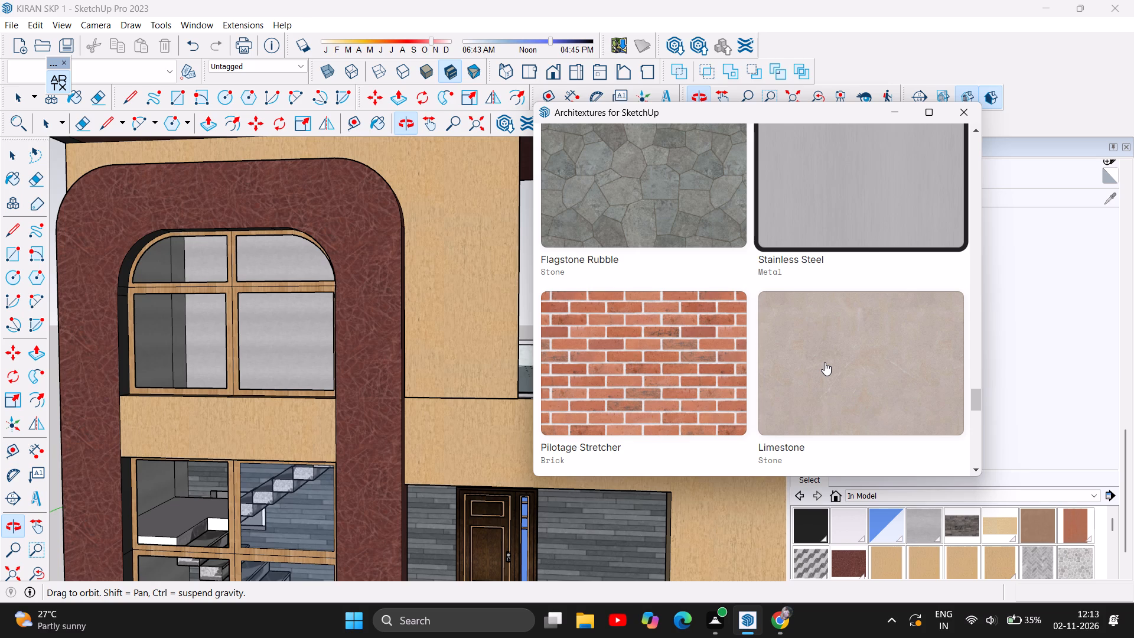
pyautogui.scroll(-1, 833, 352)
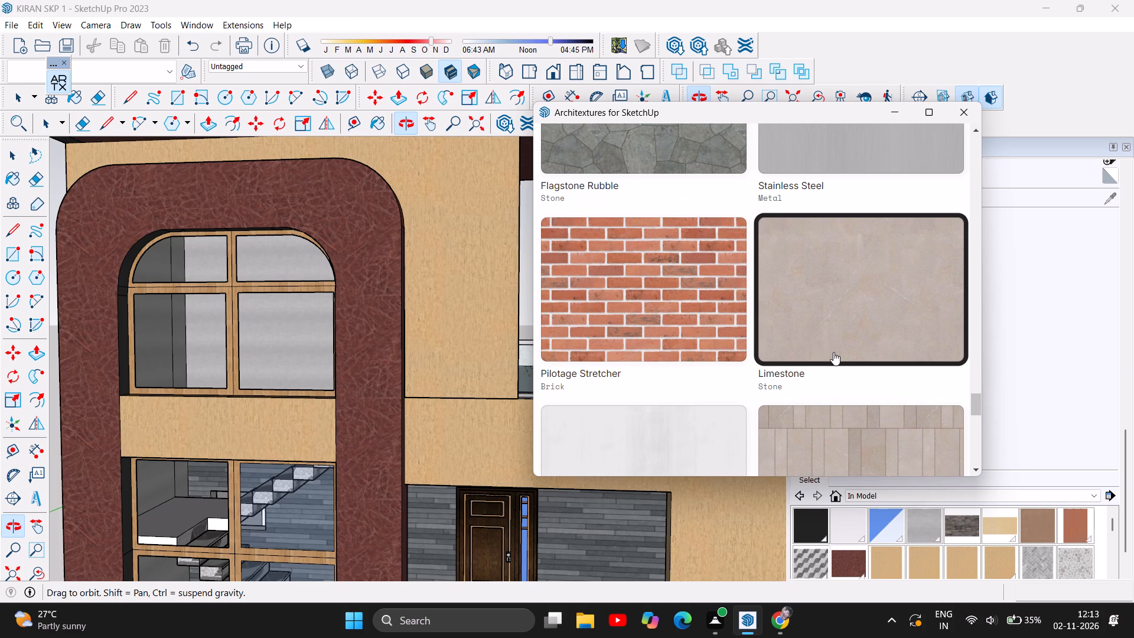
pyautogui.scroll(-1, 833, 352)
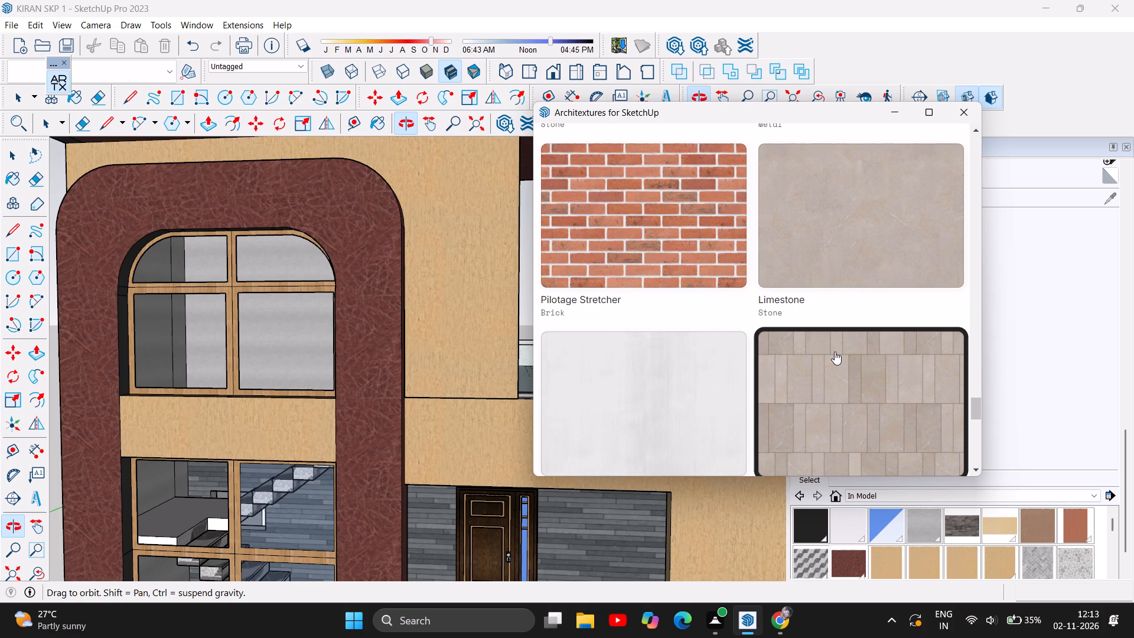
pyautogui.scroll(-1, 835, 351)
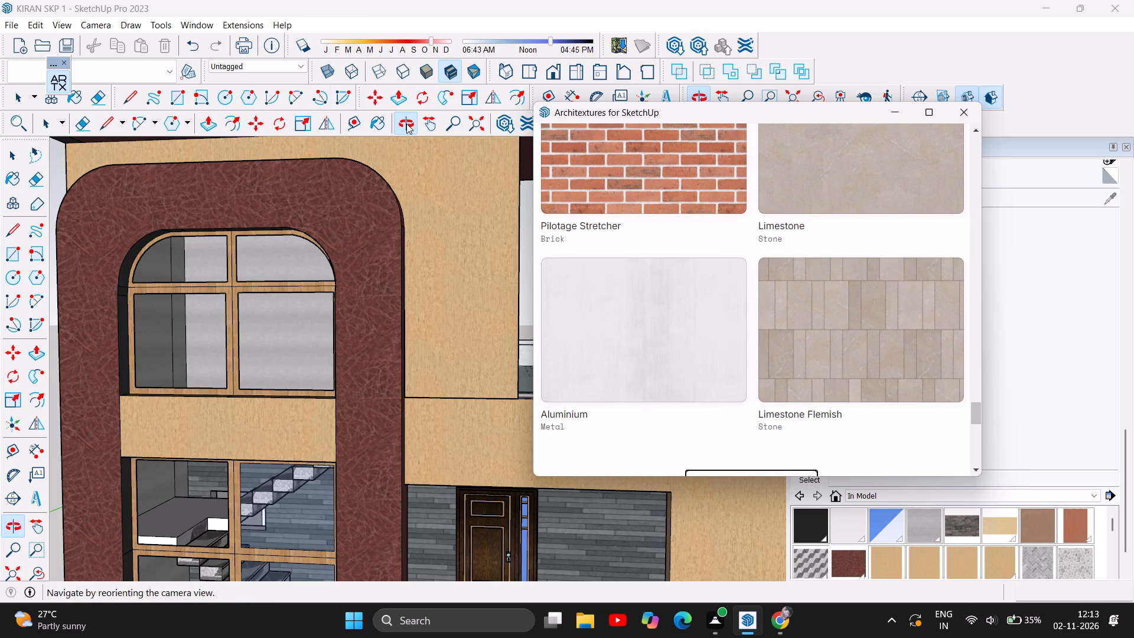
# Examine the arched frame, windows, entrance wall and roof edge from several angles to judge which surfaces need another texture.
pyautogui.click(406, 123)
pyautogui.moveTo(323, 277); pyautogui.dragTo(383, 258)
pyautogui.moveTo(390, 322); pyautogui.dragTo(472, 312)
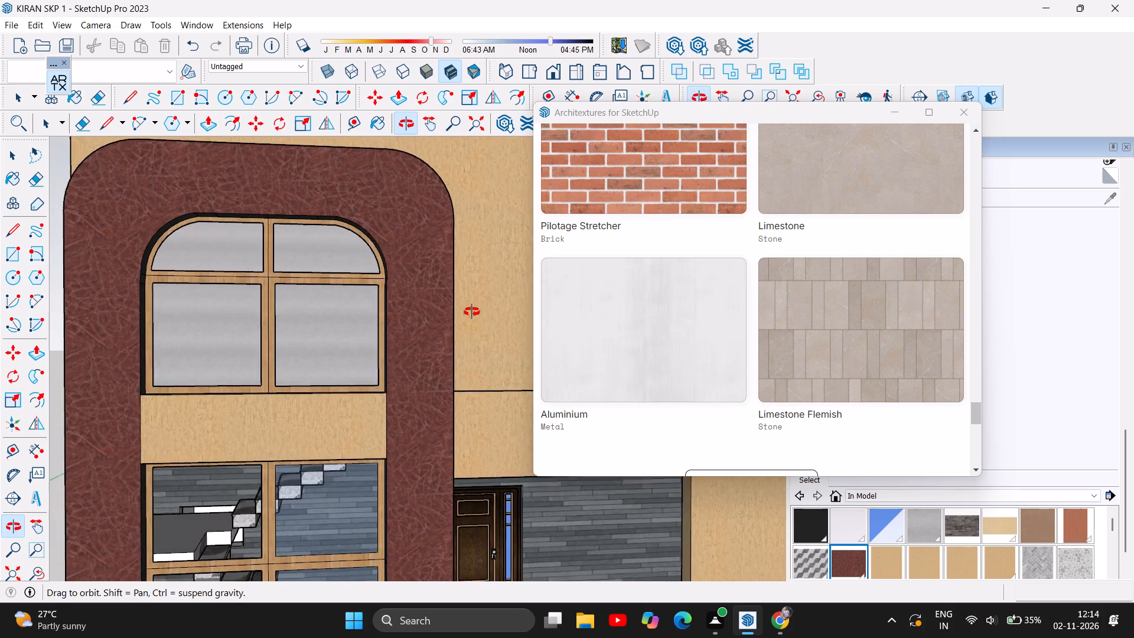
pyautogui.moveTo(472, 312); pyautogui.dragTo(384, 301)
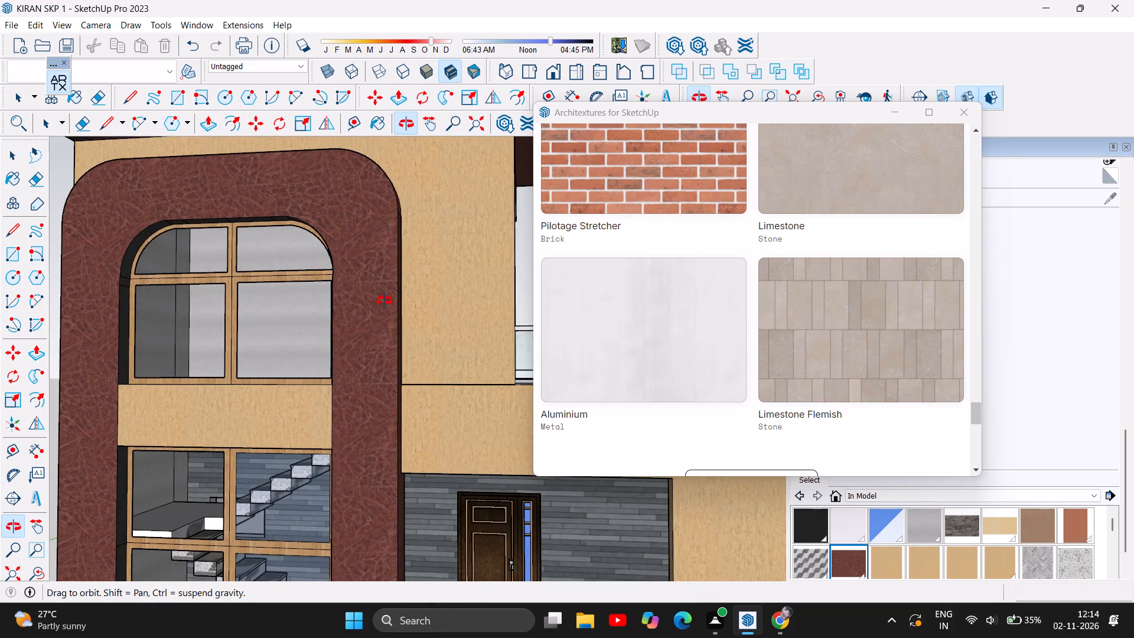
pyautogui.moveTo(384, 301); pyautogui.dragTo(405, 323)
pyautogui.scroll(-1, 405, 323)
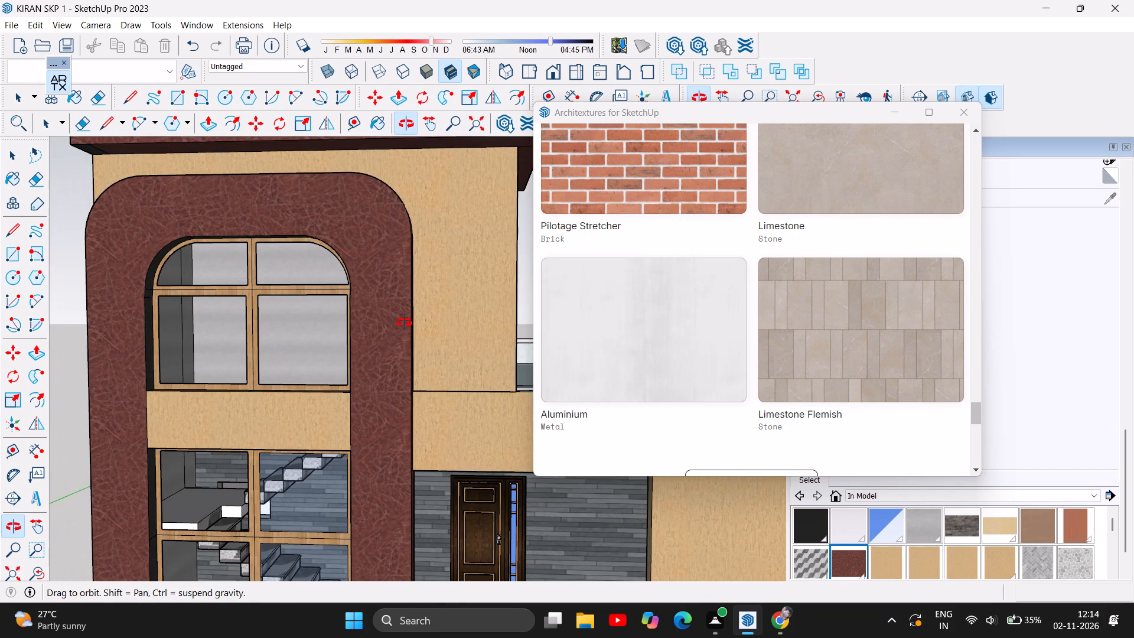
pyautogui.scroll(-1, 405, 323)
pyautogui.moveTo(383, 337); pyautogui.dragTo(462, 336)
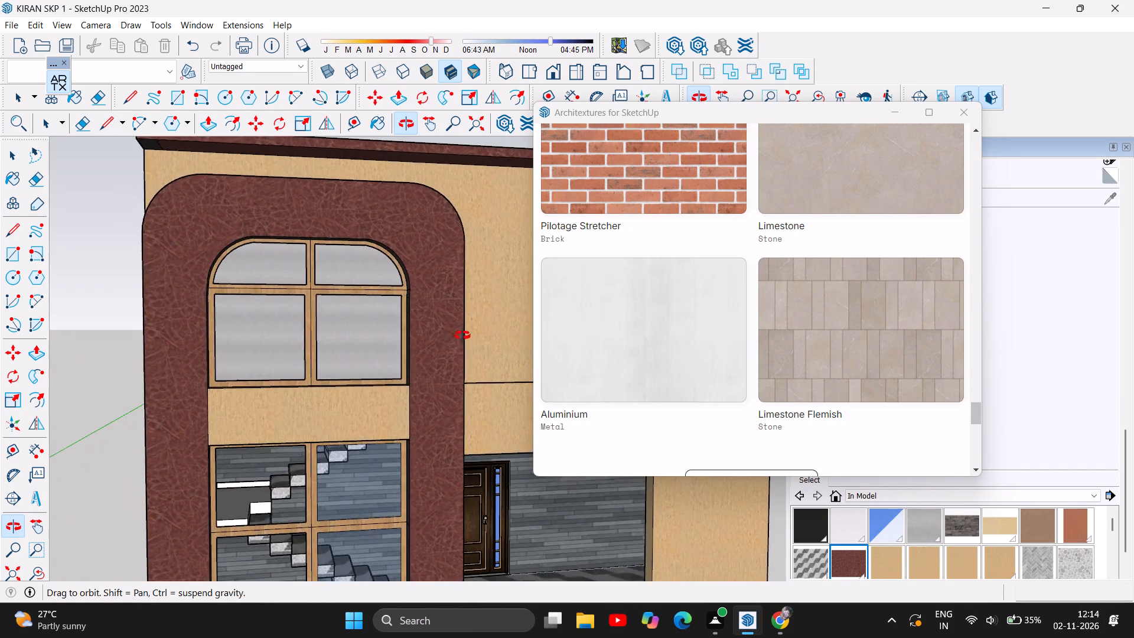
pyautogui.moveTo(462, 336); pyautogui.dragTo(454, 365)
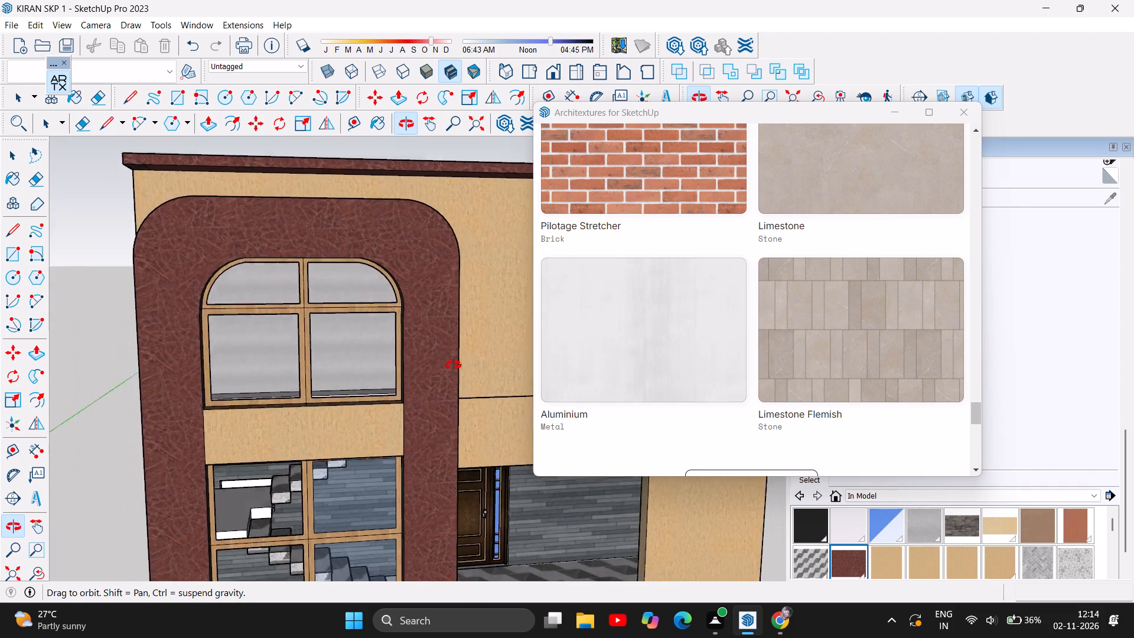
pyautogui.moveTo(454, 365); pyautogui.dragTo(458, 411)
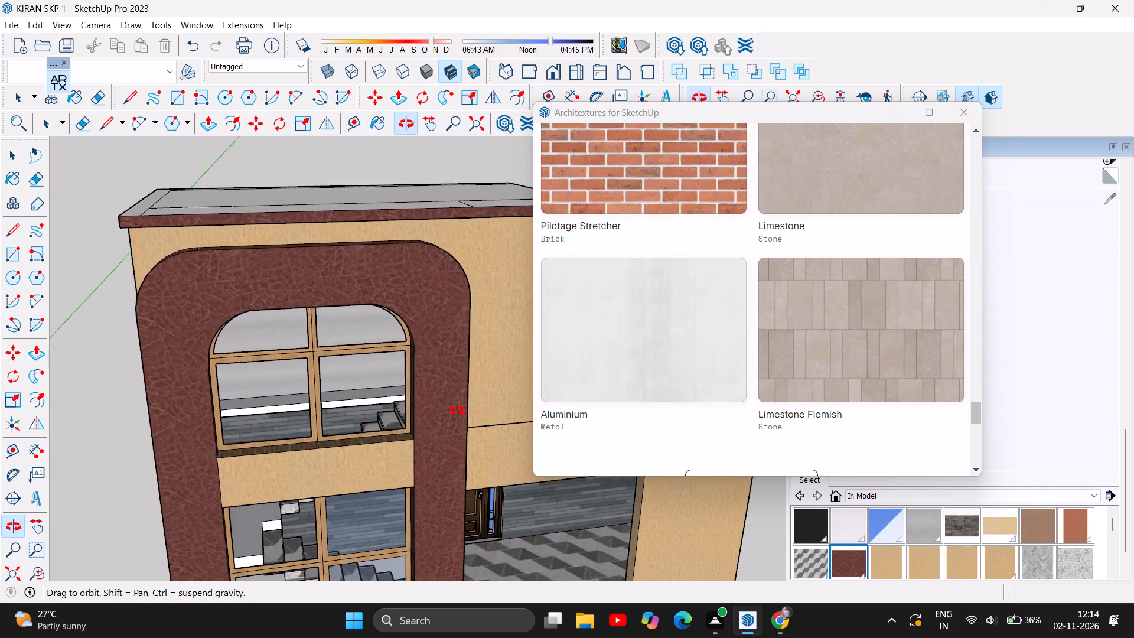
pyautogui.moveTo(458, 411); pyautogui.dragTo(385, 383)
pyautogui.click(385, 383)
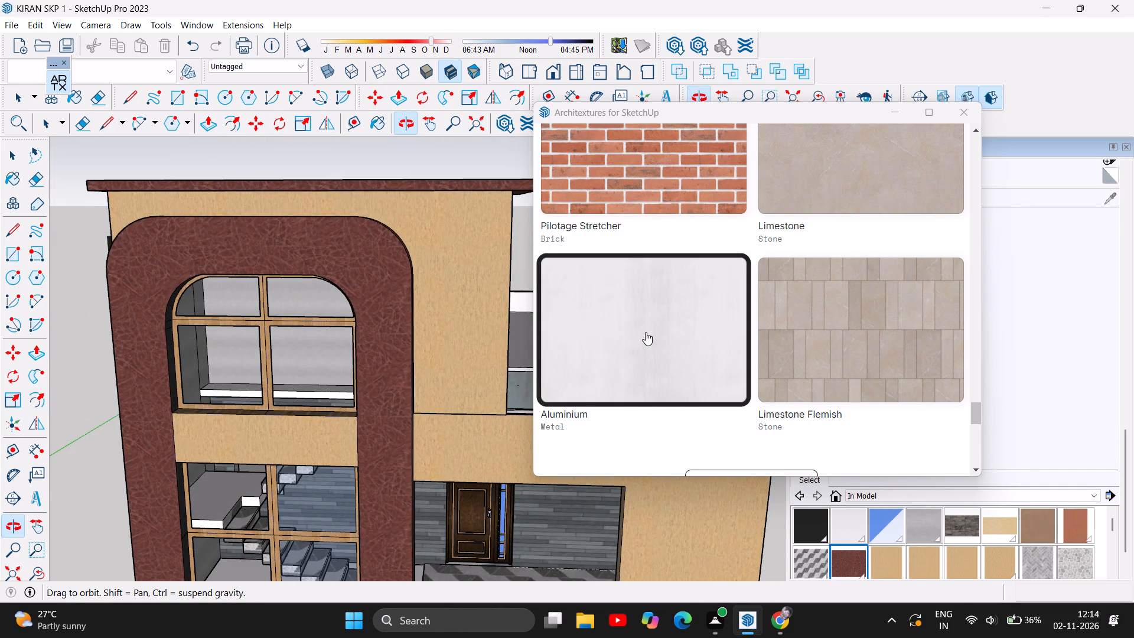
# Load another set of Architextures library textures and review the plaster, terrazzo, cladding, stone and tile options against the facade.
pyautogui.scroll(-3, 646, 332)
pyautogui.click(729, 261)
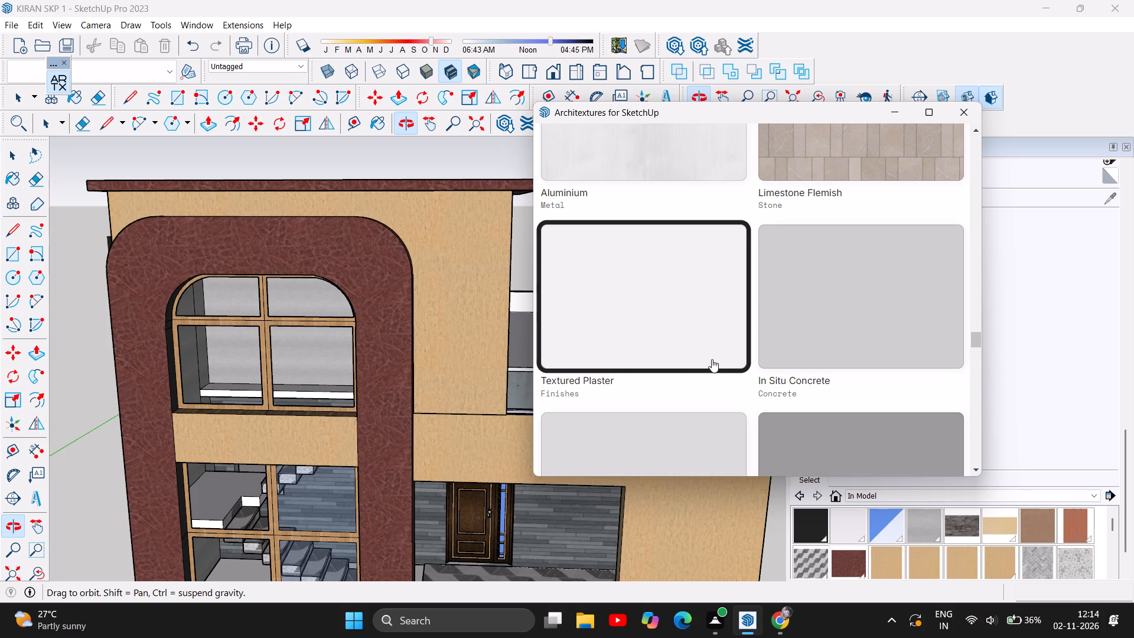
pyautogui.scroll(-2, 712, 359)
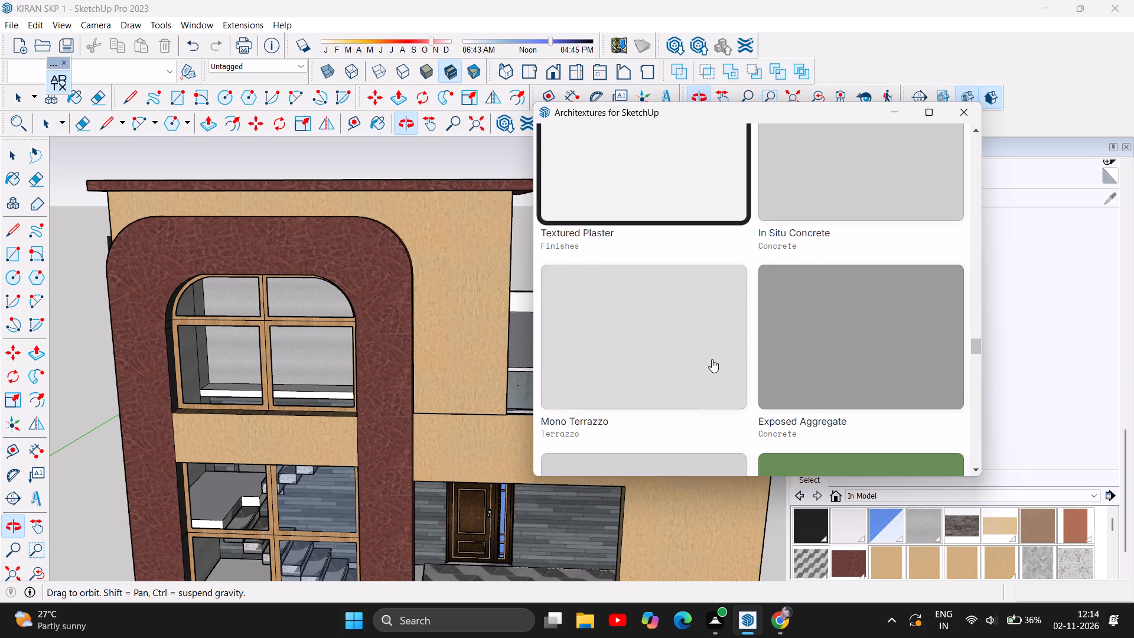
pyautogui.scroll(-5, 712, 359)
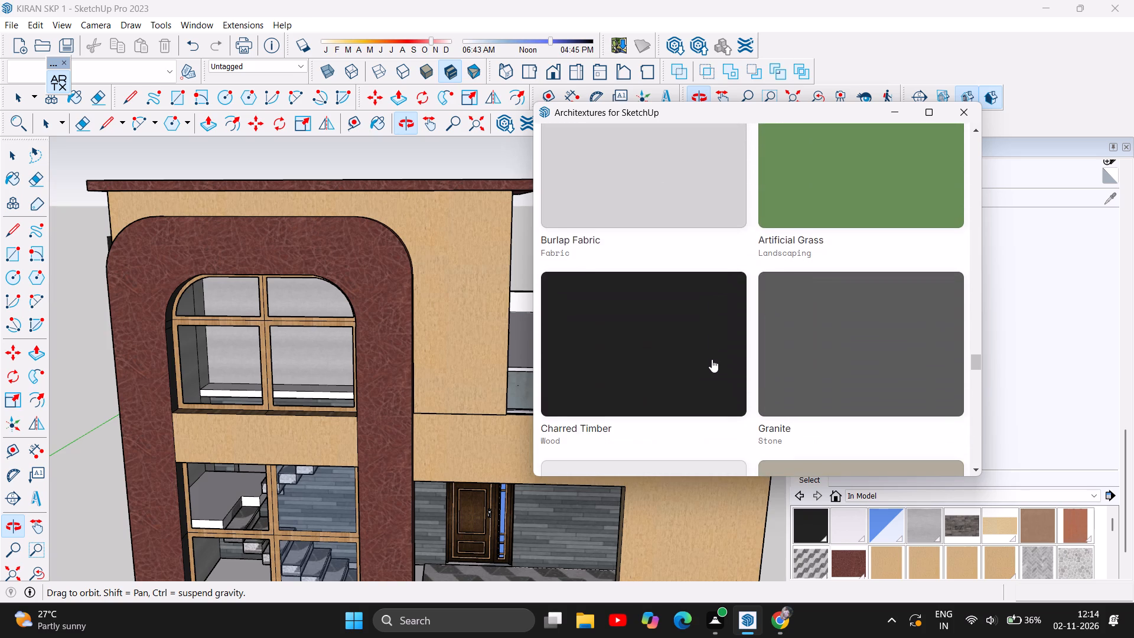
pyautogui.scroll(-8, 712, 359)
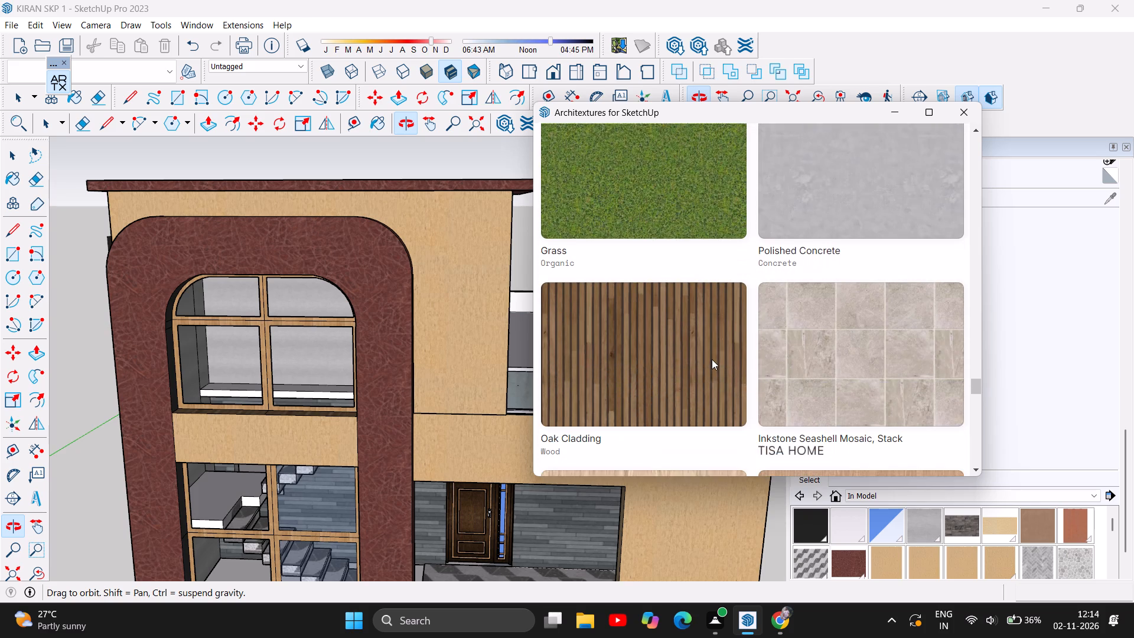
pyautogui.scroll(-7, 712, 359)
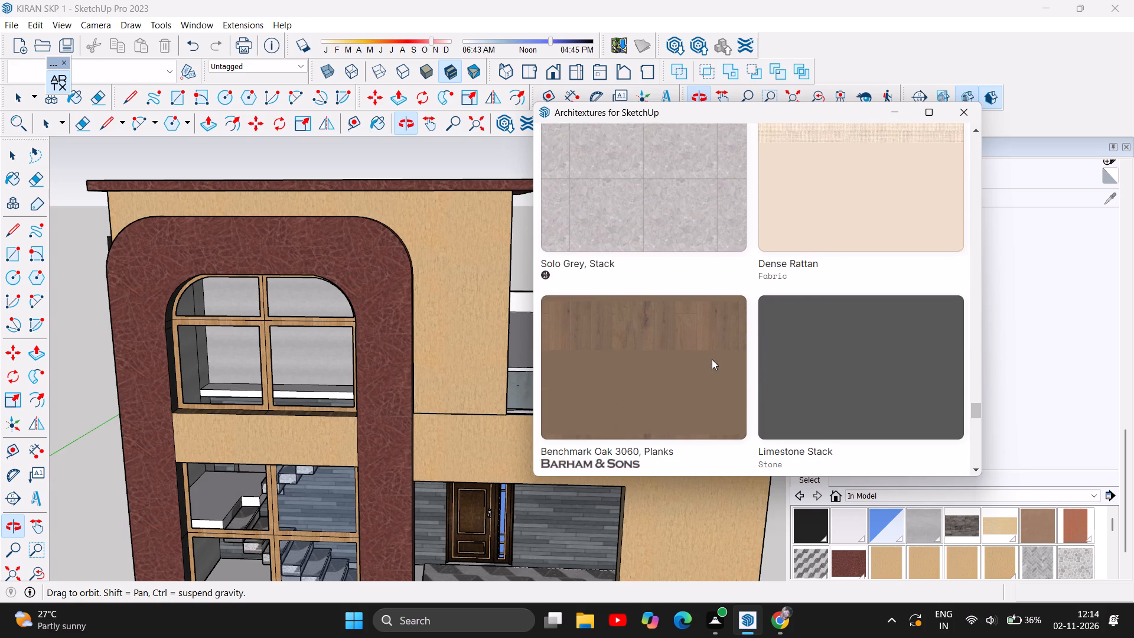
pyautogui.scroll(-3, 712, 359)
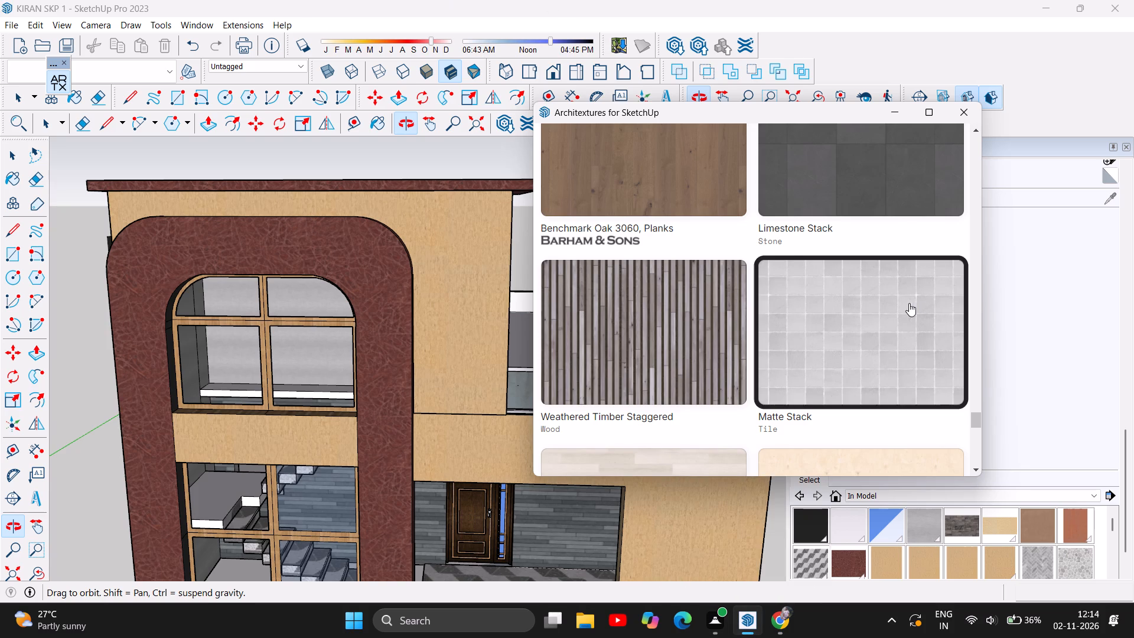
pyautogui.scroll(-3, 860, 383)
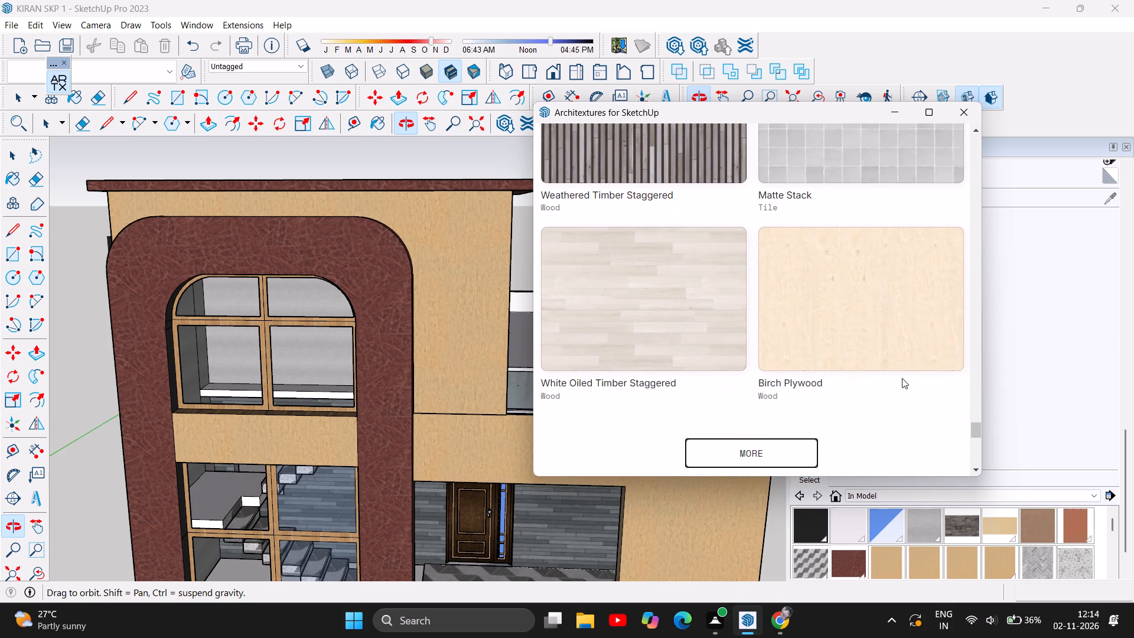
# Load another set of Architextures library textures and examine the stone, brick, metal, terrazzo and stucco options for the facade.
pyautogui.scroll(-2, 919, 407)
pyautogui.click(804, 299)
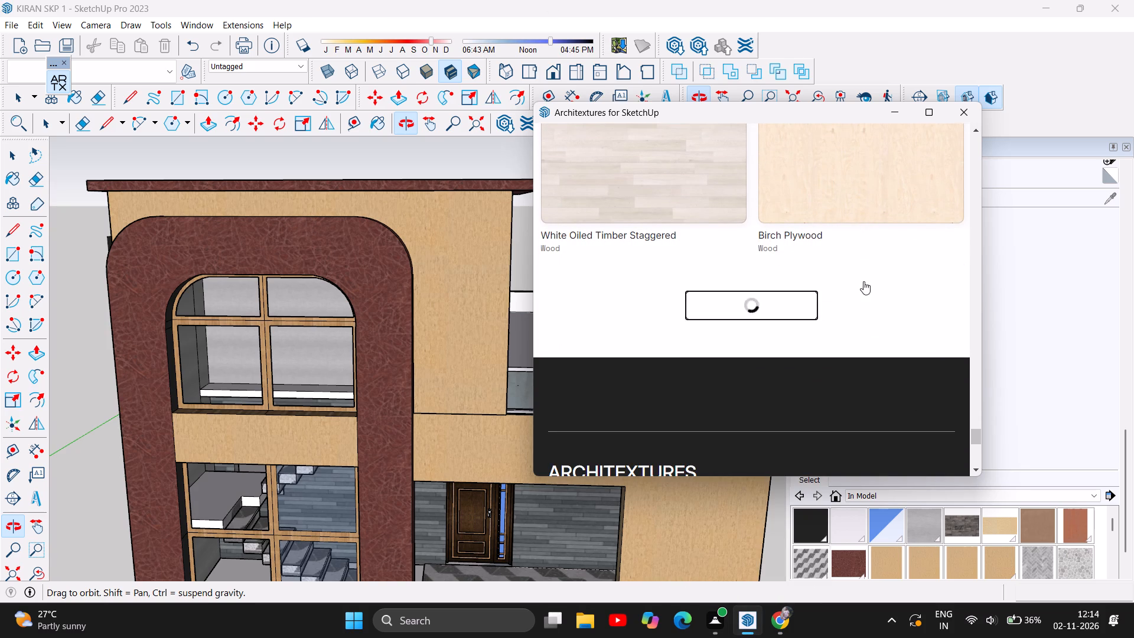
pyautogui.scroll(-4, 882, 308)
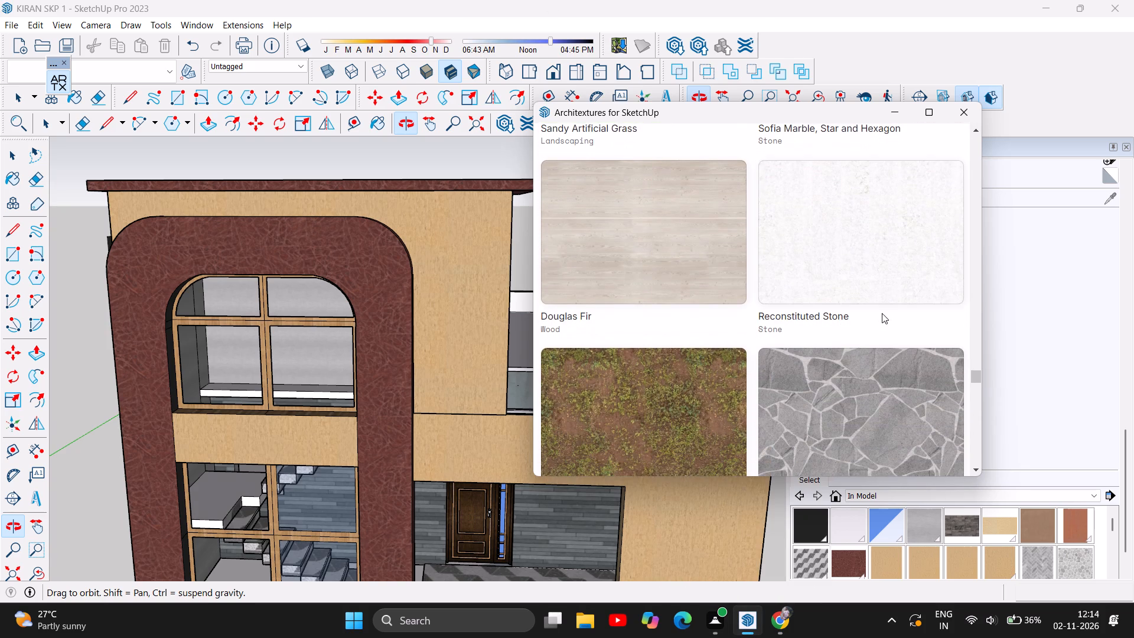
pyautogui.scroll(-5, 882, 313)
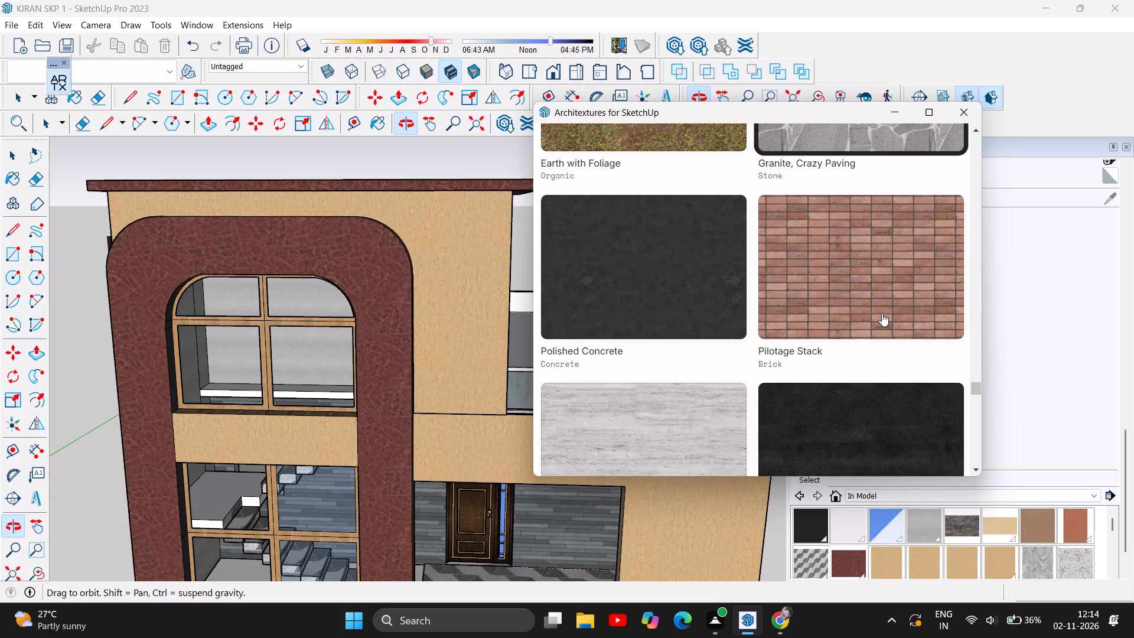
pyautogui.scroll(-1, 882, 313)
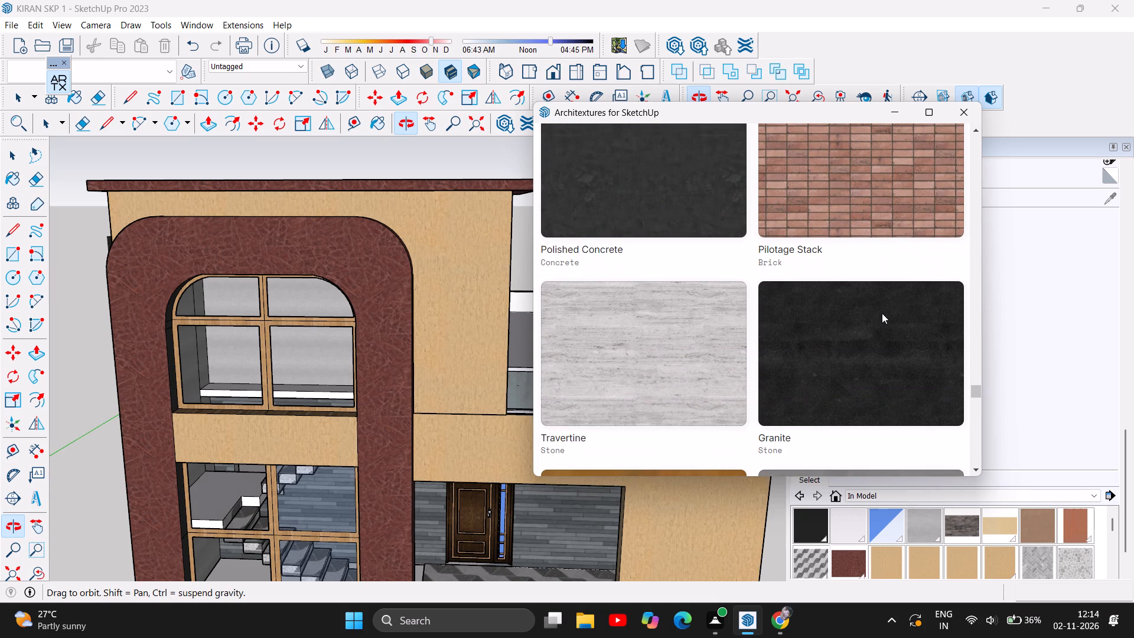
pyautogui.scroll(-3, 757, 372)
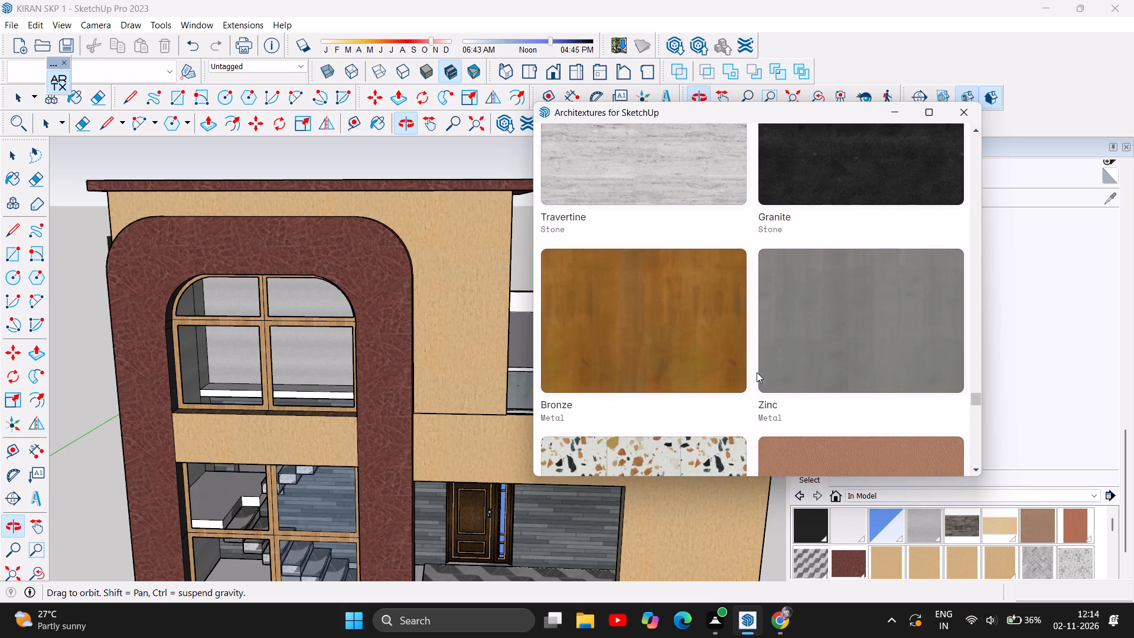
pyautogui.scroll(-2, 757, 372)
pyautogui.scroll(-2, 829, 356)
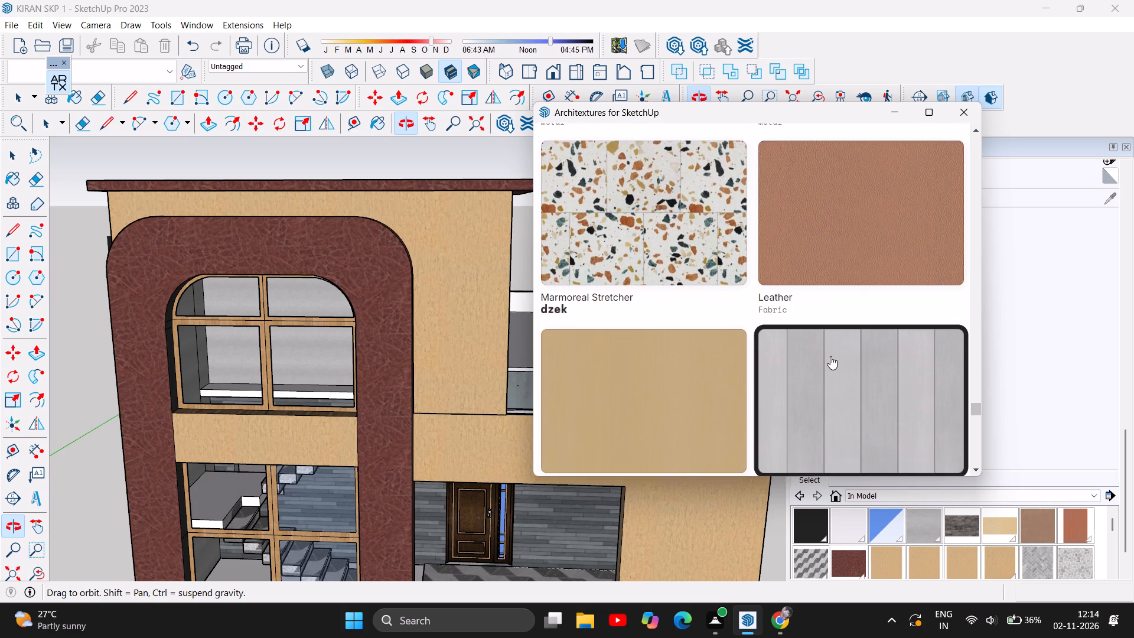
pyautogui.scroll(-3, 832, 356)
pyautogui.scroll(1, 845, 354)
pyautogui.scroll(-1, 845, 354)
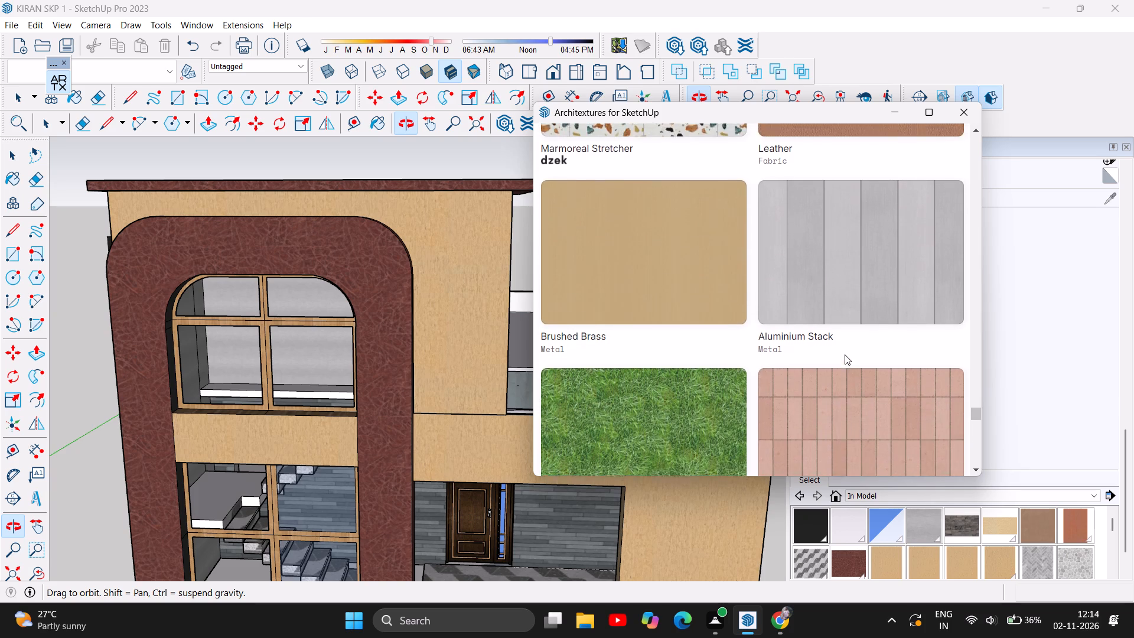
pyautogui.scroll(-4, 845, 354)
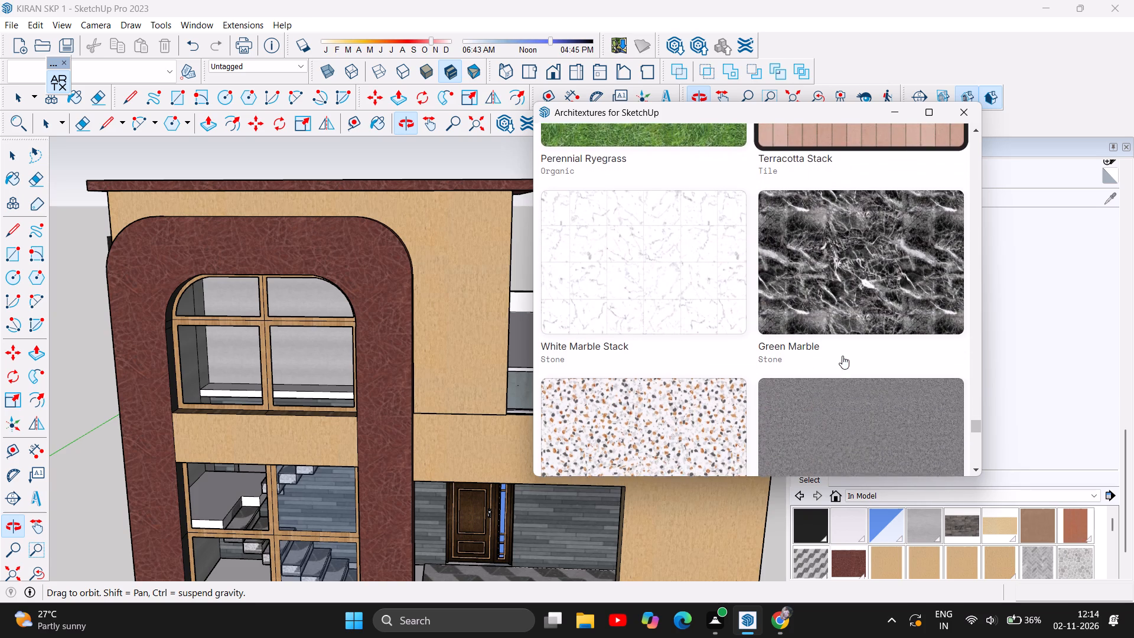
pyautogui.scroll(-4, 841, 357)
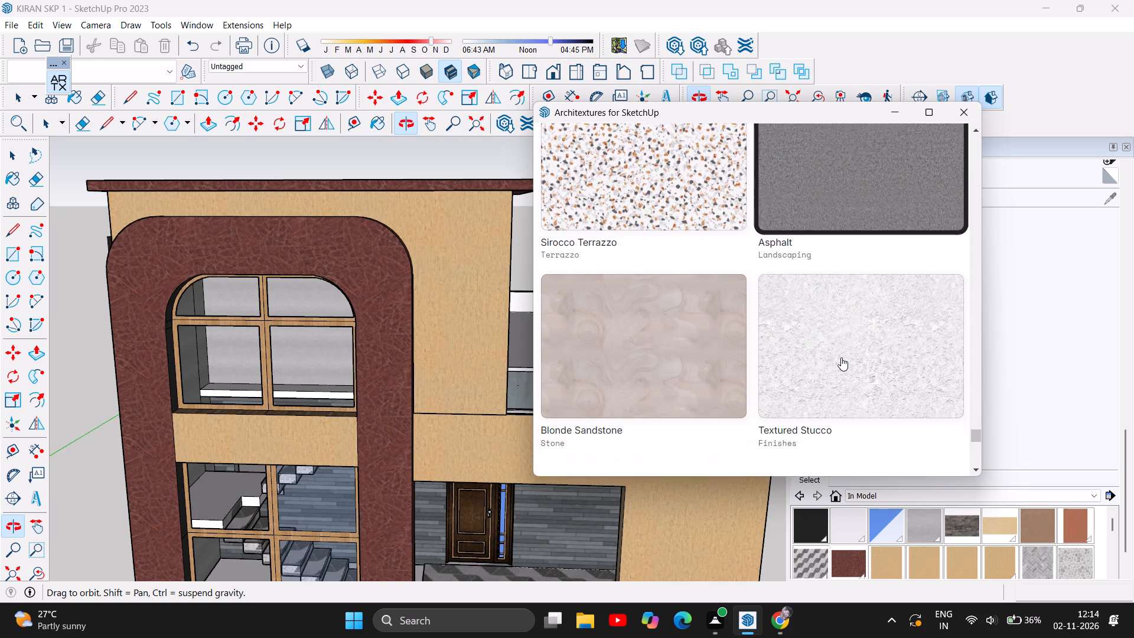
pyautogui.scroll(-1, 841, 357)
pyautogui.scroll(2, 830, 362)
pyautogui.scroll(-1, 811, 324)
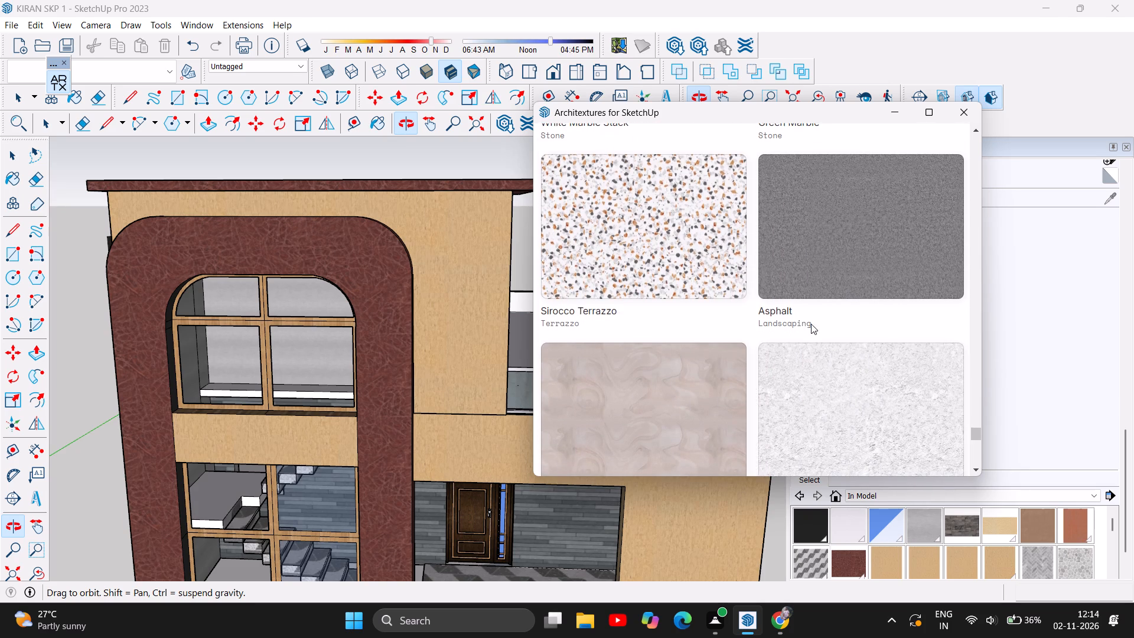
pyautogui.scroll(-1, 811, 324)
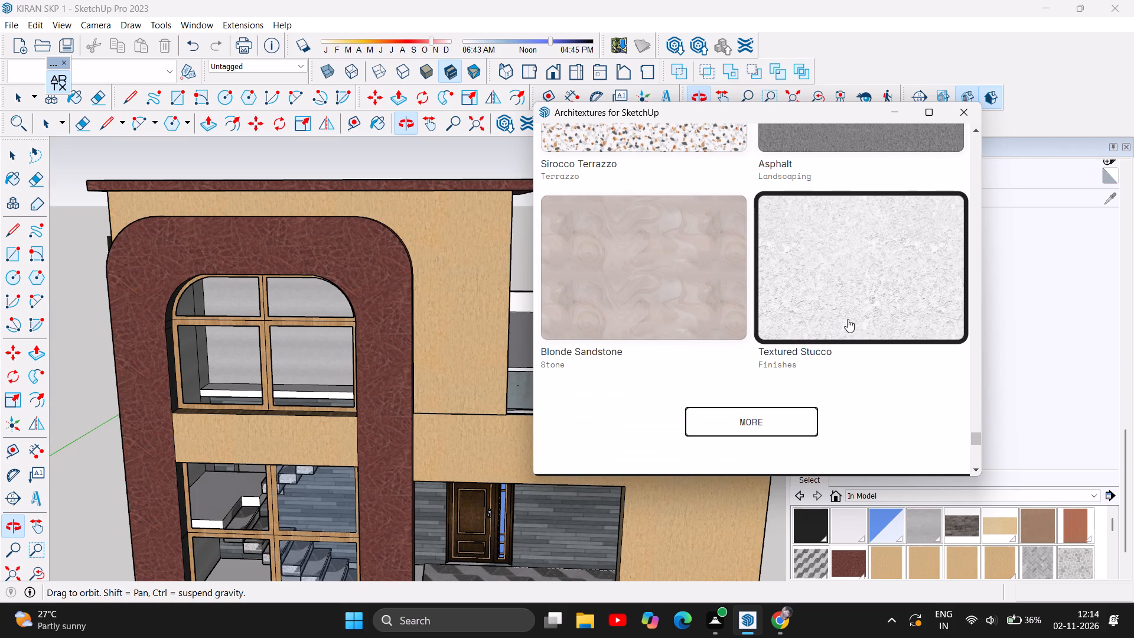
# Open the white Textured Stucco finish, review its description and related textures, import it into the model, and return to the library.
pyautogui.click(848, 319)
pyautogui.scroll(-2, 828, 428)
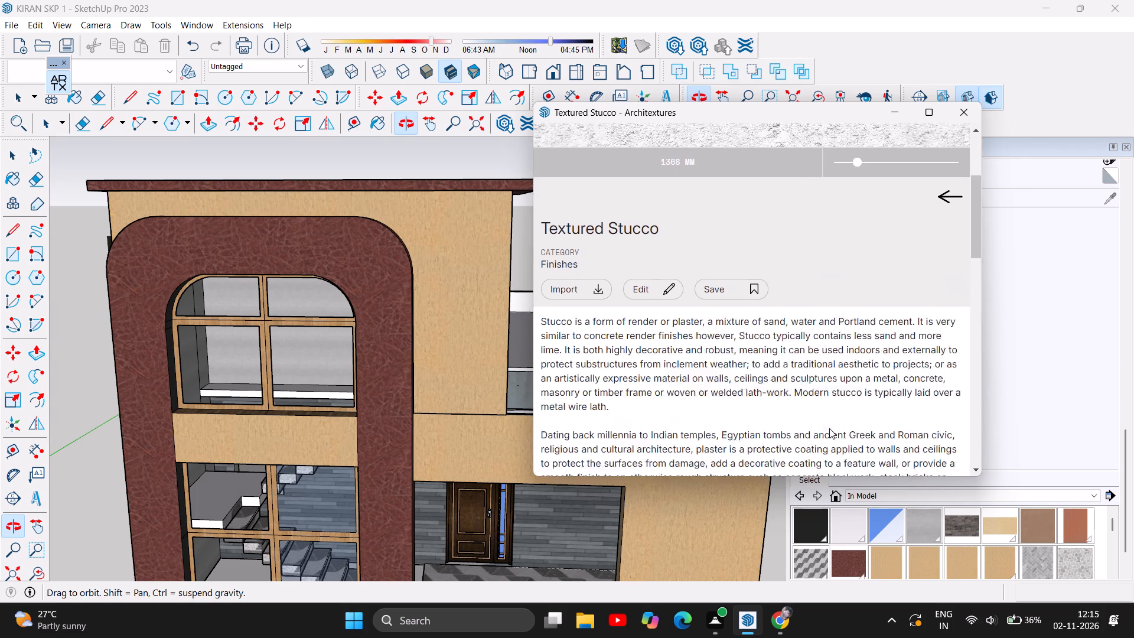
pyautogui.scroll(-9, 829, 428)
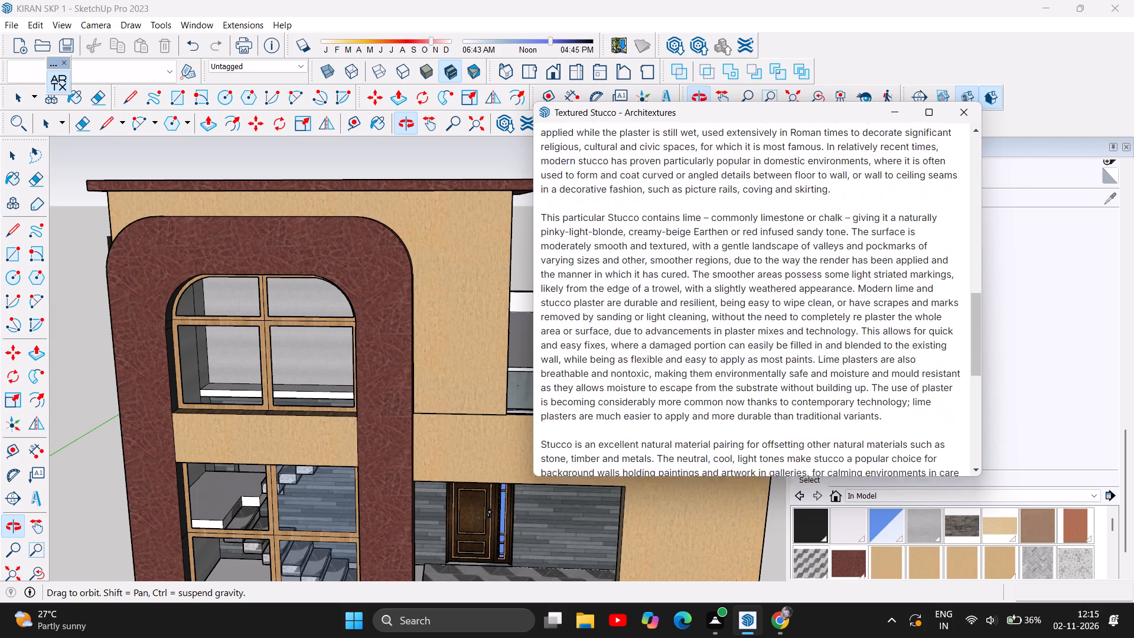
pyautogui.scroll(-4, 837, 420)
pyautogui.scroll(2, 695, 334)
pyautogui.scroll(-1, 695, 334)
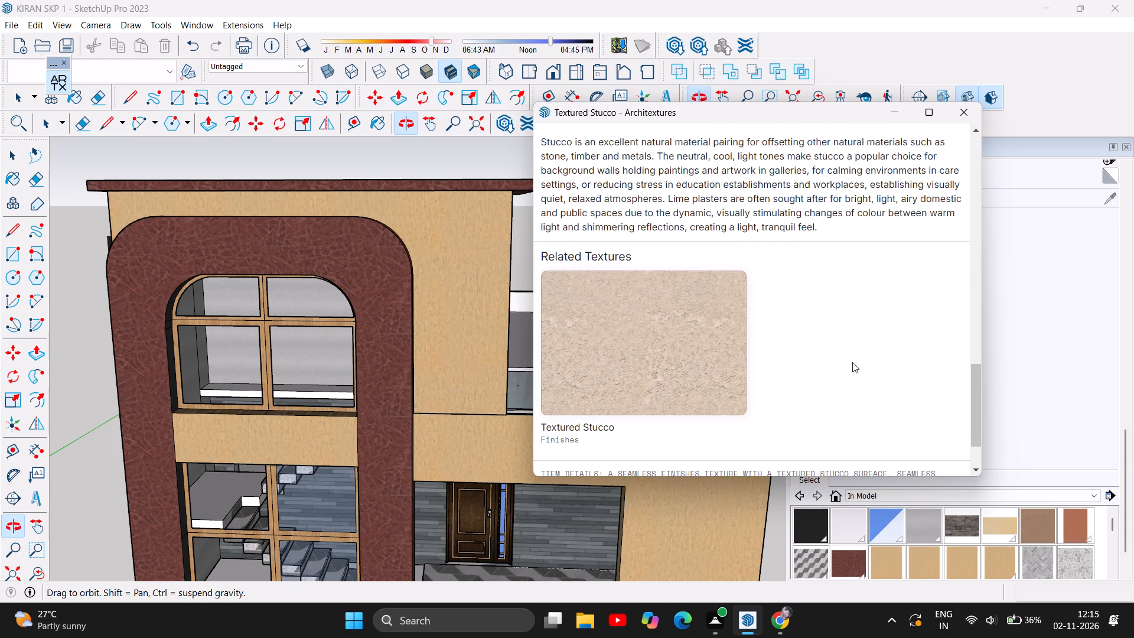
pyautogui.scroll(2, 717, 324)
pyautogui.scroll(3, 810, 320)
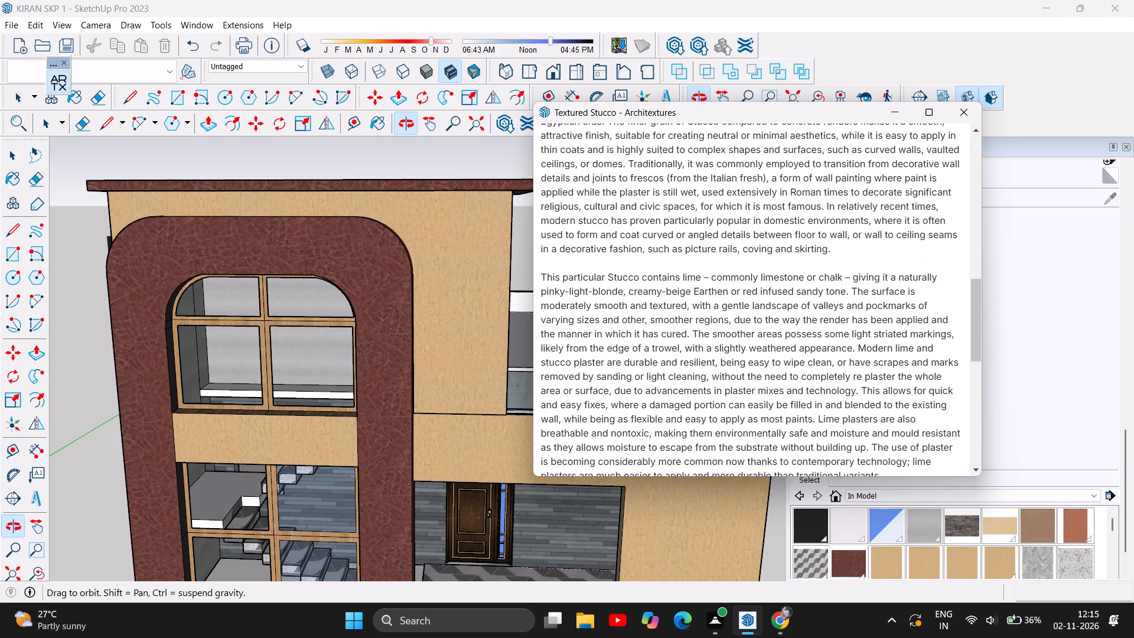
pyautogui.scroll(8, 859, 295)
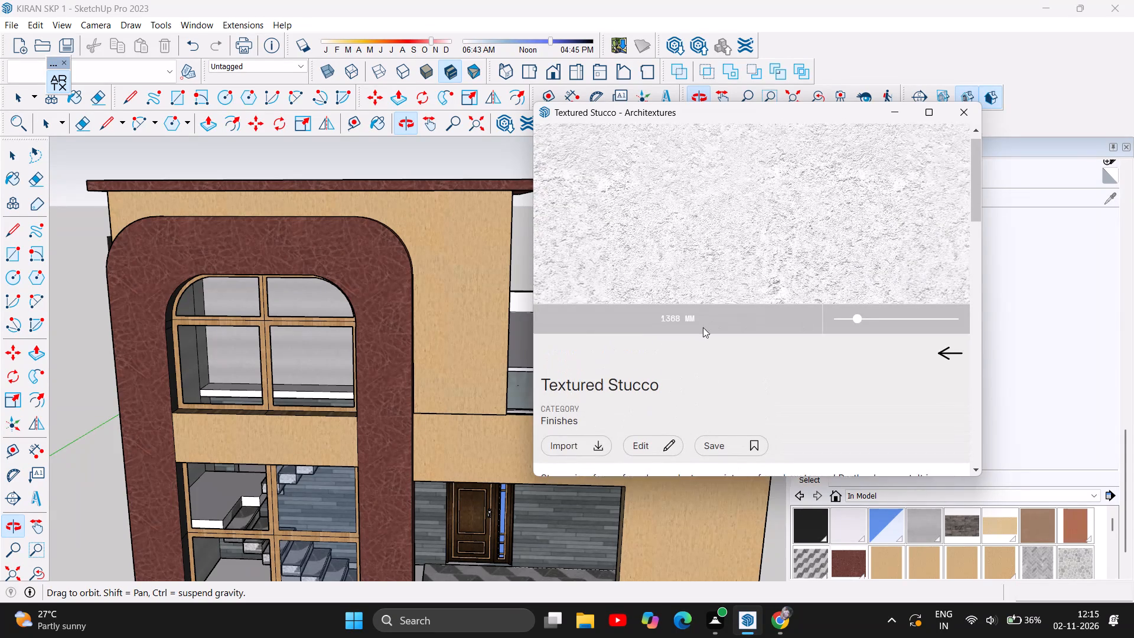
pyautogui.click(591, 442)
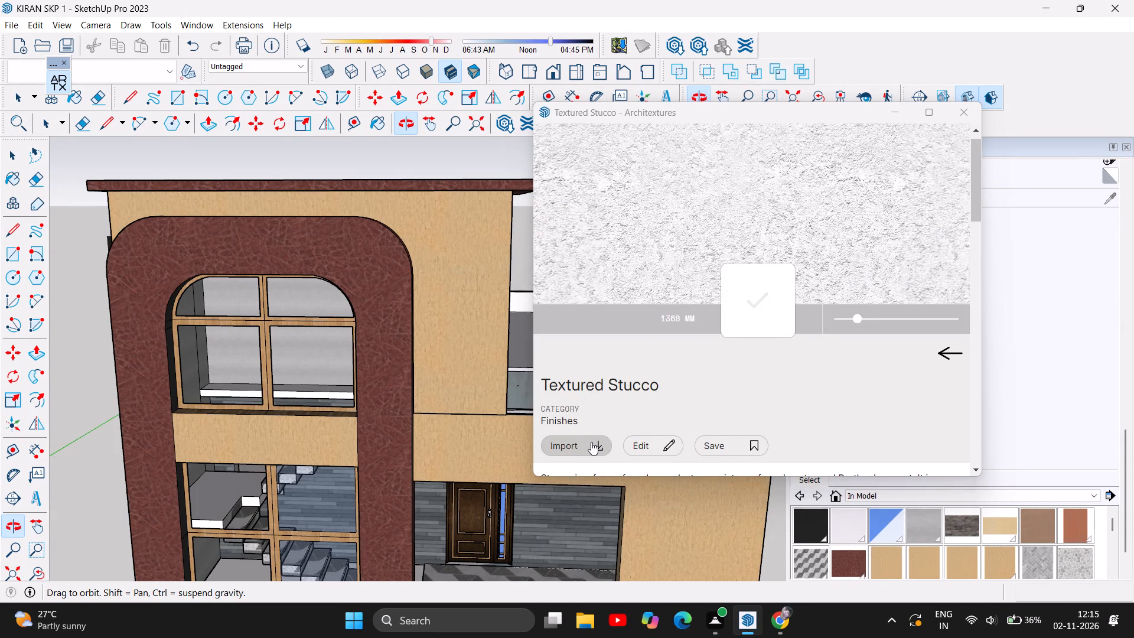
pyautogui.click(945, 348)
# Paint the wall band between the upper and lower windows inside the arched frame with the imported Textured Stucco material.
pyautogui.scroll(-4, 1068, 533)
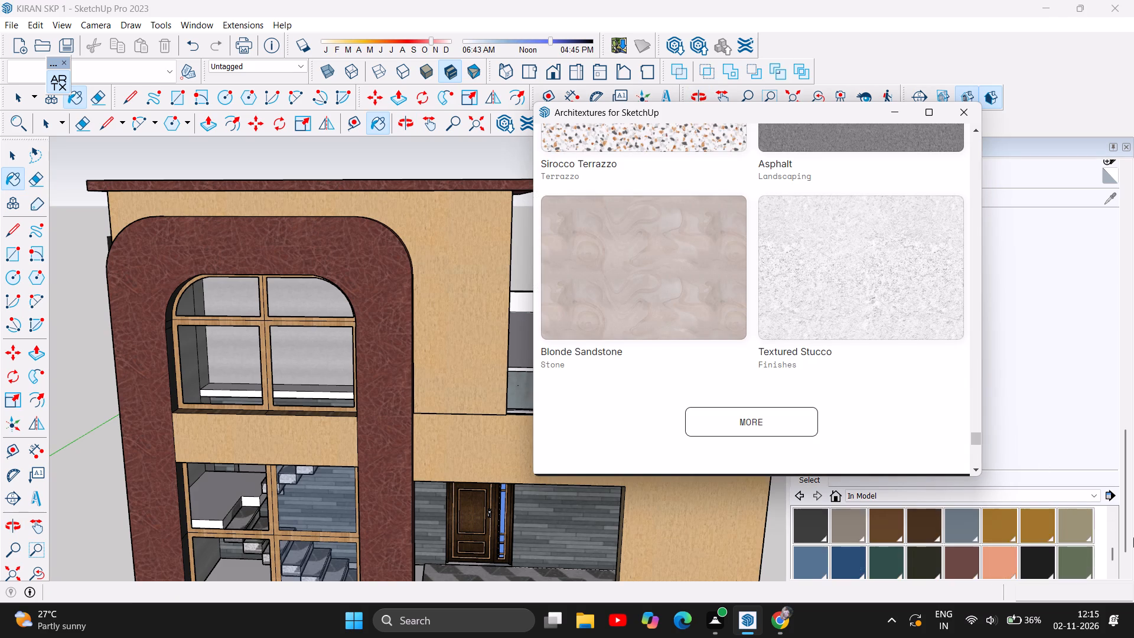
pyautogui.moveTo(1128, 542); pyautogui.dragTo(1129, 574)
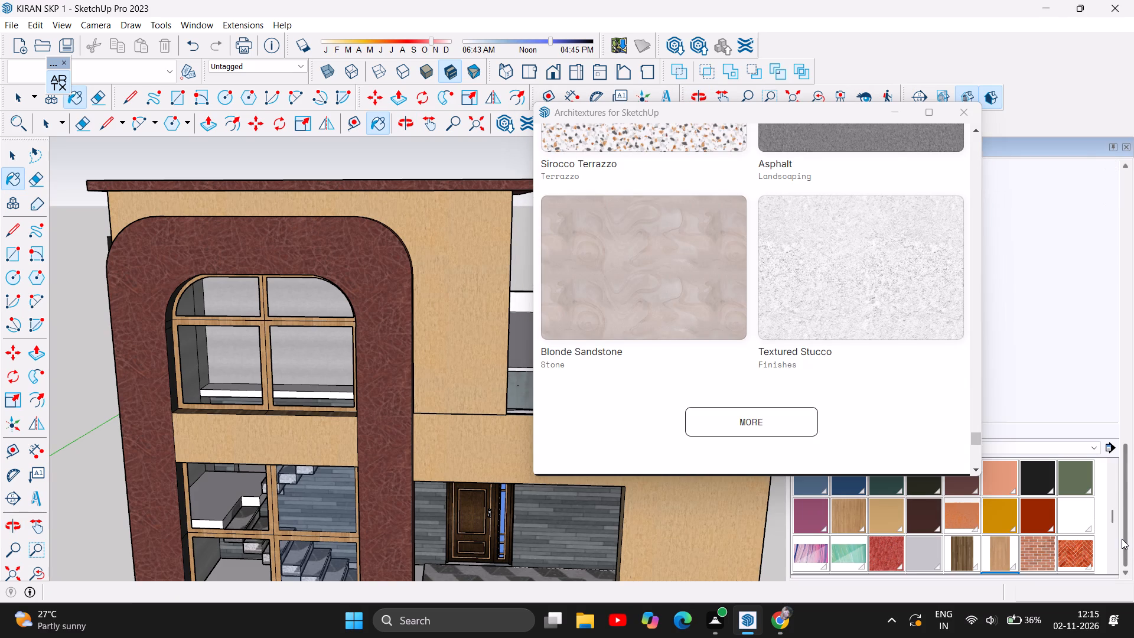
pyautogui.moveTo(1123, 539); pyautogui.dragTo(1123, 577)
pyautogui.scroll(-2, 1089, 539)
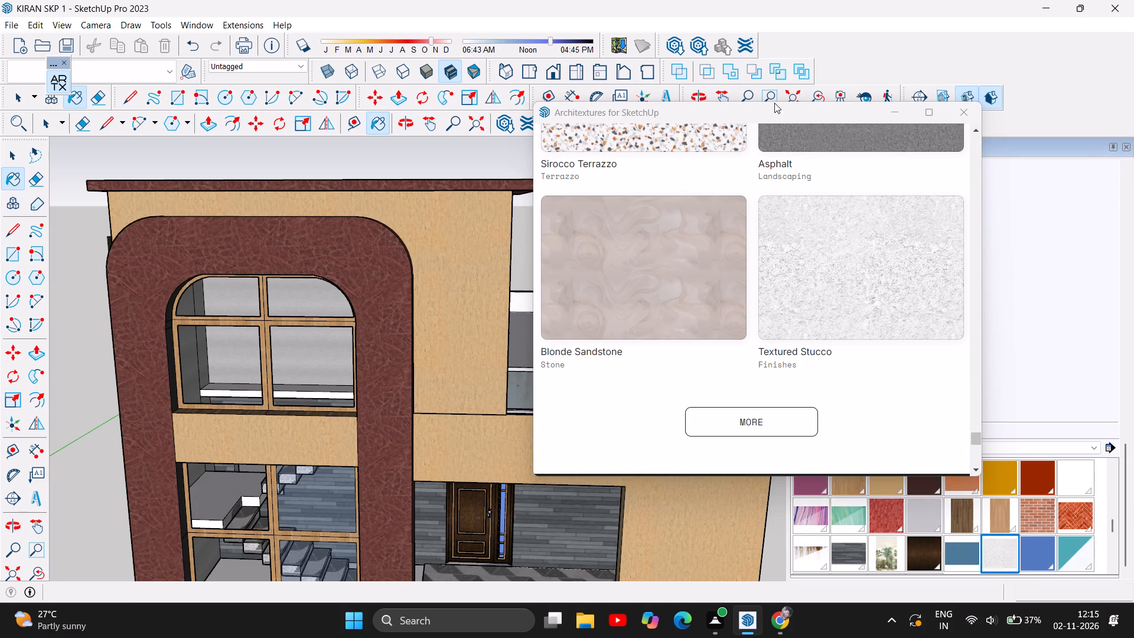
pyautogui.scroll(-1, 1043, 512)
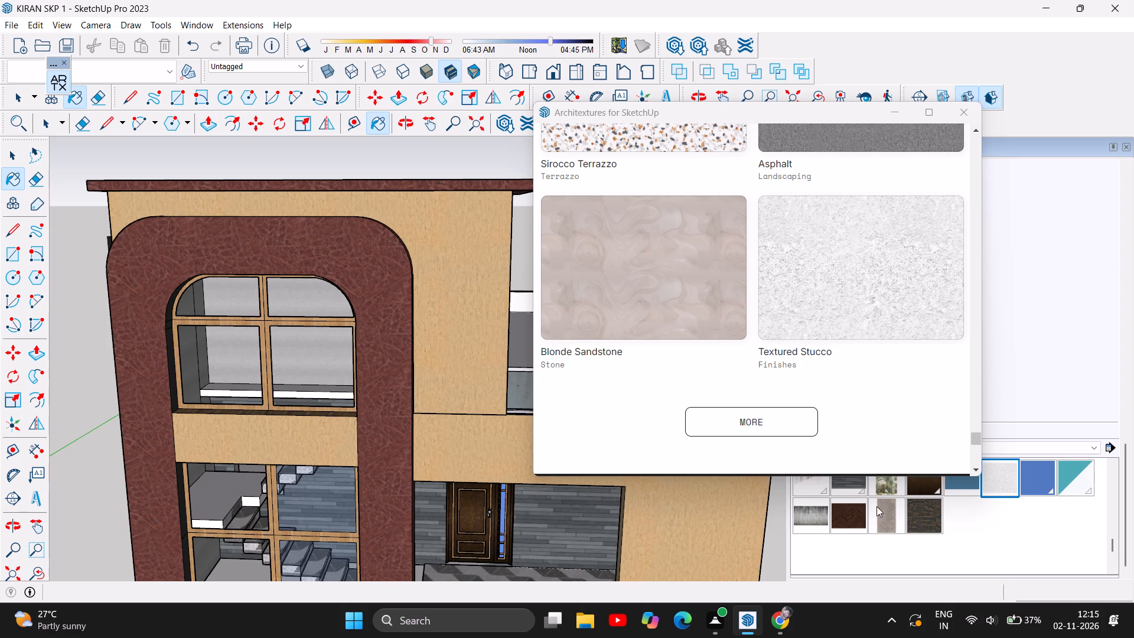
pyautogui.click(1009, 478)
pyautogui.click(298, 424)
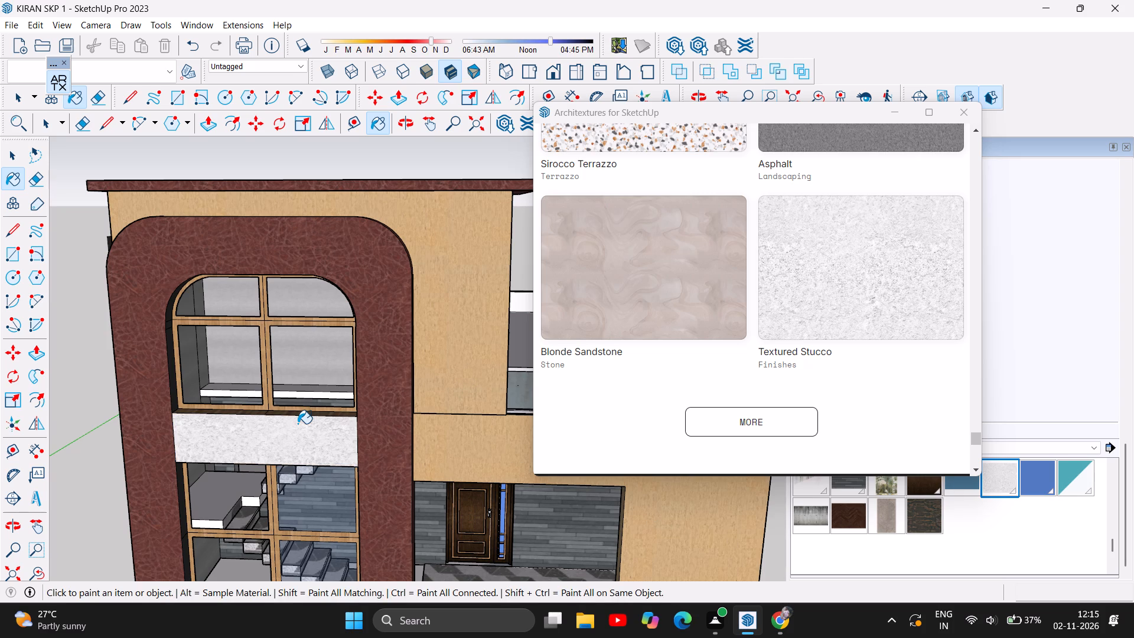
# Paint the front edge of the upper roof slab with the Textured Stucco material.
pyautogui.scroll(-4, 378, 197)
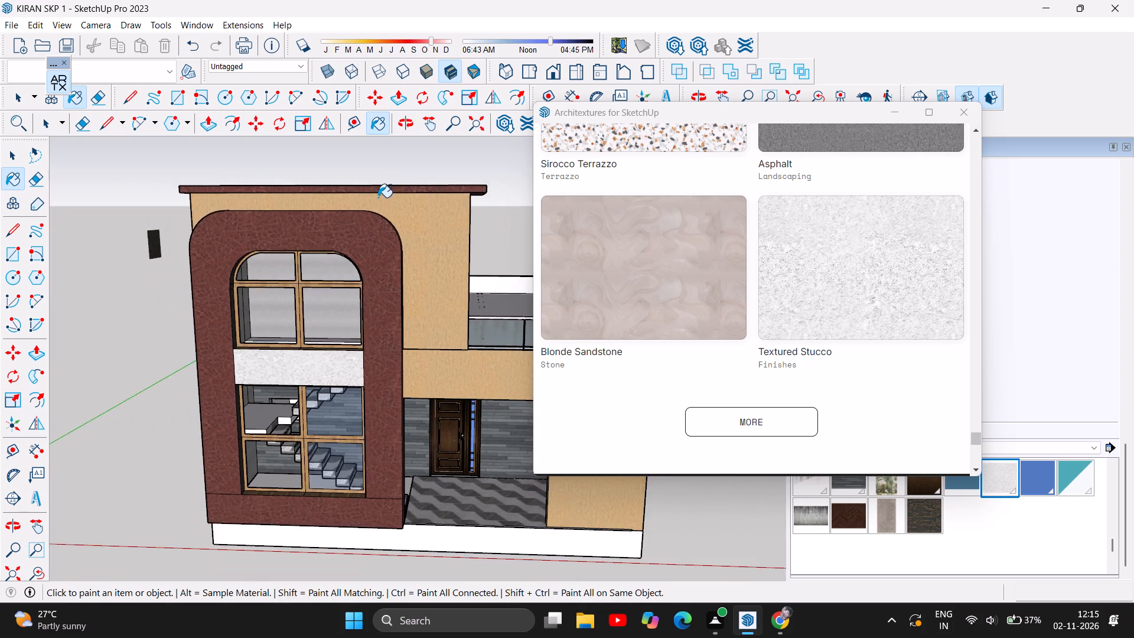
pyautogui.scroll(-3, 378, 197)
pyautogui.scroll(-1, 431, 353)
pyautogui.scroll(1, 436, 352)
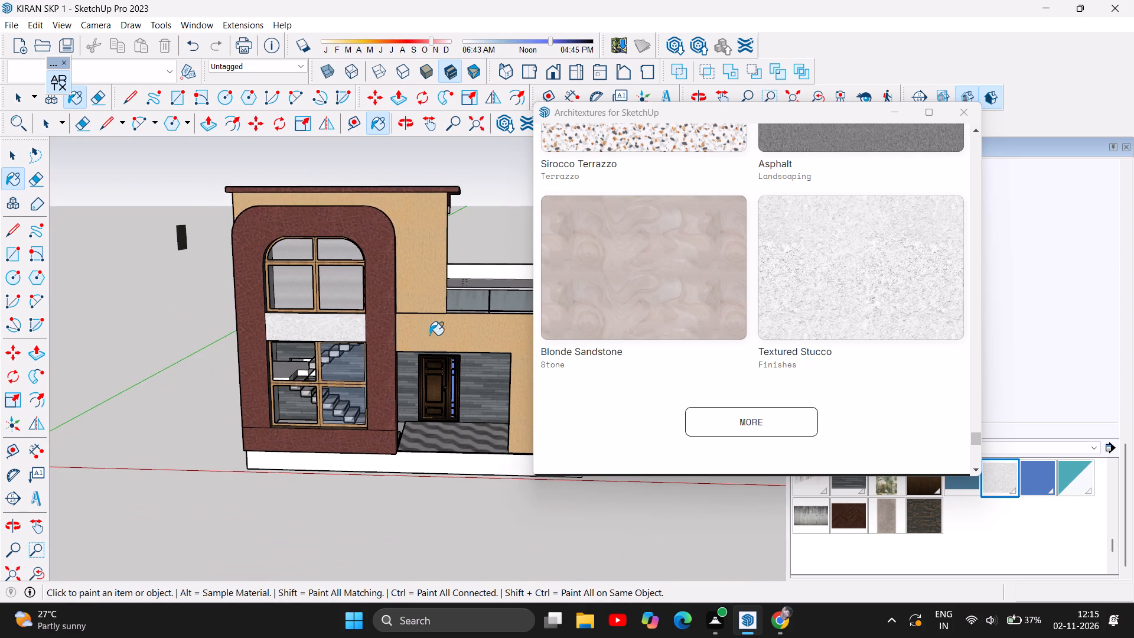
pyautogui.scroll(6, 294, 165)
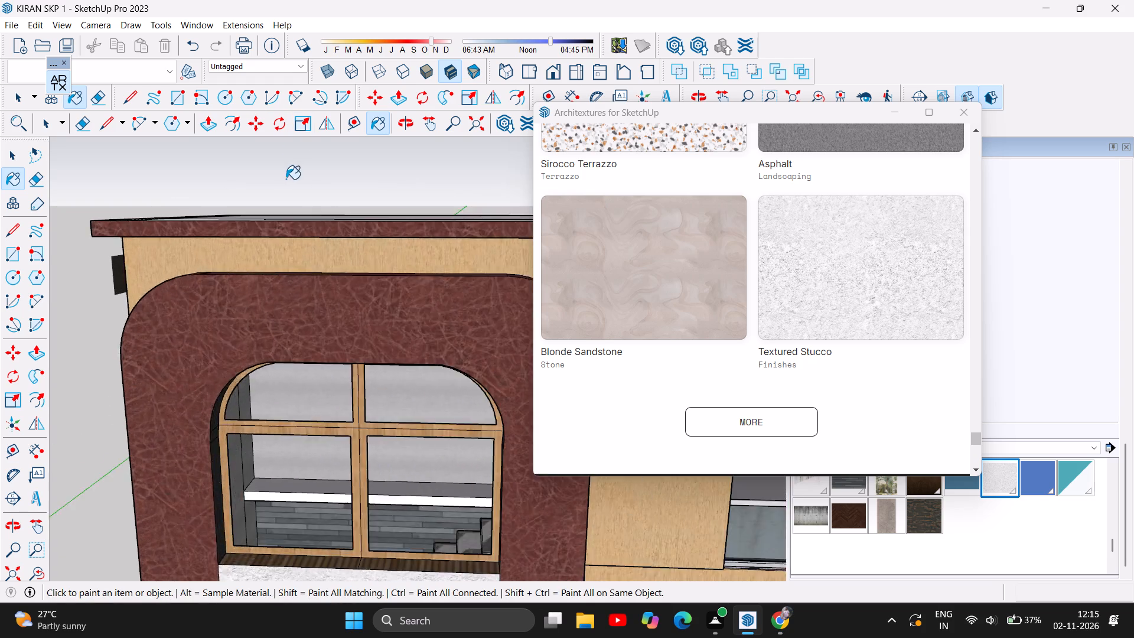
pyautogui.scroll(2, 286, 179)
pyautogui.click(262, 244)
# Paint the arched frame's outer side face and its curved corner beside the entrance with the Textured Stucco material.
pyautogui.scroll(-3, 327, 204)
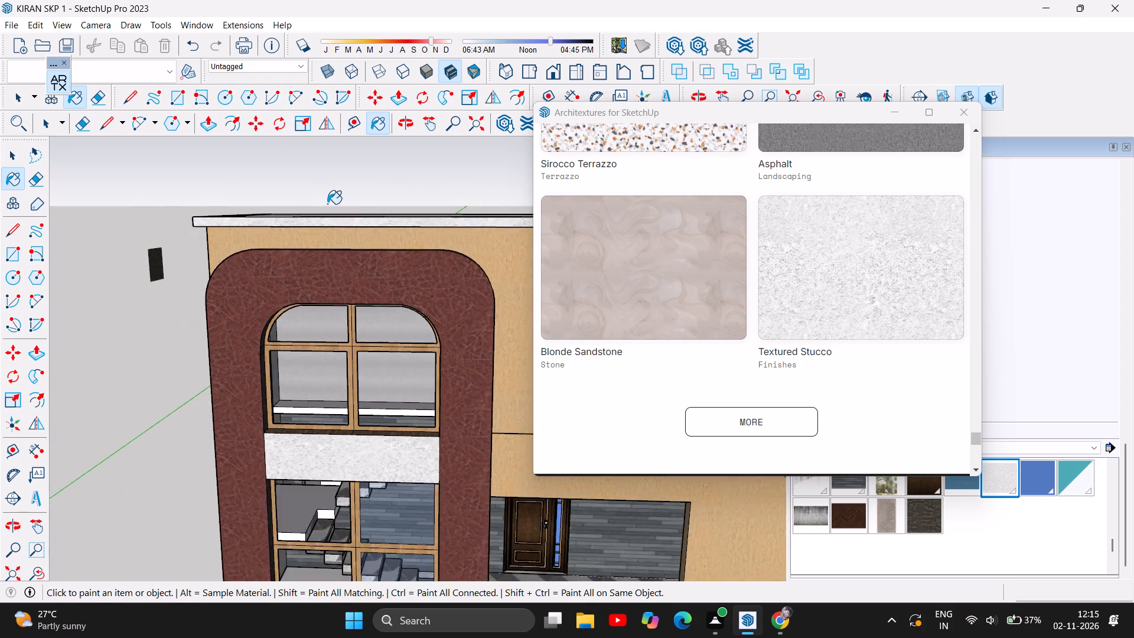
pyautogui.scroll(-2, 327, 204)
pyautogui.scroll(-5, 106, 235)
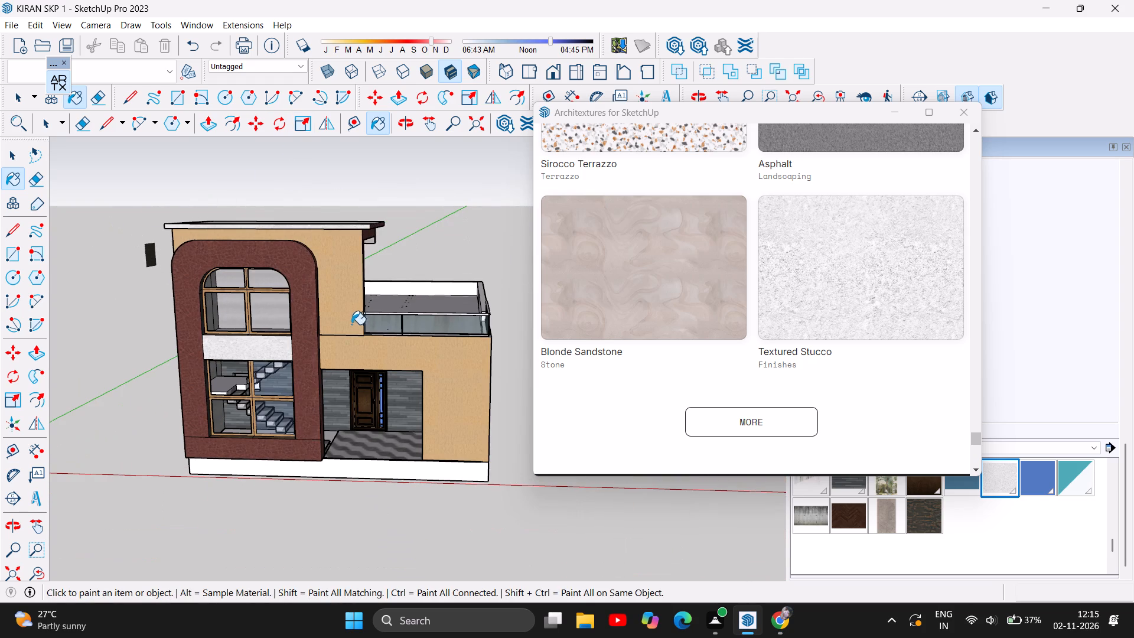
pyautogui.scroll(2, 448, 282)
pyautogui.scroll(1, 435, 221)
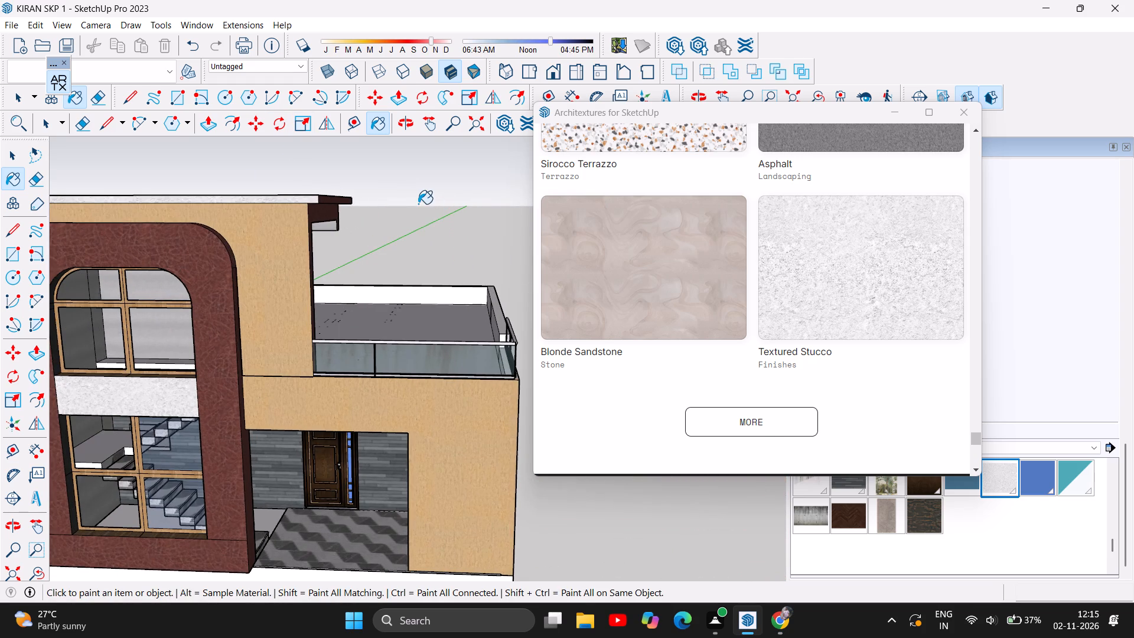
pyautogui.scroll(3, 417, 204)
pyautogui.scroll(-2, 436, 163)
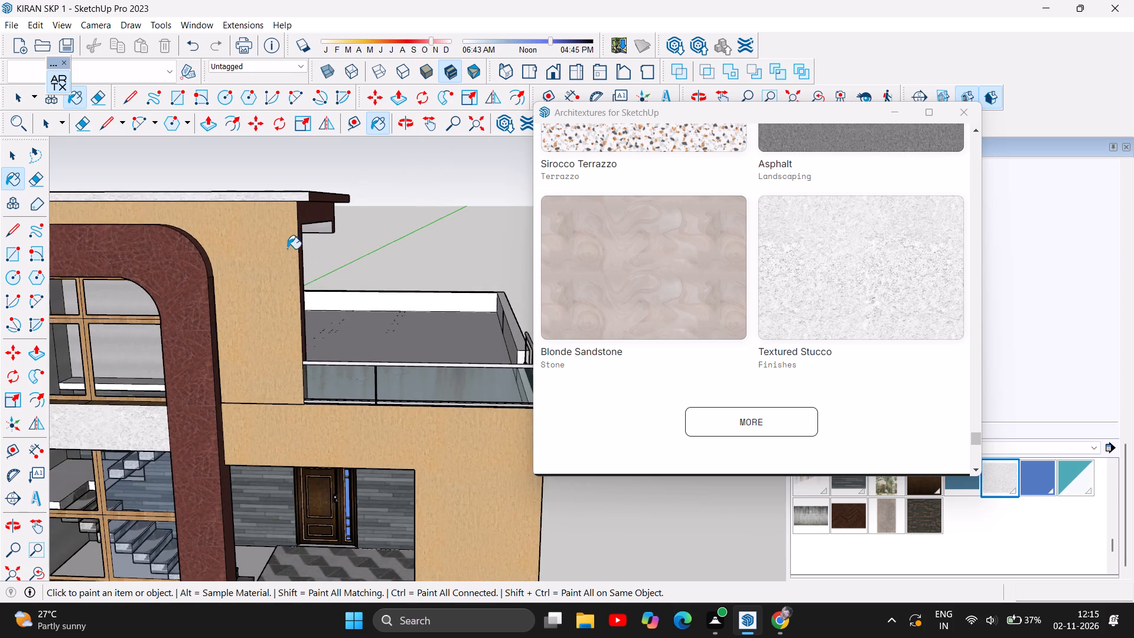
pyautogui.scroll(7, 245, 327)
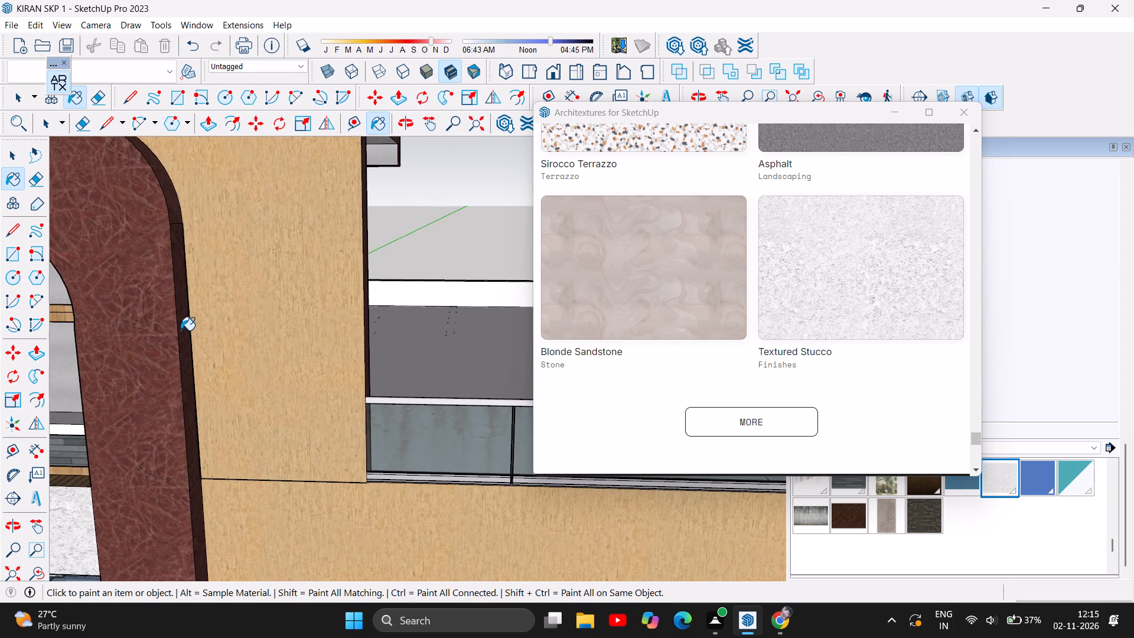
pyautogui.click(189, 327)
pyautogui.click(187, 325)
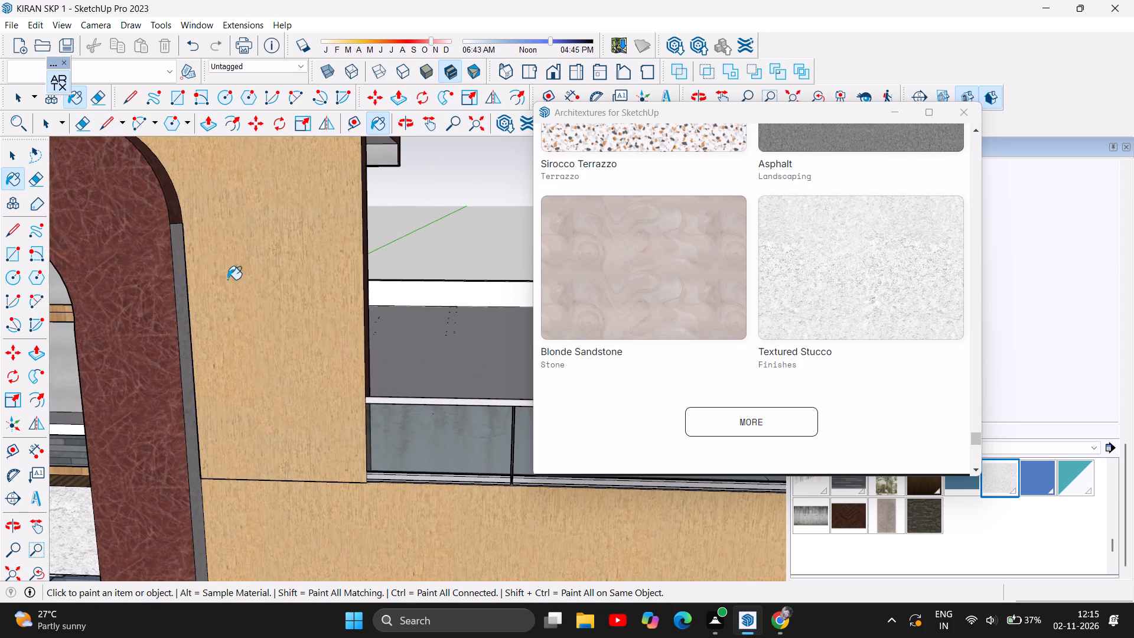
pyautogui.click(162, 181)
# Paint the arched frame's other outer side, beside the house's grey side wall, including its base segment and curved corner, with Textured Stucco.
pyautogui.scroll(-2, 340, 216)
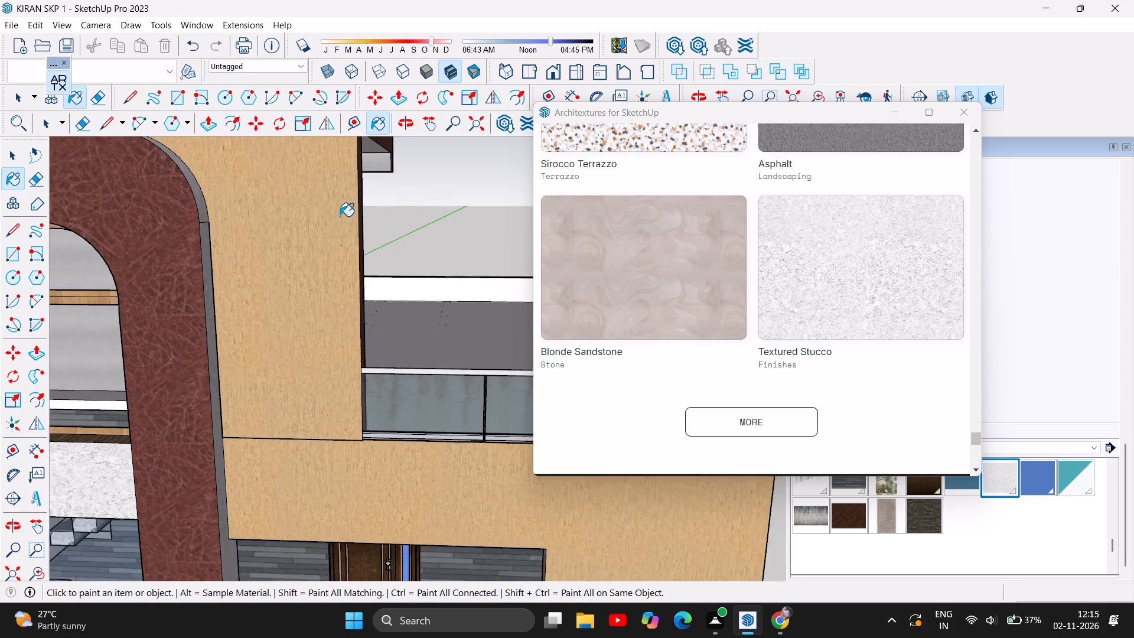
pyautogui.scroll(-9, 340, 216)
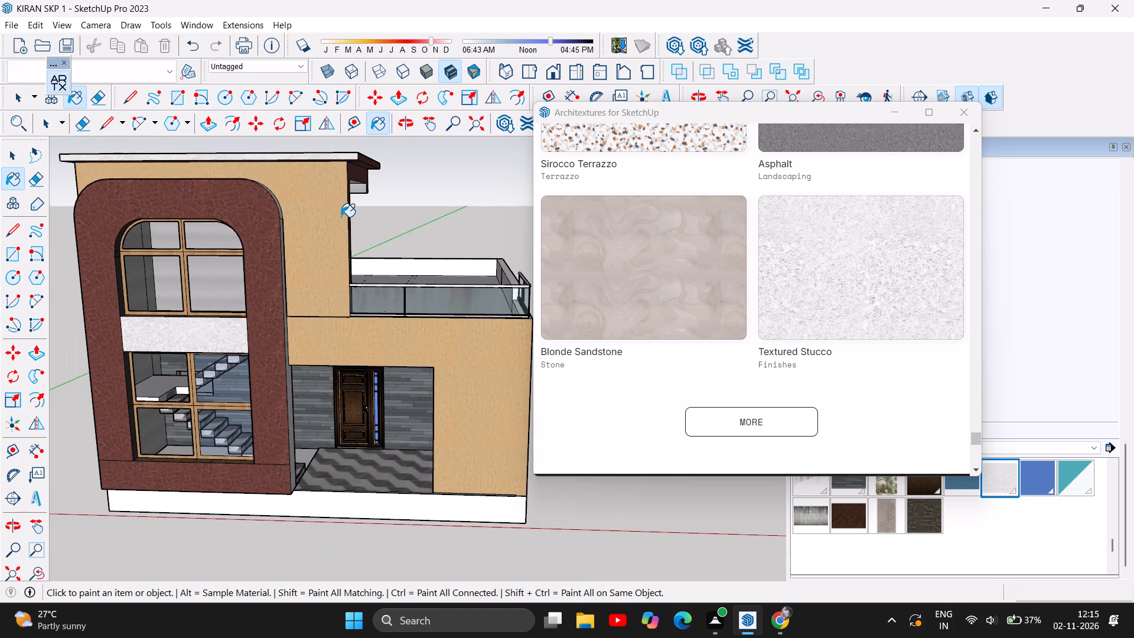
pyautogui.click(406, 122)
pyautogui.moveTo(147, 292); pyautogui.dragTo(285, 285)
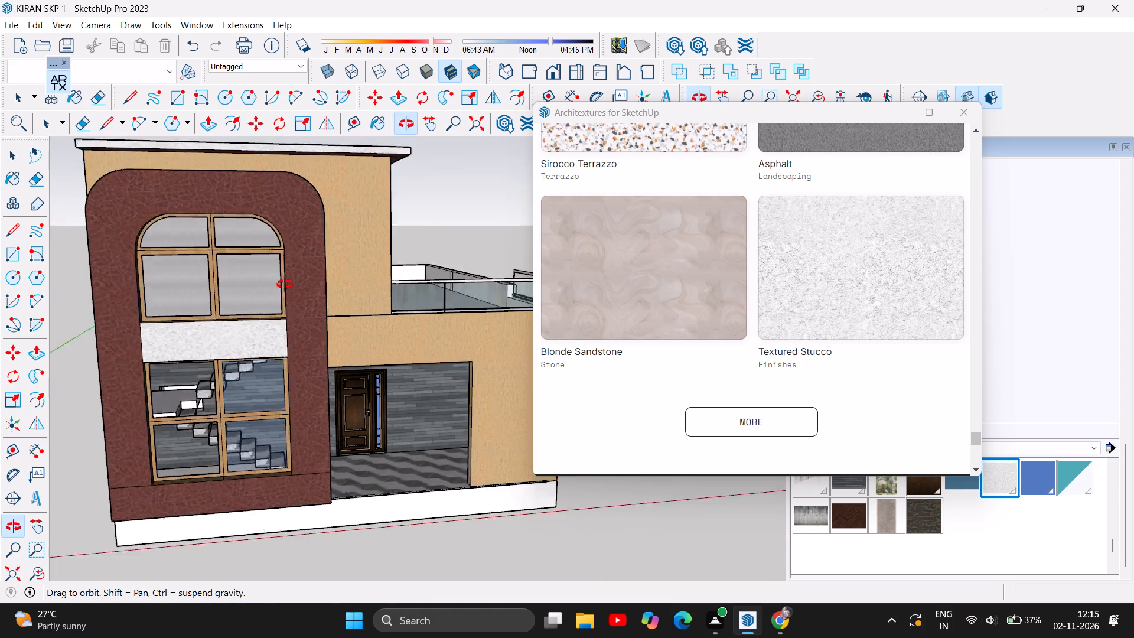
pyautogui.moveTo(285, 285); pyautogui.dragTo(449, 275)
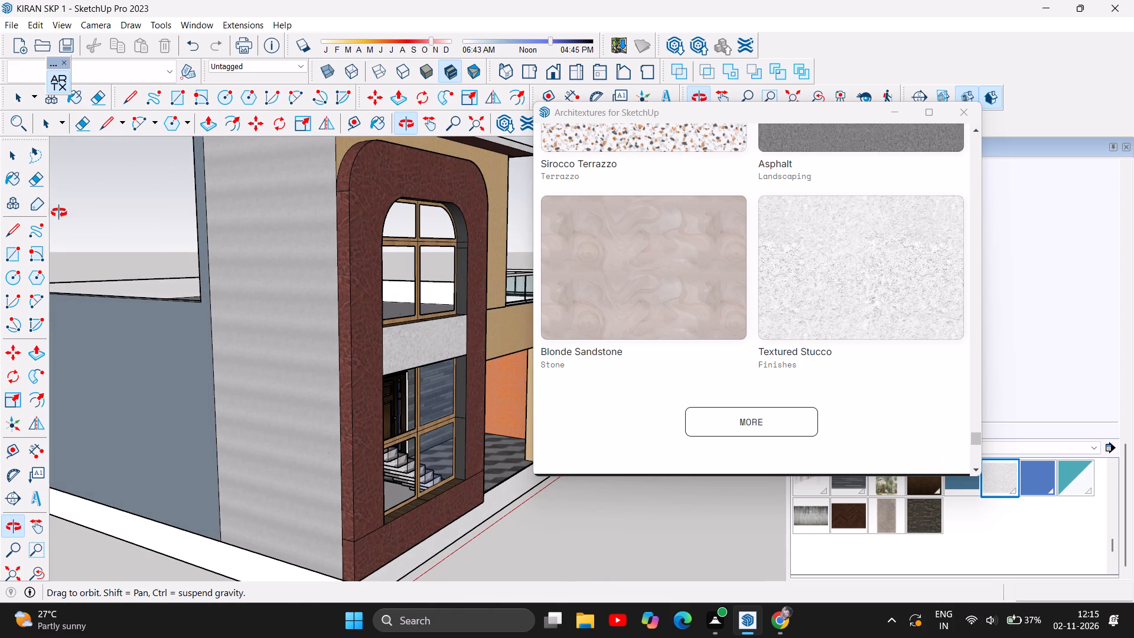
pyautogui.click(13, 174)
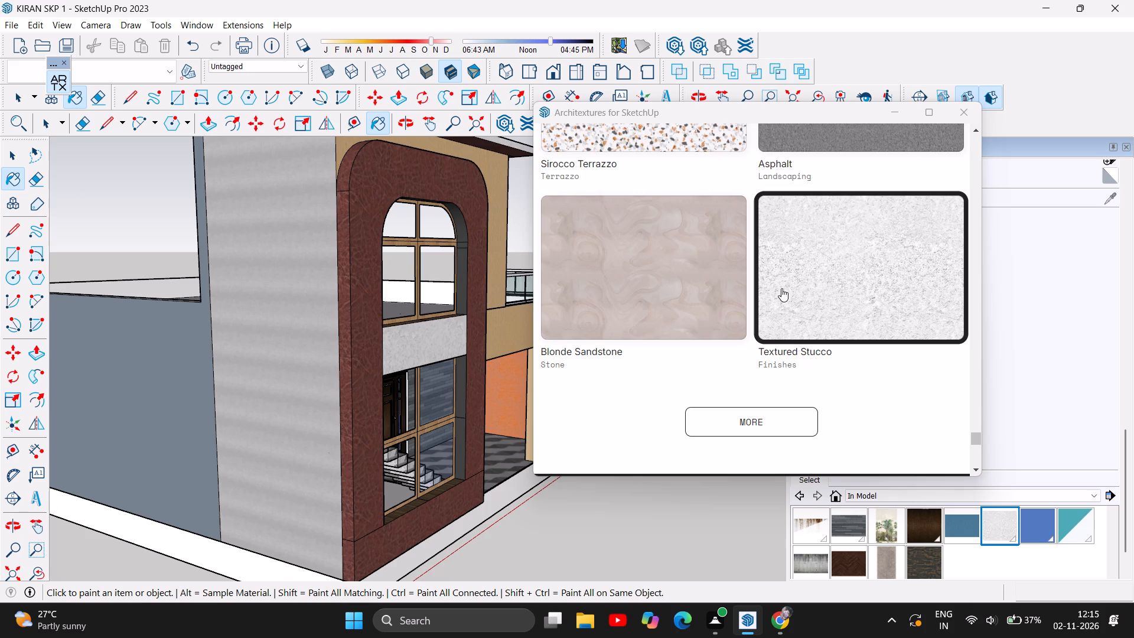
pyautogui.click(1005, 538)
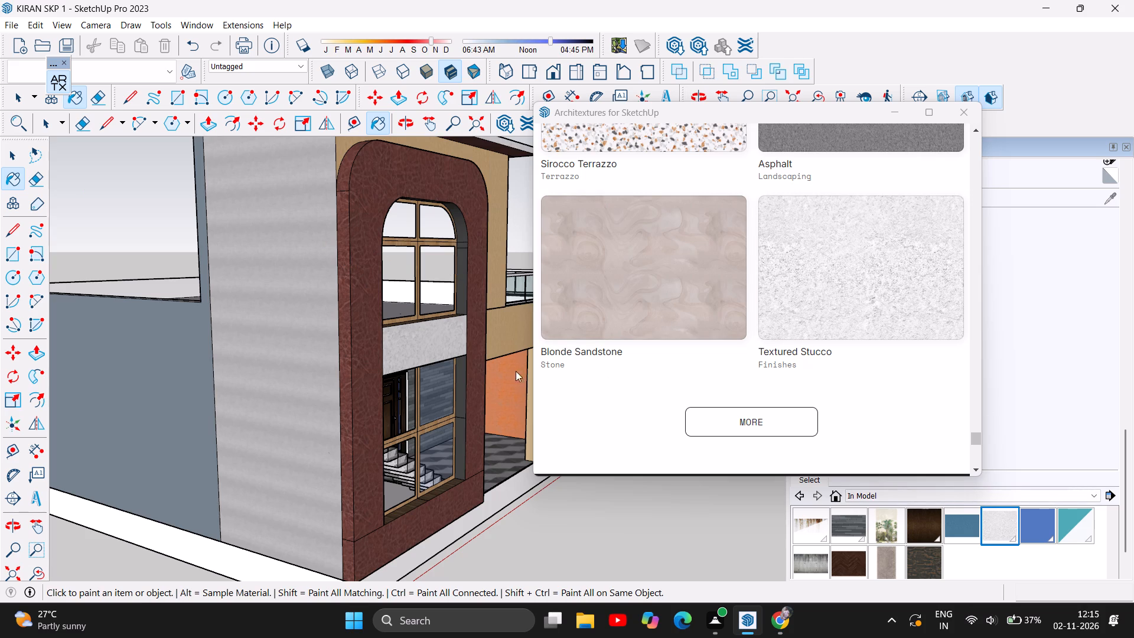
pyautogui.click(346, 388)
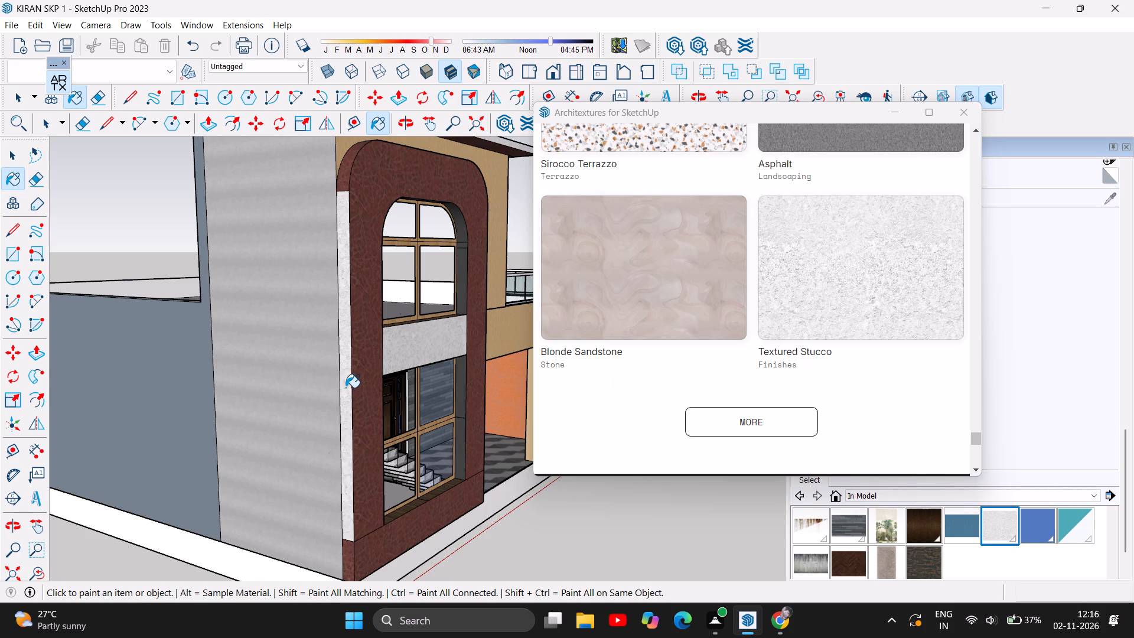
pyautogui.click(348, 561)
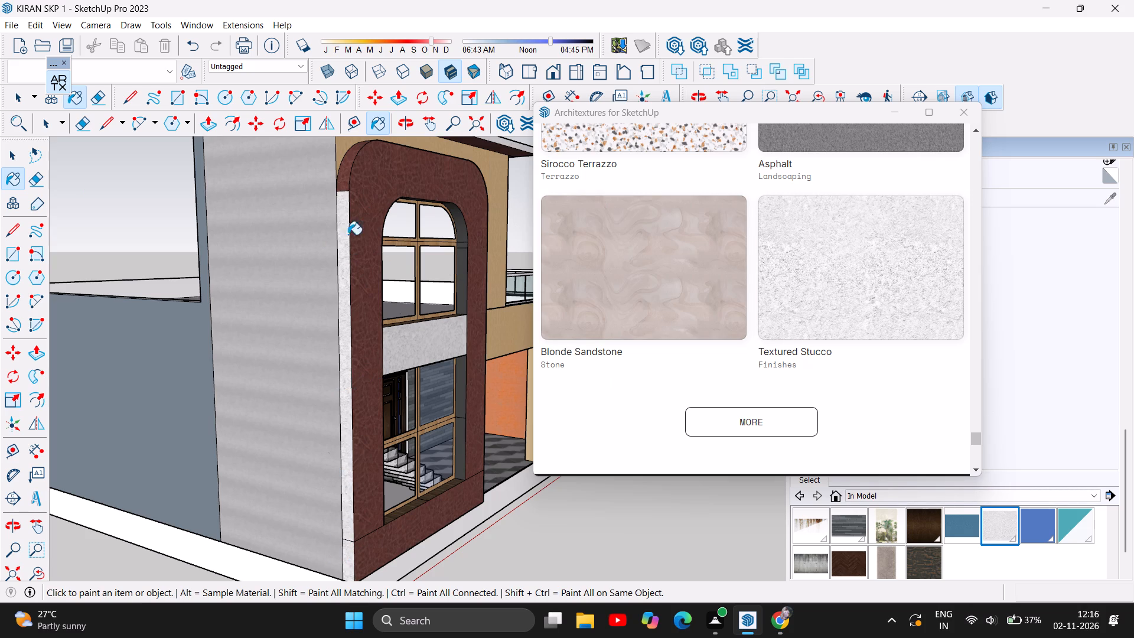
pyautogui.click(344, 166)
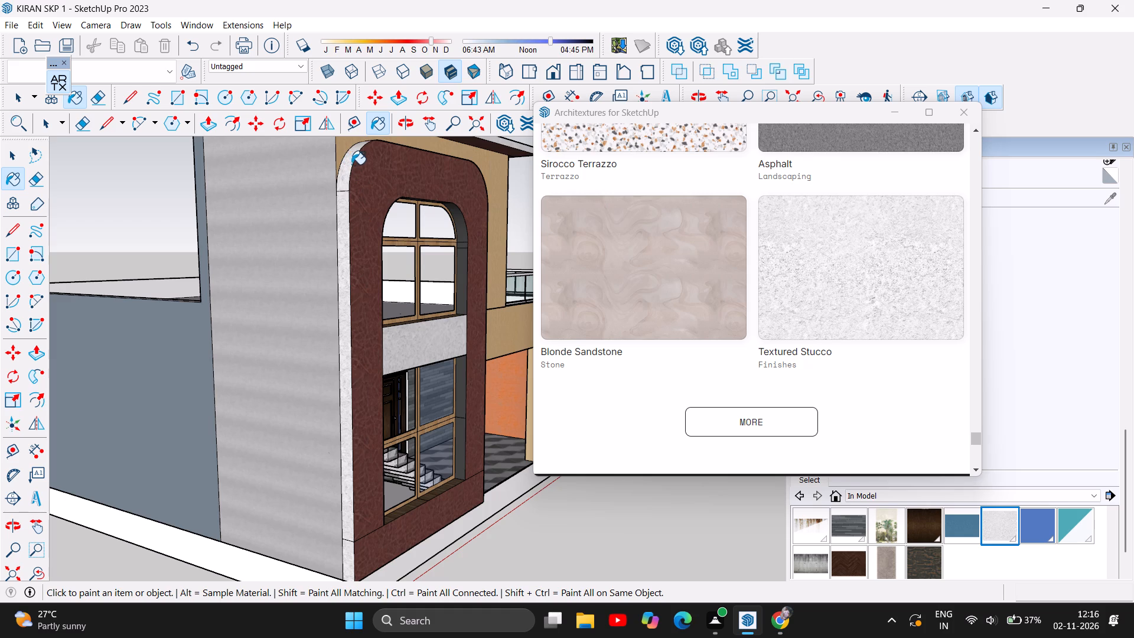
# Paint the arched frame's long top face, below the roof slab, with the Textured Stucco material.
pyautogui.click(413, 116)
pyautogui.moveTo(366, 182); pyautogui.dragTo(350, 249)
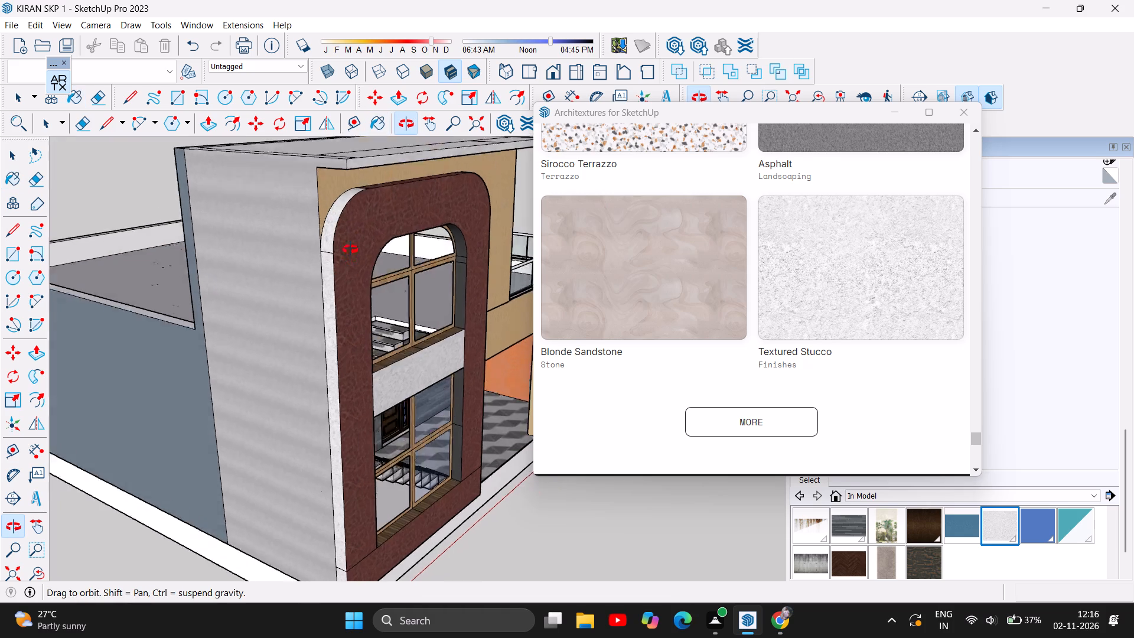
pyautogui.moveTo(350, 249); pyautogui.dragTo(327, 320)
pyautogui.scroll(5, 460, 256)
pyautogui.scroll(1, 461, 208)
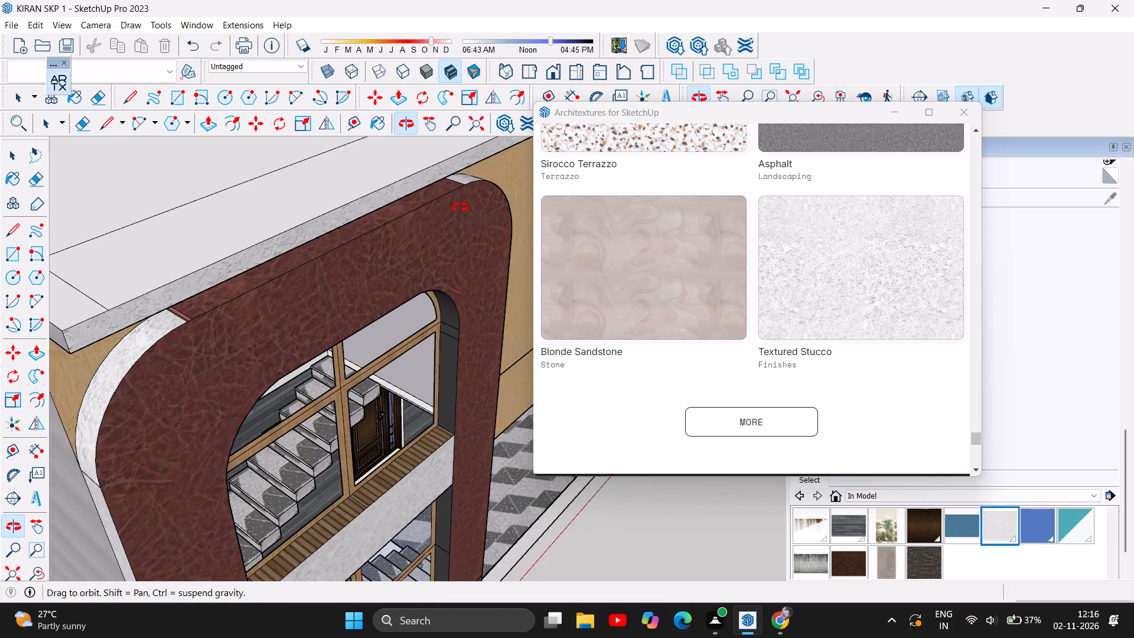
pyautogui.scroll(1, 460, 207)
pyautogui.moveTo(444, 239); pyautogui.dragTo(434, 222)
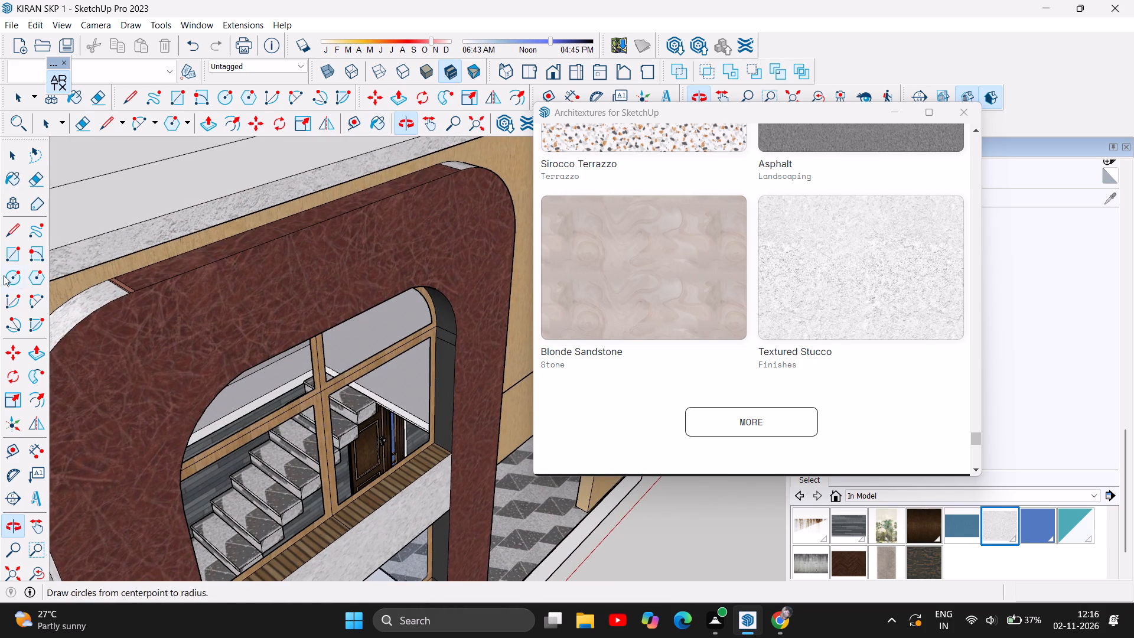
pyautogui.click(1, 181)
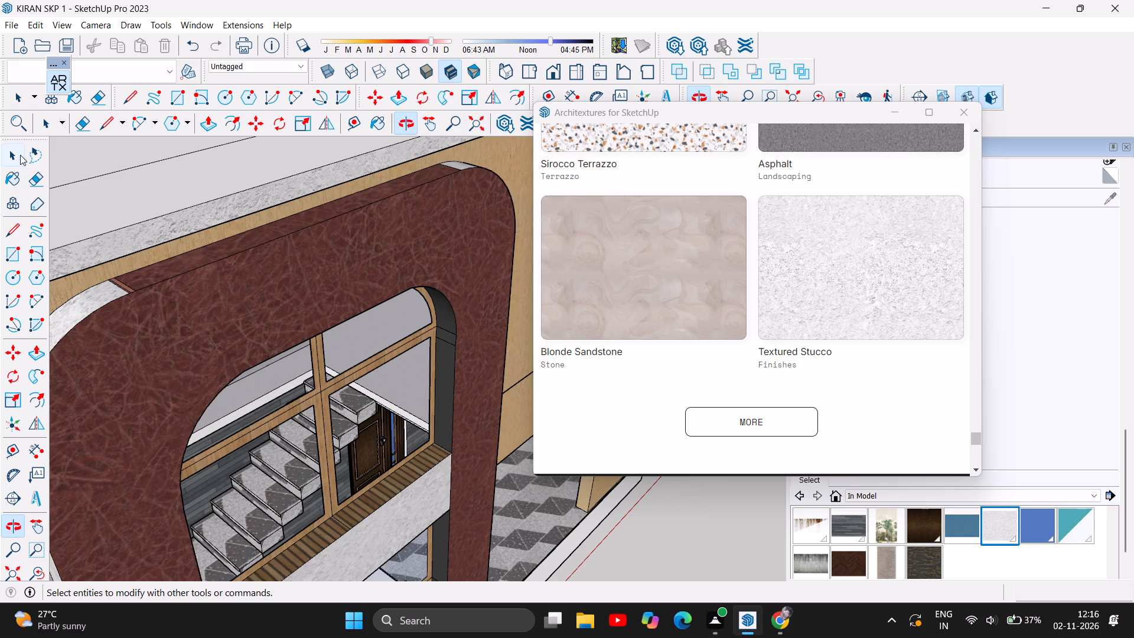
pyautogui.click(18, 171)
pyautogui.click(204, 259)
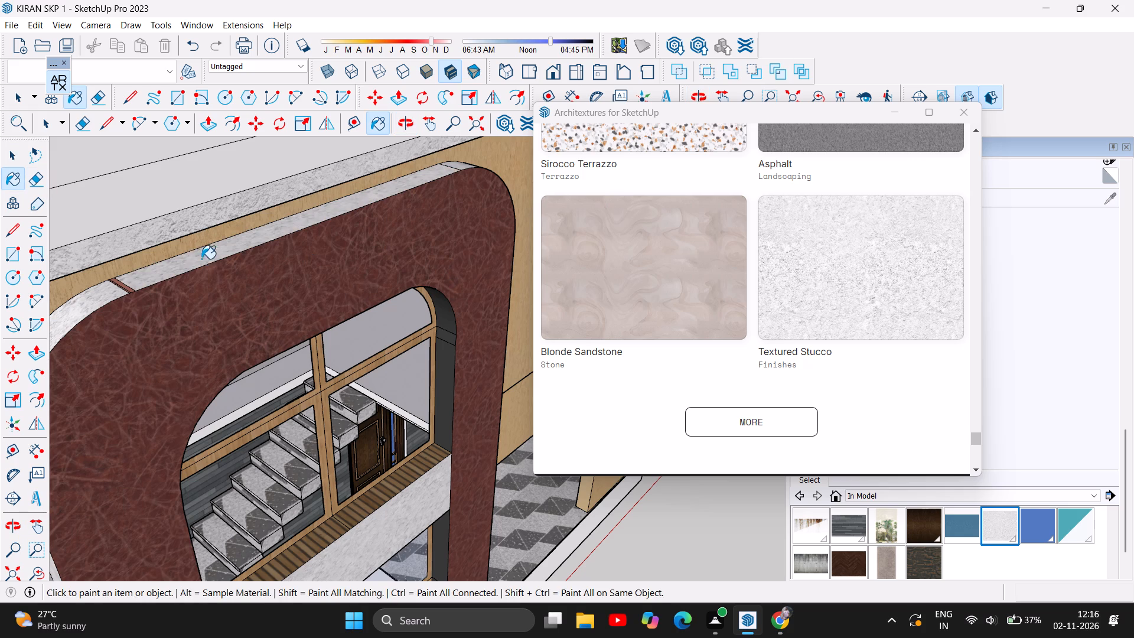
# Paint the narrow leftover strip between the arched frame's top face and its curved corner with Textured Stucco.
pyautogui.click(120, 287)
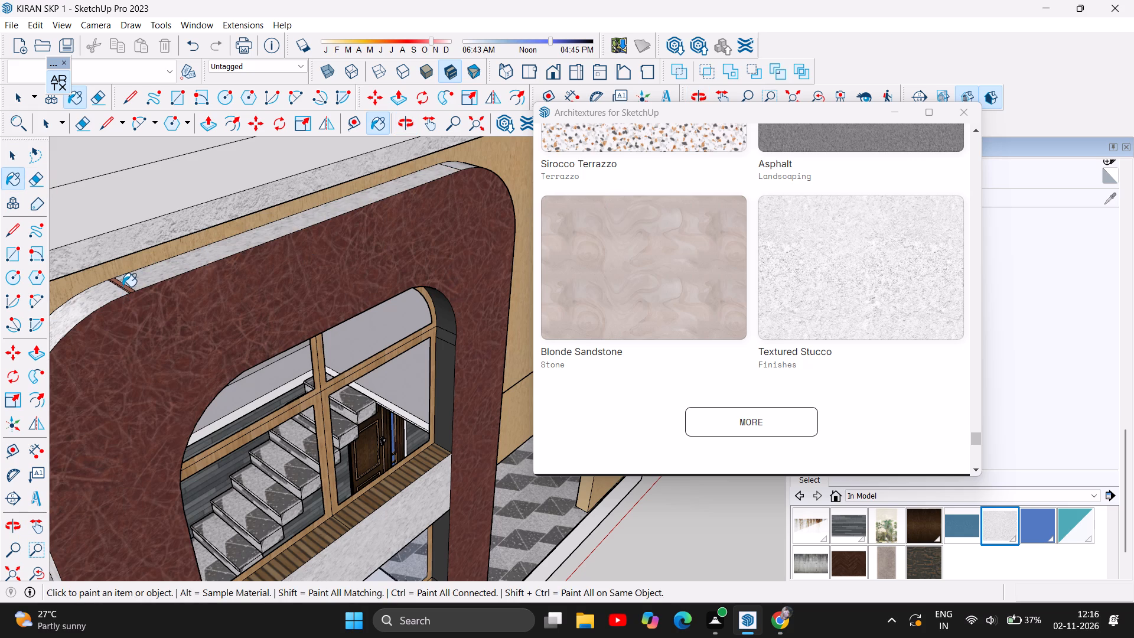
pyautogui.click(122, 287)
pyautogui.click(125, 287)
pyautogui.scroll(4, 129, 291)
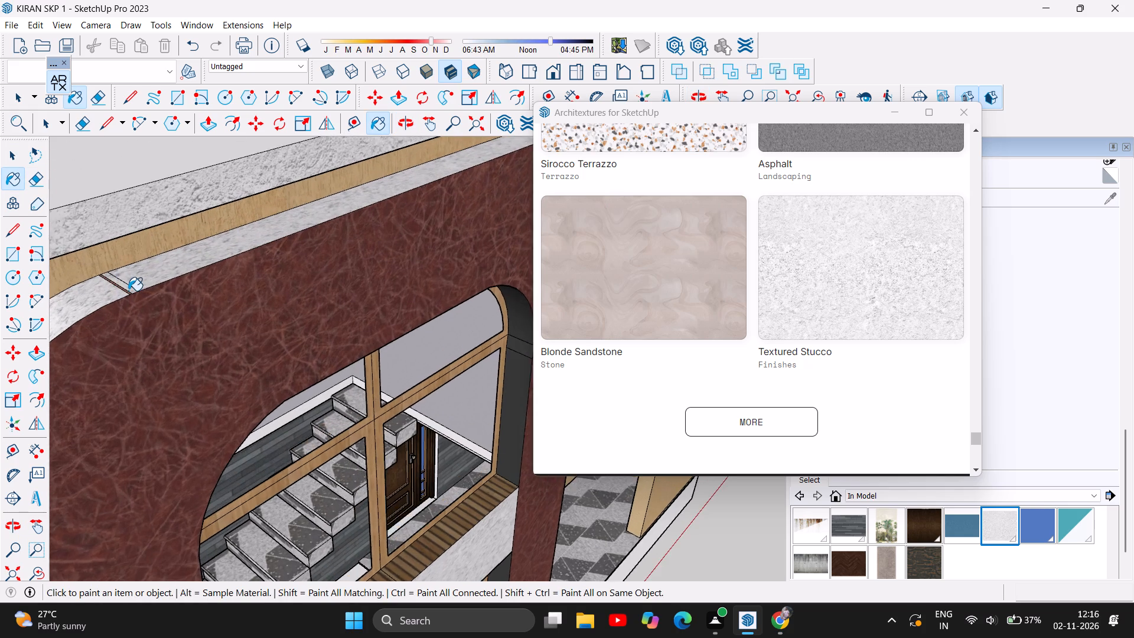
pyautogui.scroll(5, 128, 291)
pyautogui.click(120, 291)
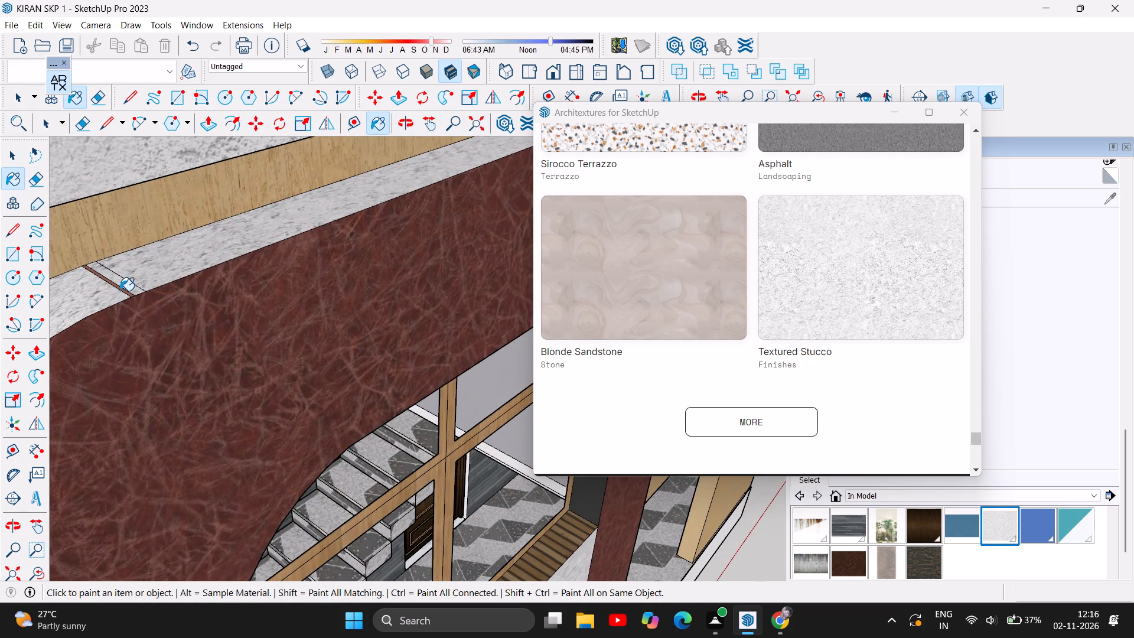
pyautogui.tripleClick(116, 288)
pyautogui.scroll(4, 112, 289)
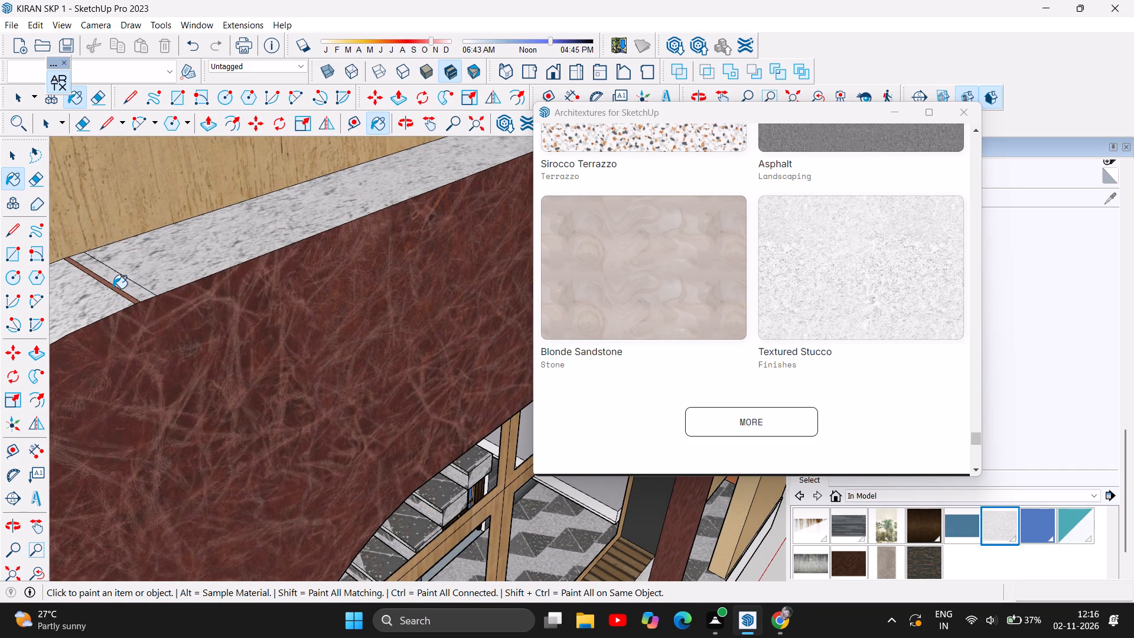
pyautogui.click(112, 289)
pyautogui.doubleClick(112, 289)
pyautogui.doubleClick(110, 290)
pyautogui.scroll(4, 147, 301)
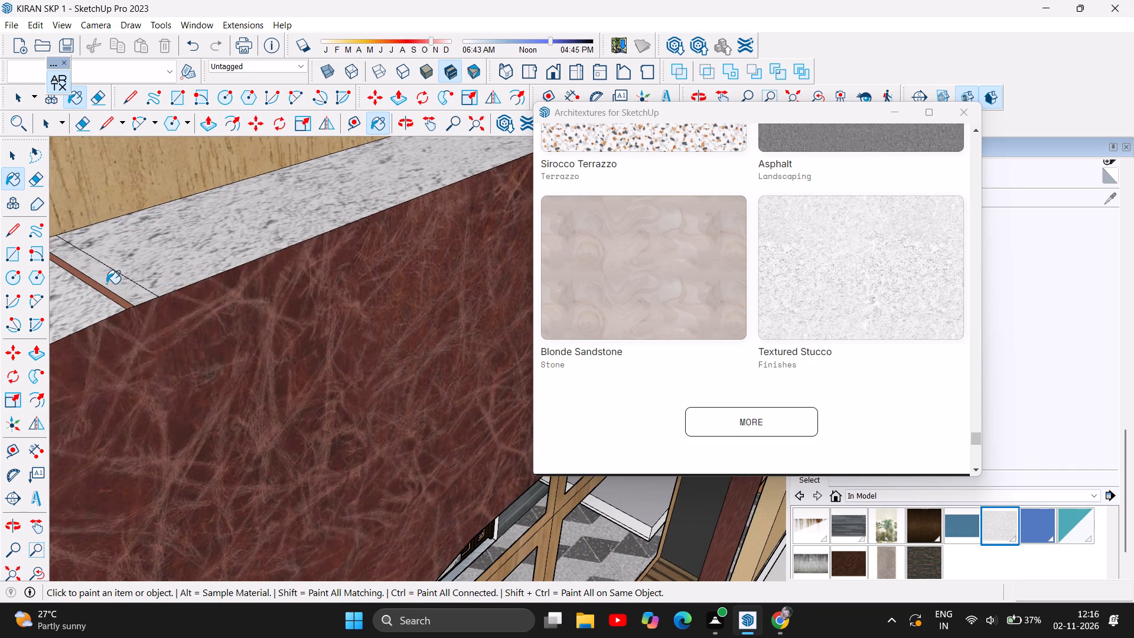
pyautogui.doubleClick(119, 302)
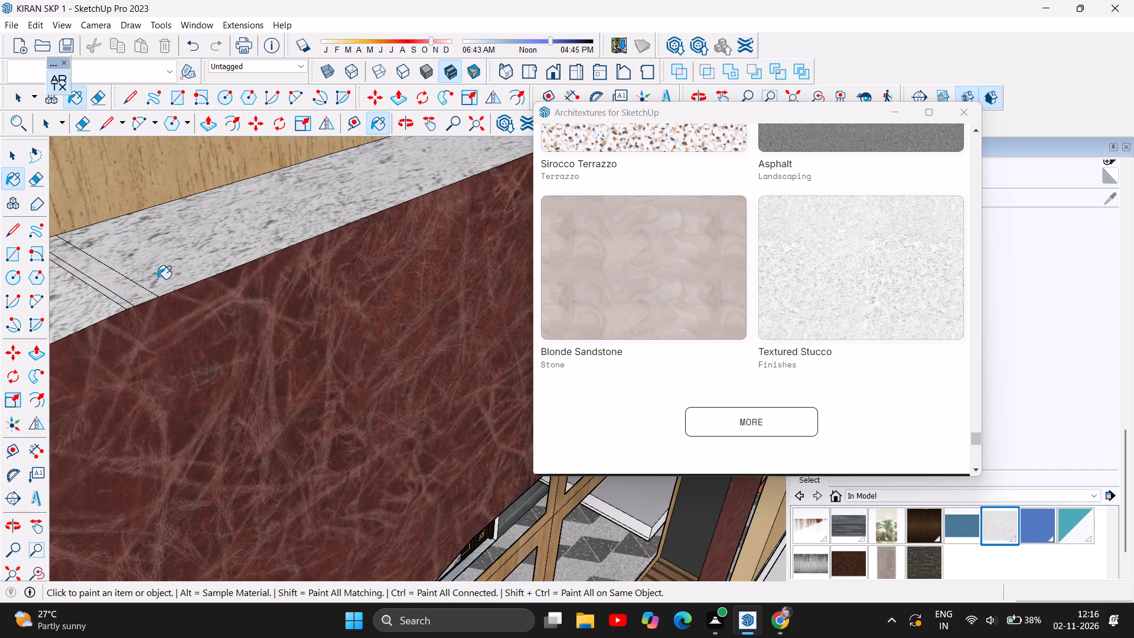
# Examine the arched frame's stucco edges and the overall front facade from several angles.
pyautogui.scroll(-8, 158, 279)
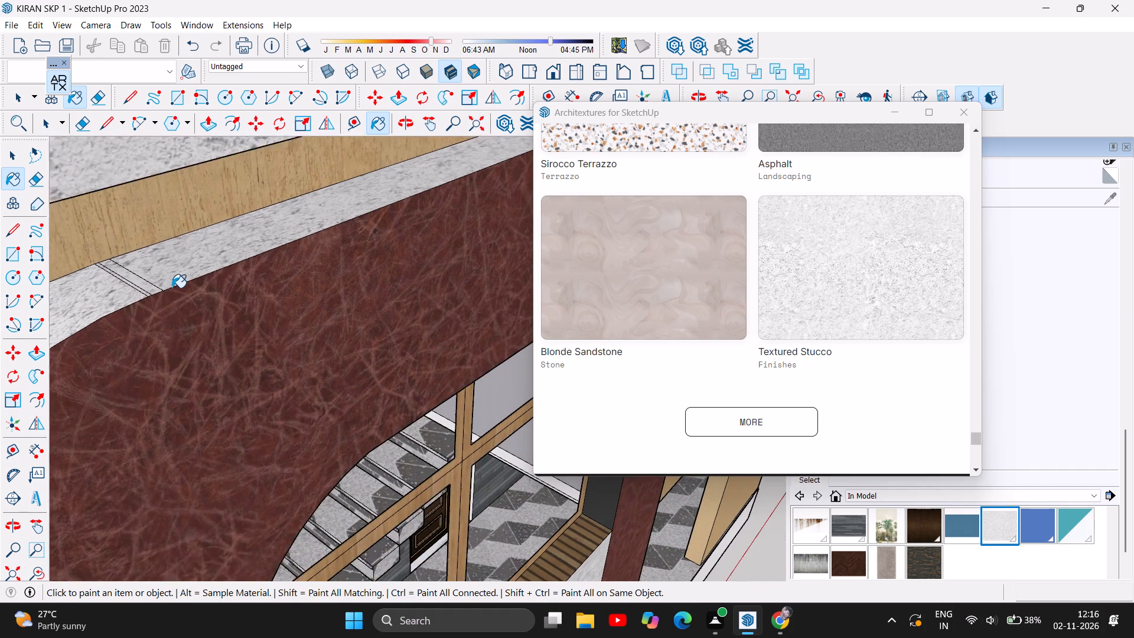
pyautogui.scroll(-7, 172, 288)
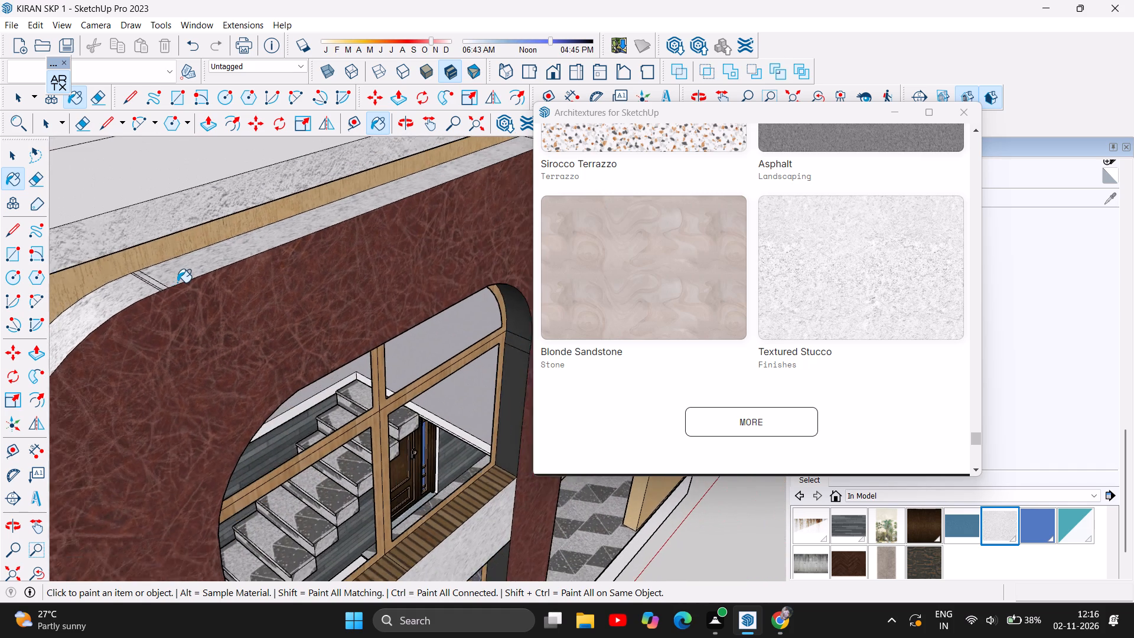
pyautogui.scroll(-8, 177, 282)
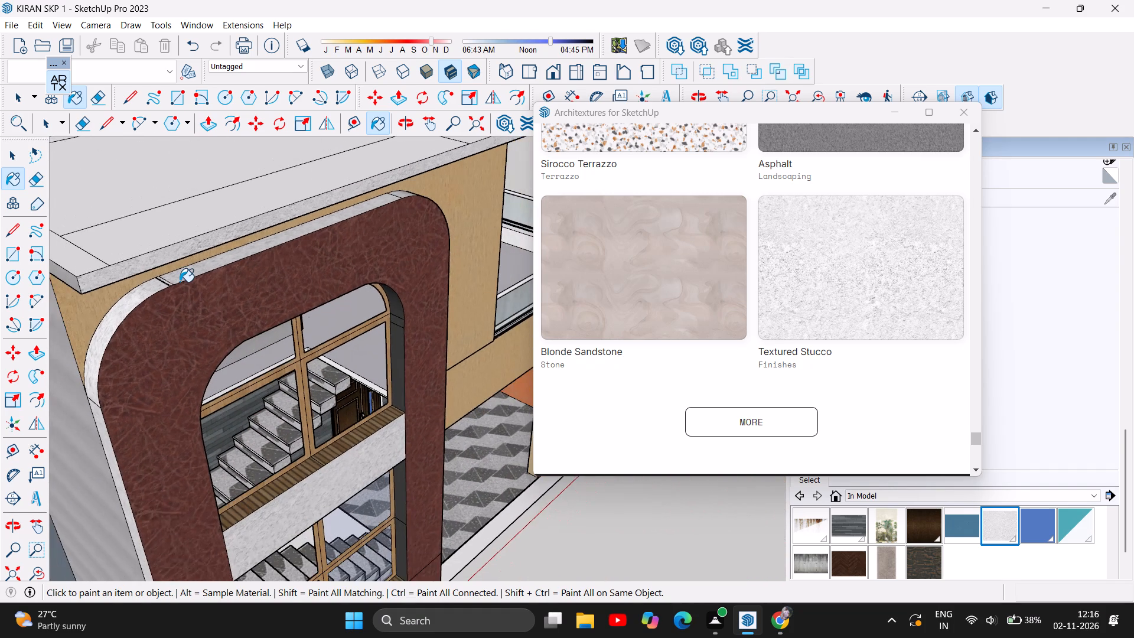
pyautogui.scroll(-10, 180, 282)
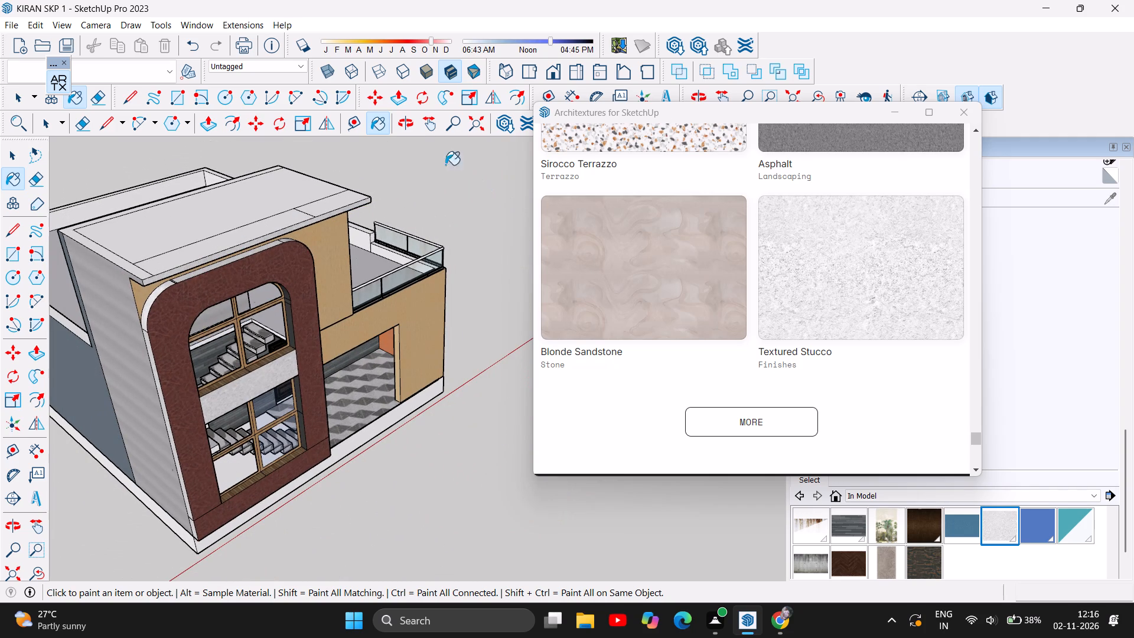
pyautogui.click(410, 125)
pyautogui.moveTo(482, 265); pyautogui.dragTo(71, 187)
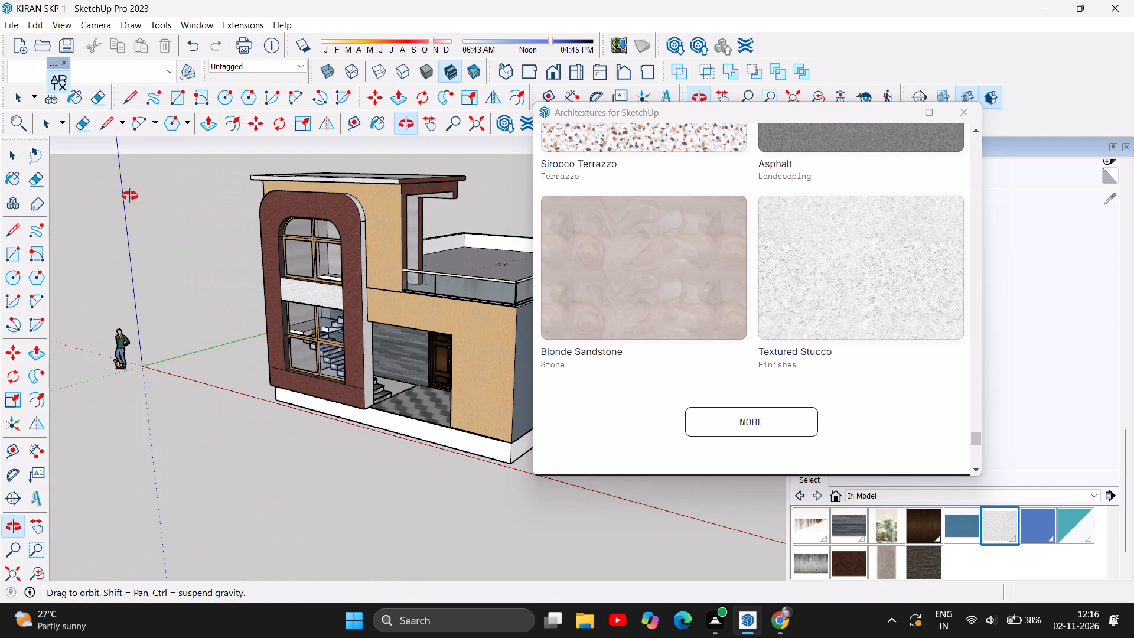
pyautogui.scroll(5, 363, 295)
pyautogui.moveTo(199, 321); pyautogui.dragTo(337, 308)
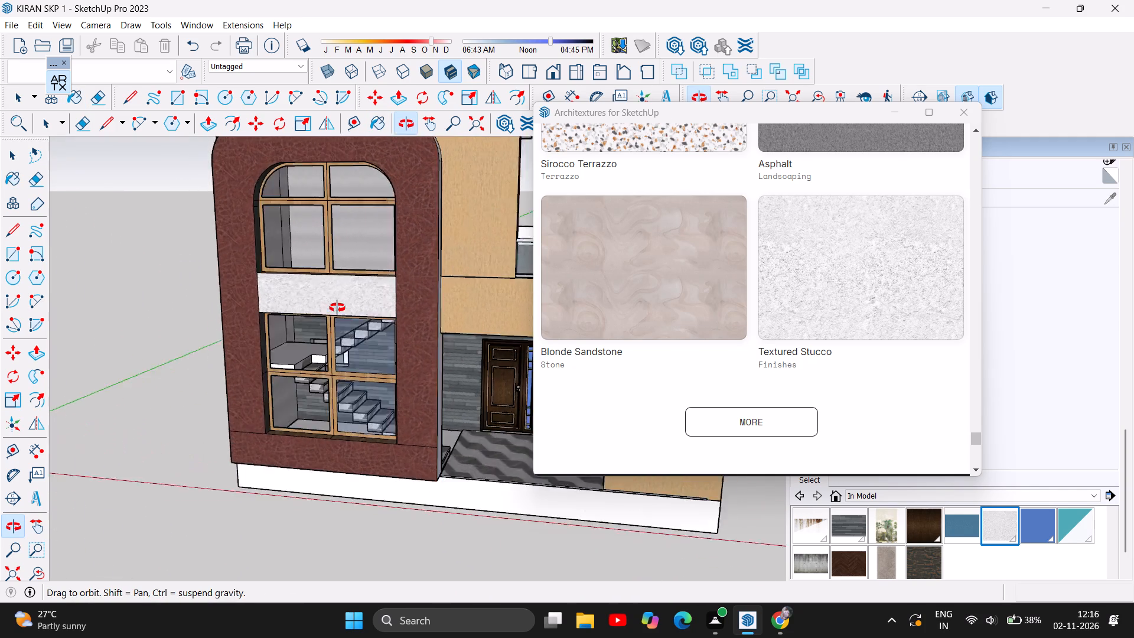
pyautogui.moveTo(337, 308); pyautogui.dragTo(400, 306)
pyautogui.scroll(-5, 350, 378)
pyautogui.moveTo(396, 311); pyautogui.dragTo(338, 304)
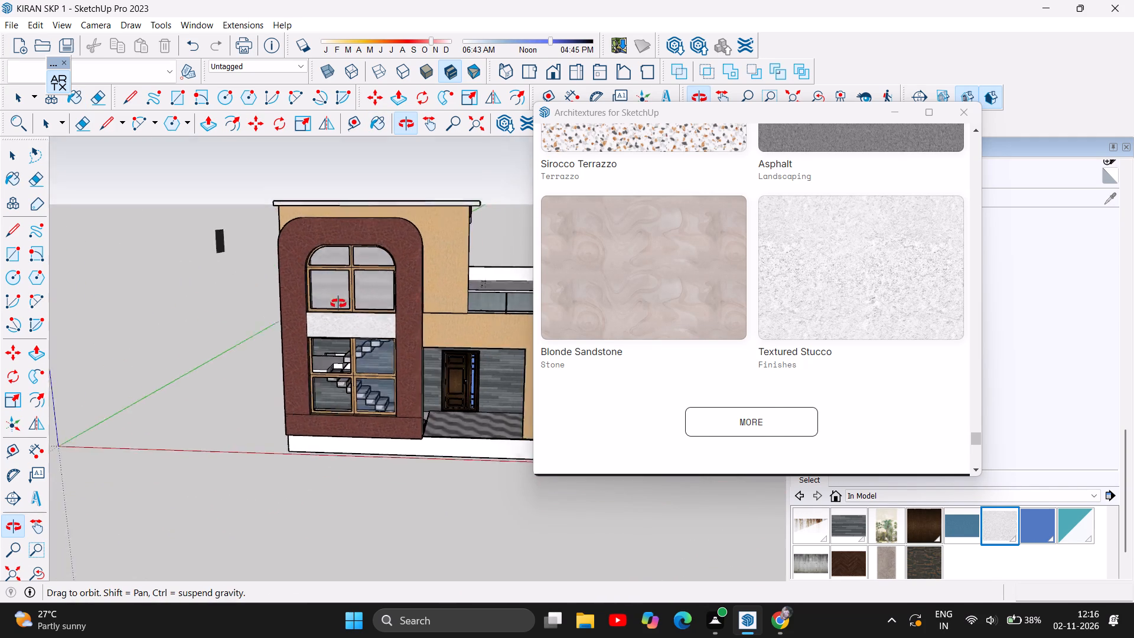
pyautogui.moveTo(338, 304); pyautogui.dragTo(400, 302)
# Offset the arched frame's front face inward to outline a central strip between its outer and inner borders.
pyautogui.scroll(6, 395, 212)
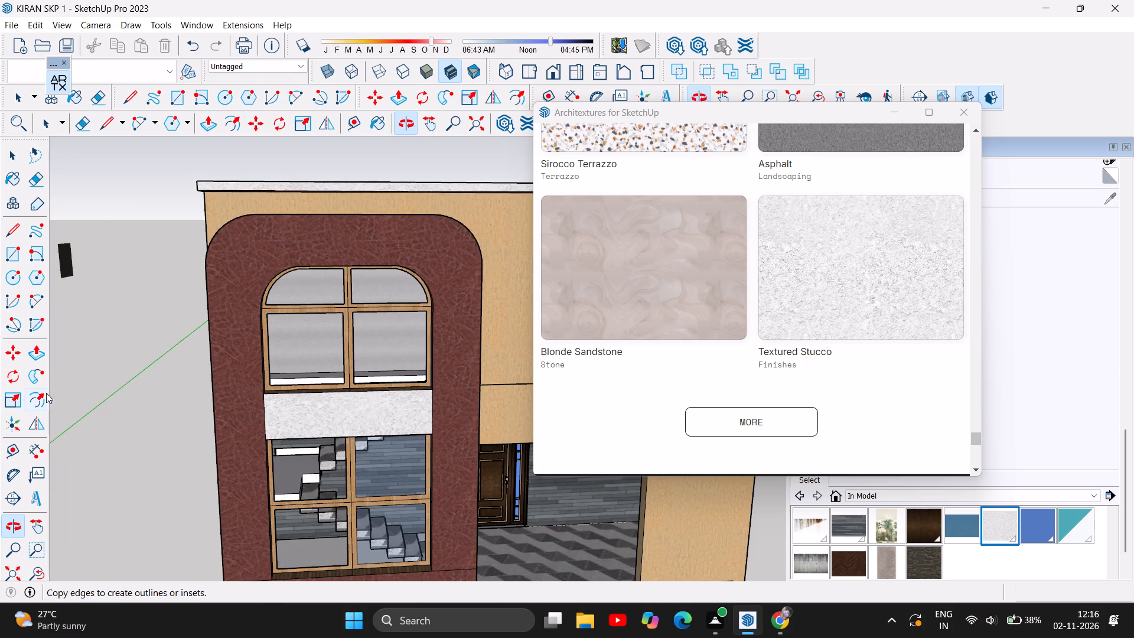
pyautogui.click(42, 406)
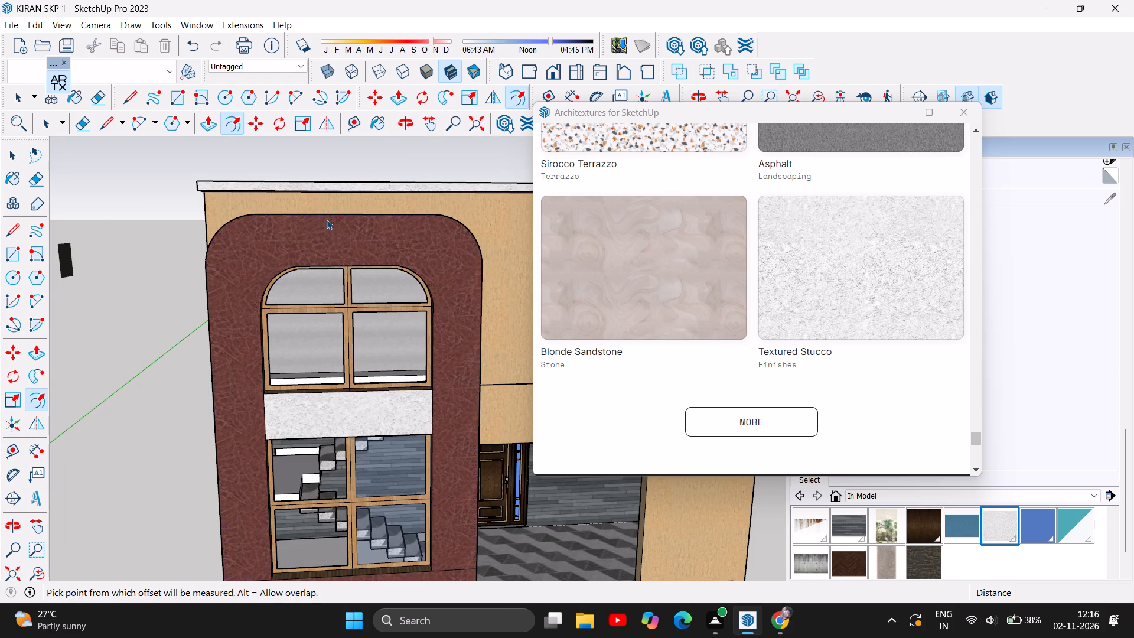
pyautogui.click(329, 217)
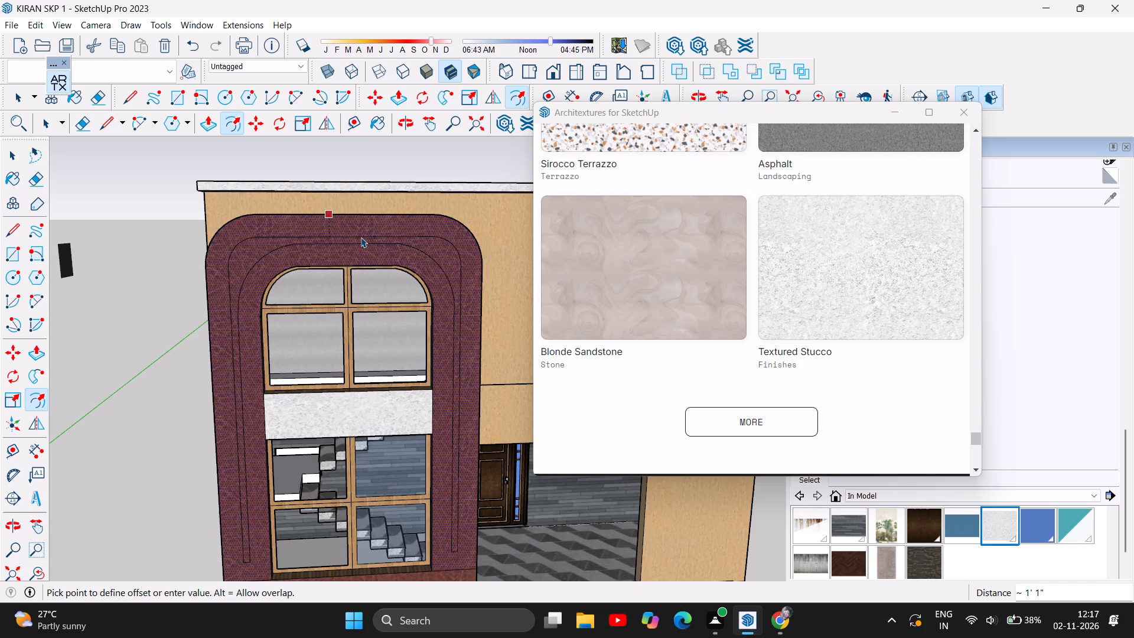
pyautogui.click(363, 232)
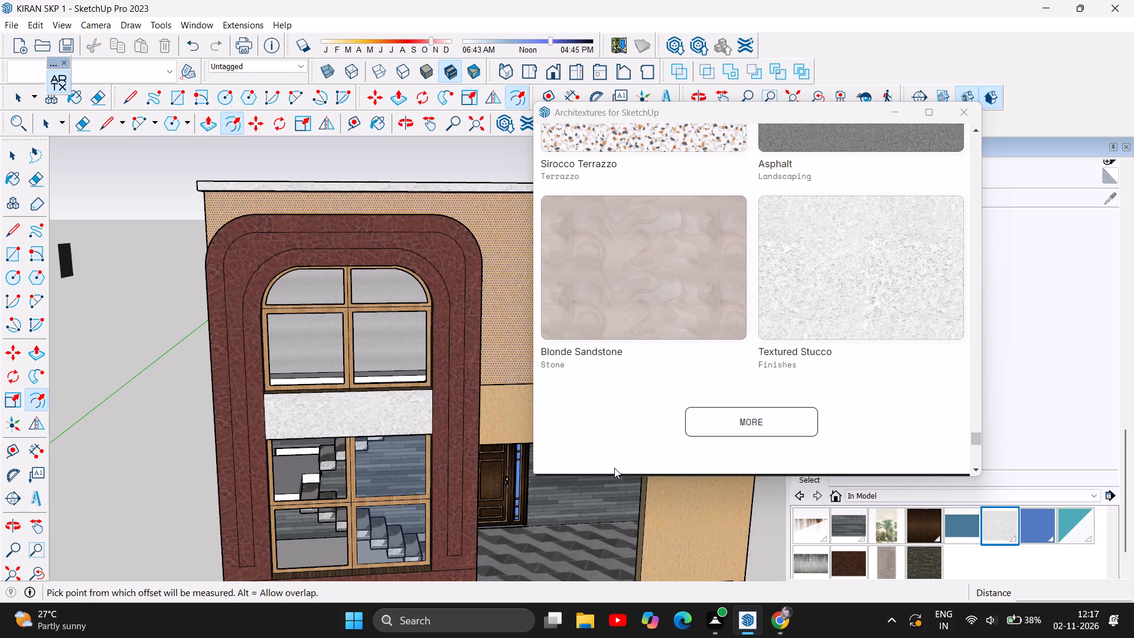
# Paint the arched frame's front borders around the central offset strip with the Textured Stucco material.
pyautogui.click(995, 532)
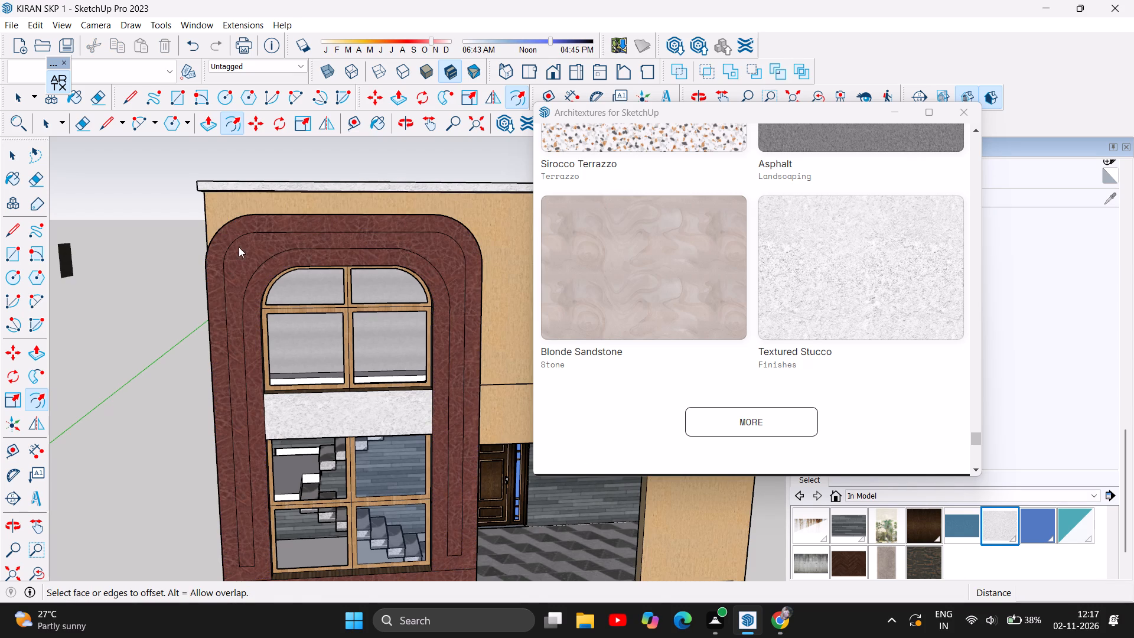
pyautogui.click(271, 270)
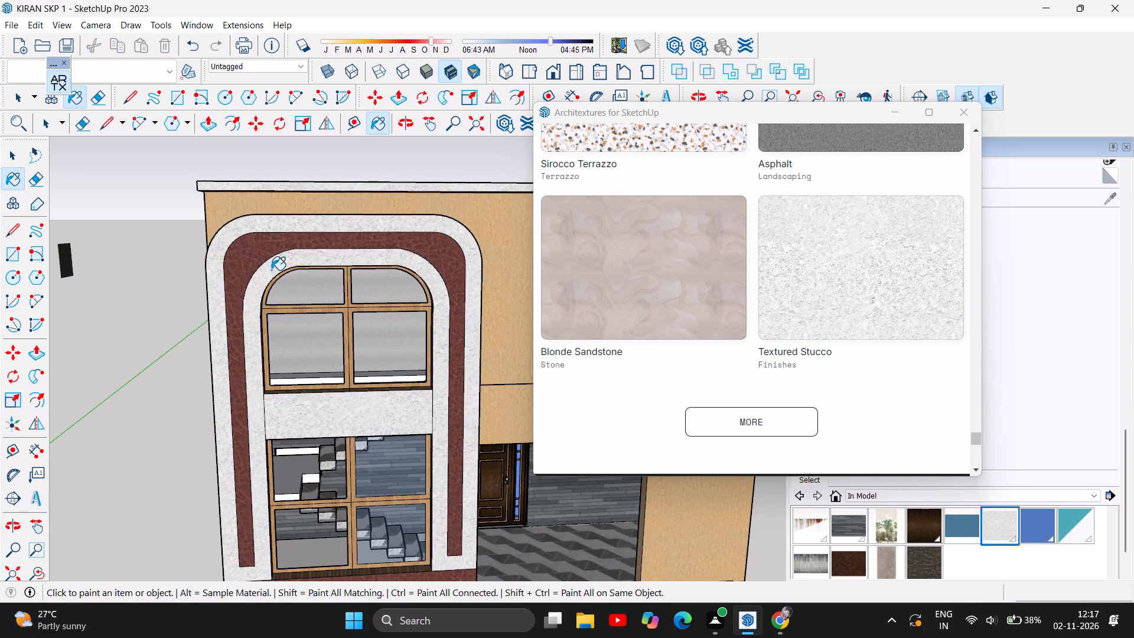
# Paint the panel between the arched frame's upper and lower windows with the sand-coloured wall material.
pyautogui.scroll(-6, 412, 310)
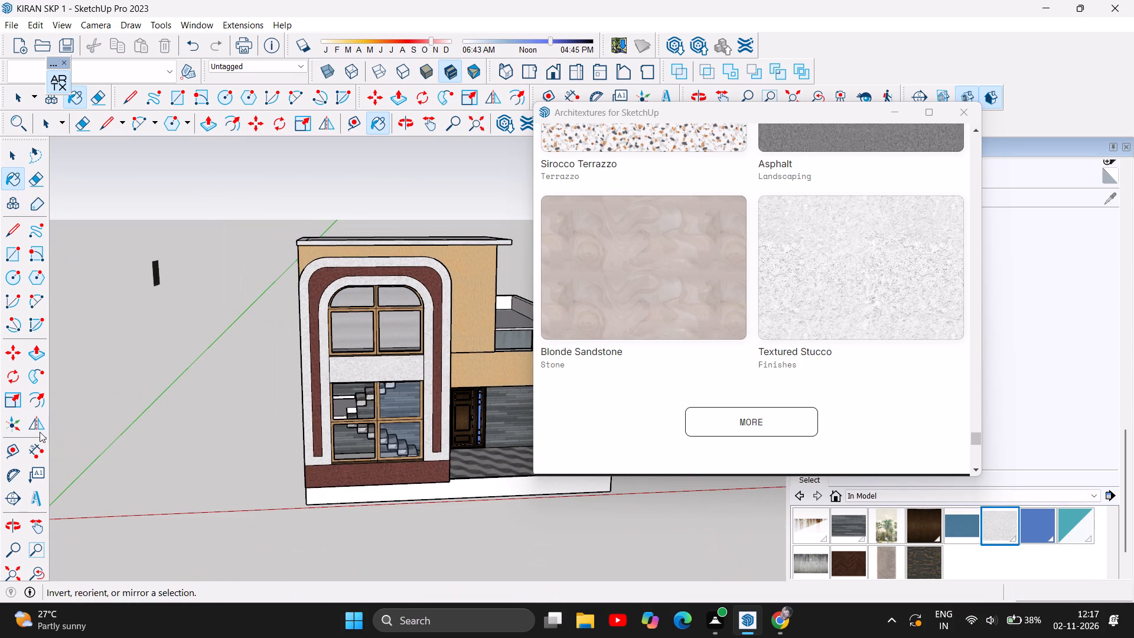
pyautogui.scroll(-3, 40, 432)
pyautogui.scroll(-3, 163, 401)
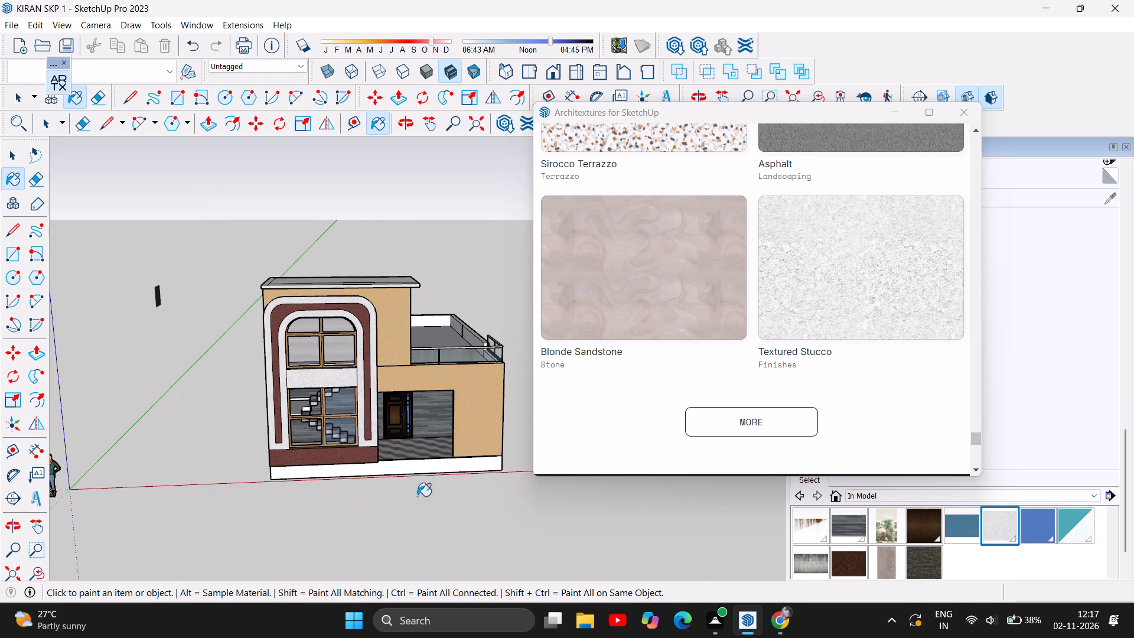
pyautogui.scroll(5, 471, 502)
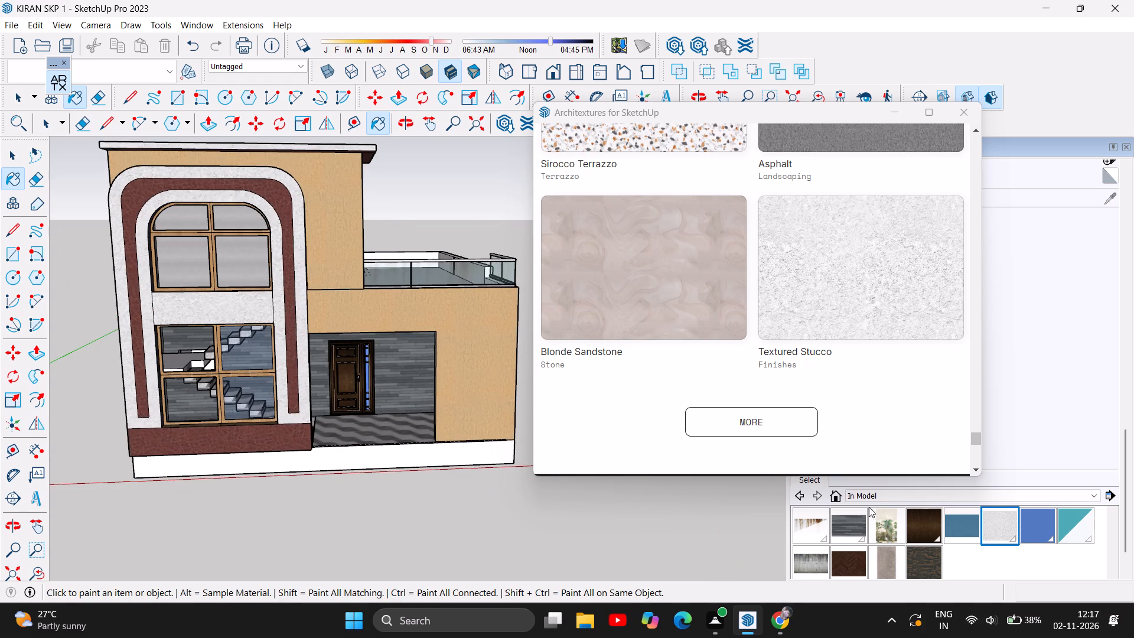
pyautogui.scroll(3, 992, 558)
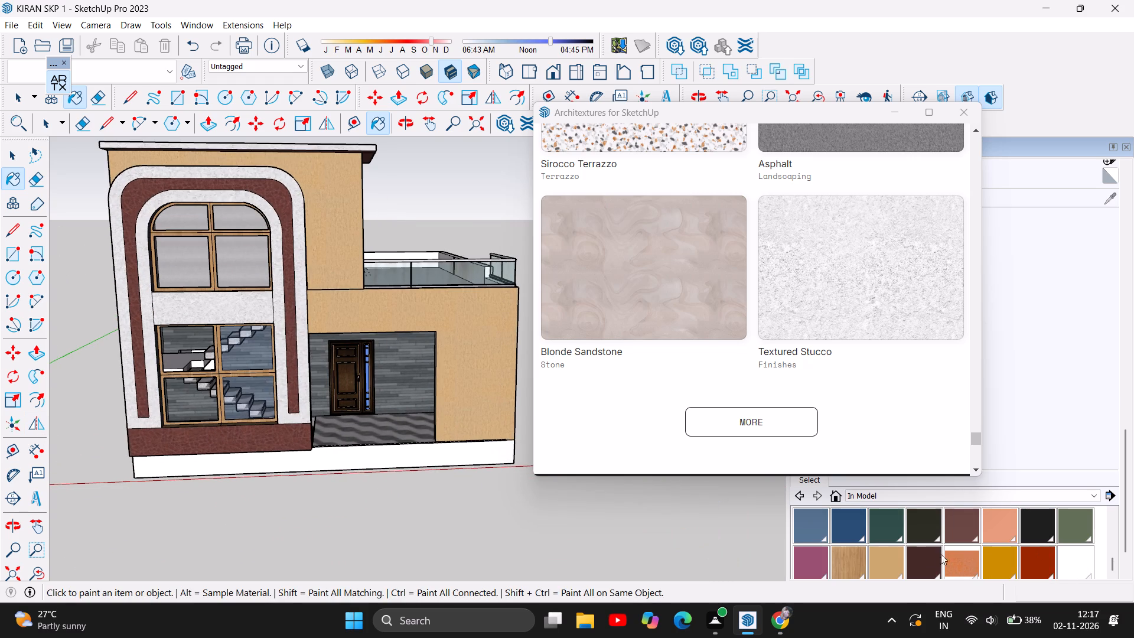
pyautogui.scroll(6, 1037, 555)
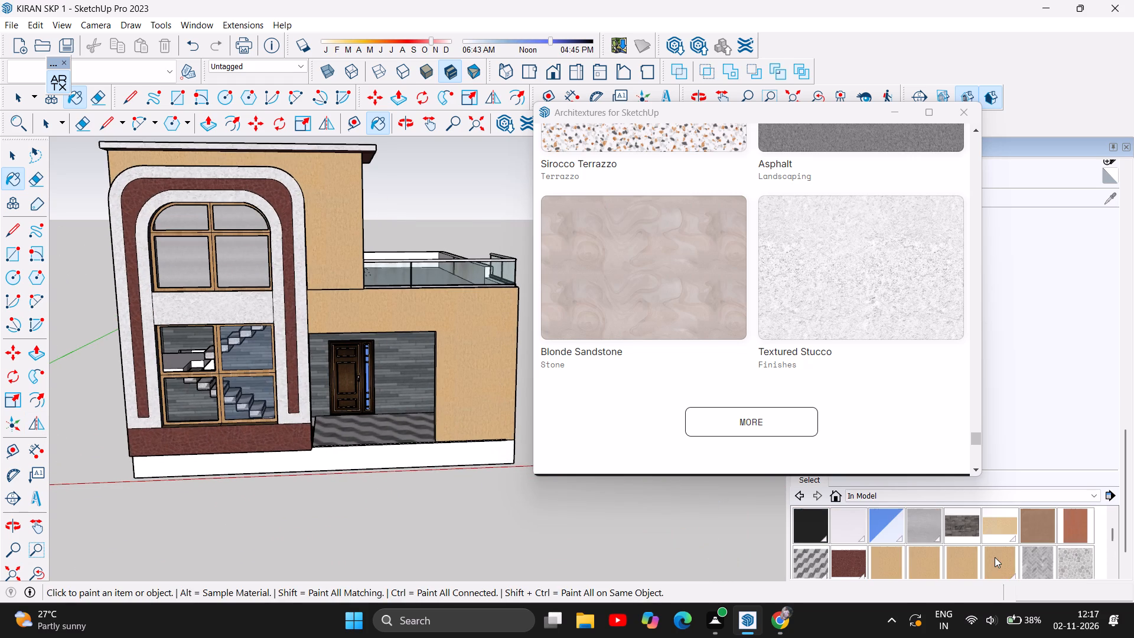
pyautogui.scroll(4, 995, 557)
pyautogui.click(995, 564)
pyautogui.click(964, 565)
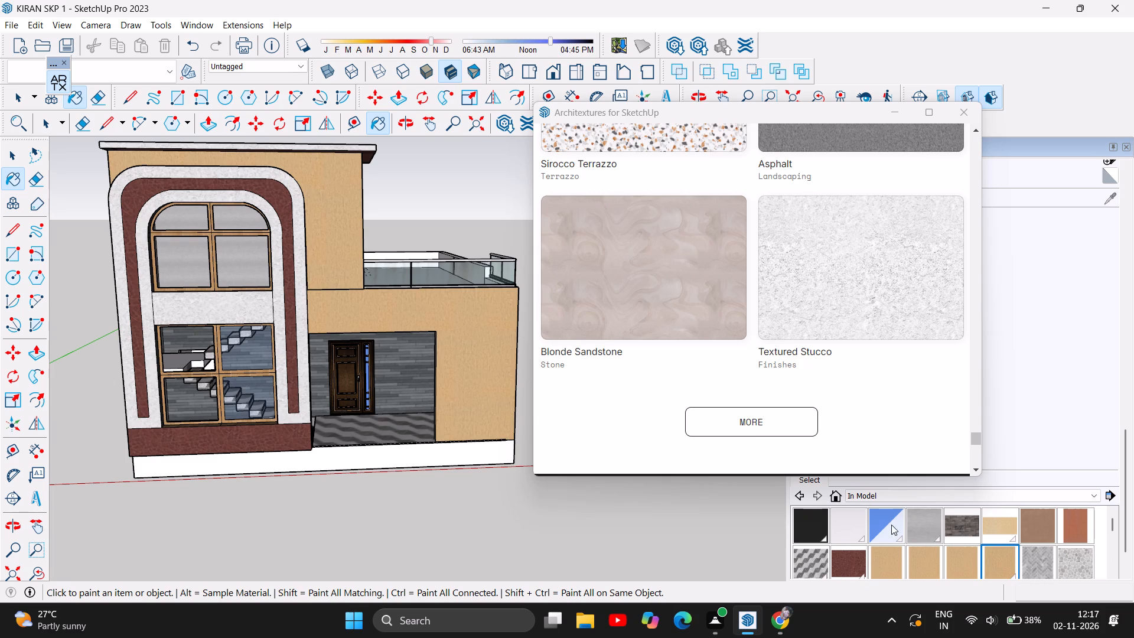
pyautogui.click(236, 307)
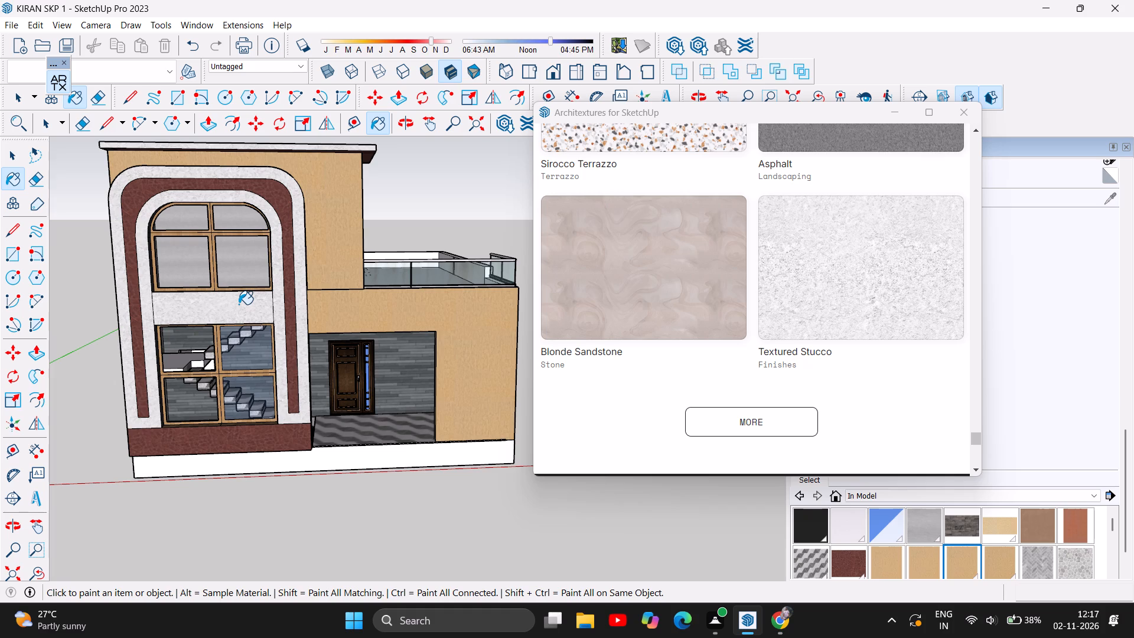
pyautogui.click(239, 304)
pyautogui.doubleClick(246, 303)
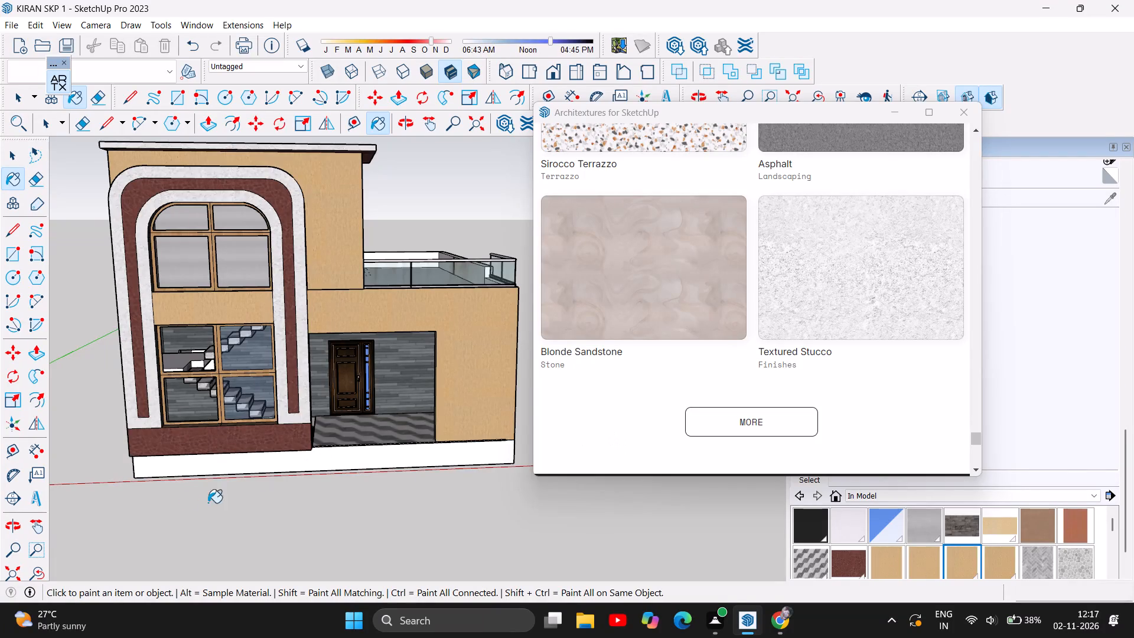
# Examine the front facade's overall colour scheme from far and near.
pyautogui.scroll(-7, 171, 510)
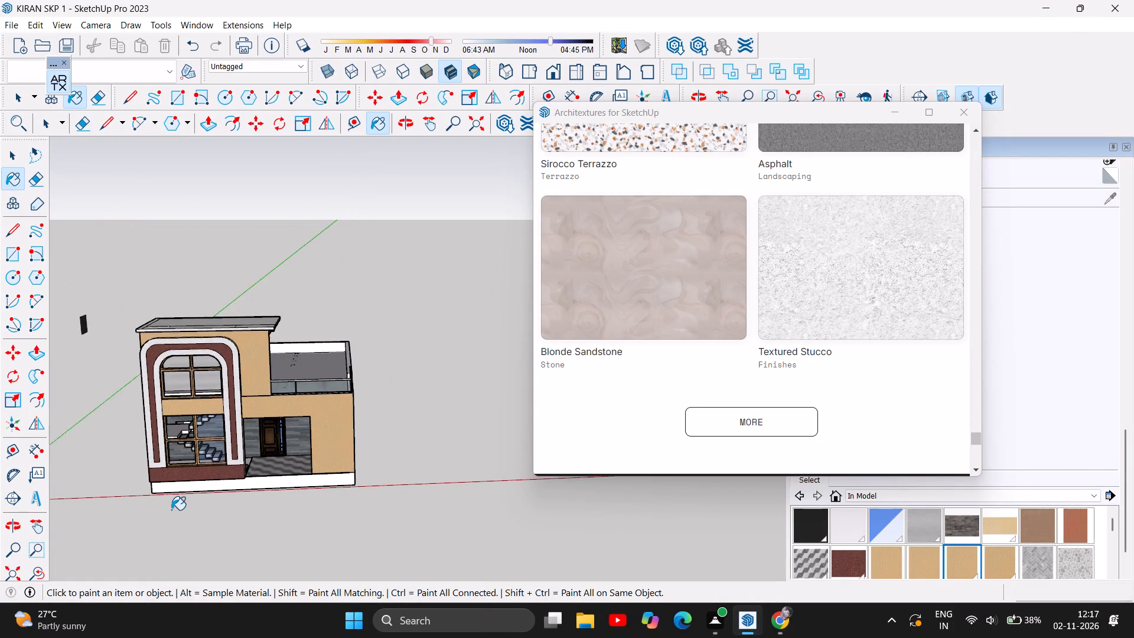
pyautogui.scroll(-3, 171, 510)
pyautogui.scroll(5, 372, 471)
pyautogui.scroll(-2, 392, 460)
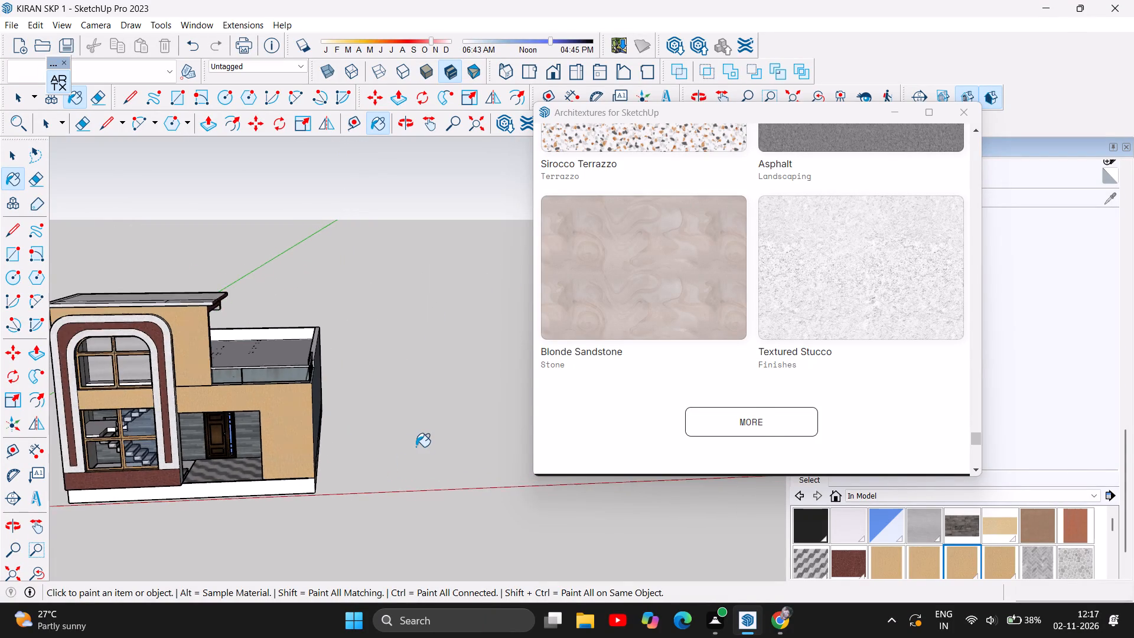
pyautogui.scroll(-1, 416, 447)
pyautogui.scroll(5, 35, 417)
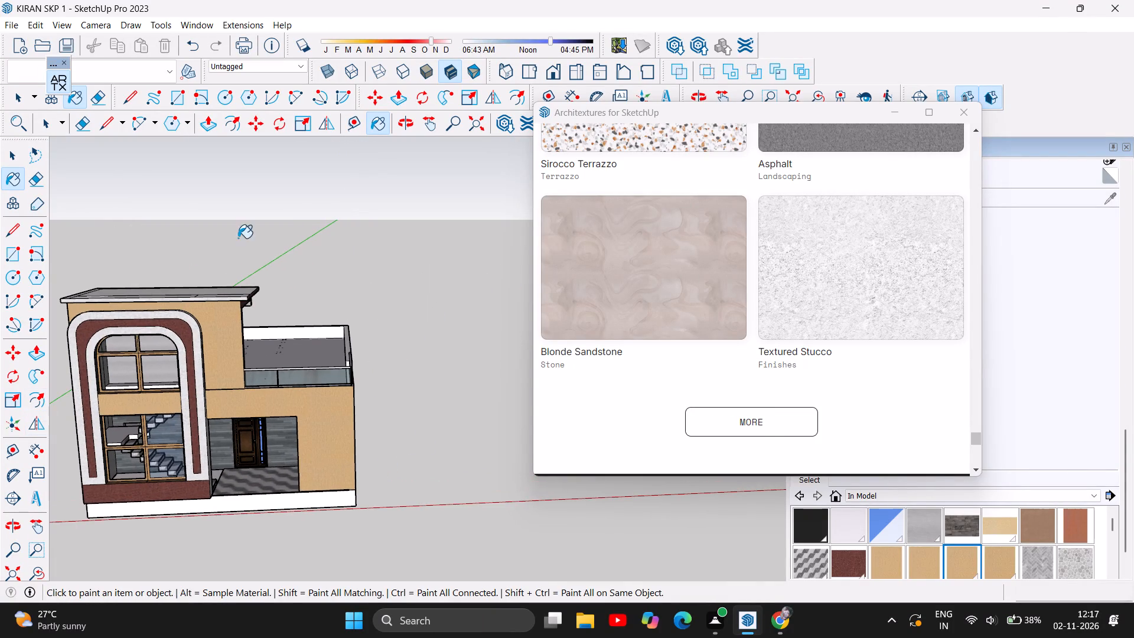
pyautogui.scroll(-2, 405, 272)
pyautogui.scroll(1, 54, 396)
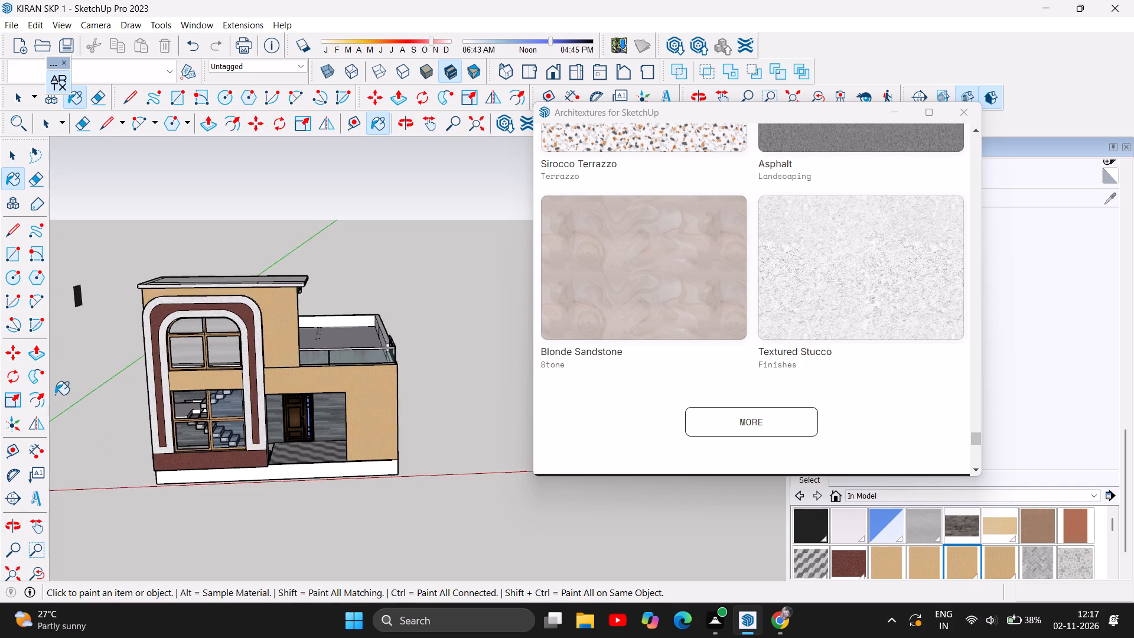
pyautogui.scroll(2, 55, 395)
pyautogui.scroll(6, 118, 312)
pyautogui.scroll(4, 229, 267)
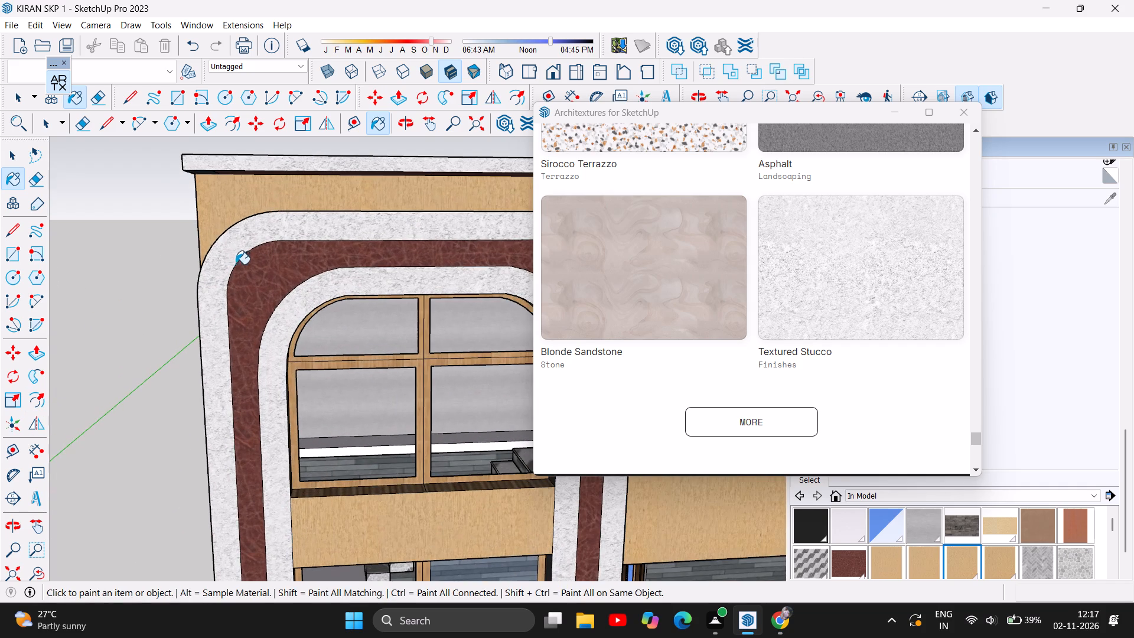
# Push/Pull the arched frame's central Distressed Leather strip outward by about 6 11/16" from its stucco borders.
pyautogui.click(409, 120)
pyautogui.moveTo(102, 235); pyautogui.dragTo(242, 246)
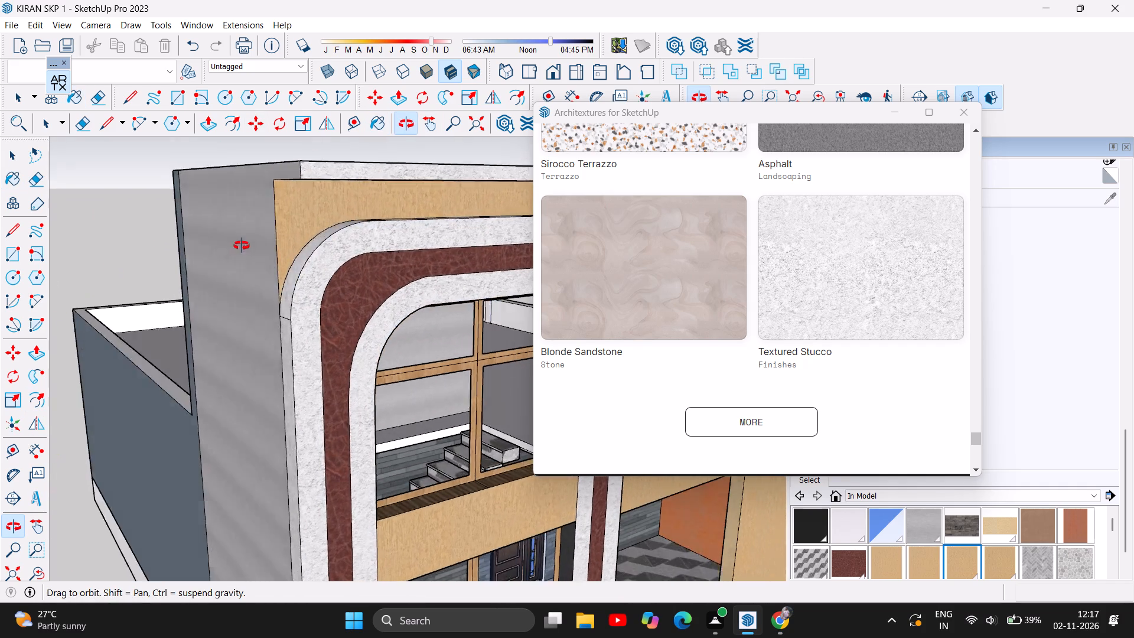
pyautogui.moveTo(242, 246); pyautogui.dragTo(293, 240)
pyautogui.scroll(-5, 221, 269)
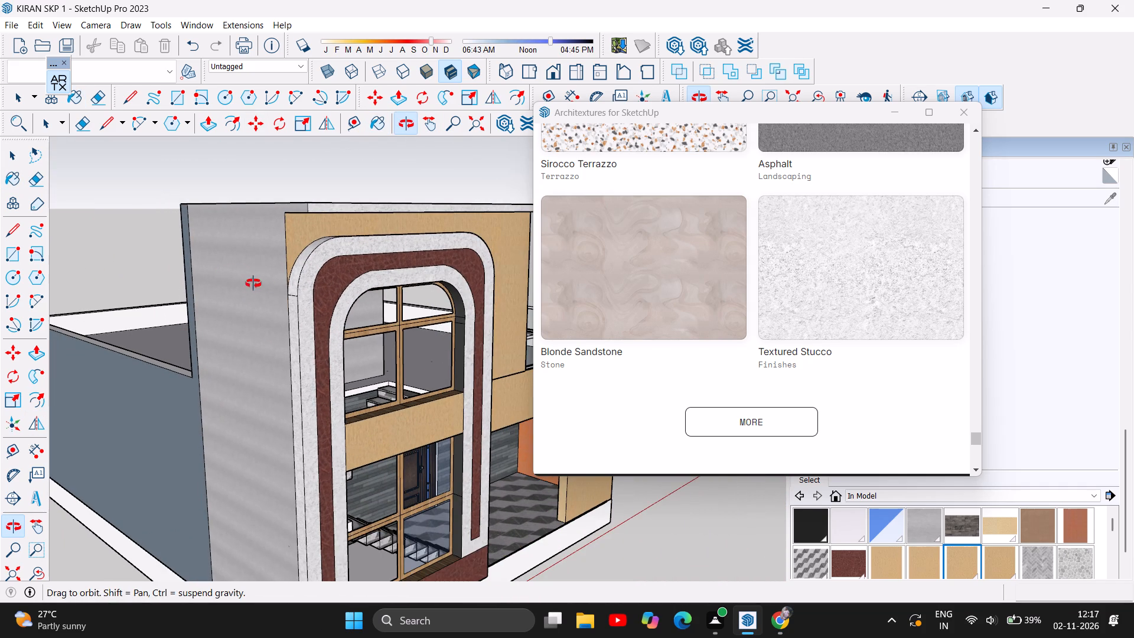
pyautogui.scroll(4, 386, 290)
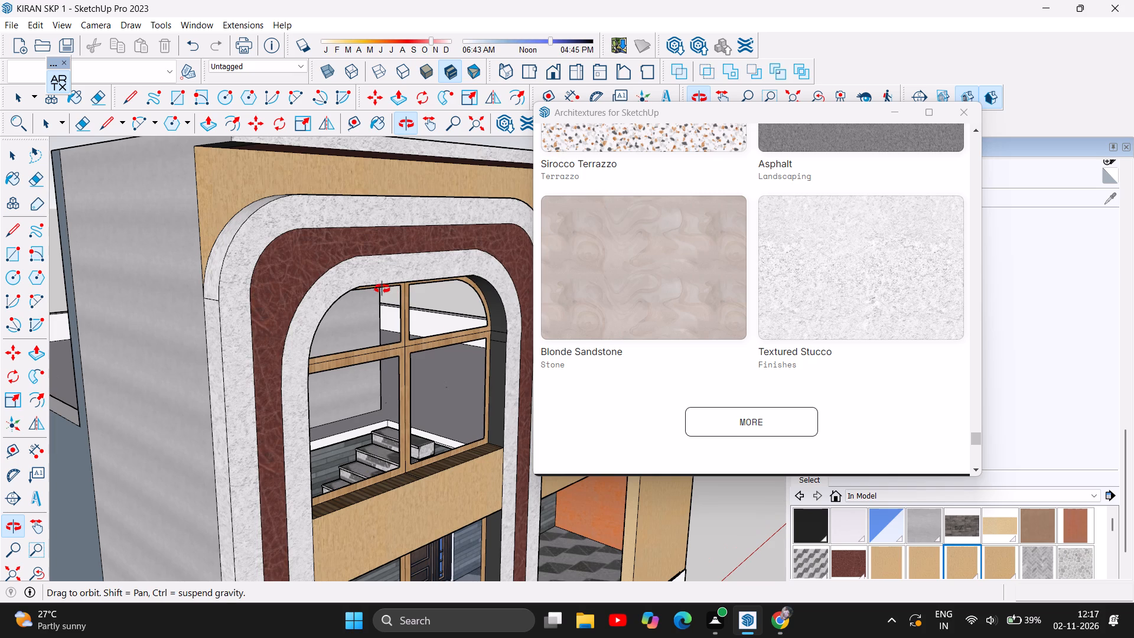
pyautogui.click(203, 123)
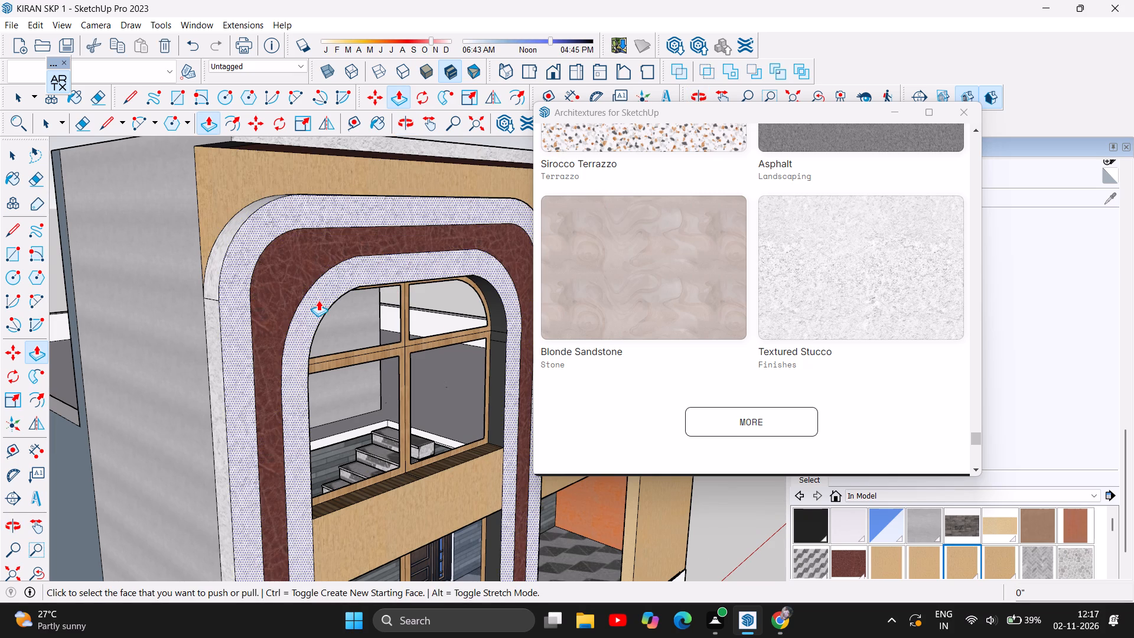
pyautogui.click(290, 282)
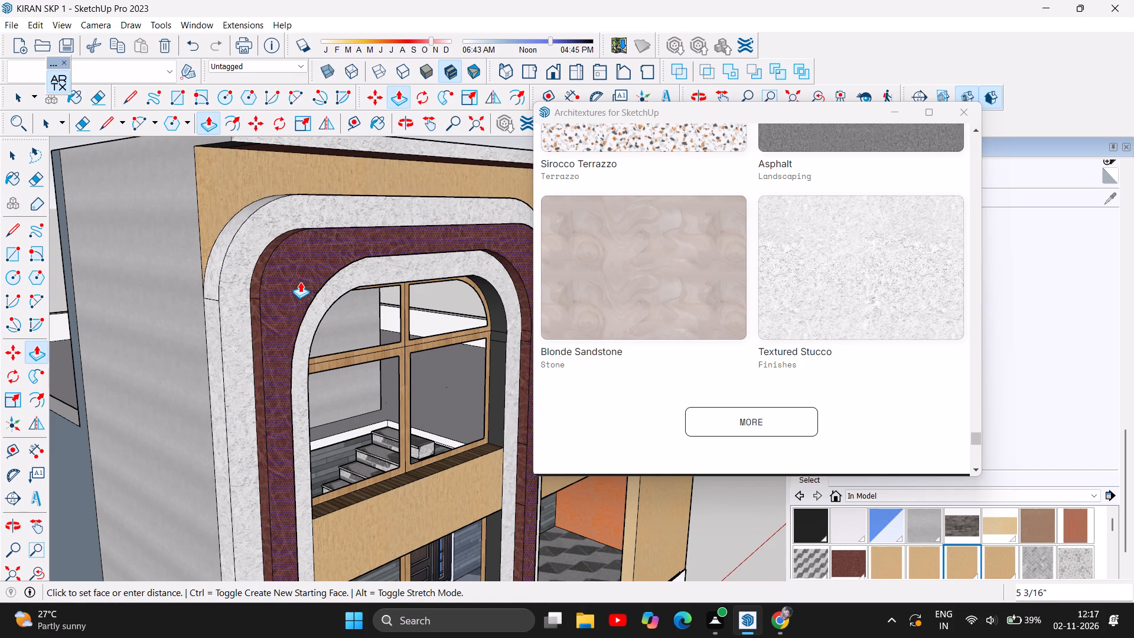
pyautogui.click(303, 282)
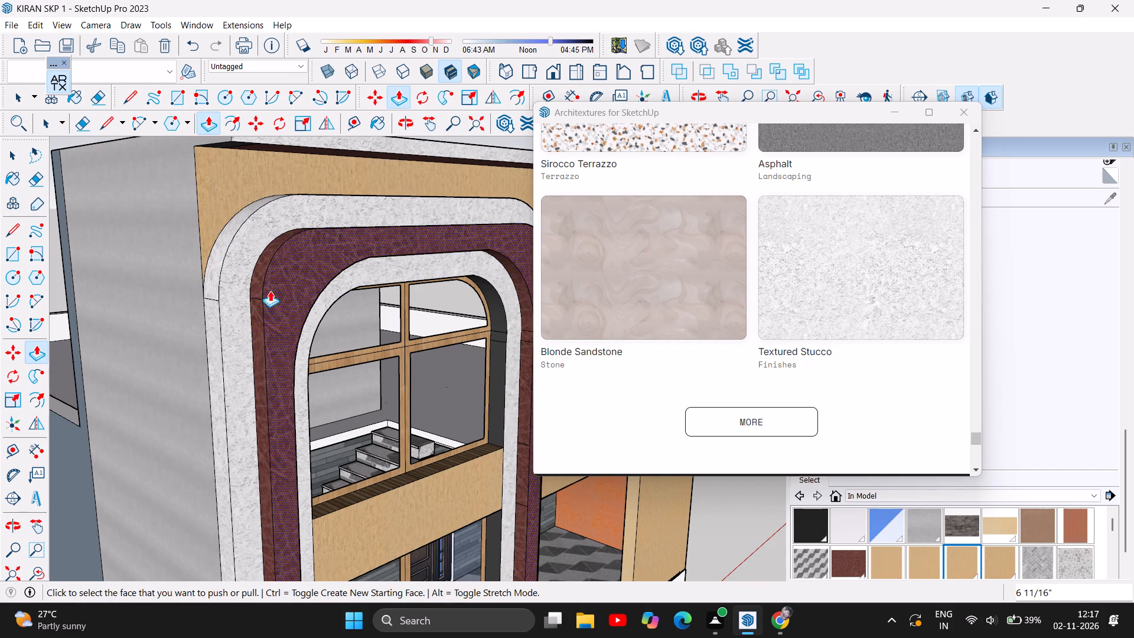
# Examine the arched frame's raised leather strip and the whole facade from the front and both sides.
pyautogui.click(396, 120)
pyautogui.moveTo(421, 253); pyautogui.dragTo(167, 302)
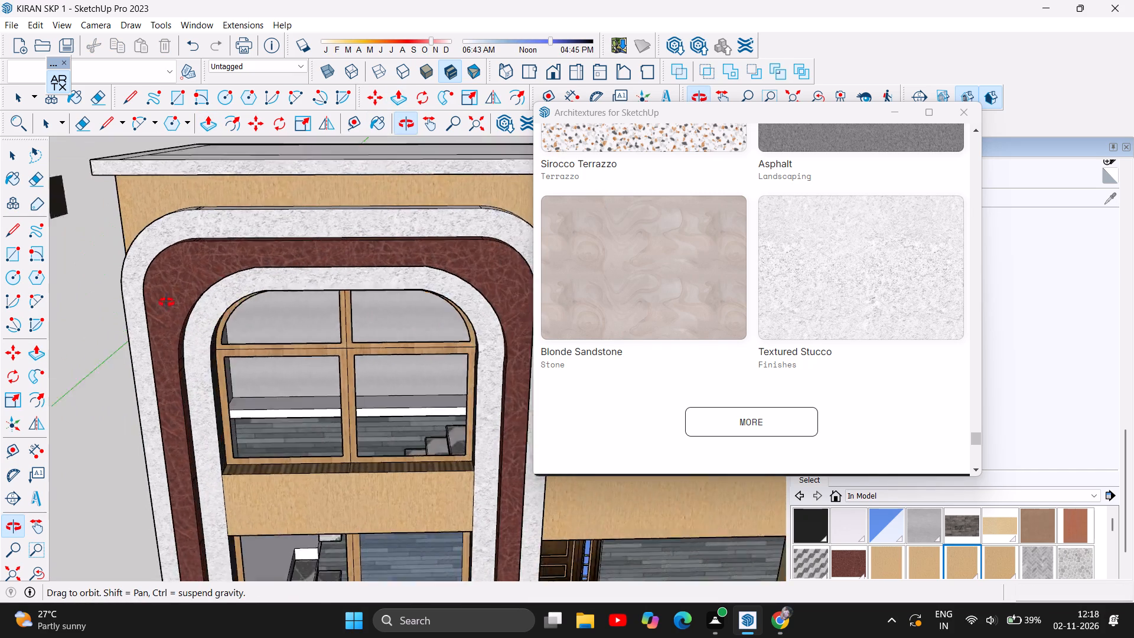
pyautogui.moveTo(167, 302); pyautogui.dragTo(156, 308)
pyautogui.scroll(-5, 154, 309)
pyautogui.moveTo(330, 354); pyautogui.dragTo(226, 345)
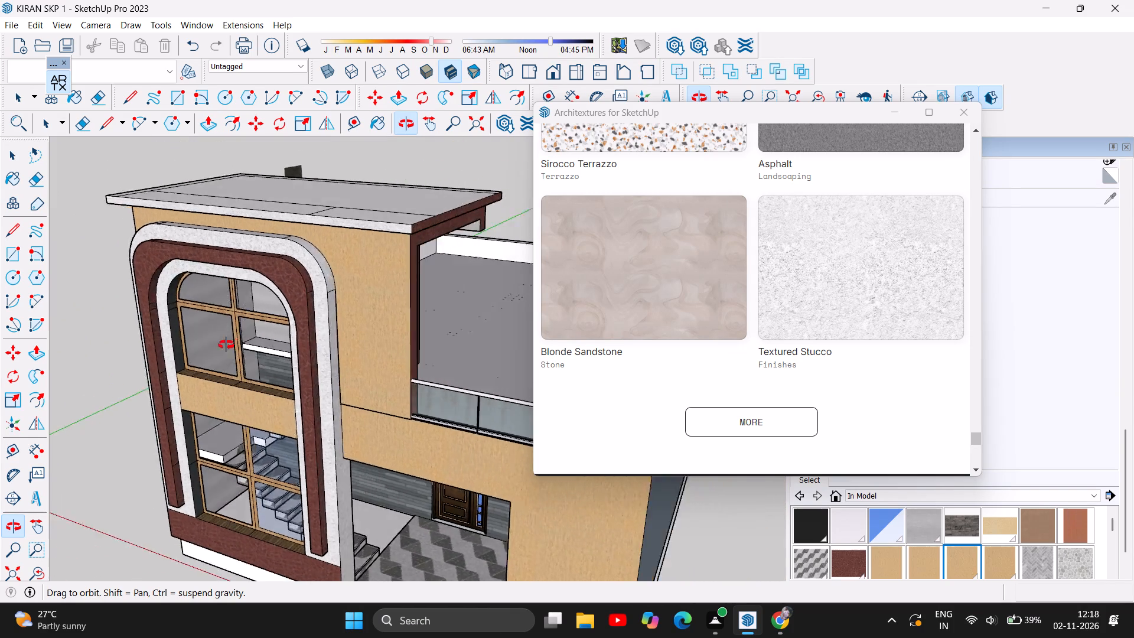
pyautogui.moveTo(226, 345); pyautogui.dragTo(383, 299)
pyautogui.scroll(-2, 383, 299)
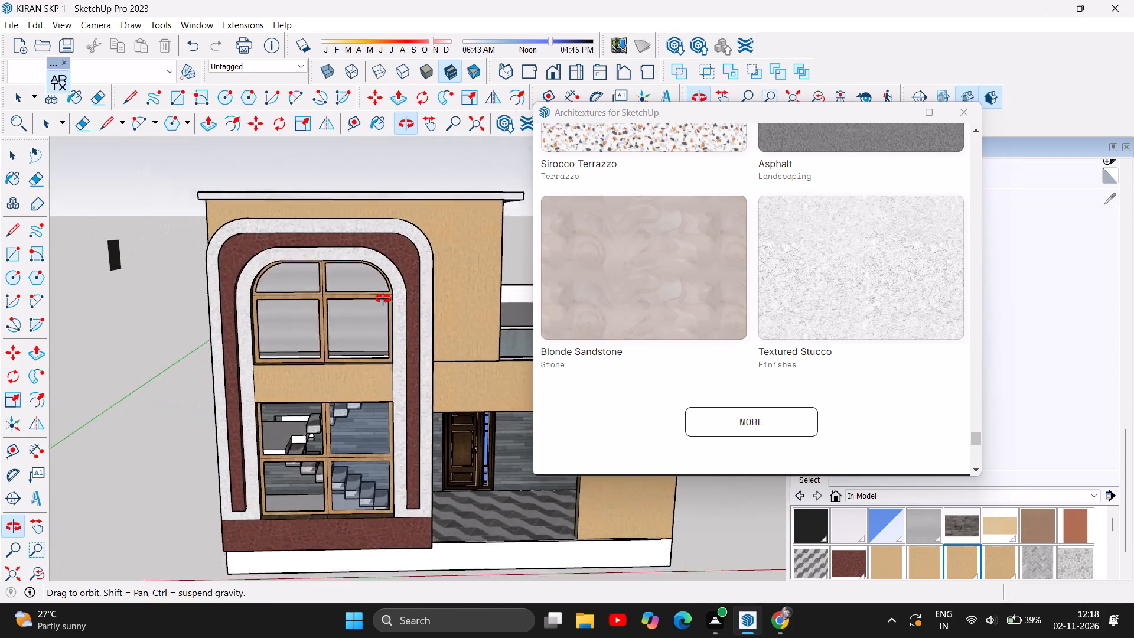
pyautogui.scroll(-2, 383, 299)
pyautogui.moveTo(471, 392); pyautogui.dragTo(222, 403)
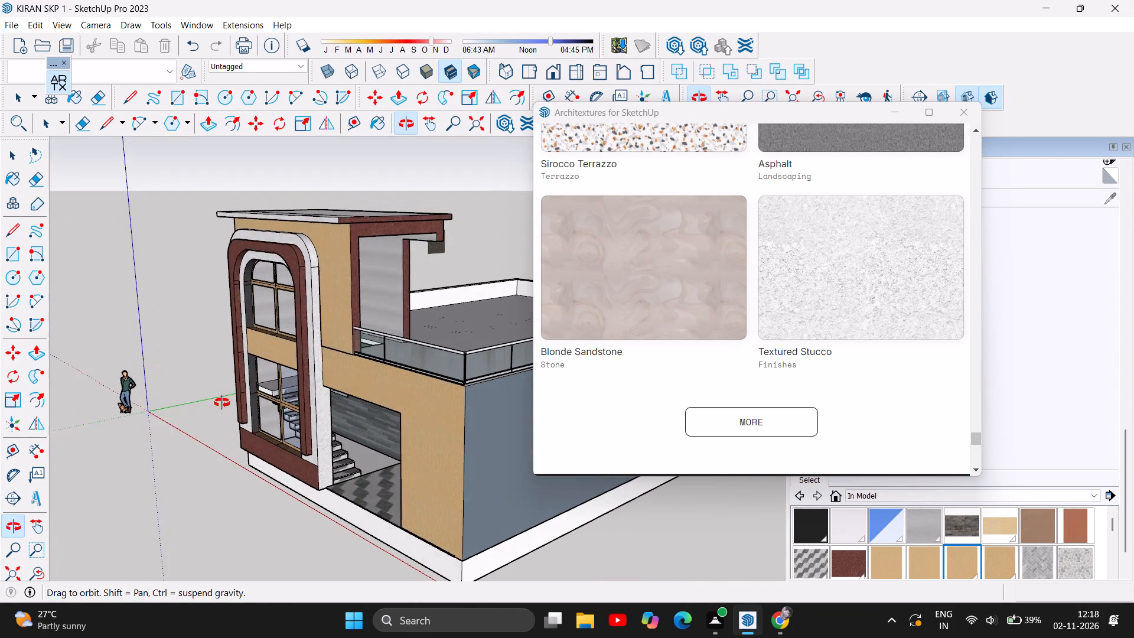
pyautogui.moveTo(222, 403); pyautogui.dragTo(240, 383)
pyautogui.moveTo(246, 376); pyautogui.dragTo(250, 370)
pyautogui.moveTo(190, 429); pyautogui.dragTo(435, 379)
pyautogui.scroll(-2, 168, 412)
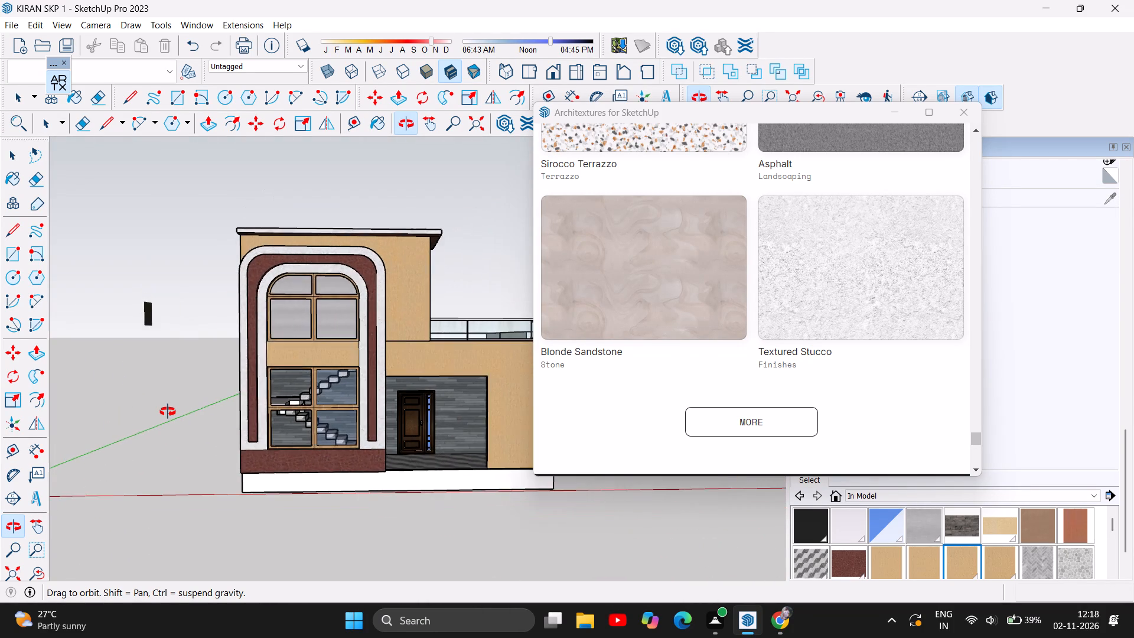
pyautogui.scroll(-2, 168, 412)
pyautogui.moveTo(225, 418); pyautogui.dragTo(232, 418)
pyautogui.scroll(1, 462, 444)
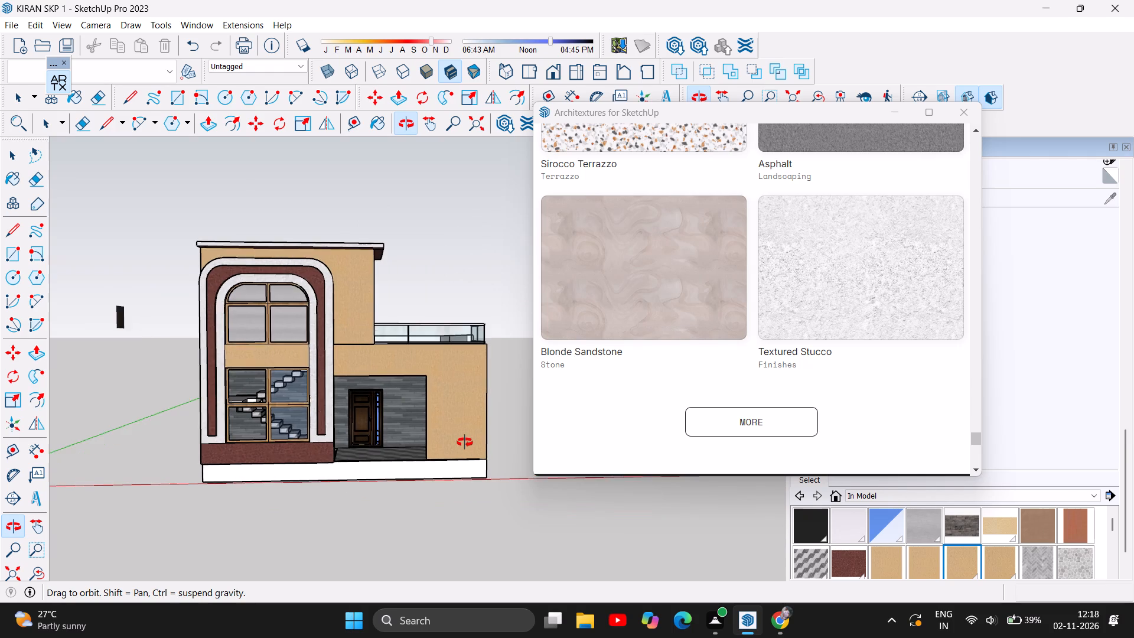
pyautogui.scroll(3, 467, 440)
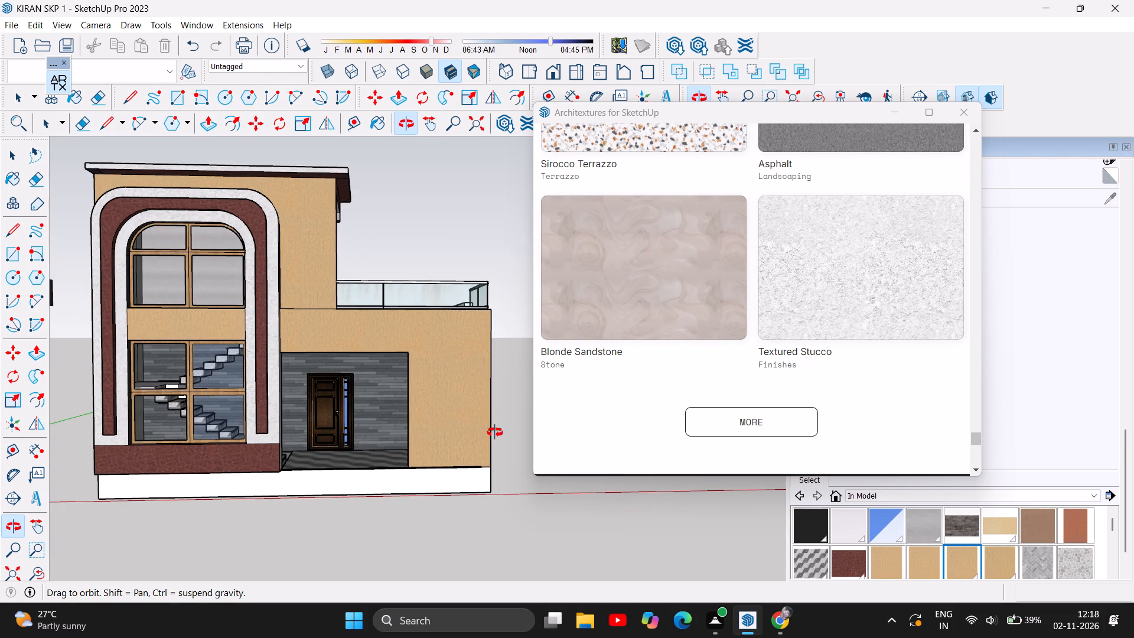
pyautogui.moveTo(490, 431); pyautogui.dragTo(494, 428)
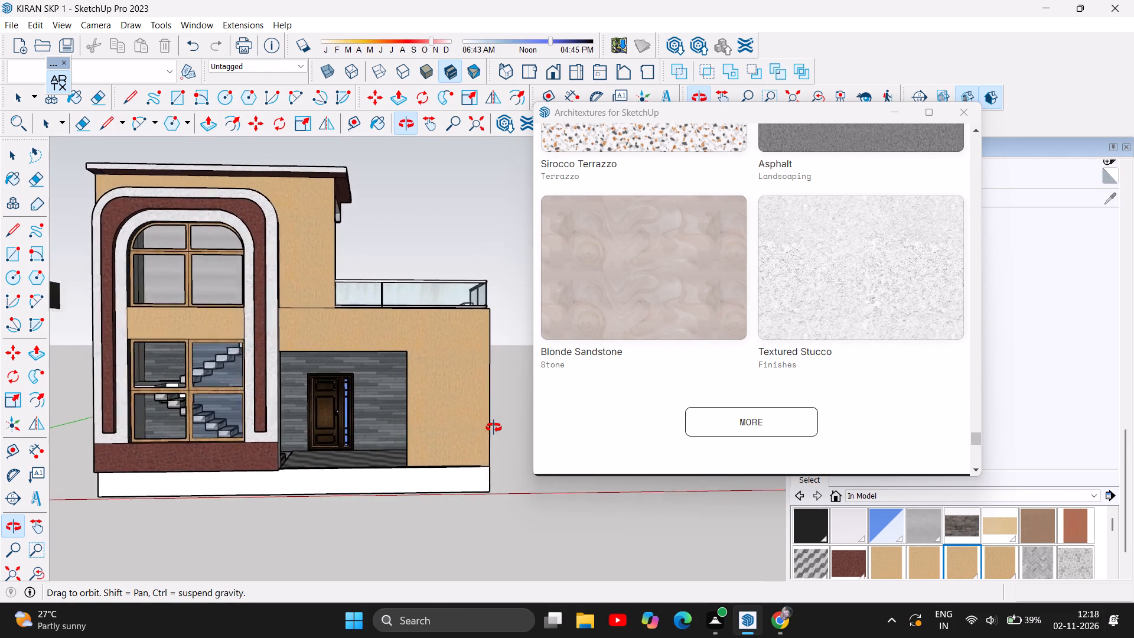
pyautogui.moveTo(494, 428); pyautogui.dragTo(514, 428)
# Push/Pull the reddish-brown base band below the arched frame outward 6 11/16", level with the raised central strip.
pyautogui.click(208, 123)
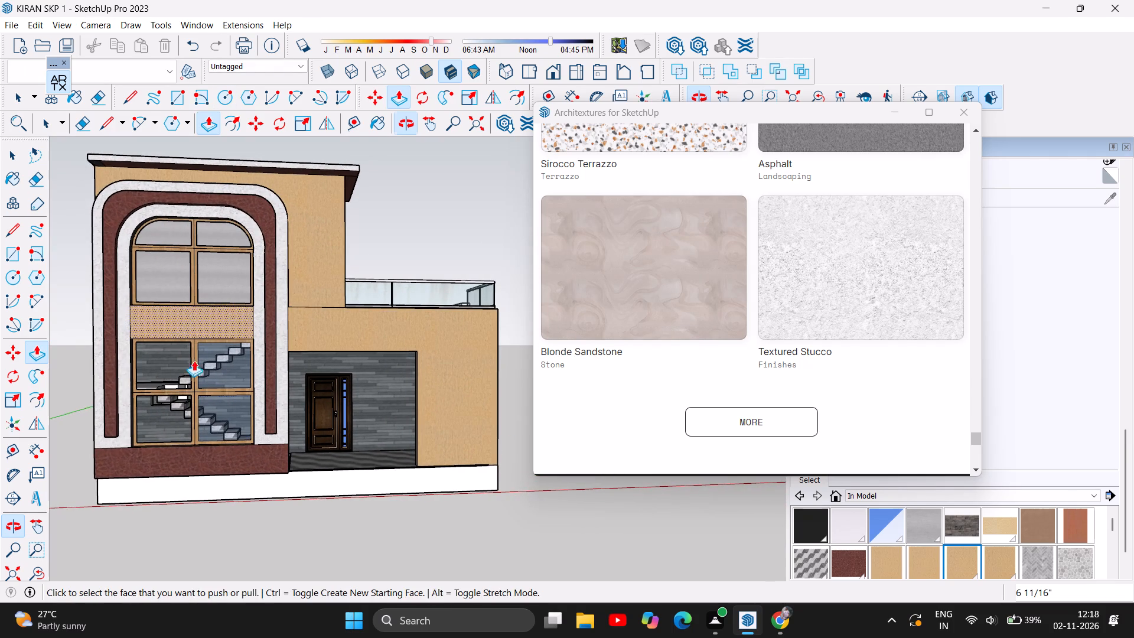
pyautogui.click(230, 460)
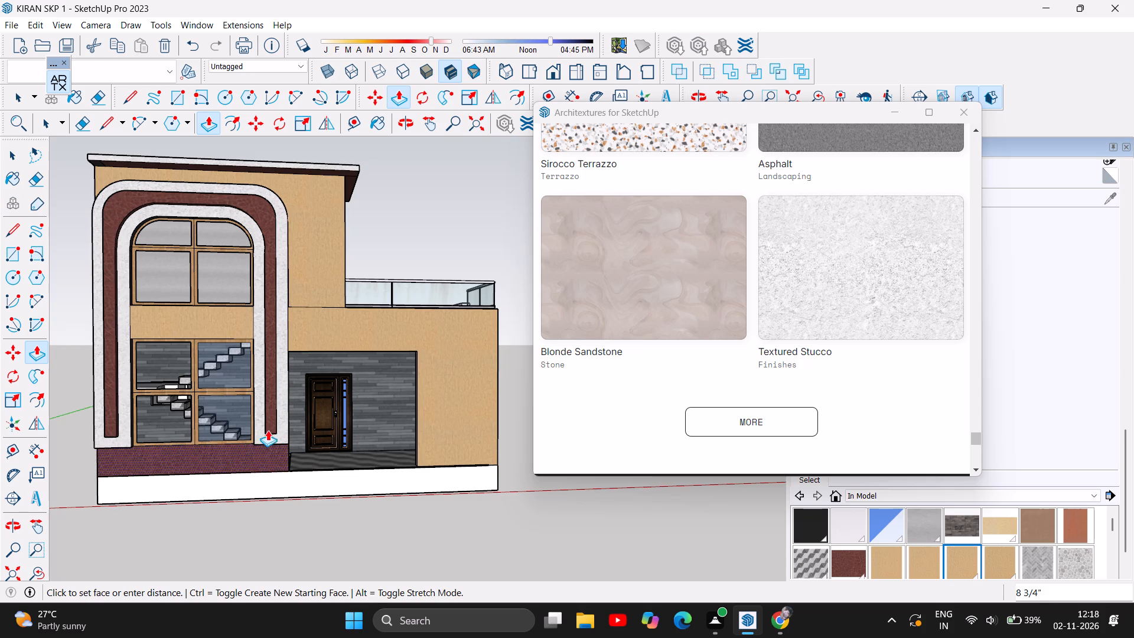
pyautogui.click(271, 427)
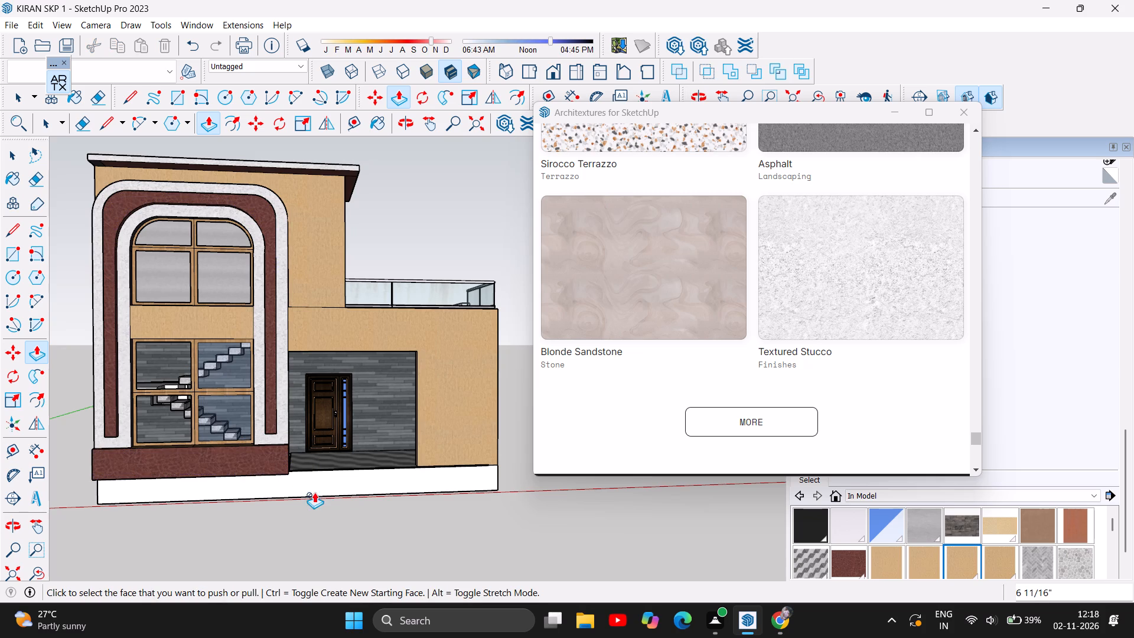
pyautogui.scroll(5, 85, 471)
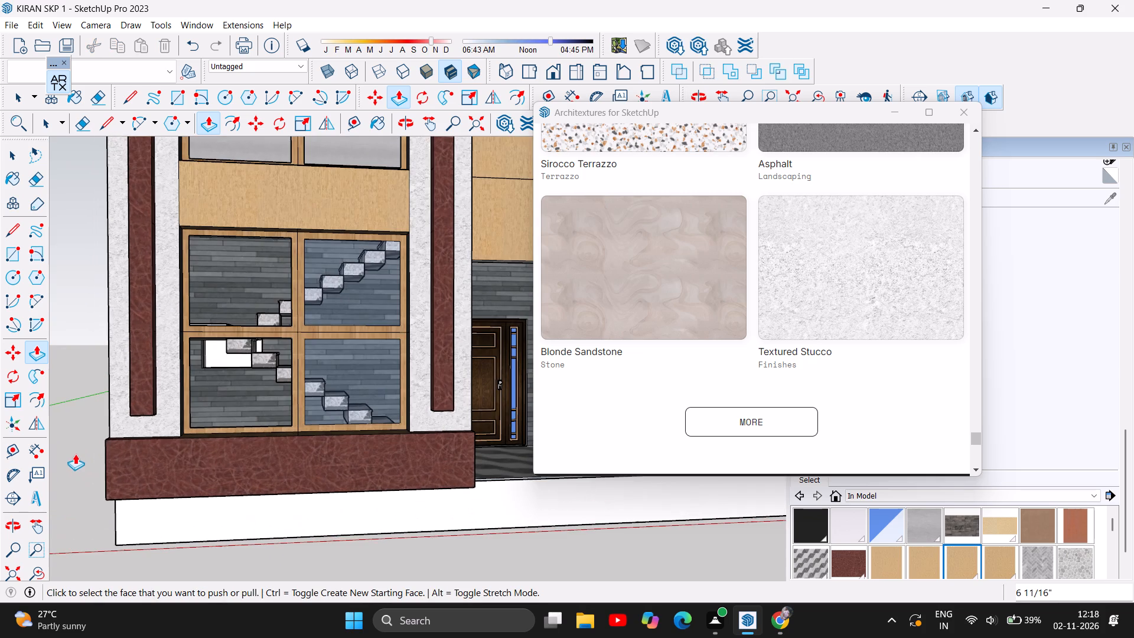
pyautogui.click(405, 122)
pyautogui.moveTo(126, 337); pyautogui.dragTo(331, 350)
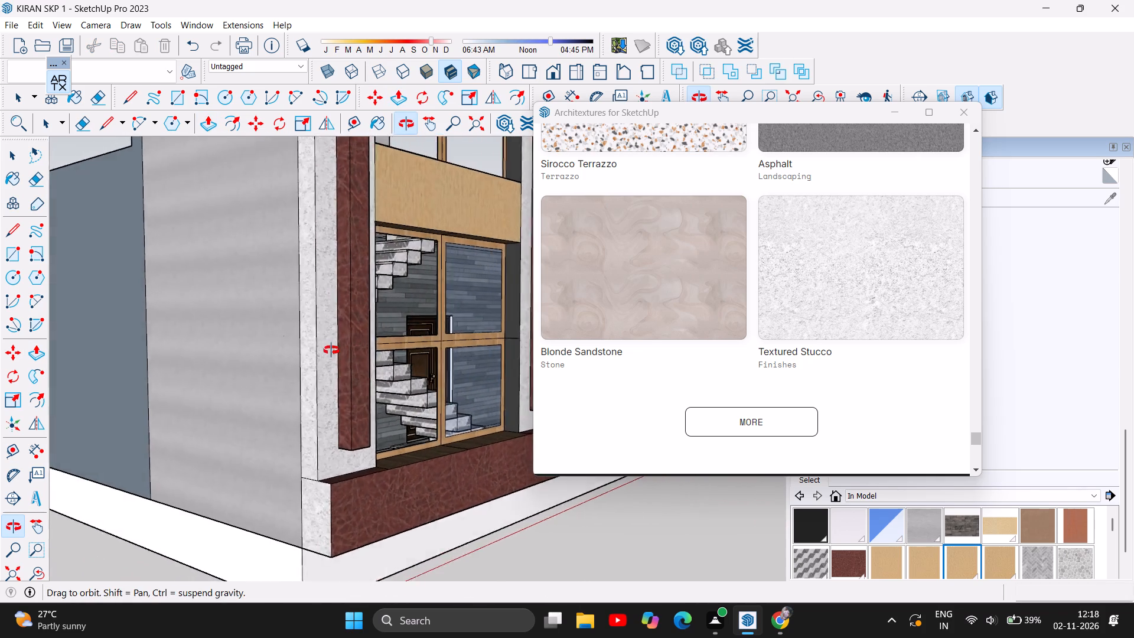
pyautogui.moveTo(331, 350); pyautogui.dragTo(0, 378)
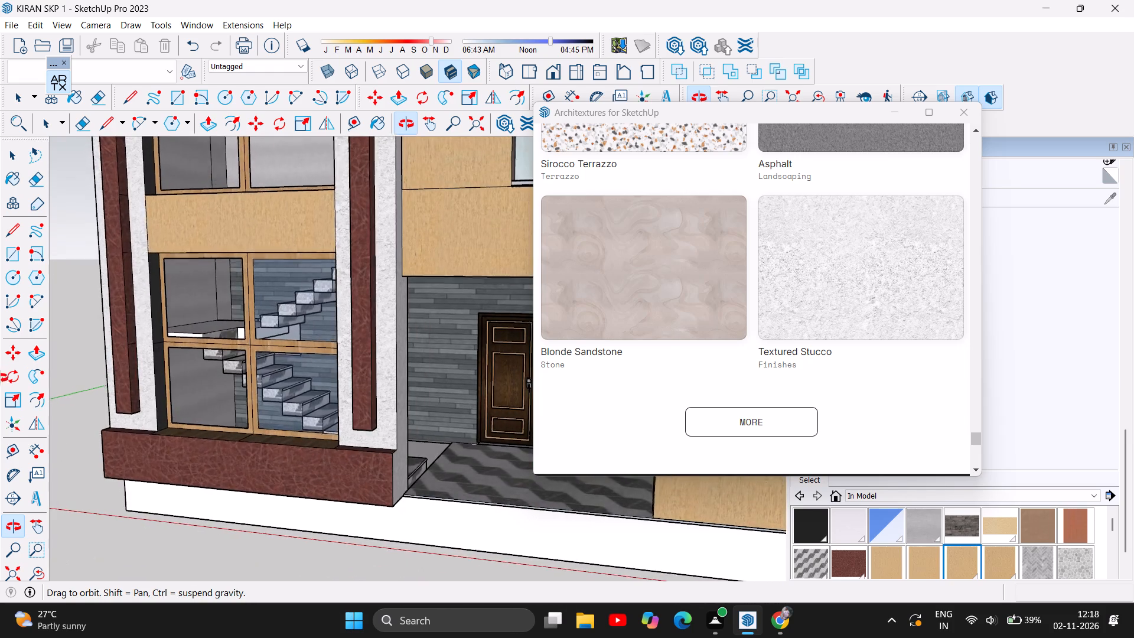
# Push/Pull the bottom end of the raised leather strip's leg farther from the entrance down about 10 1/4" to meet the base band.
pyautogui.moveTo(0, 378); pyautogui.dragTo(227, 251)
pyautogui.click(227, 251)
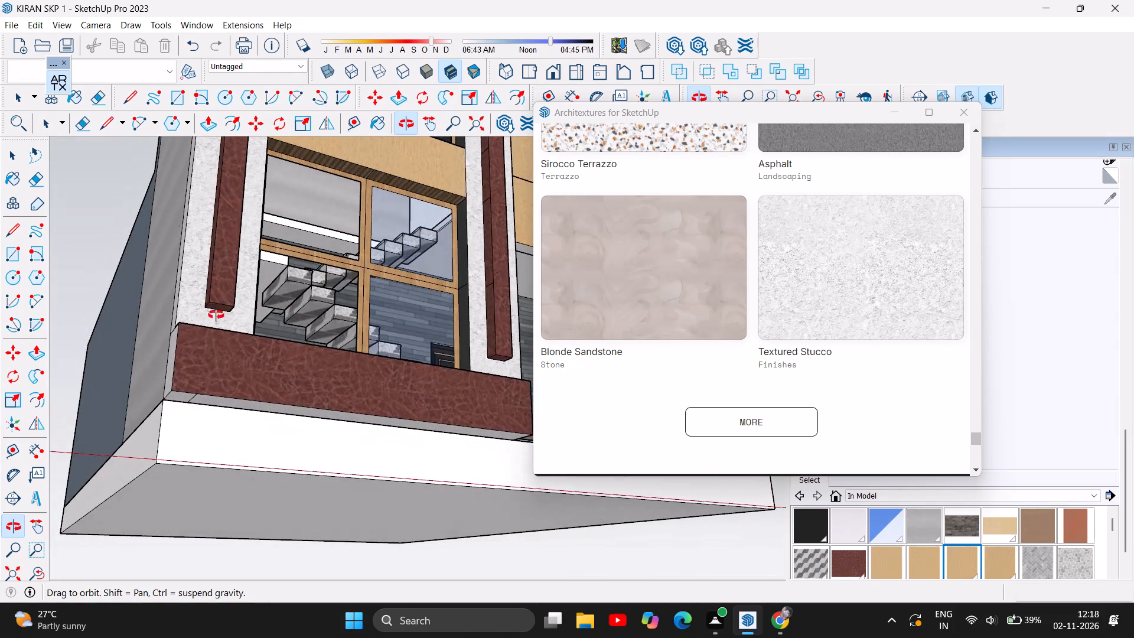
pyautogui.scroll(5, 228, 327)
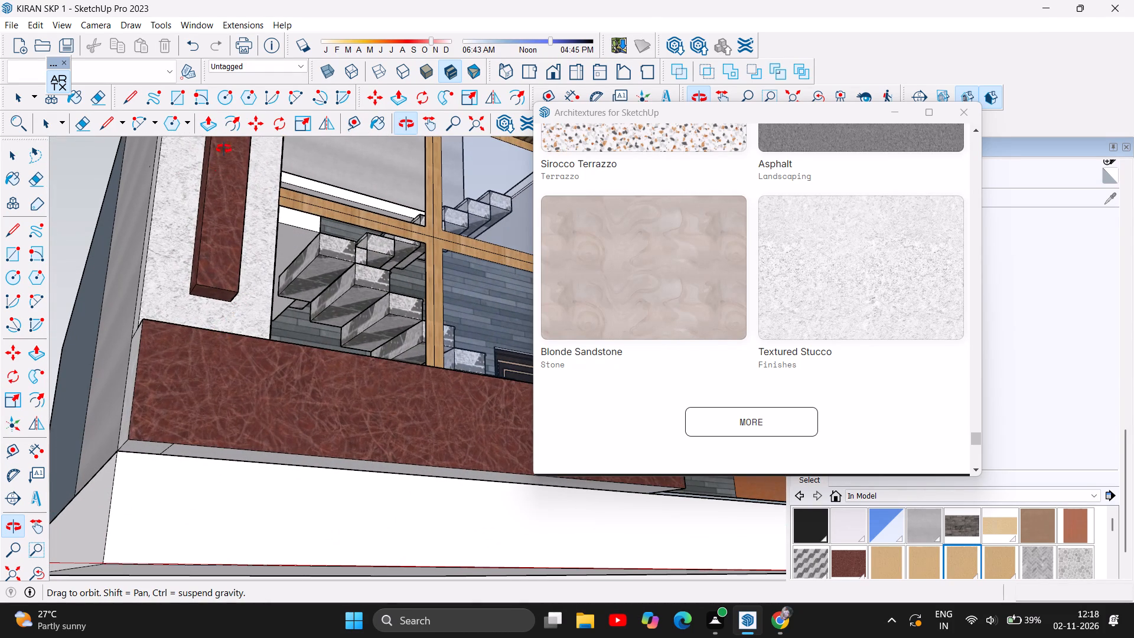
pyautogui.click(208, 124)
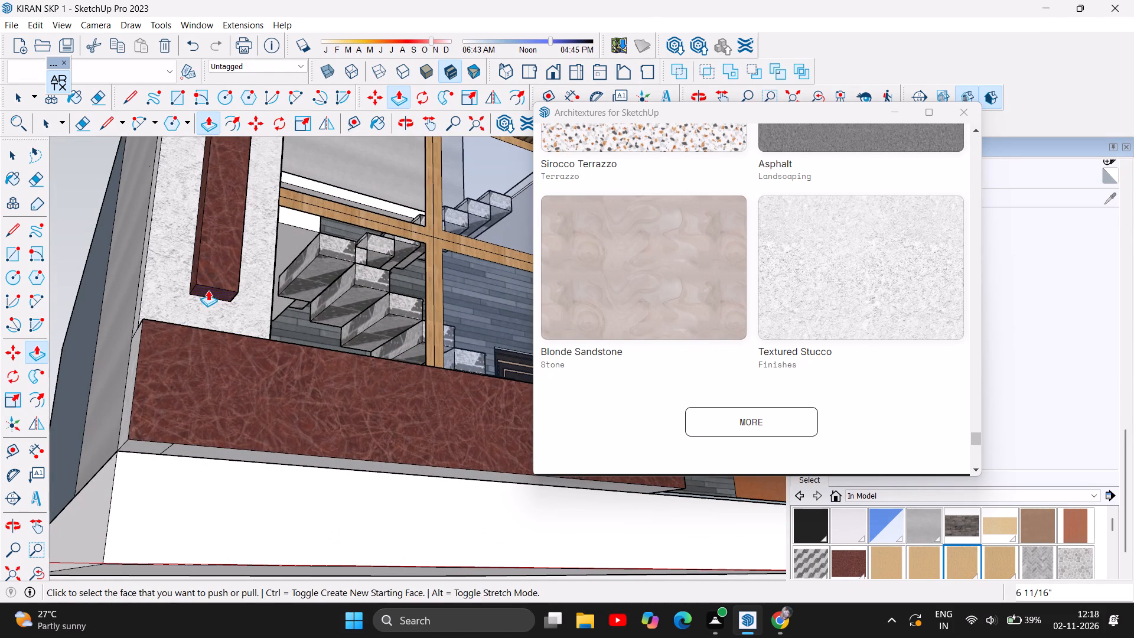
pyautogui.click(208, 290)
pyautogui.click(203, 336)
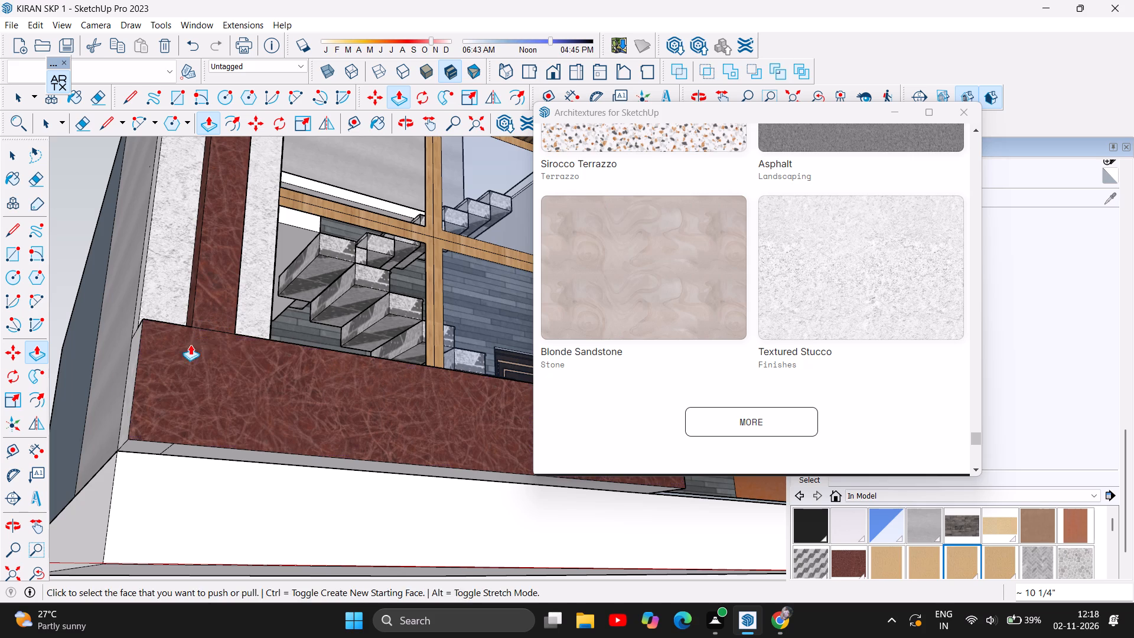
# Push/Pull the bottom end of the raised strip's leg nearer the entrance down about 10 1/4" to meet the base band.
pyautogui.click(409, 118)
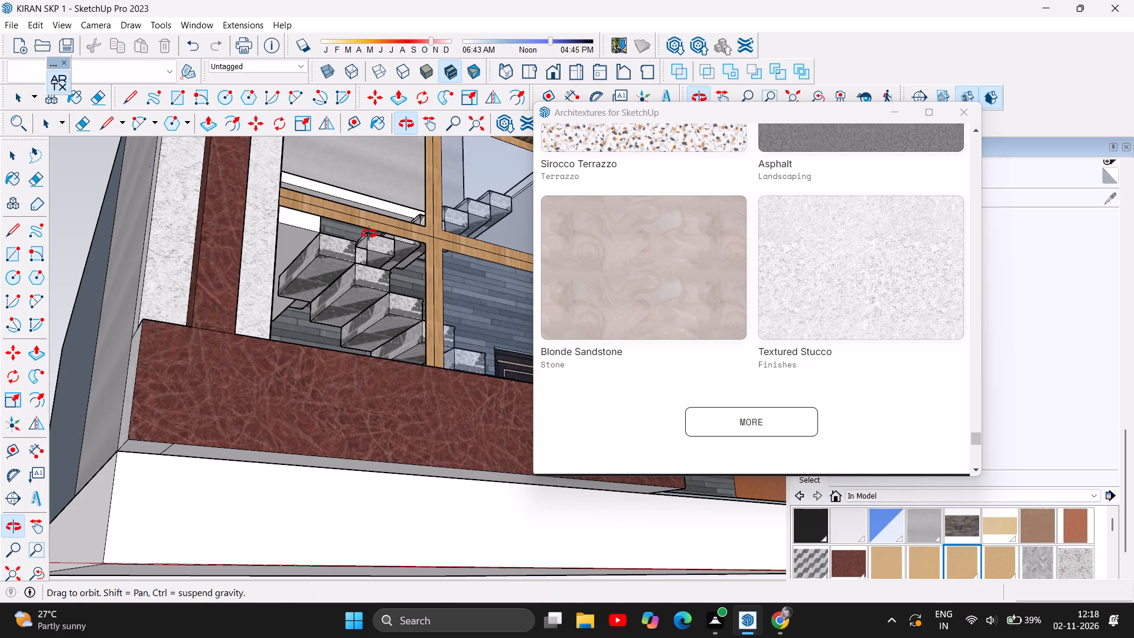
pyautogui.moveTo(373, 285); pyautogui.dragTo(107, 346)
pyautogui.moveTo(346, 376); pyautogui.dragTo(368, 315)
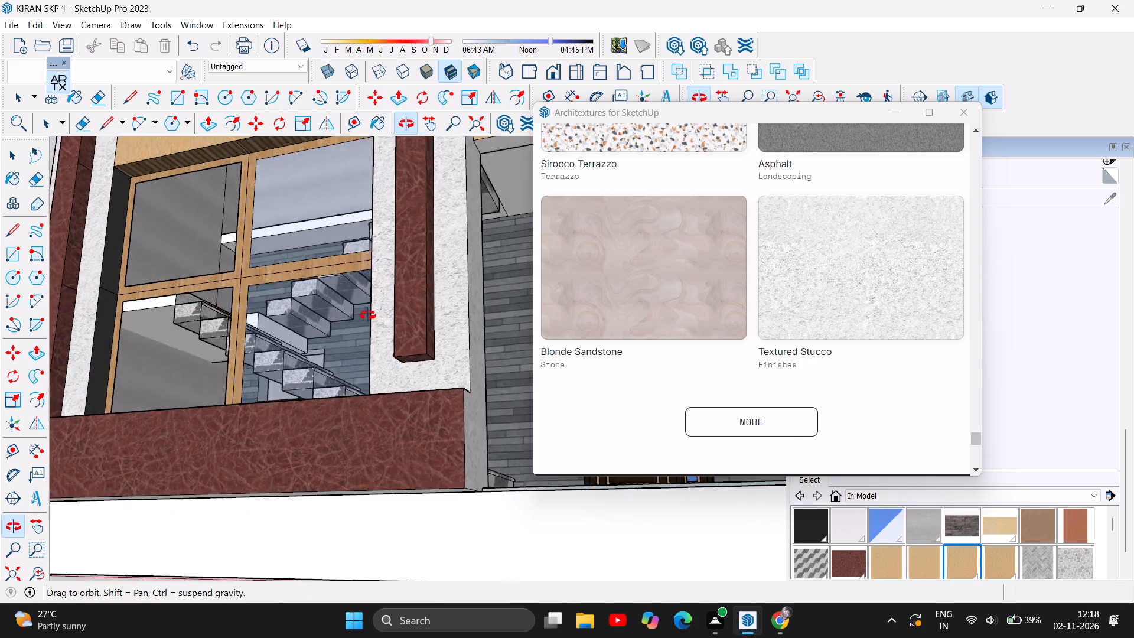
pyautogui.moveTo(368, 315); pyautogui.dragTo(358, 293)
pyautogui.scroll(4, 406, 333)
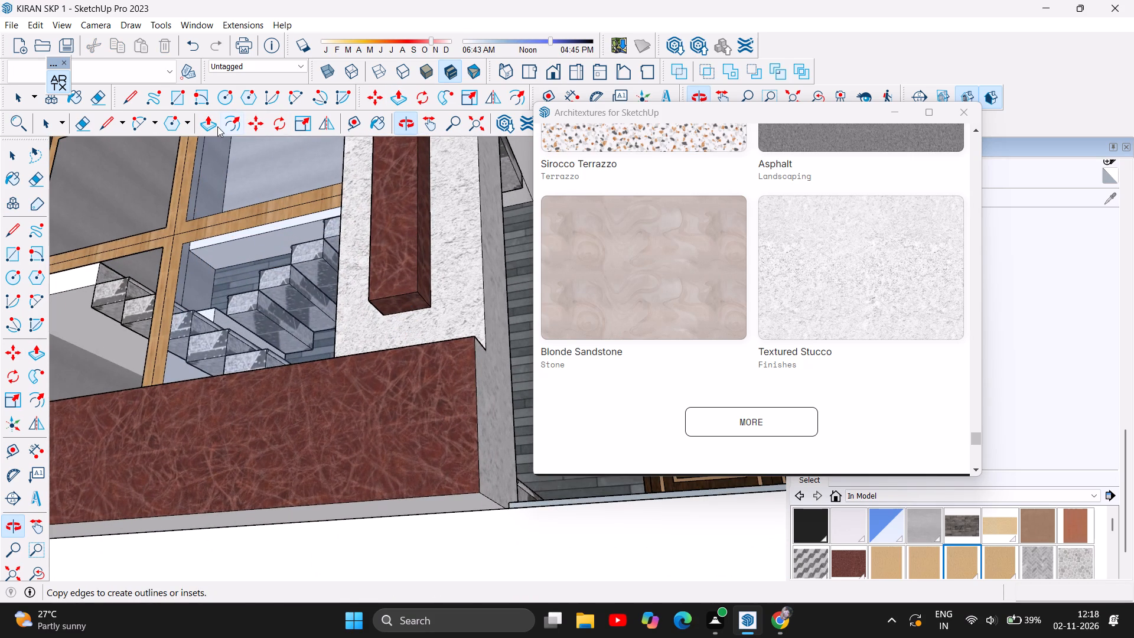
pyautogui.click(215, 126)
pyautogui.click(407, 300)
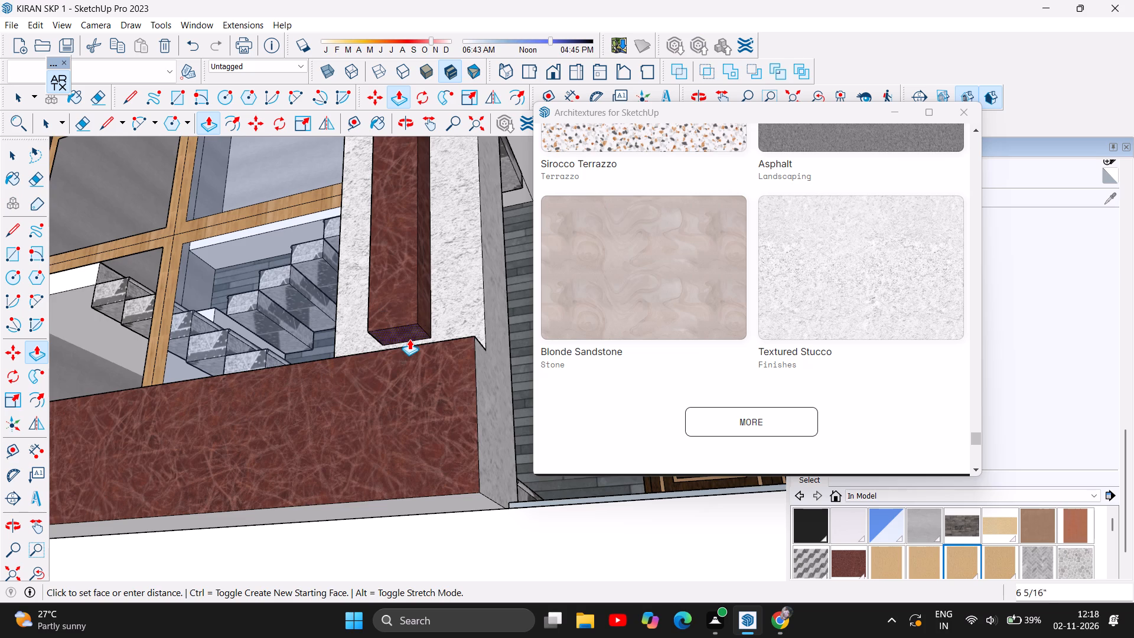
pyautogui.click(408, 356)
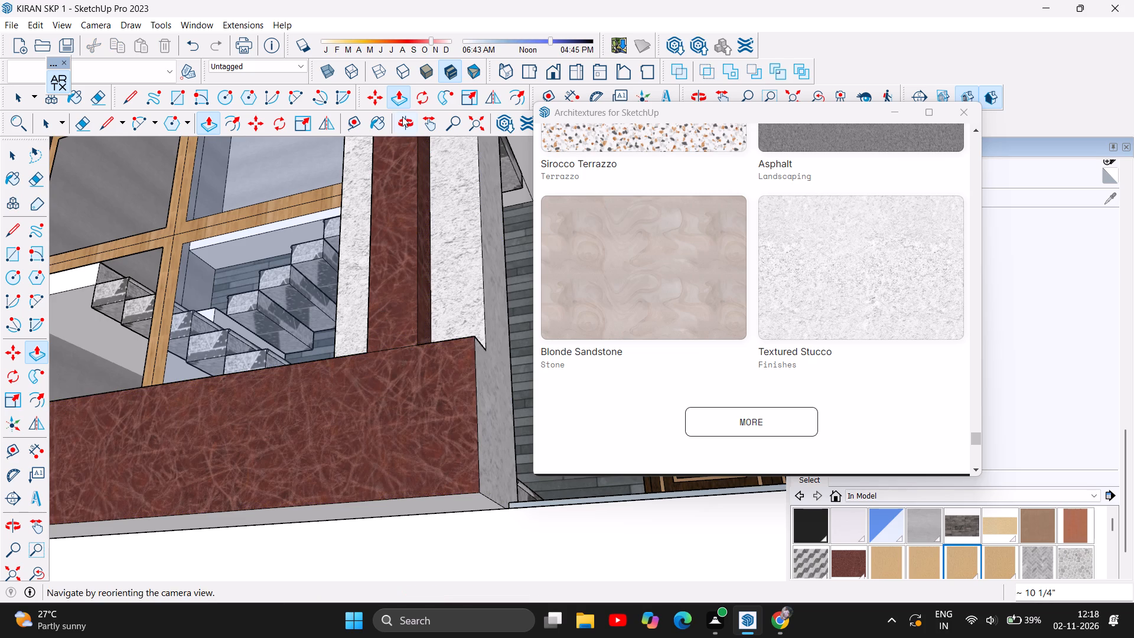
# Examine the joined arch strip and base band, and the whole house front, from below, both sides and afar.
pyautogui.click(402, 116)
pyautogui.scroll(-5, 288, 466)
pyautogui.scroll(-3, 370, 478)
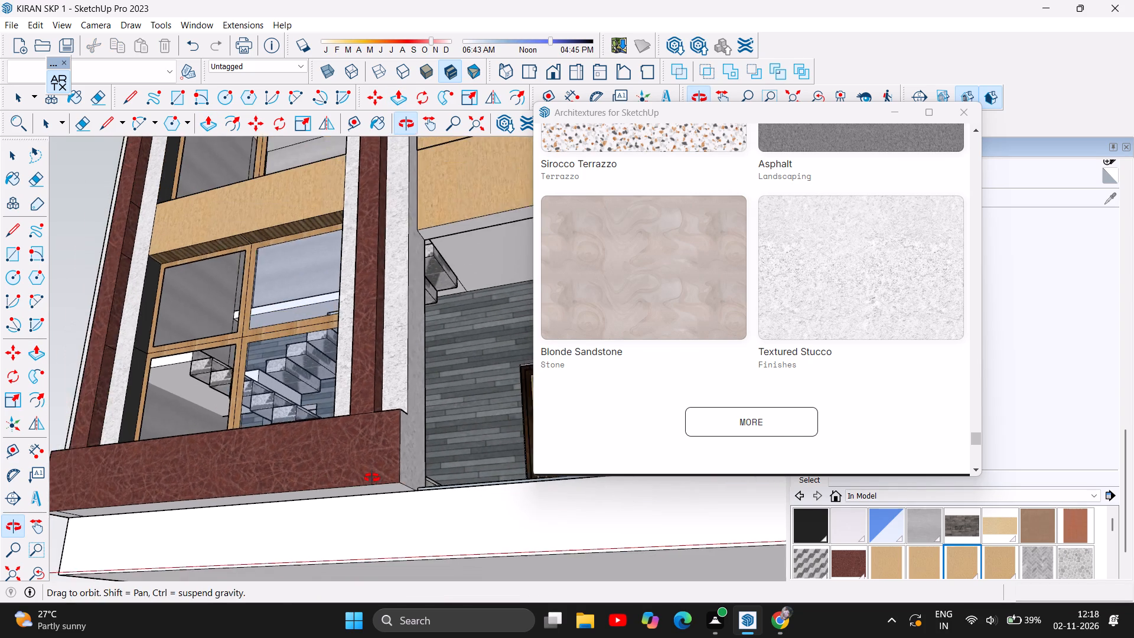
pyautogui.scroll(-8, 372, 478)
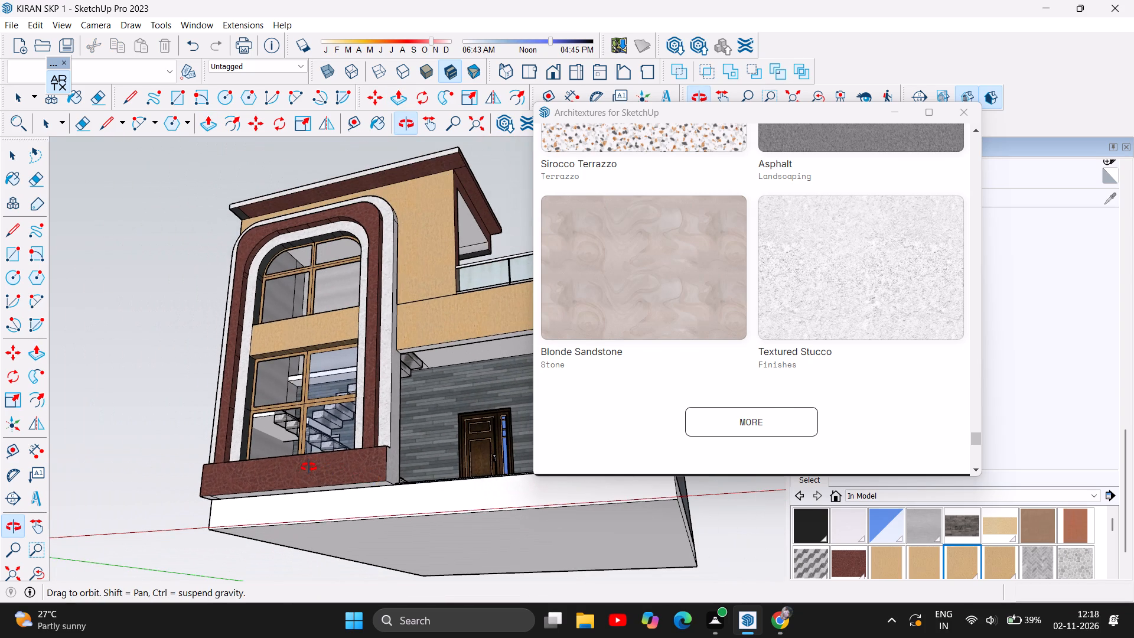
pyautogui.scroll(-2, 304, 468)
pyautogui.scroll(-4, 149, 389)
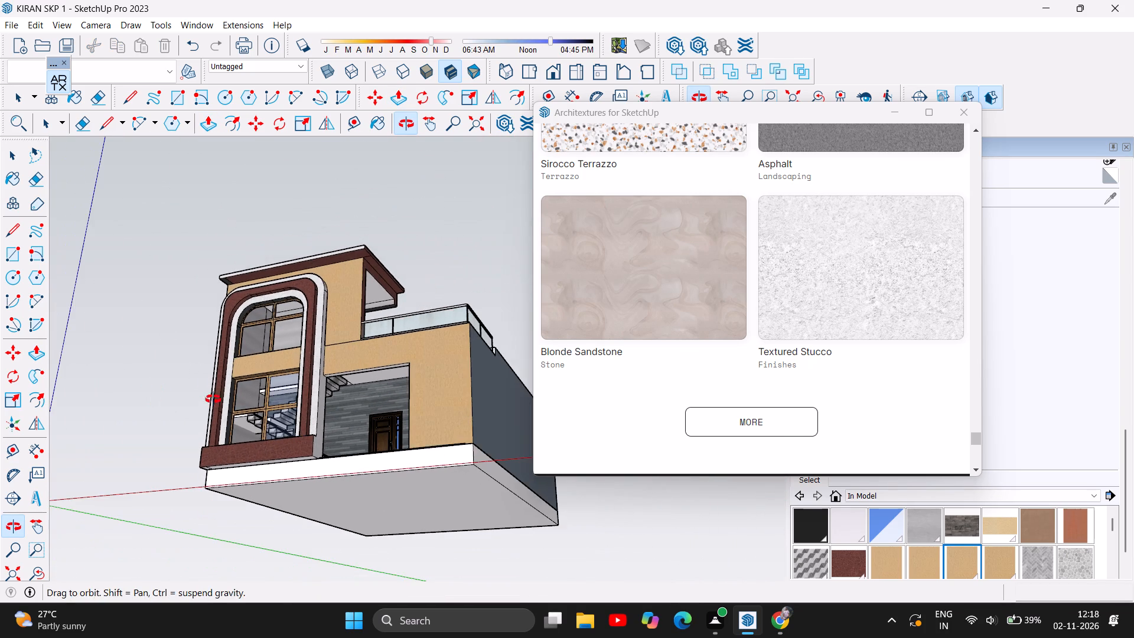
pyautogui.moveTo(213, 399); pyautogui.dragTo(435, 521)
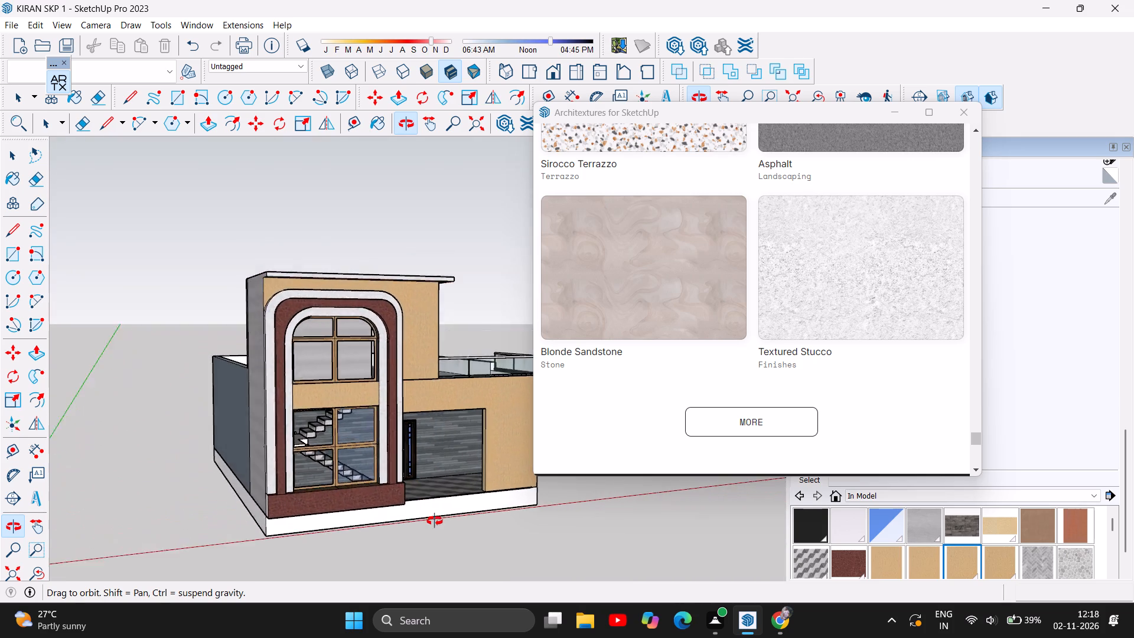
pyautogui.moveTo(435, 521); pyautogui.dragTo(291, 545)
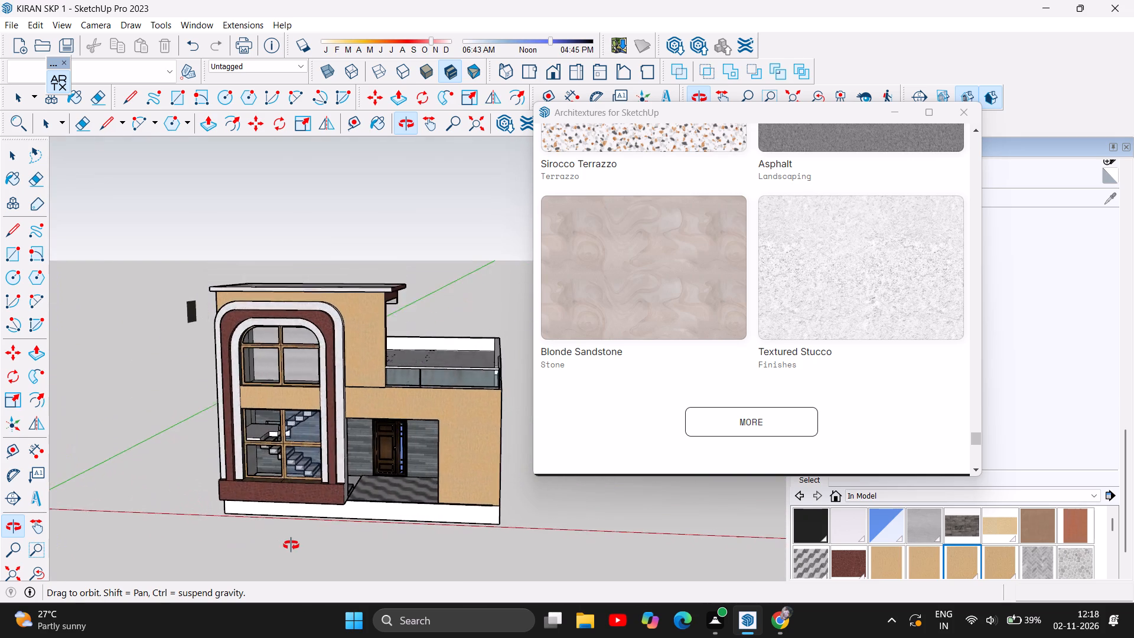
pyautogui.moveTo(291, 545); pyautogui.dragTo(298, 542)
pyautogui.scroll(-4, 204, 477)
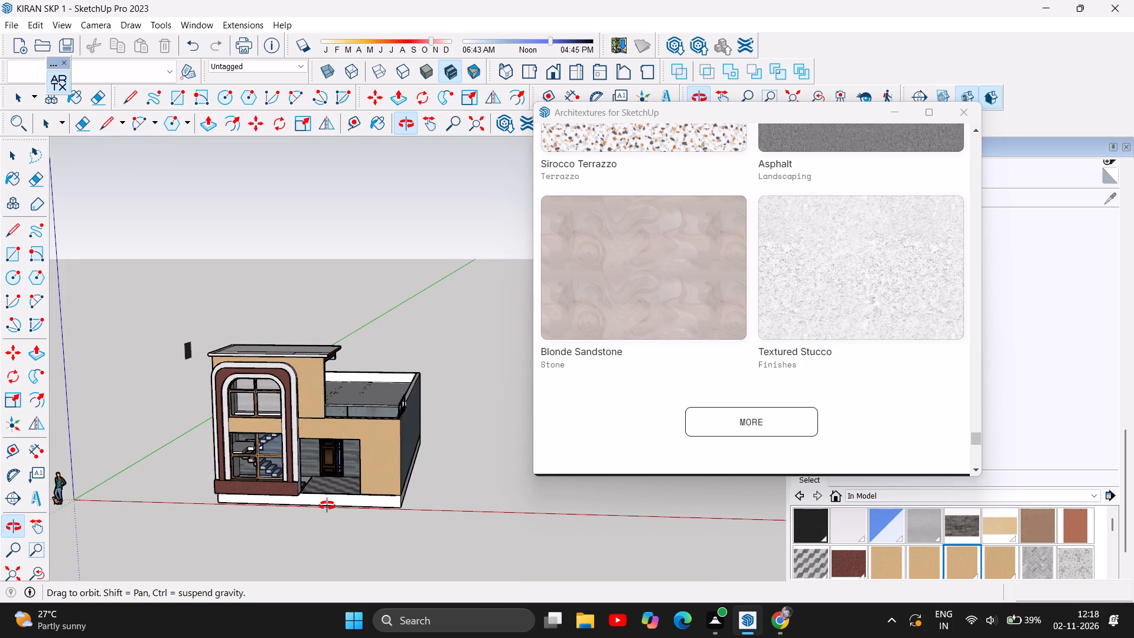
pyautogui.scroll(1, 363, 576)
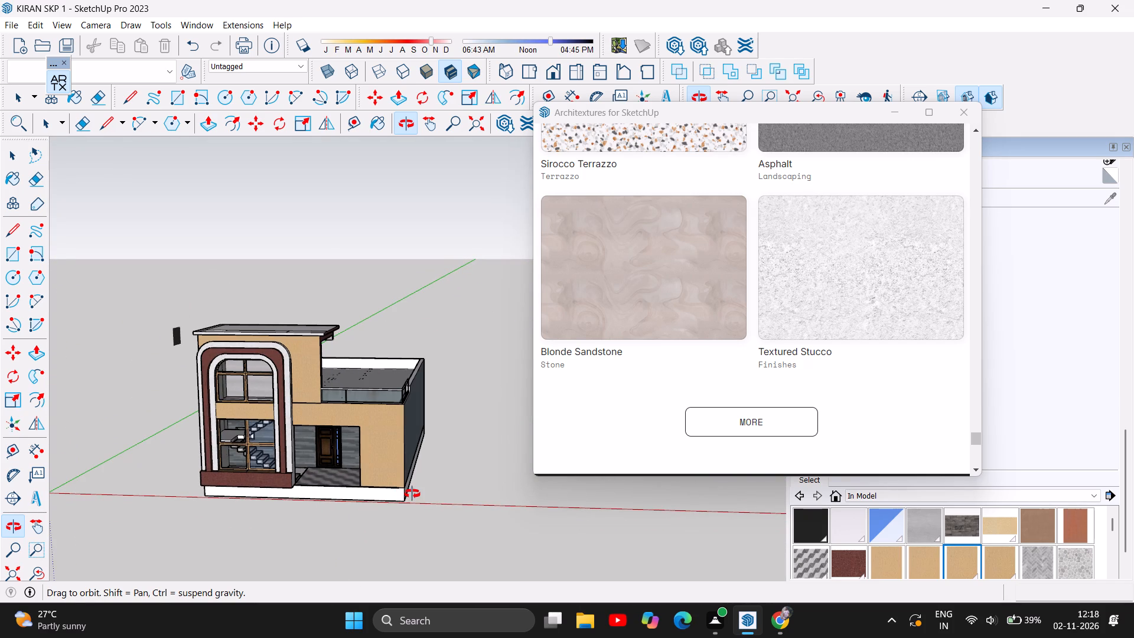
pyautogui.scroll(4, 426, 481)
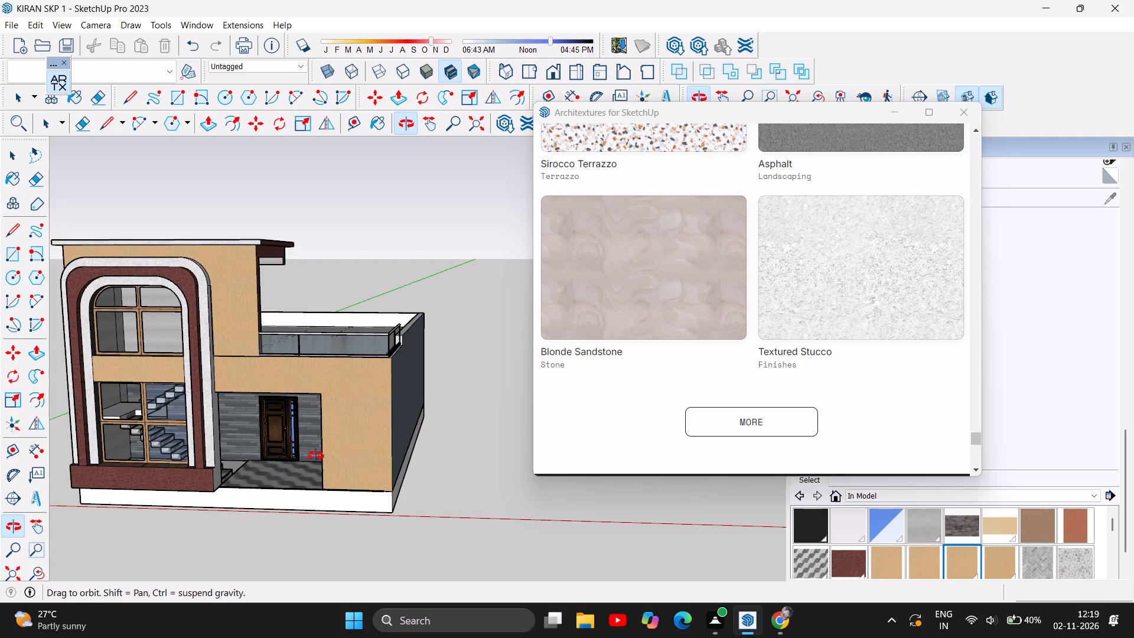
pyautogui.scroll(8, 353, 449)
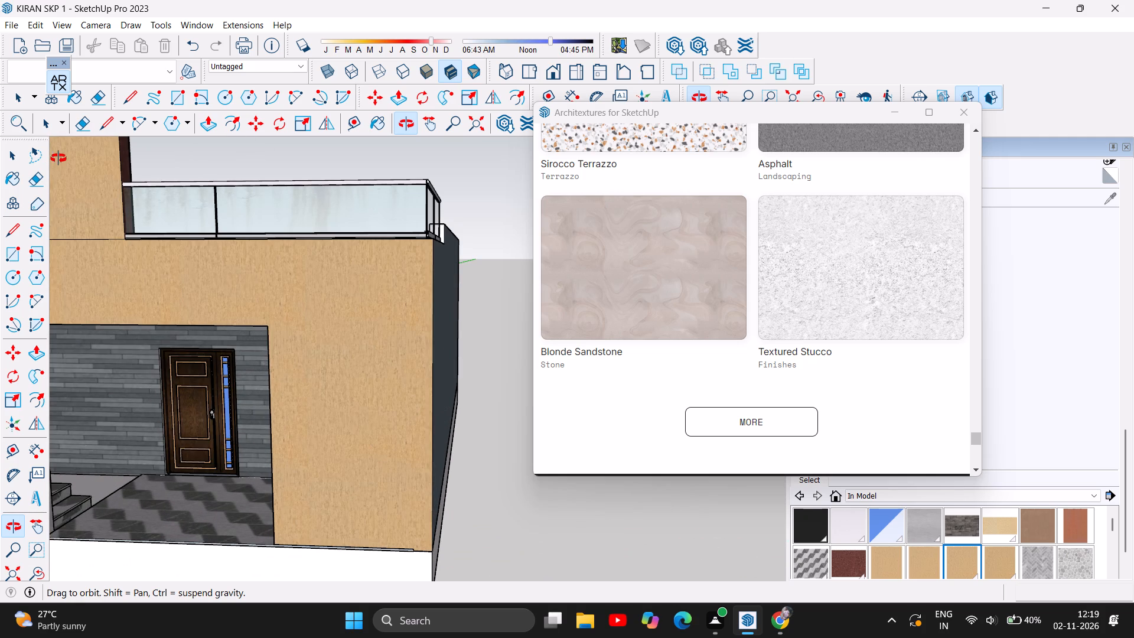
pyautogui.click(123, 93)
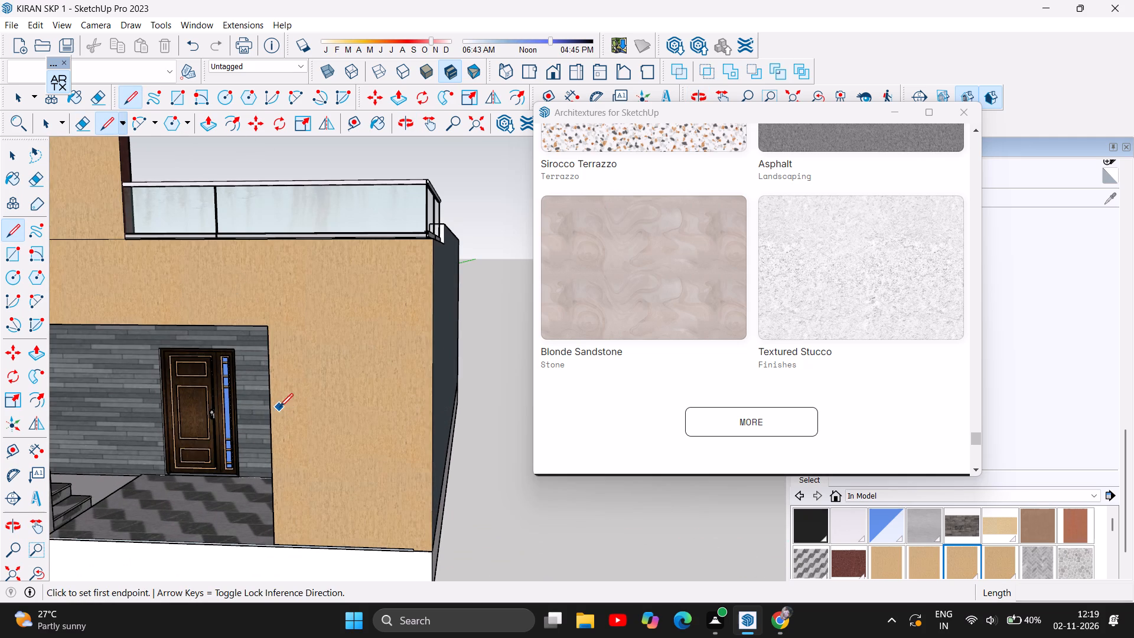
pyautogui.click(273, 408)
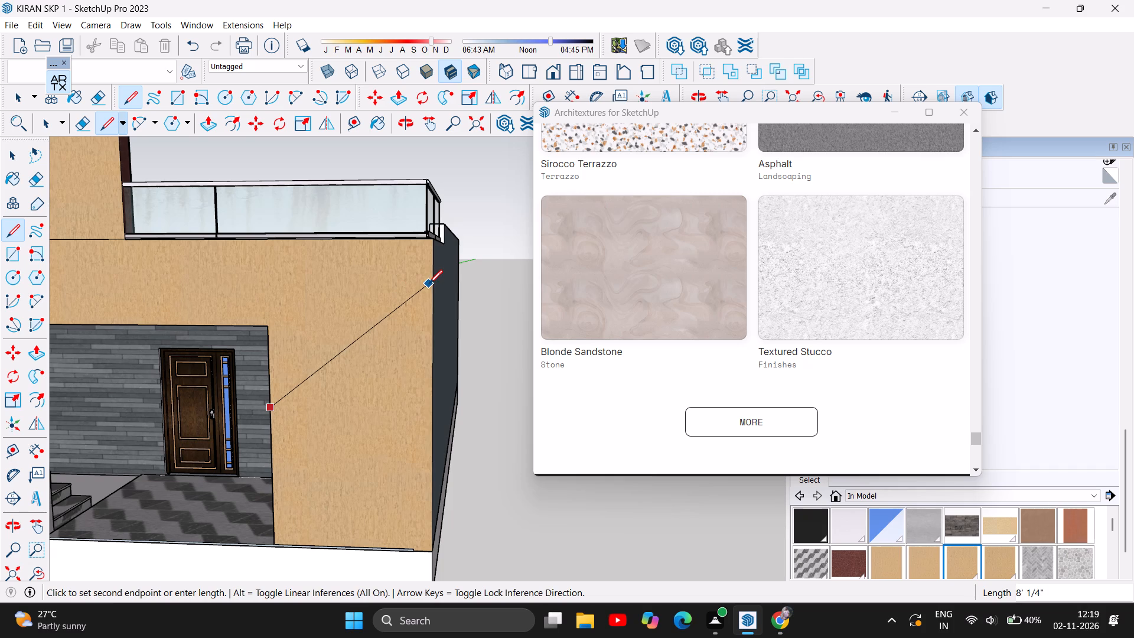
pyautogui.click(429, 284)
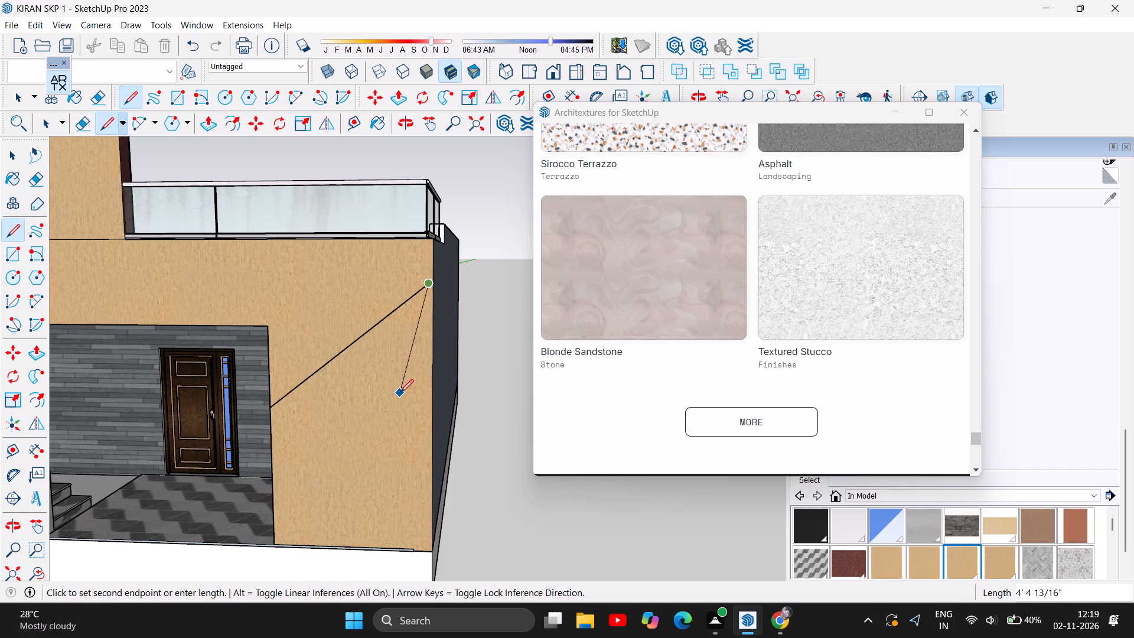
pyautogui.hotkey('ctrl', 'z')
# On the sand-coloured wall beside the entrance, draw slanted lines about 9' 5 11/16" and 7' 10 3/4", with branches about 4' 1 3/8" and 3' 8".
pyautogui.click(273, 425)
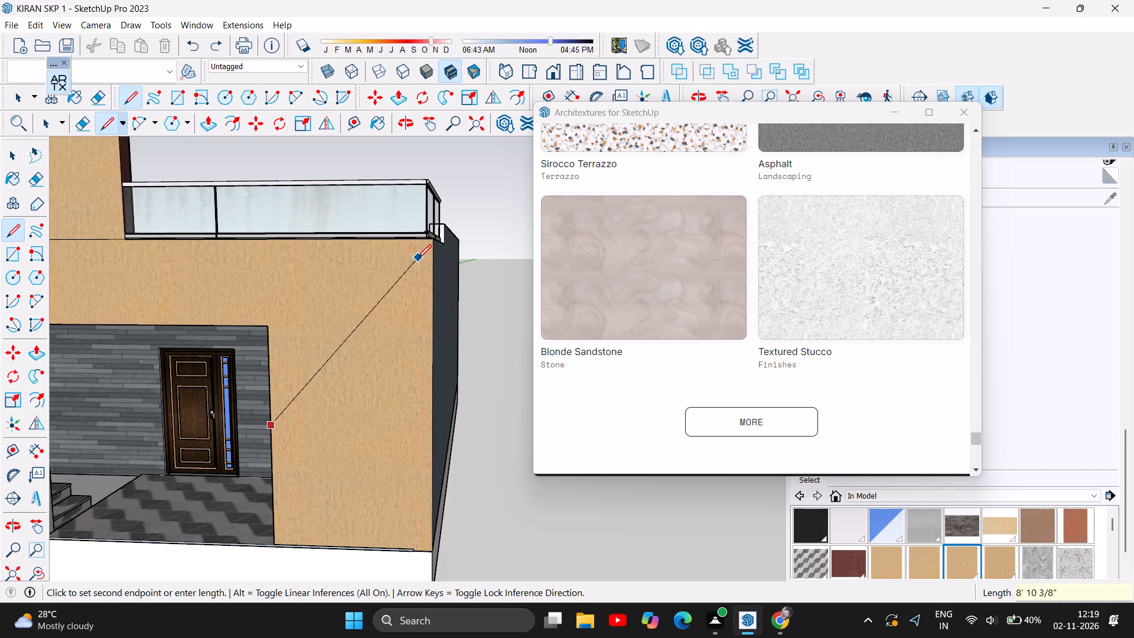
pyautogui.click(434, 250)
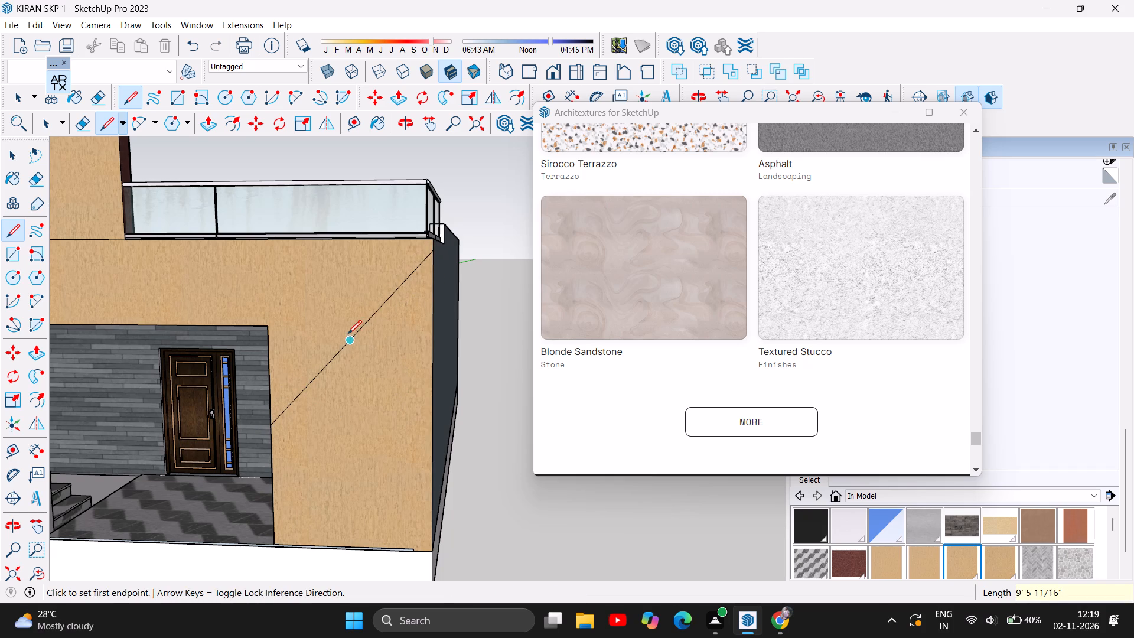
pyautogui.click(351, 337)
pyautogui.click(435, 399)
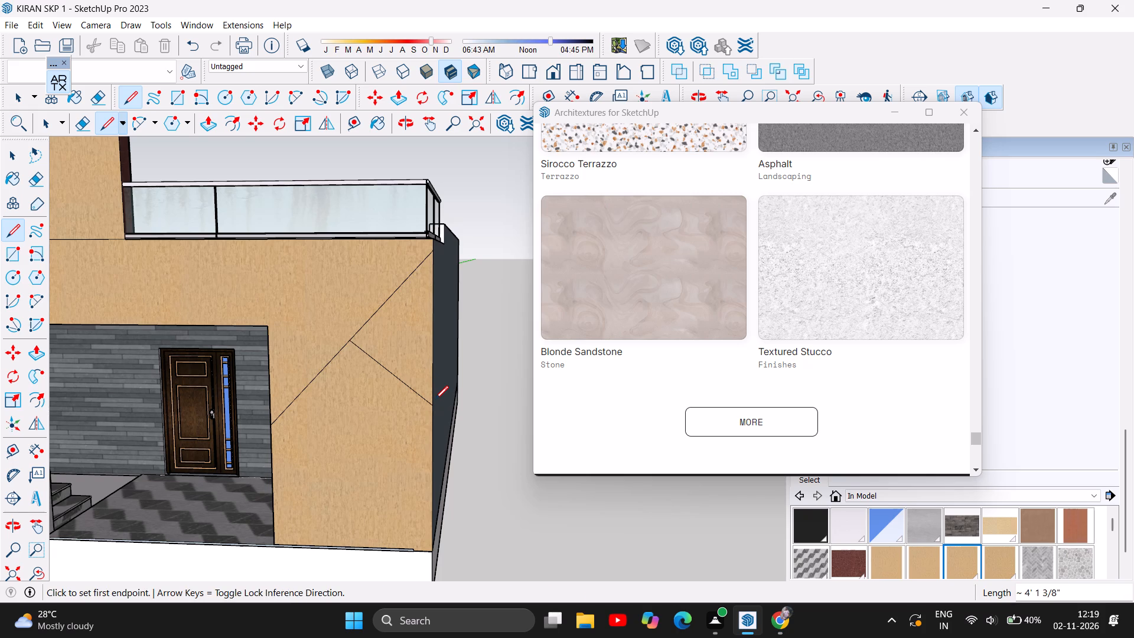
pyautogui.click(397, 373)
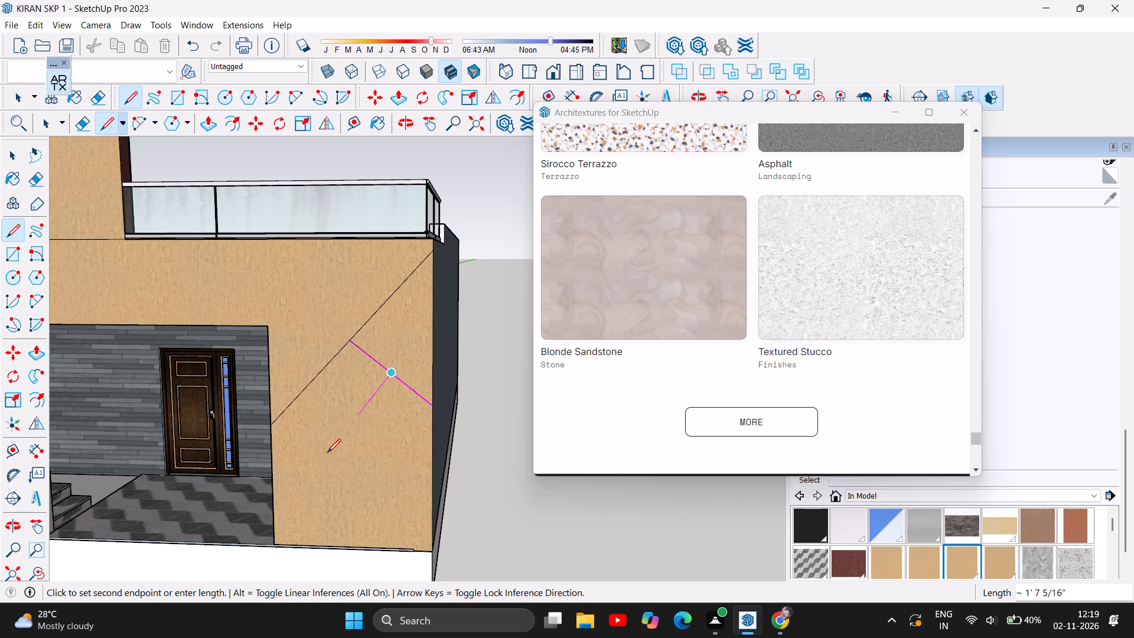
pyautogui.click(273, 517)
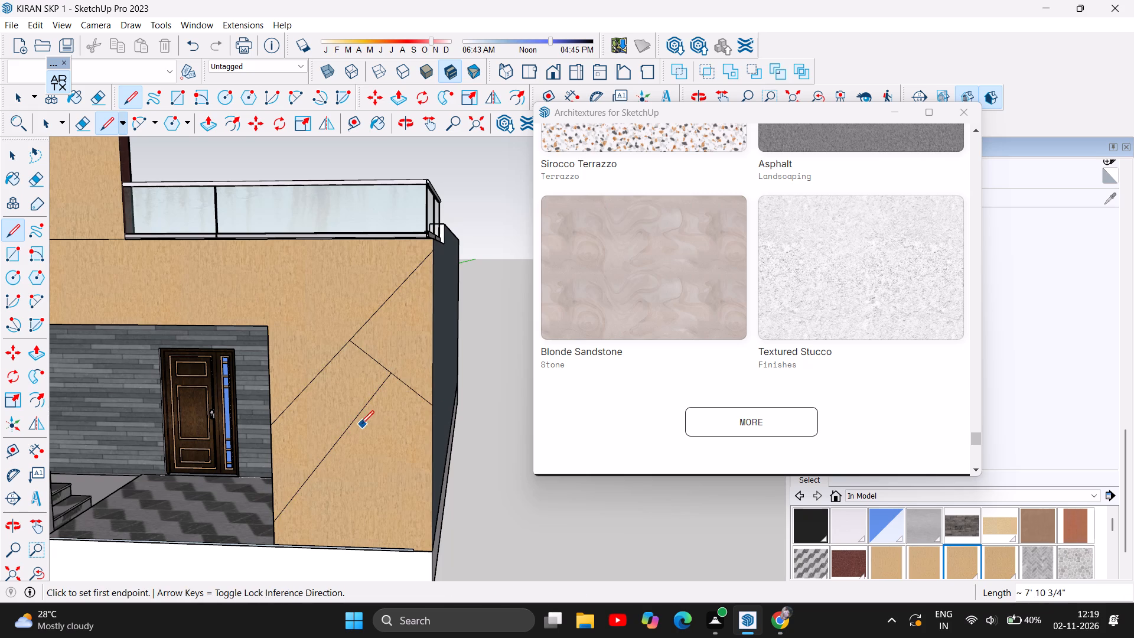
pyautogui.click(342, 432)
pyautogui.click(431, 458)
# Add four more slanted lines to the wall pattern, about 4' 10 3/8", 4' 6 9/16", 5' 10 1/16" and 4' 9 13/16" long.
pyautogui.click(327, 548)
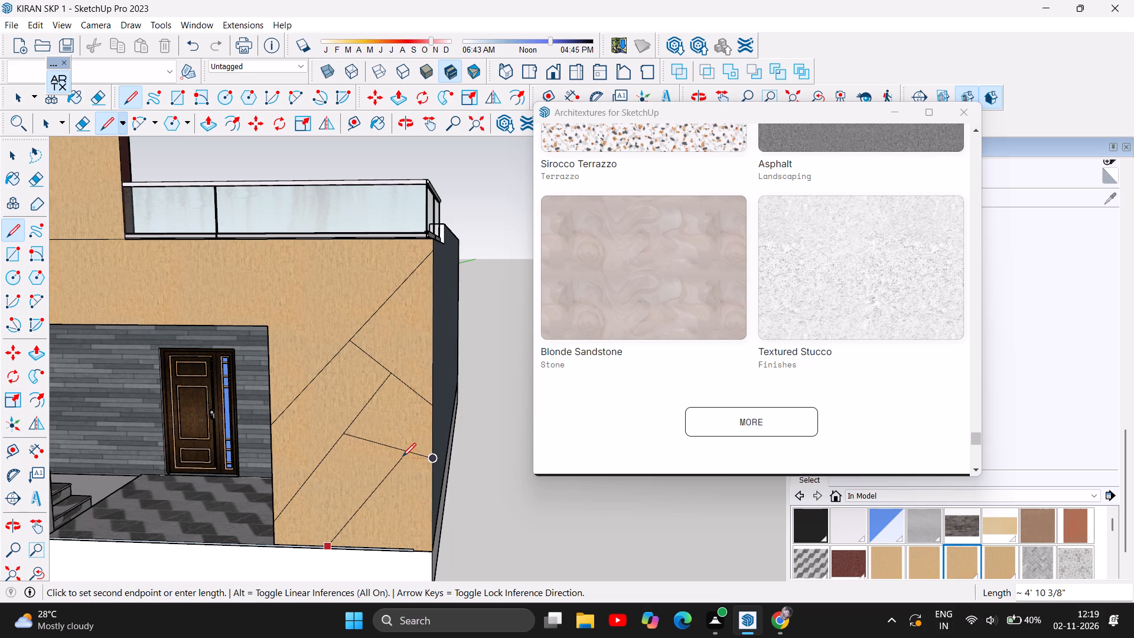
pyautogui.click(405, 453)
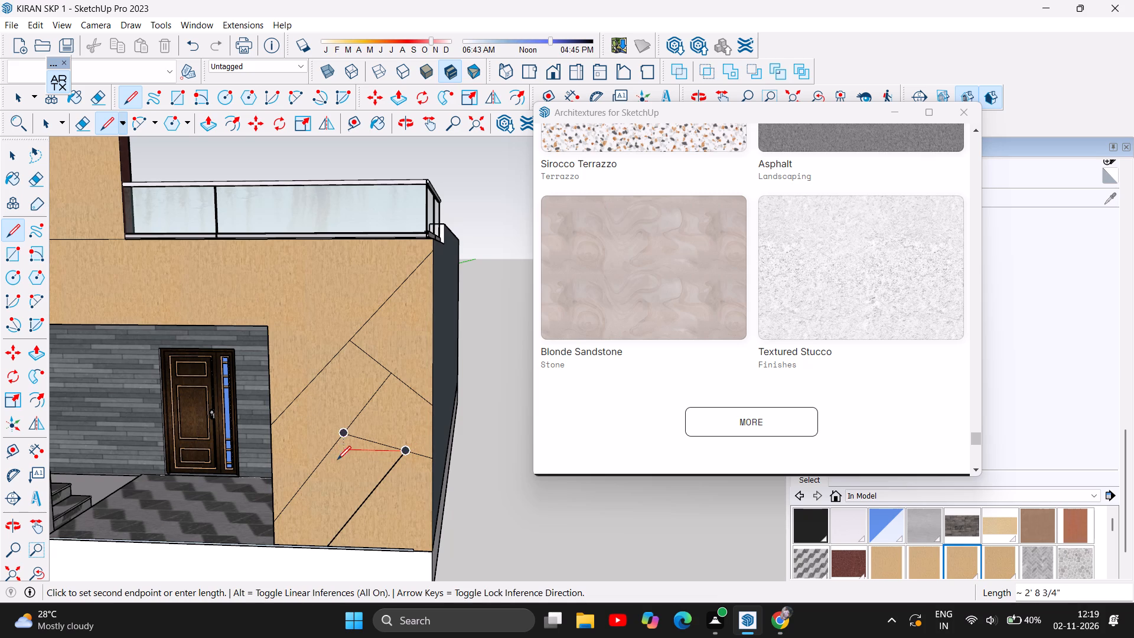
pyautogui.press('Escape')
pyautogui.click(369, 402)
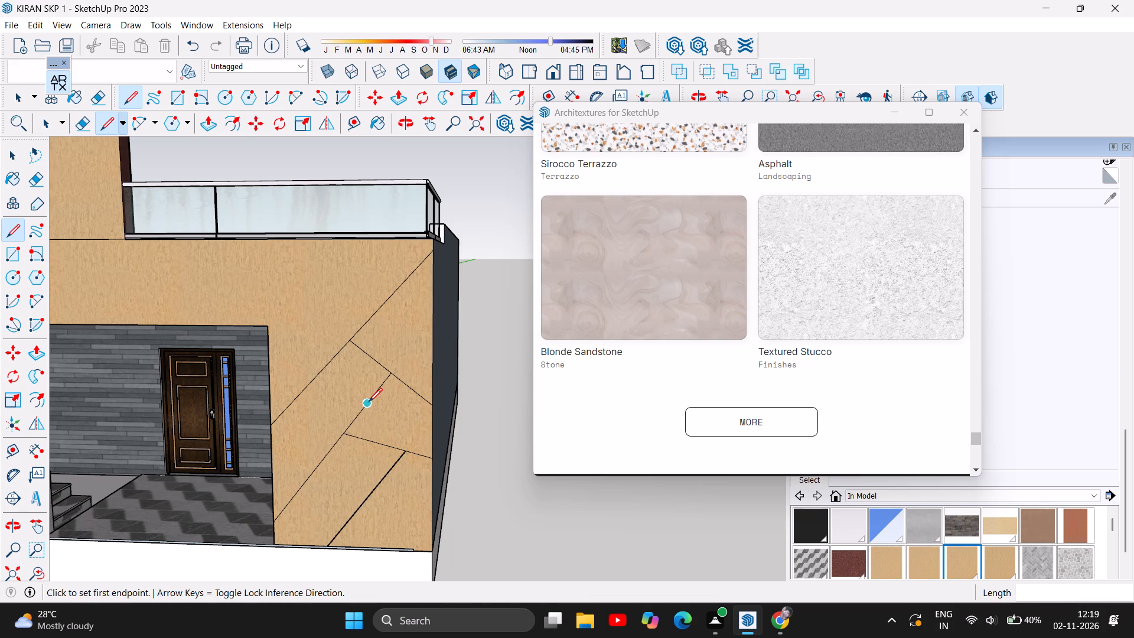
pyautogui.click(267, 344)
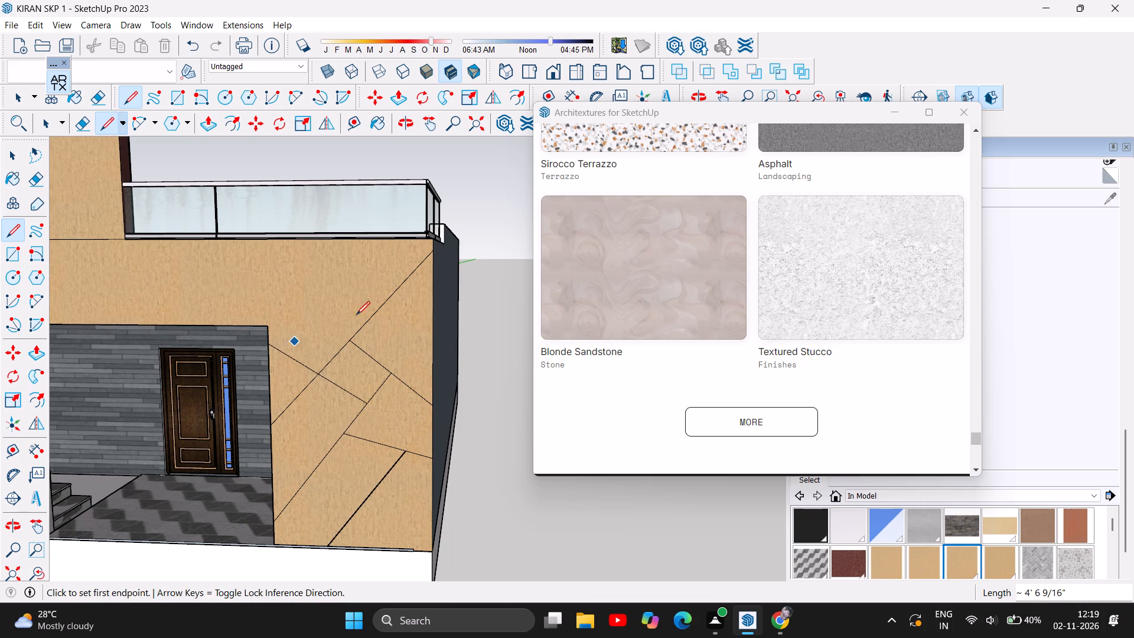
pyautogui.click(319, 467)
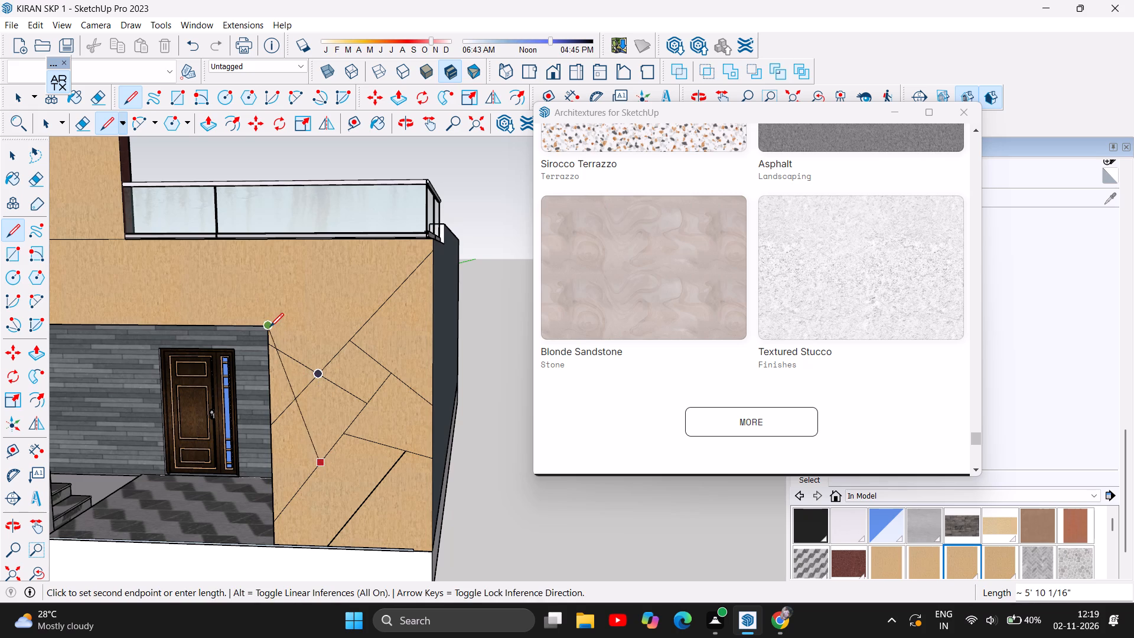
pyautogui.click(270, 325)
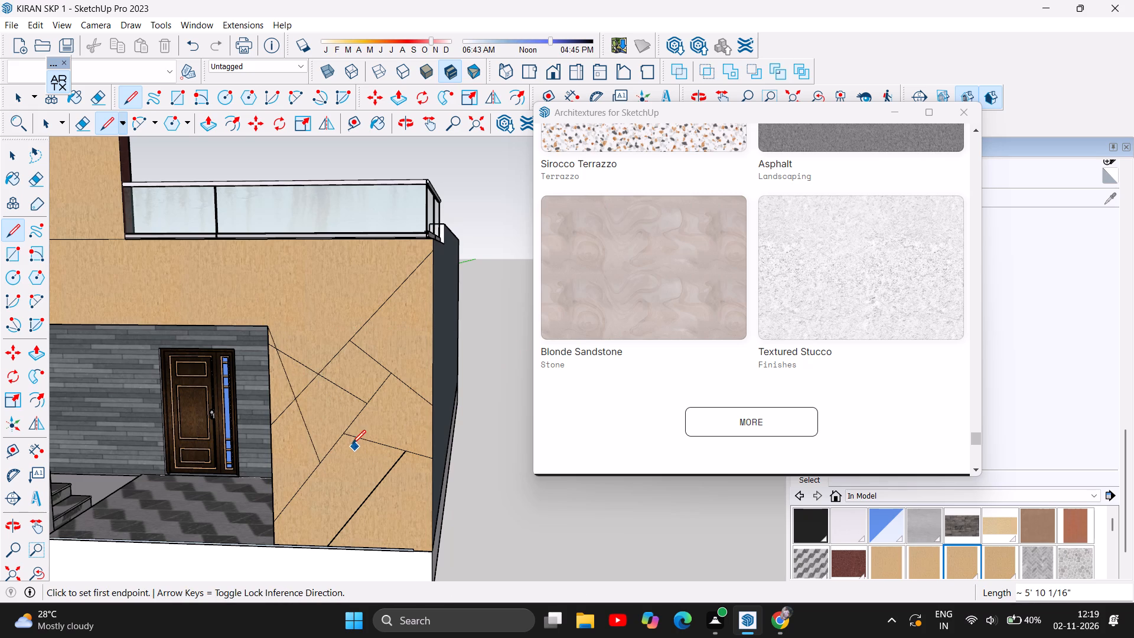
pyautogui.click(344, 434)
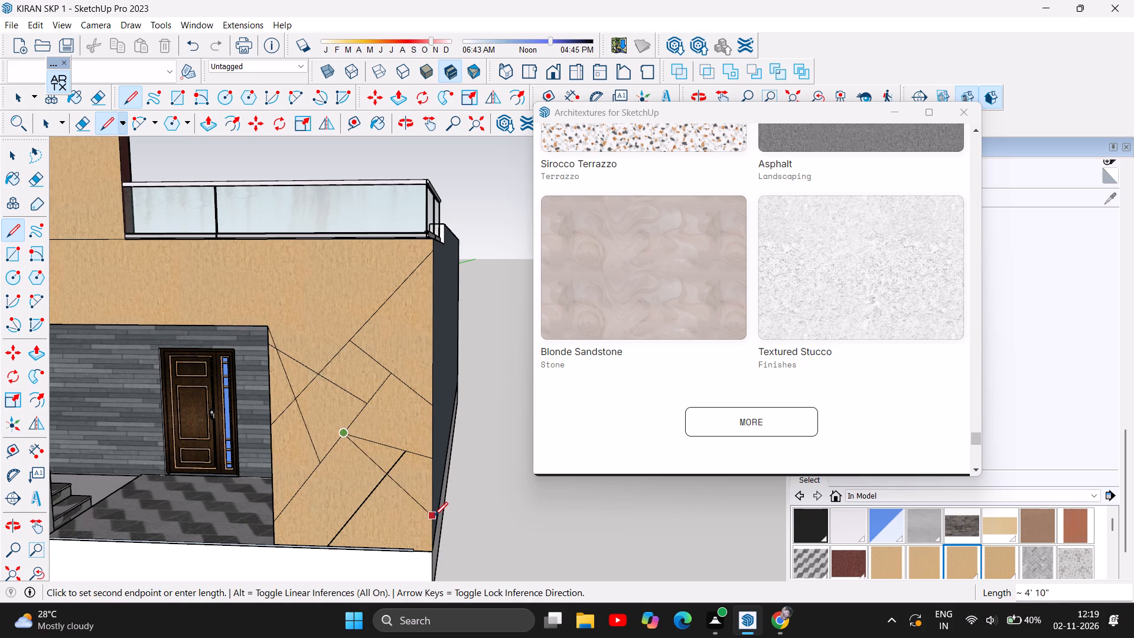
pyautogui.click(434, 515)
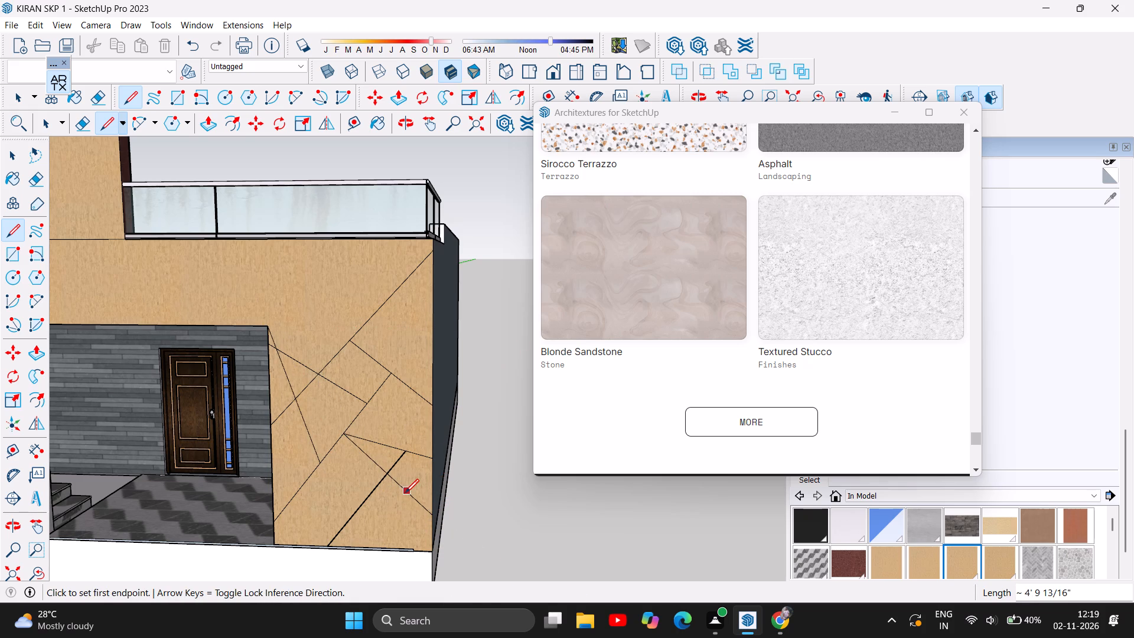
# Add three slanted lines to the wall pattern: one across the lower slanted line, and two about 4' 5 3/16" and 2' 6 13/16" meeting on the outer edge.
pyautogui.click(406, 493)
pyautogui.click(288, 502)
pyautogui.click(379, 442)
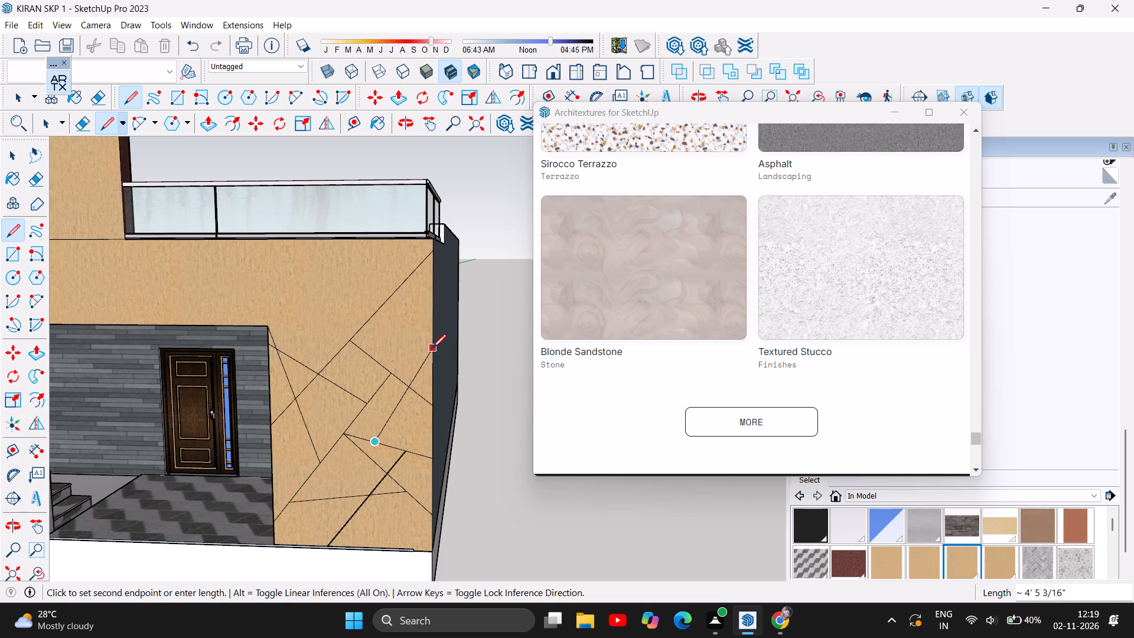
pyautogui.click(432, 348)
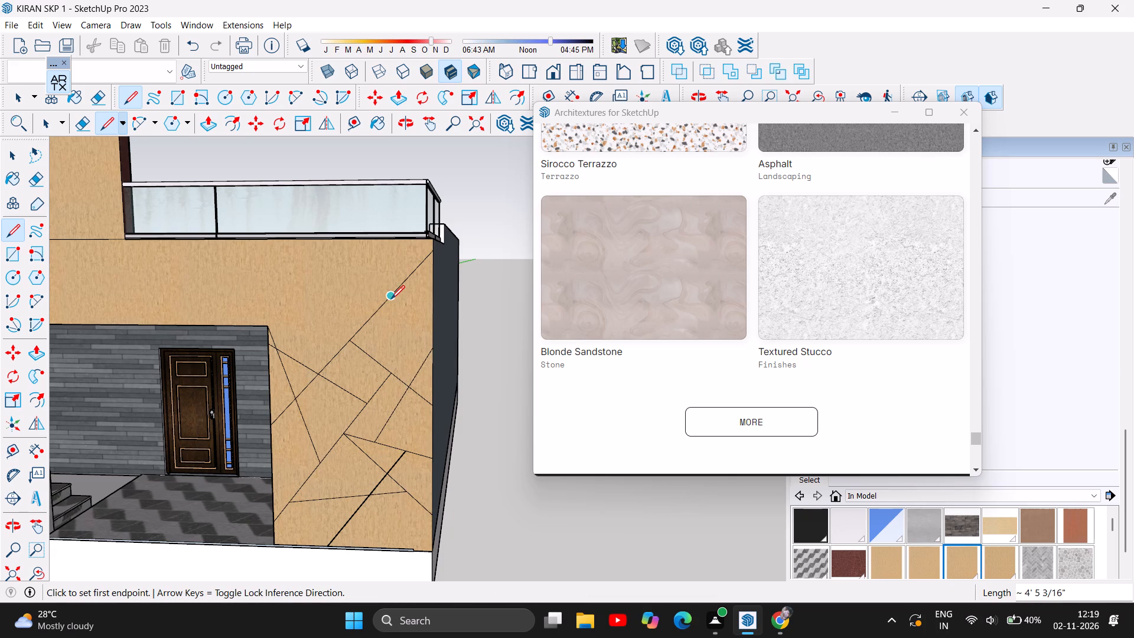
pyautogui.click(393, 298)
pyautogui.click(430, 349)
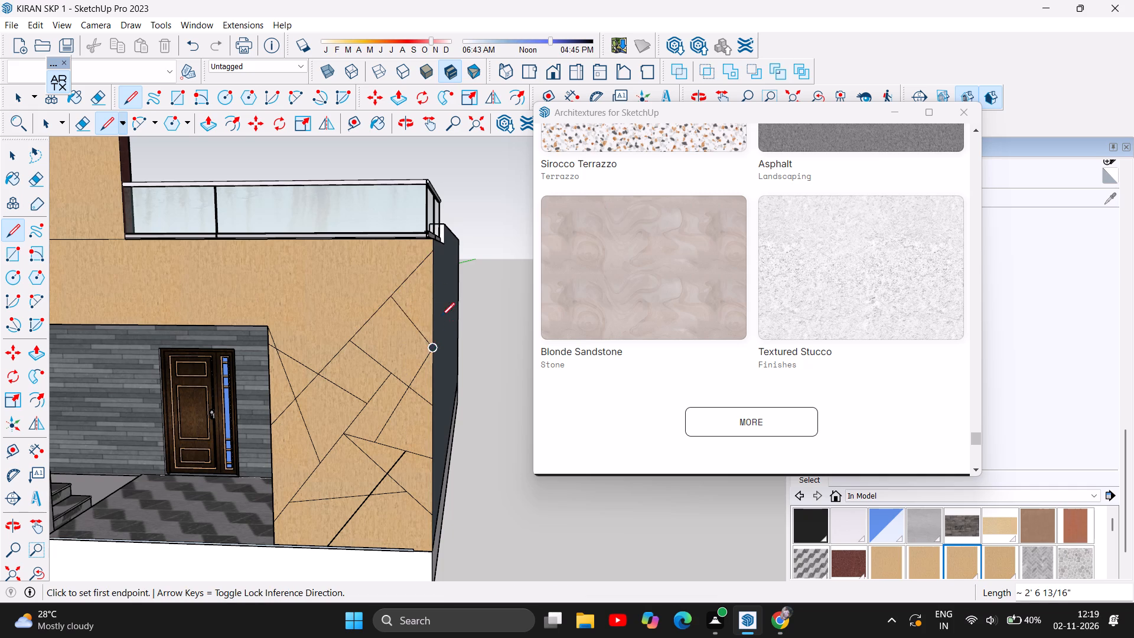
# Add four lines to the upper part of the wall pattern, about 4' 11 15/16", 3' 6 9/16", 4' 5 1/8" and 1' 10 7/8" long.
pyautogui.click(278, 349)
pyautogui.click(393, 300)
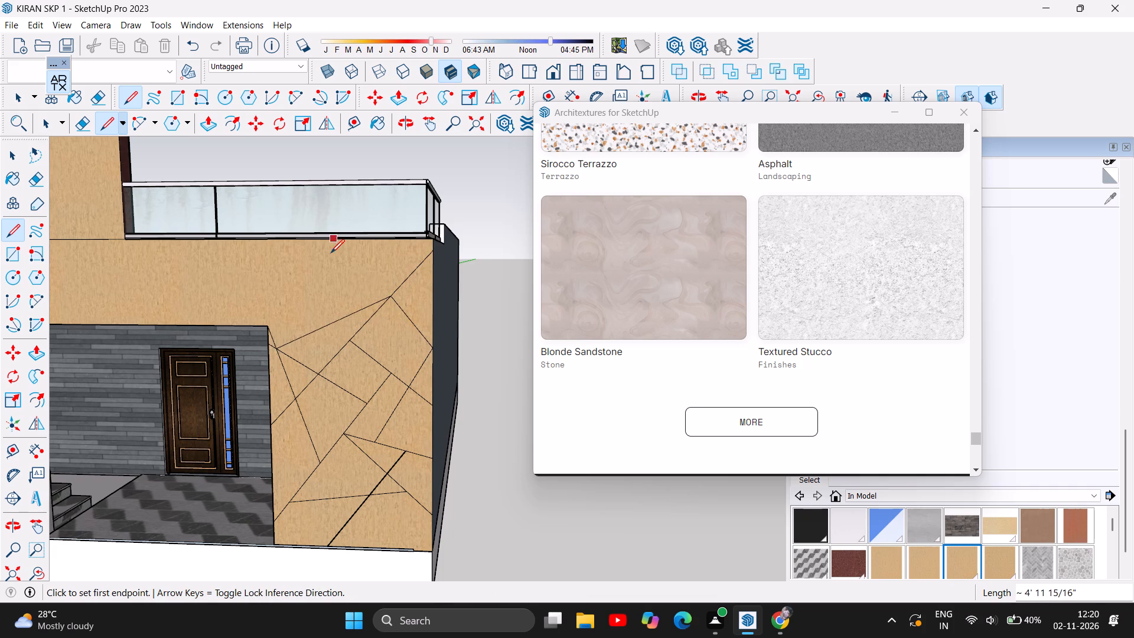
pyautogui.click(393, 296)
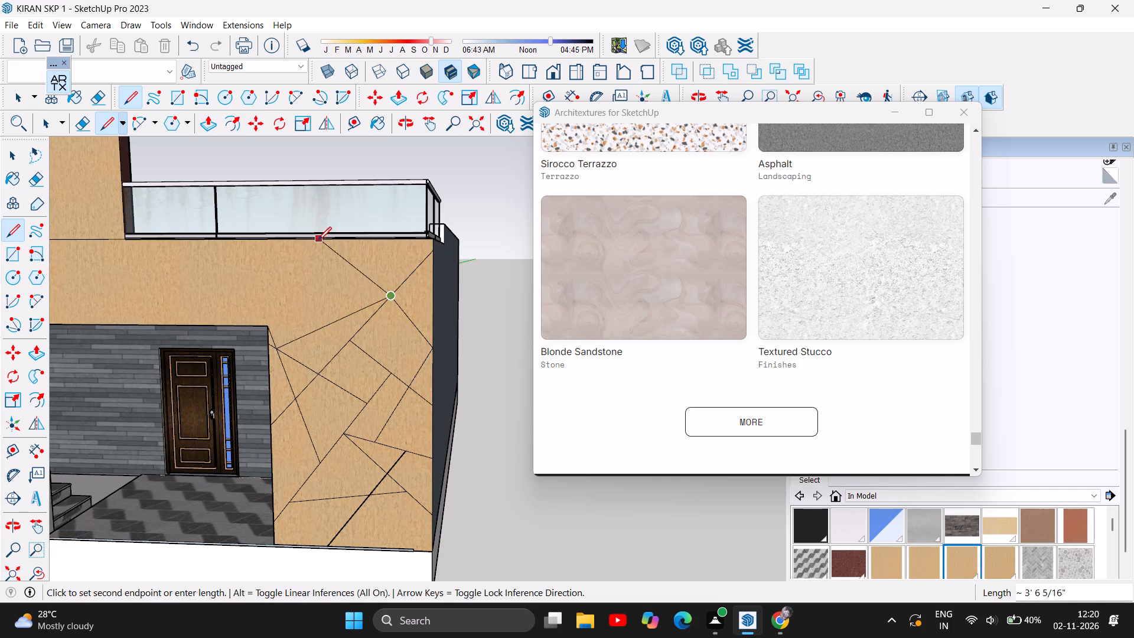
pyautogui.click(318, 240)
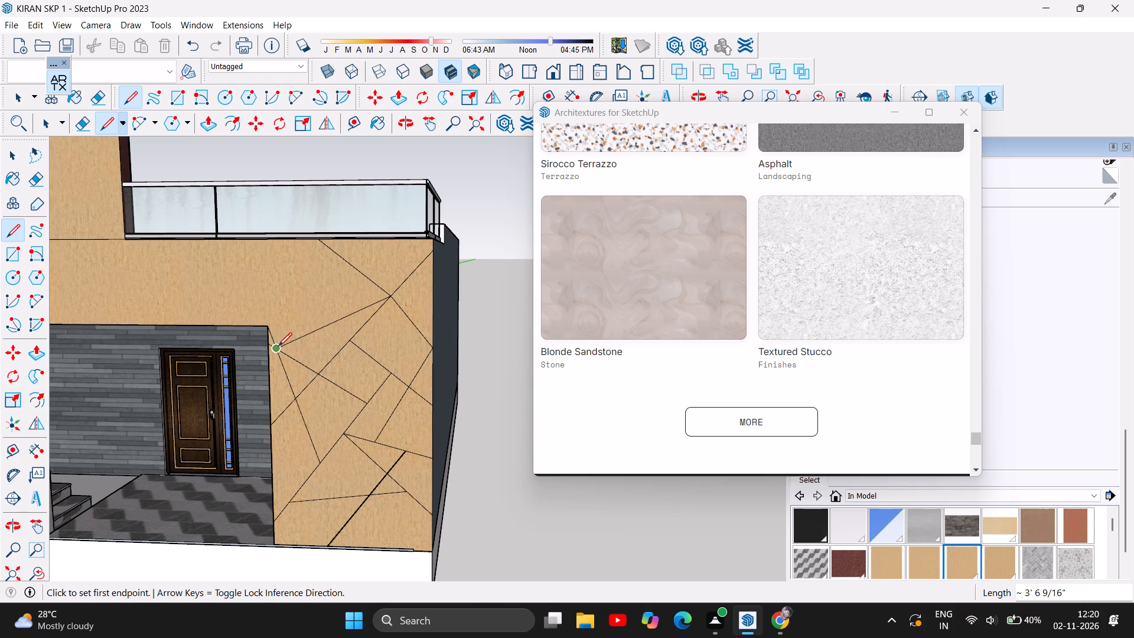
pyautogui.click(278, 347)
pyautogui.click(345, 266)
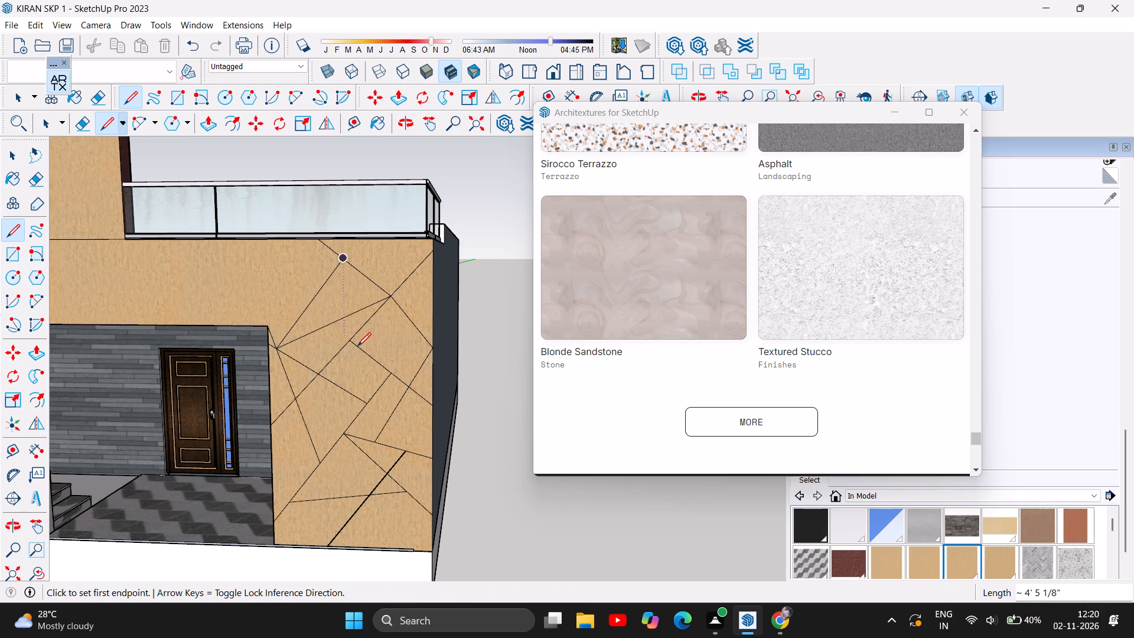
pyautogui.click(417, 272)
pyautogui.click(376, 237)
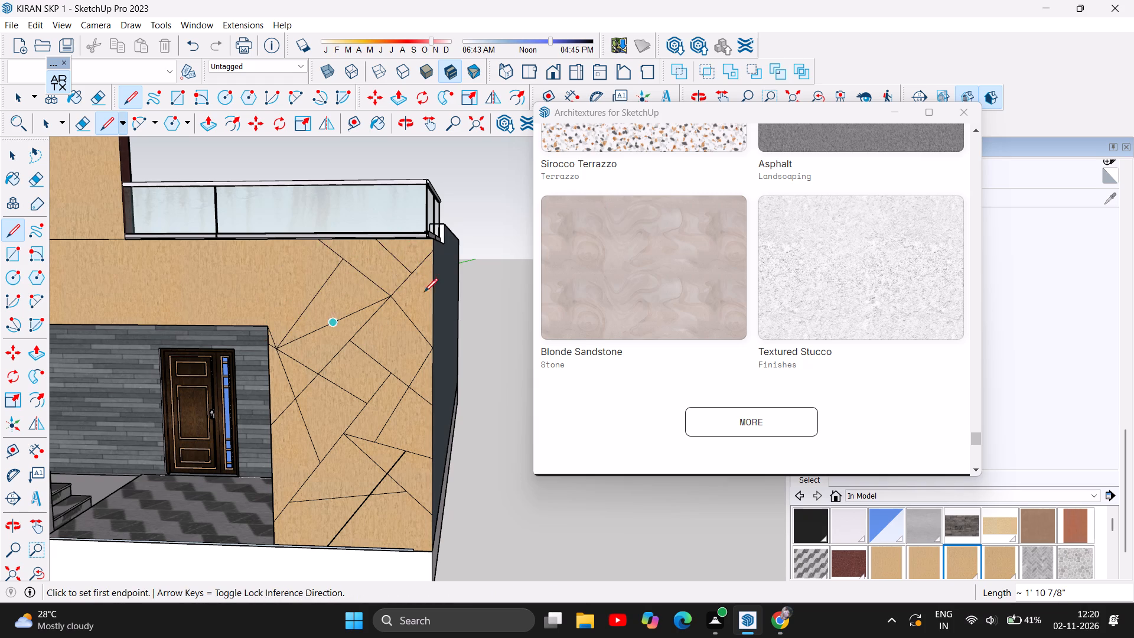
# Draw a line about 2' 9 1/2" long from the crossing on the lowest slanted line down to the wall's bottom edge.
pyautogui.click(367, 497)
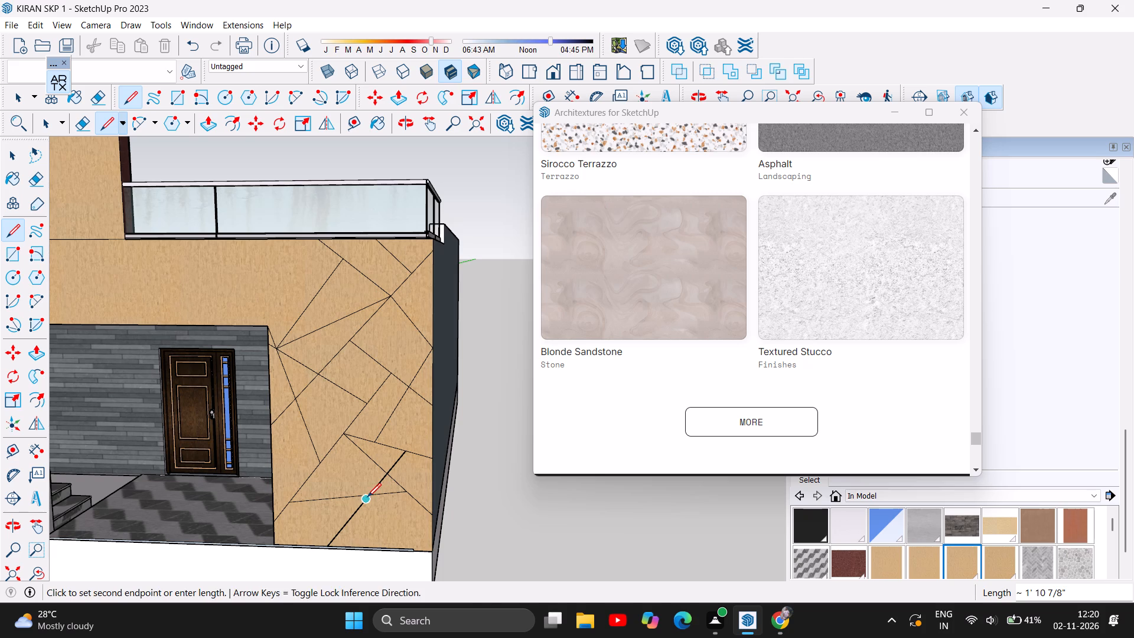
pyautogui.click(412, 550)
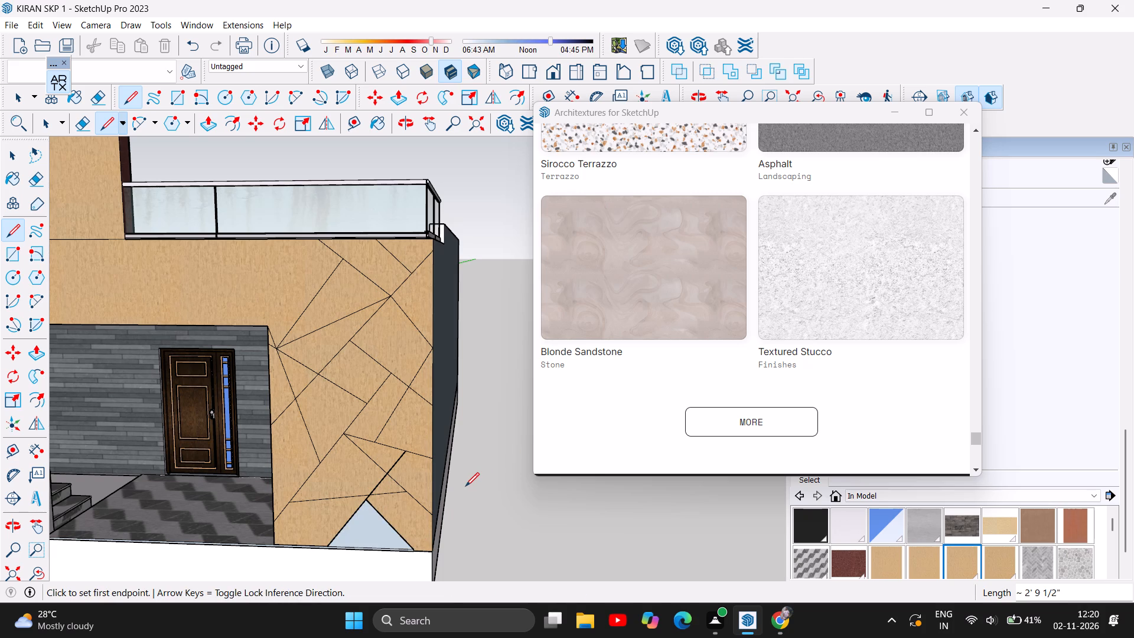
# Undo the wall-pattern lines back to the two long diagonals and the three shorter slanted lines, and leave the Line tool.
pyautogui.hotkey('ctrl', 'z')
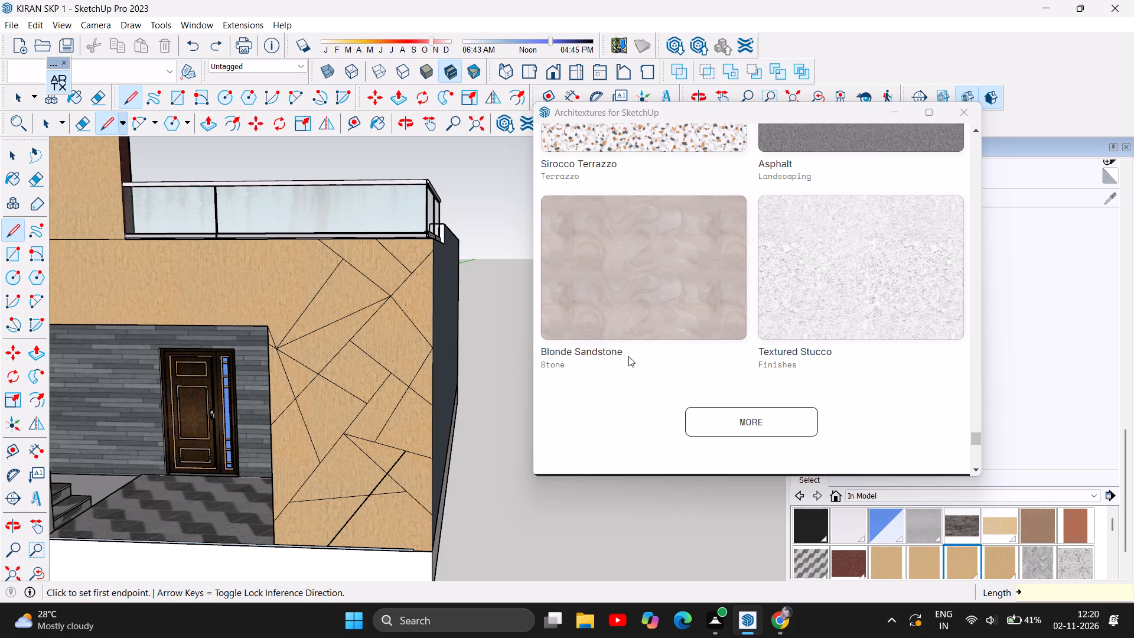
pyautogui.hotkey('ctrl', 'z')
pyautogui.hotkey('ctrl', 'z')
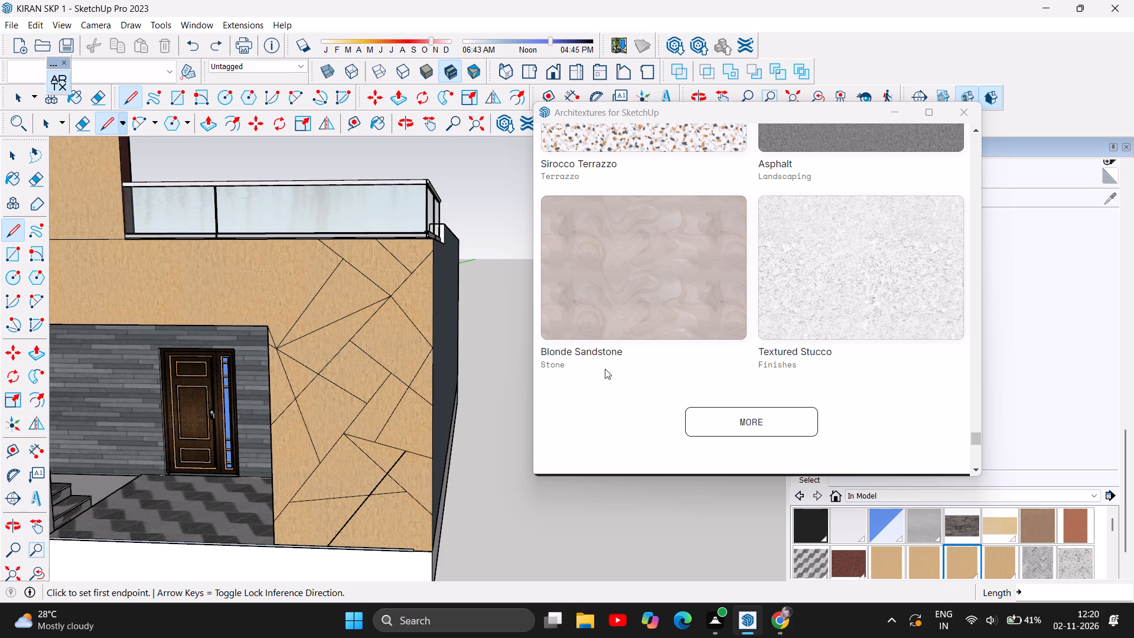
pyautogui.hotkey('ctrl', 'z')
pyautogui.hotkey('ctrl', 'z')
pyautogui.hotkey('ctrl', 'z')
pyautogui.hotkey('ctrl', 'z')
pyautogui.hotkey('ctrl', 'z')
pyautogui.hotkey('ctrl', 'z')
pyautogui.hotkey('ctrl', 'z')
pyautogui.hotkey('ctrl', 'z')
pyautogui.hotkey('ctrl', 'z')
pyautogui.hotkey('ctrl', 'z')
pyautogui.hotkey('ctrl', 'z')
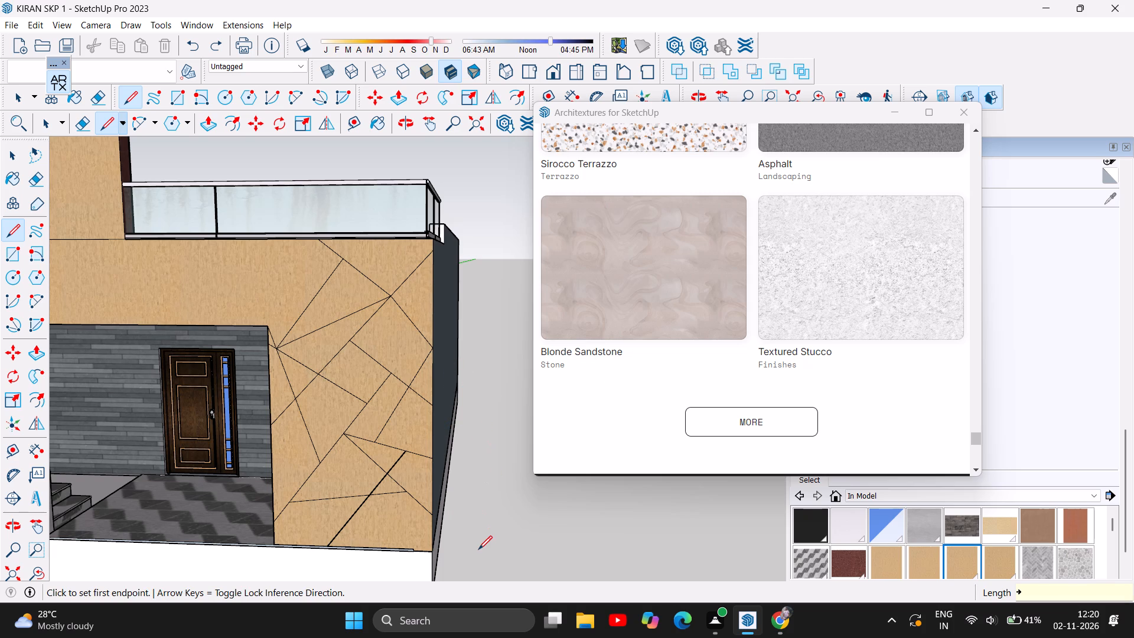
pyautogui.hotkey('ctrl', 'z')
pyautogui.hotkey('ctrl', 'z')
pyautogui.hotkey('ctrl', 'z')
pyautogui.hotkey('ctrl', 'z')
pyautogui.hotkey('ctrl', 'z')
pyautogui.hotkey('ctrl', 'z')
pyautogui.hotkey('ctrl', 'z')
pyautogui.hotkey('ctrl', 'z')
pyautogui.hotkey('ctrl', 'z')
pyautogui.hotkey('ctrl', 'z')
pyautogui.hotkey('ctrl', 'z')
pyautogui.hotkey('ctrl', 'z')
pyautogui.hotkey('ctrl', 'z')
pyautogui.hotkey('ctrl', 'z')
pyautogui.hotkey('ctrl', 'z')
pyautogui.hotkey('ctrl', 'z')
pyautogui.hotkey('ctrl', 'z')
pyautogui.press('Escape')
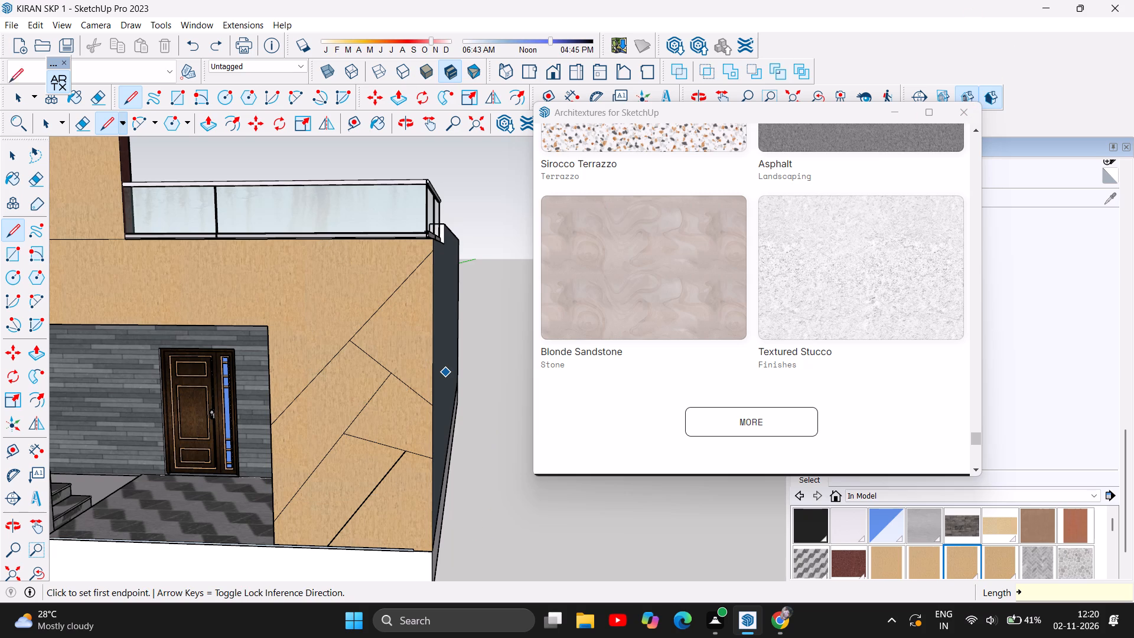
pyautogui.click(15, 155)
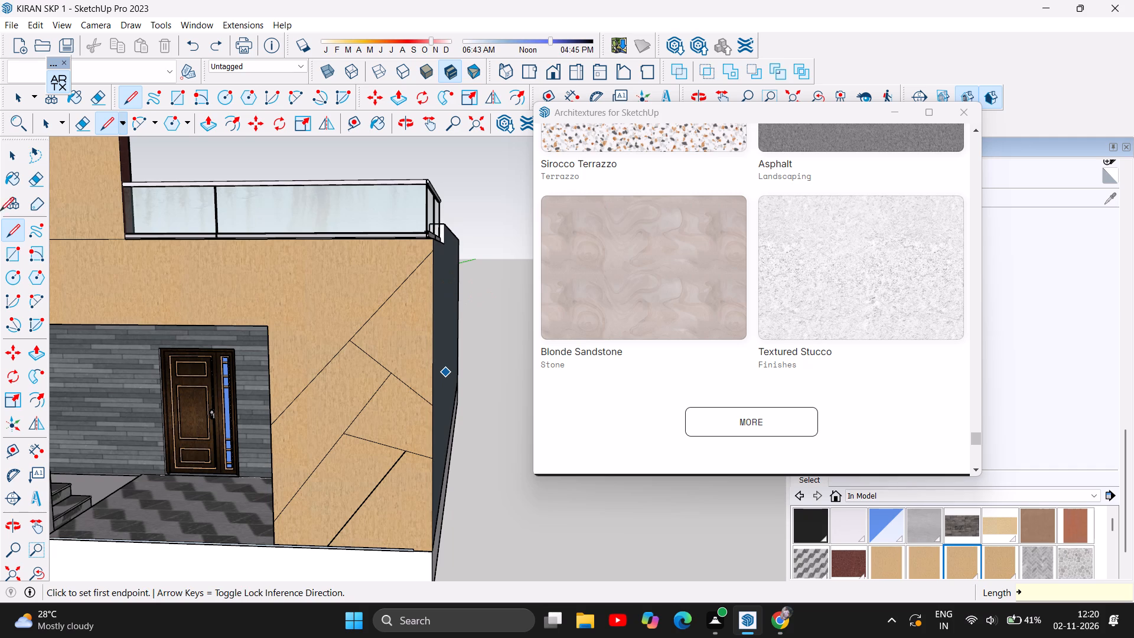
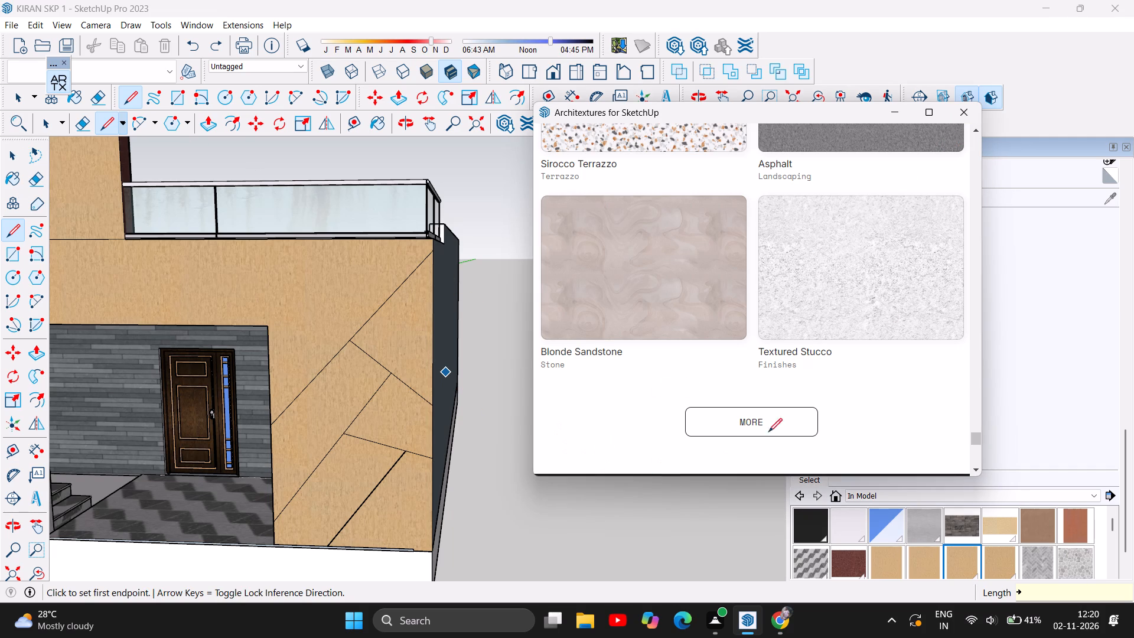
# Close the Architextures for SketchUp window.
pyautogui.click(963, 114)
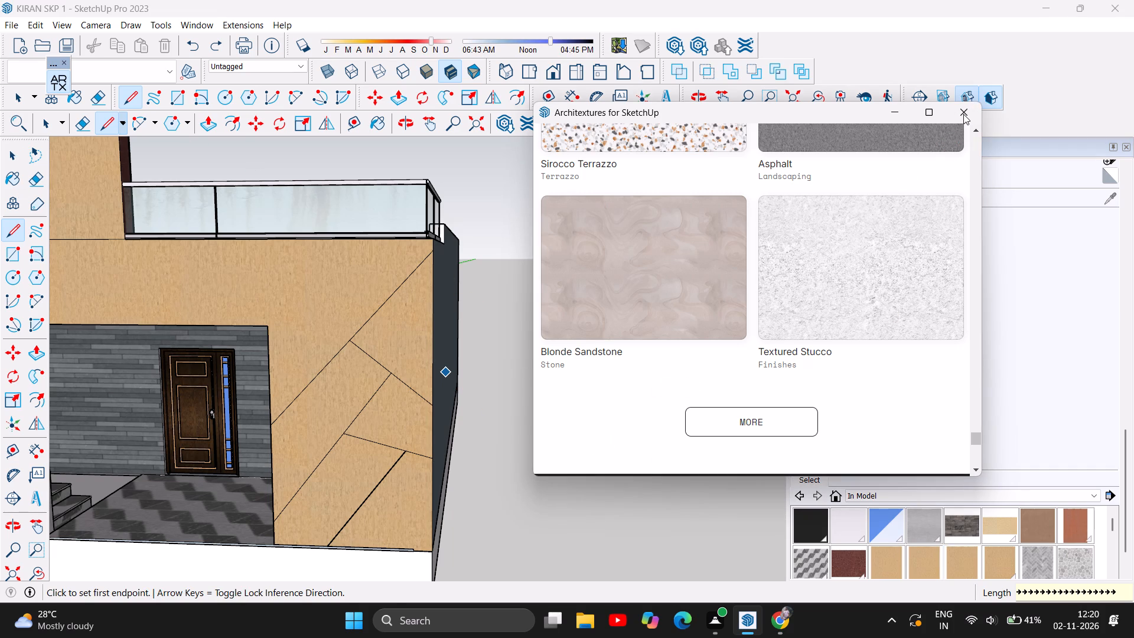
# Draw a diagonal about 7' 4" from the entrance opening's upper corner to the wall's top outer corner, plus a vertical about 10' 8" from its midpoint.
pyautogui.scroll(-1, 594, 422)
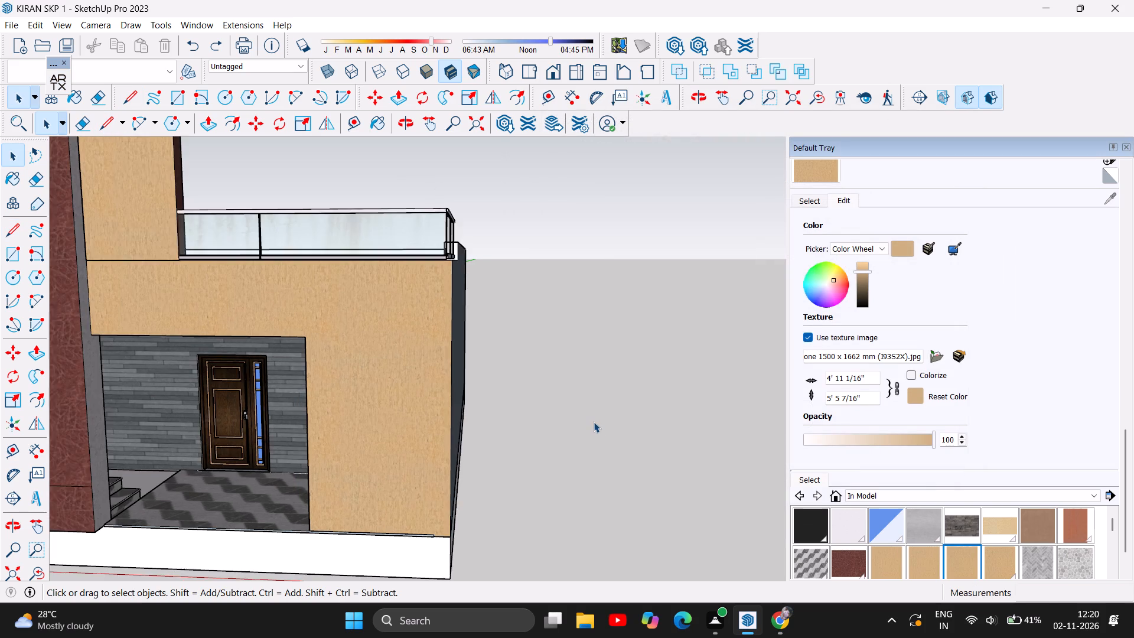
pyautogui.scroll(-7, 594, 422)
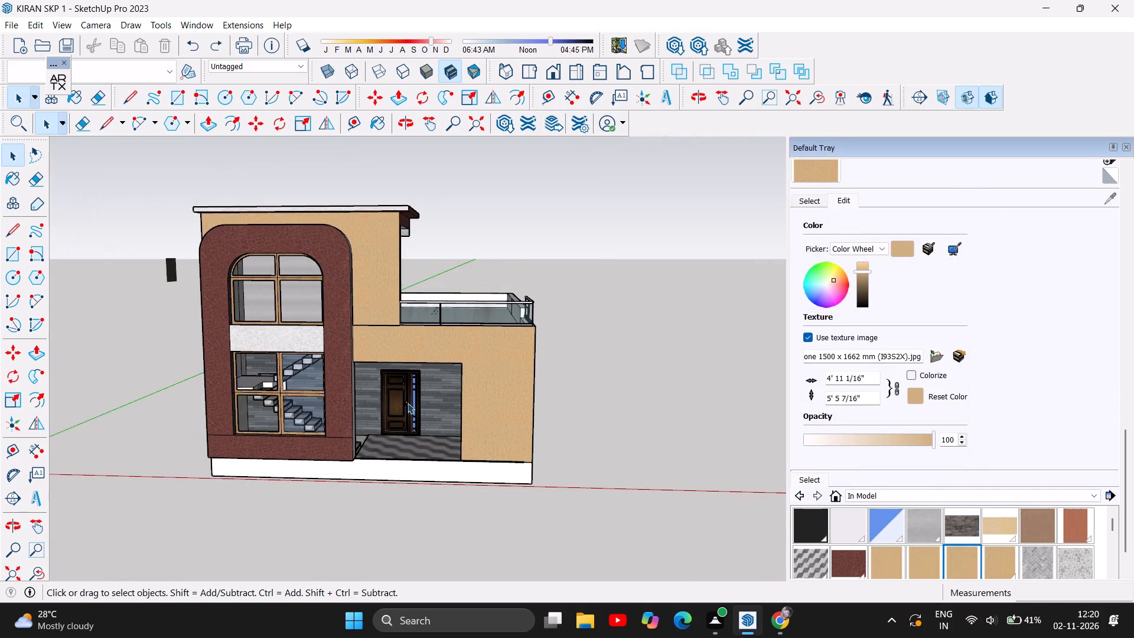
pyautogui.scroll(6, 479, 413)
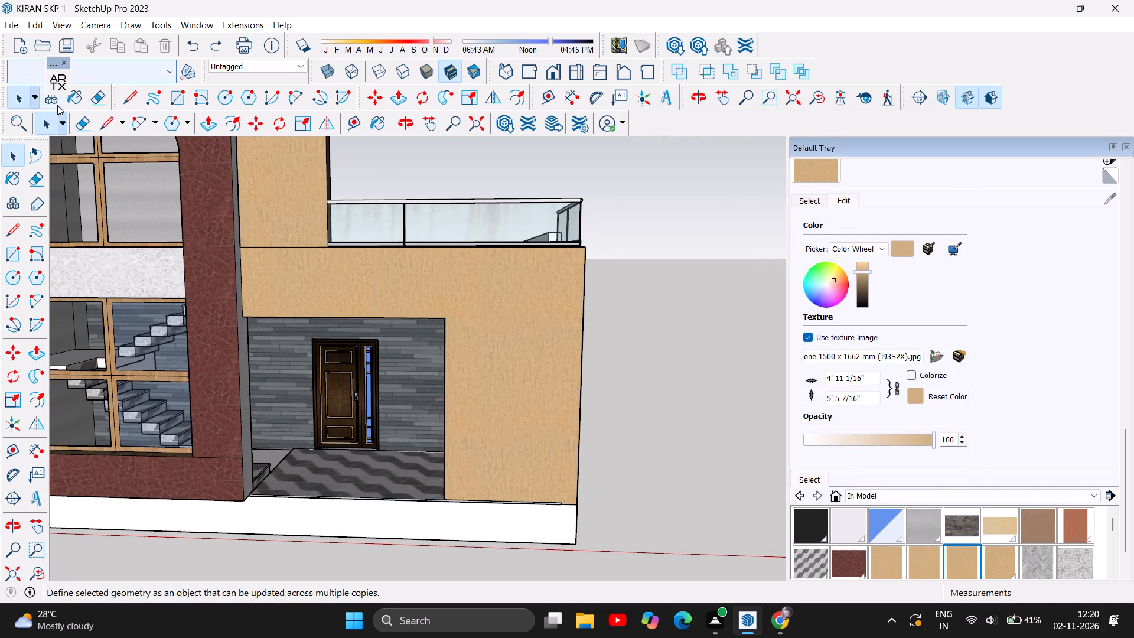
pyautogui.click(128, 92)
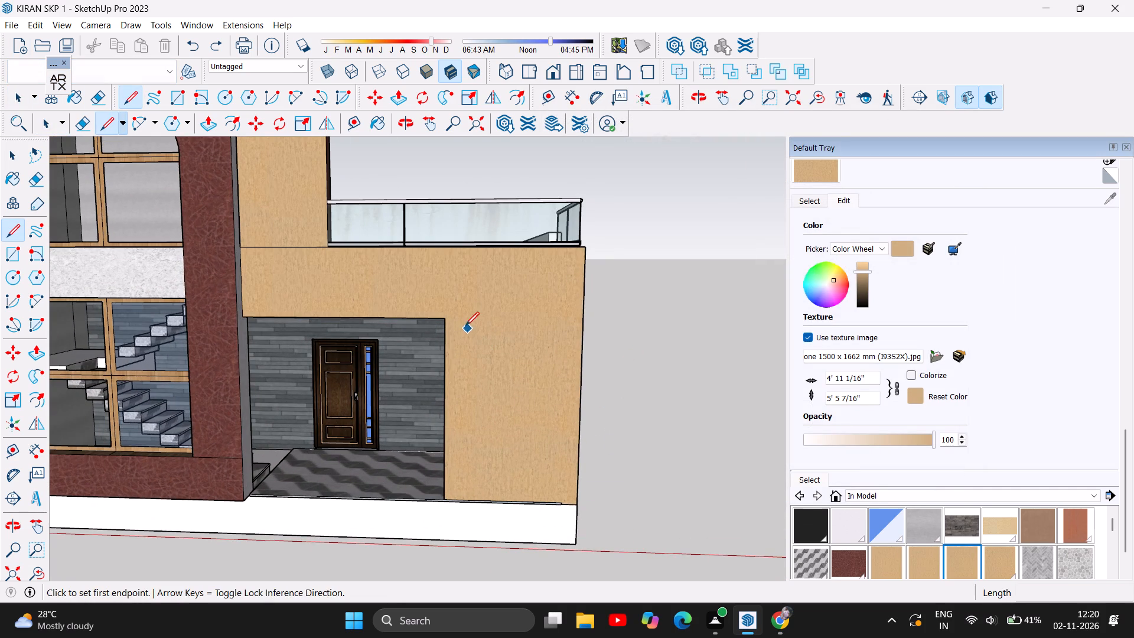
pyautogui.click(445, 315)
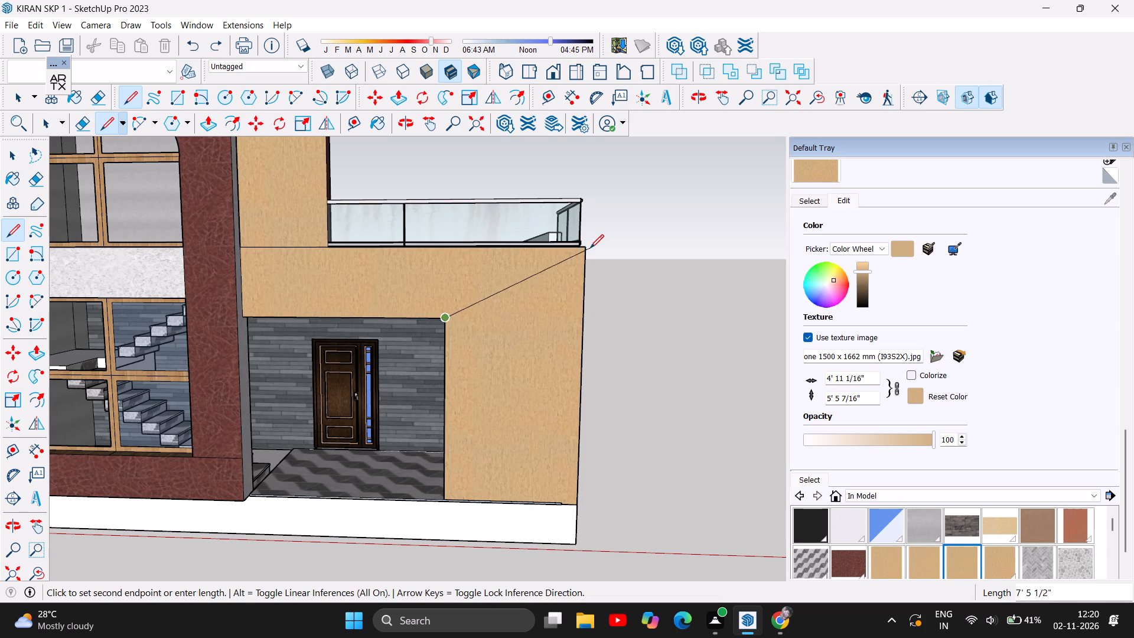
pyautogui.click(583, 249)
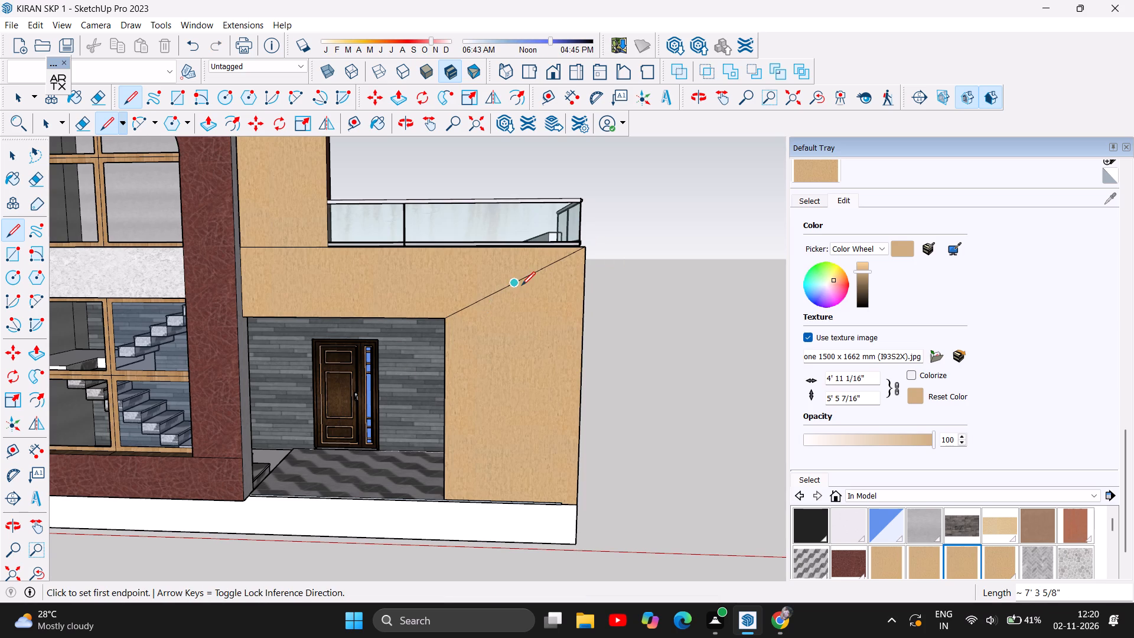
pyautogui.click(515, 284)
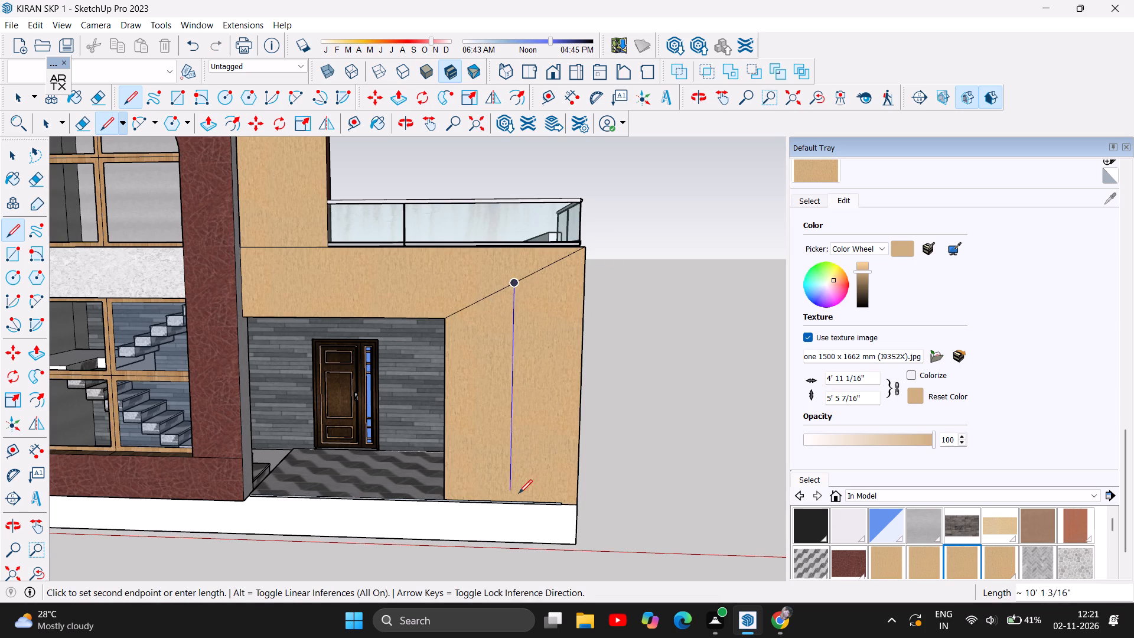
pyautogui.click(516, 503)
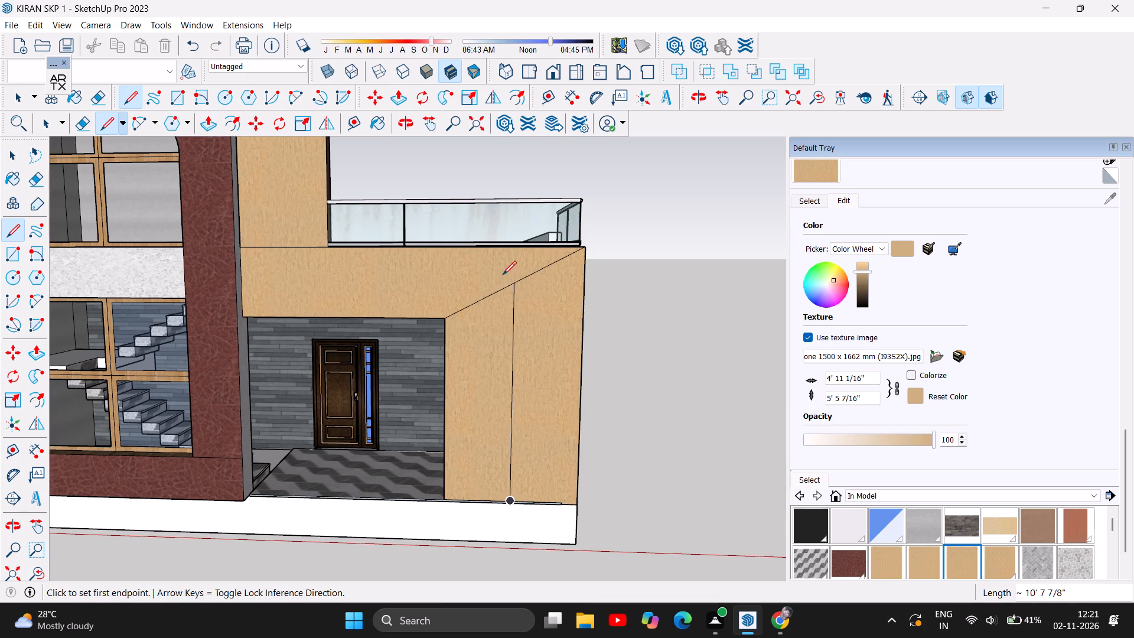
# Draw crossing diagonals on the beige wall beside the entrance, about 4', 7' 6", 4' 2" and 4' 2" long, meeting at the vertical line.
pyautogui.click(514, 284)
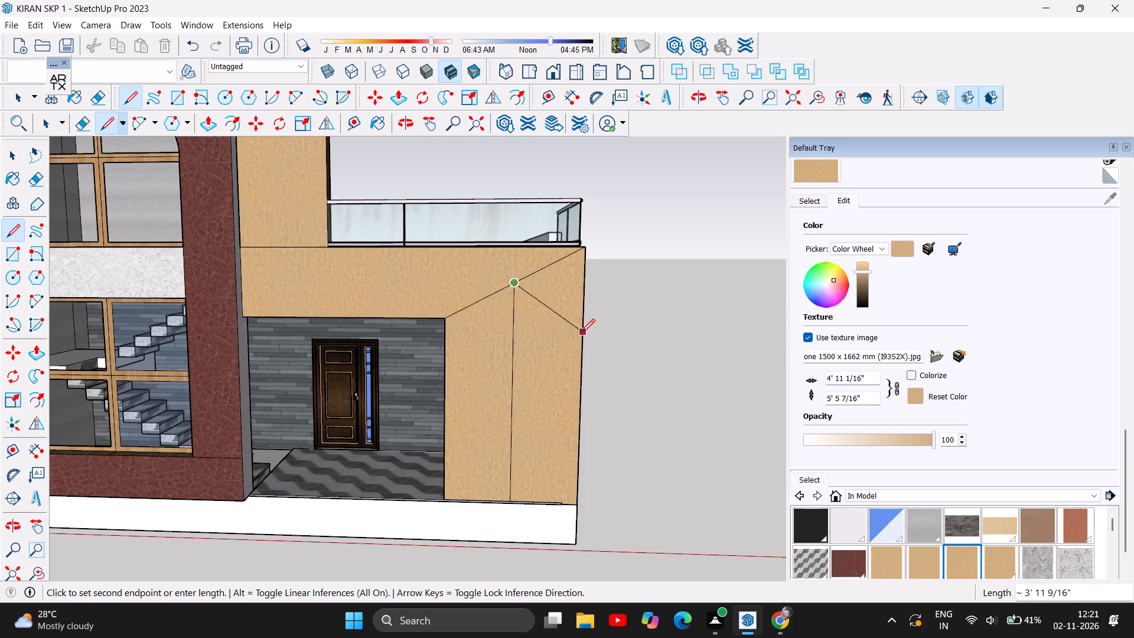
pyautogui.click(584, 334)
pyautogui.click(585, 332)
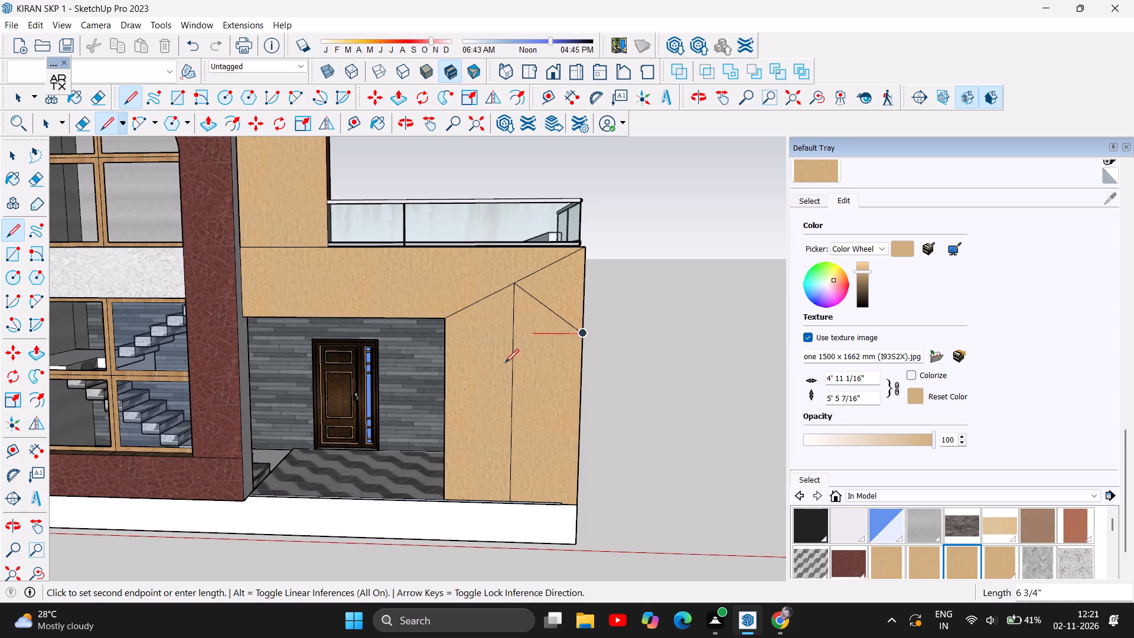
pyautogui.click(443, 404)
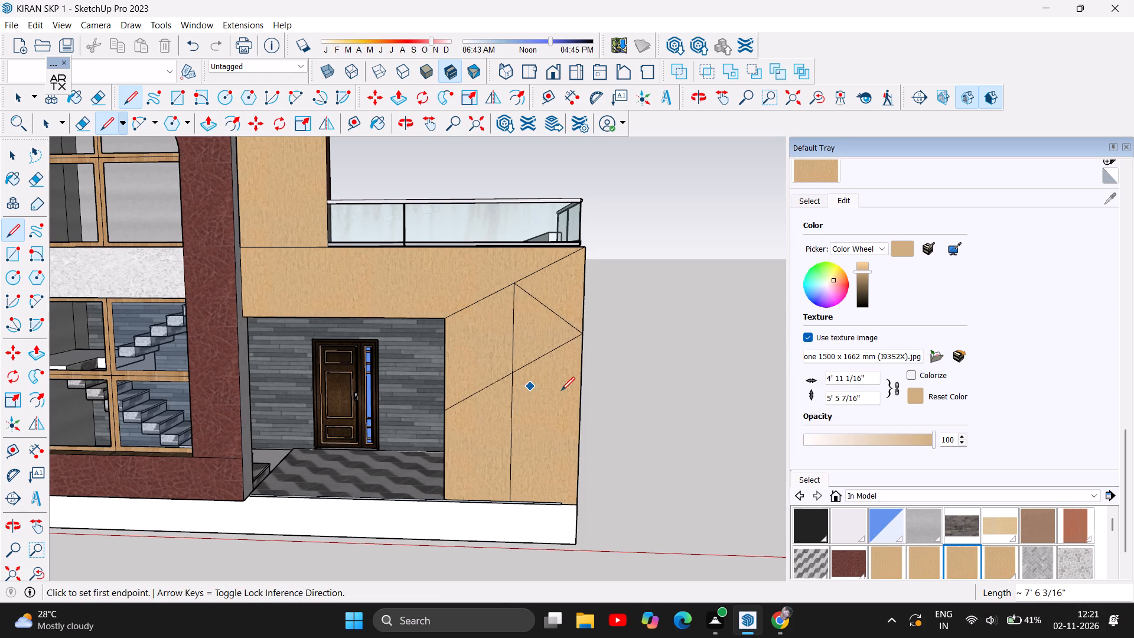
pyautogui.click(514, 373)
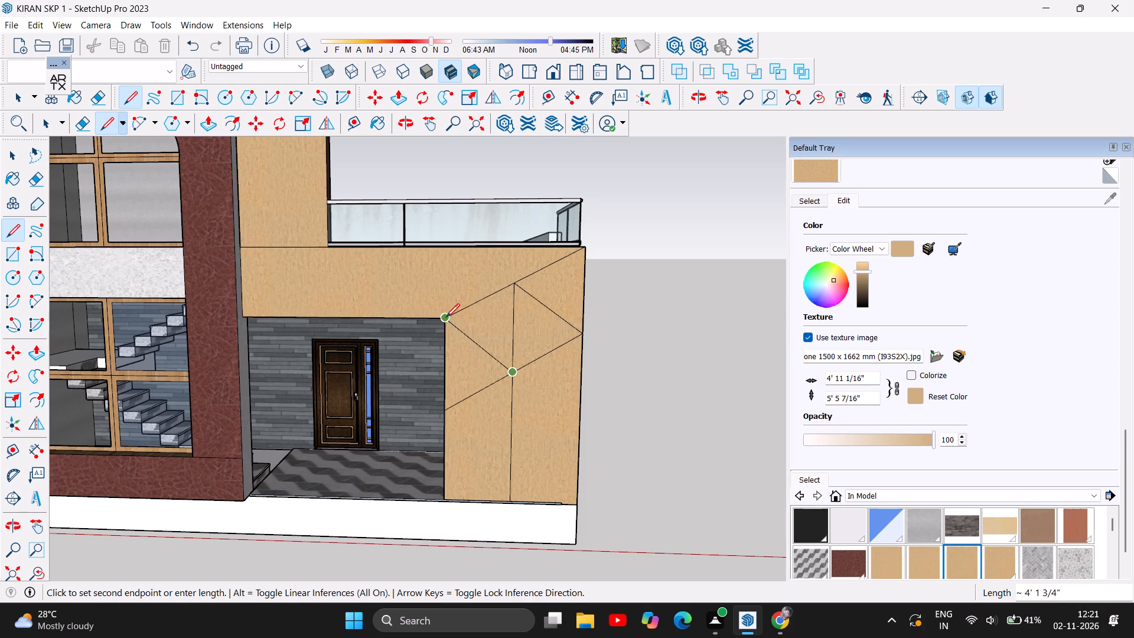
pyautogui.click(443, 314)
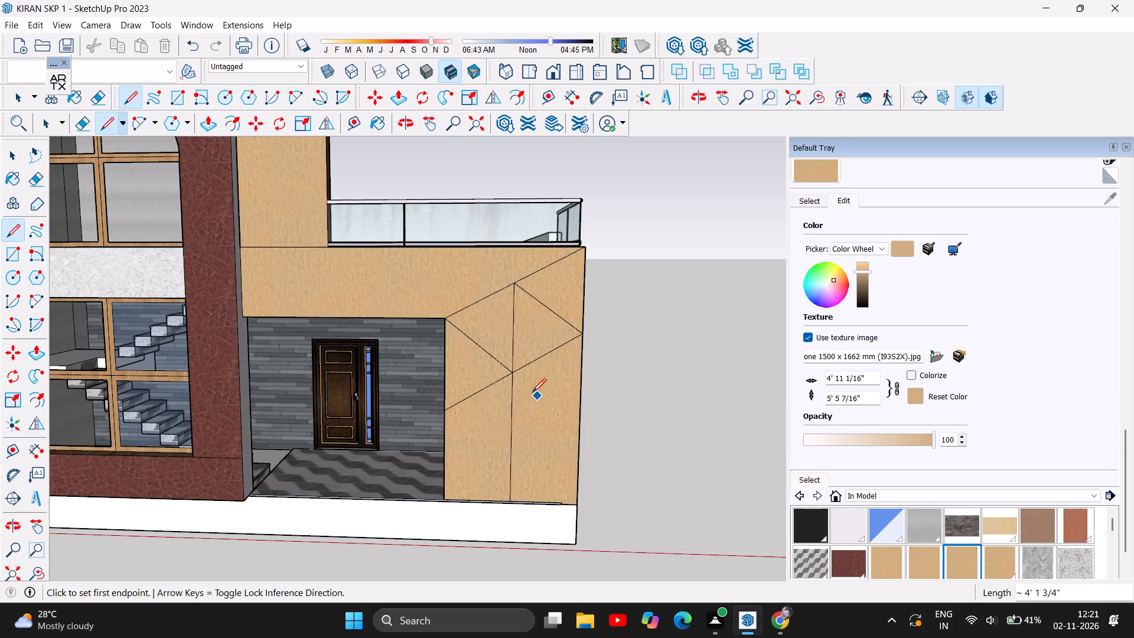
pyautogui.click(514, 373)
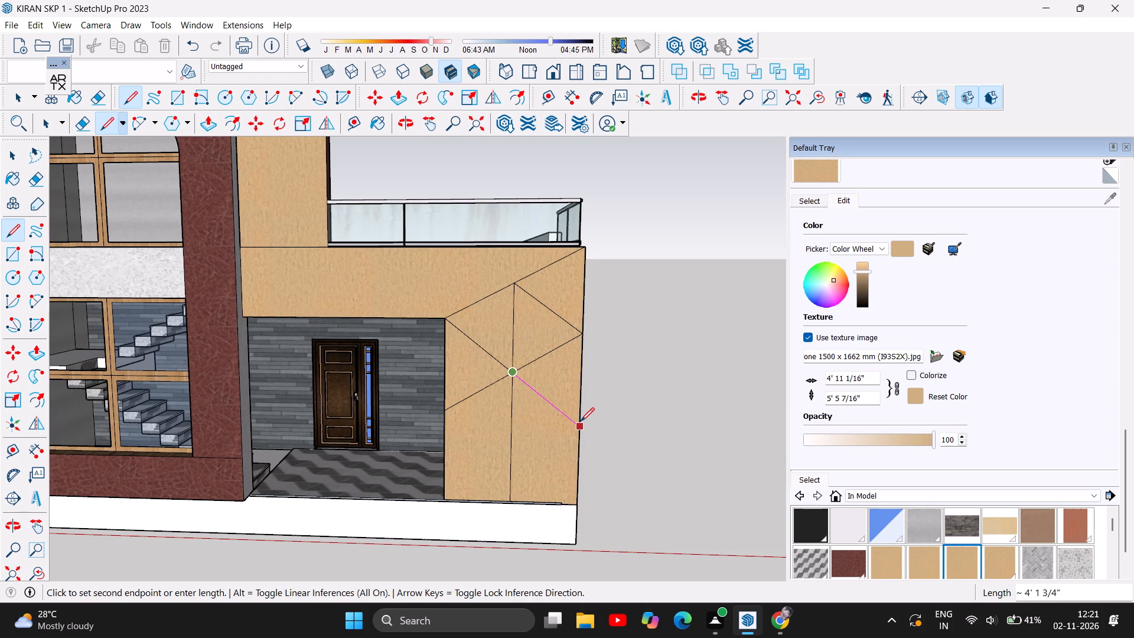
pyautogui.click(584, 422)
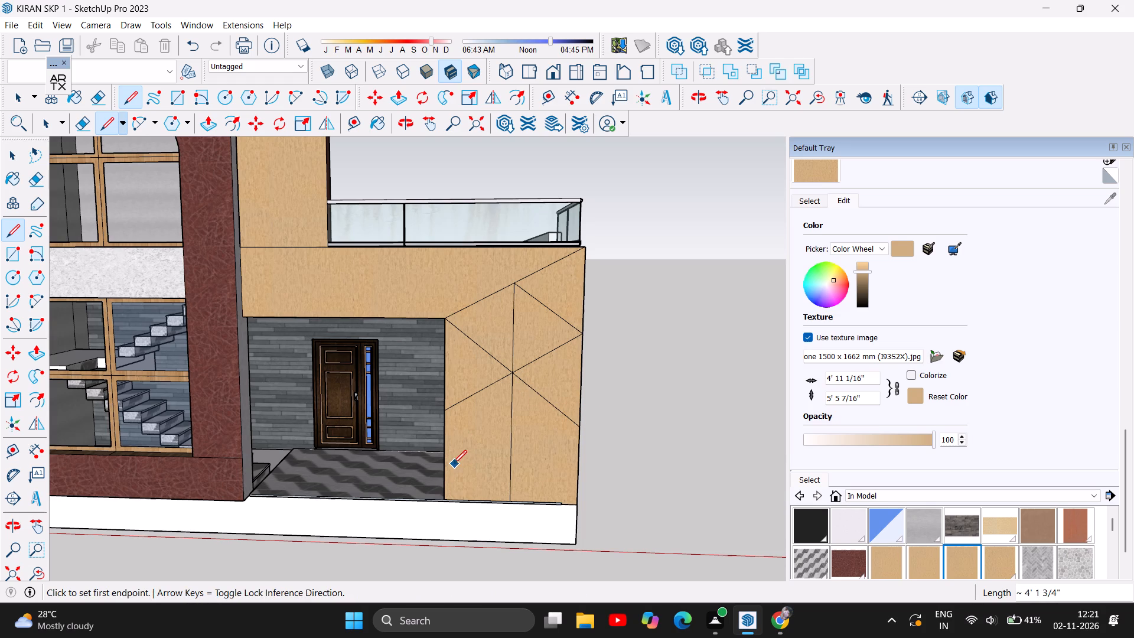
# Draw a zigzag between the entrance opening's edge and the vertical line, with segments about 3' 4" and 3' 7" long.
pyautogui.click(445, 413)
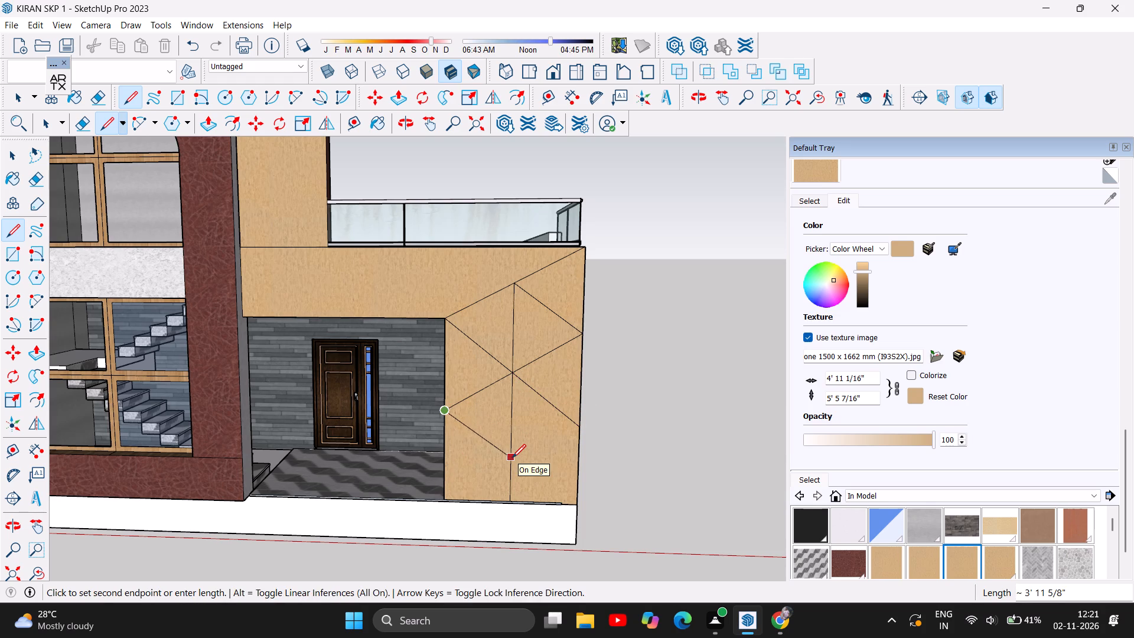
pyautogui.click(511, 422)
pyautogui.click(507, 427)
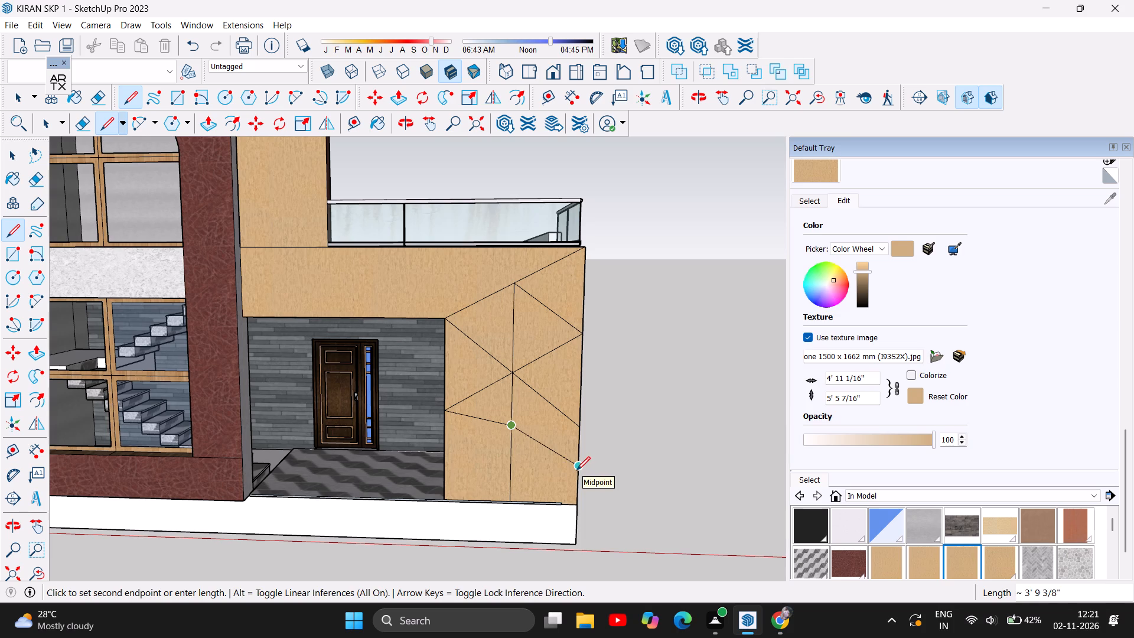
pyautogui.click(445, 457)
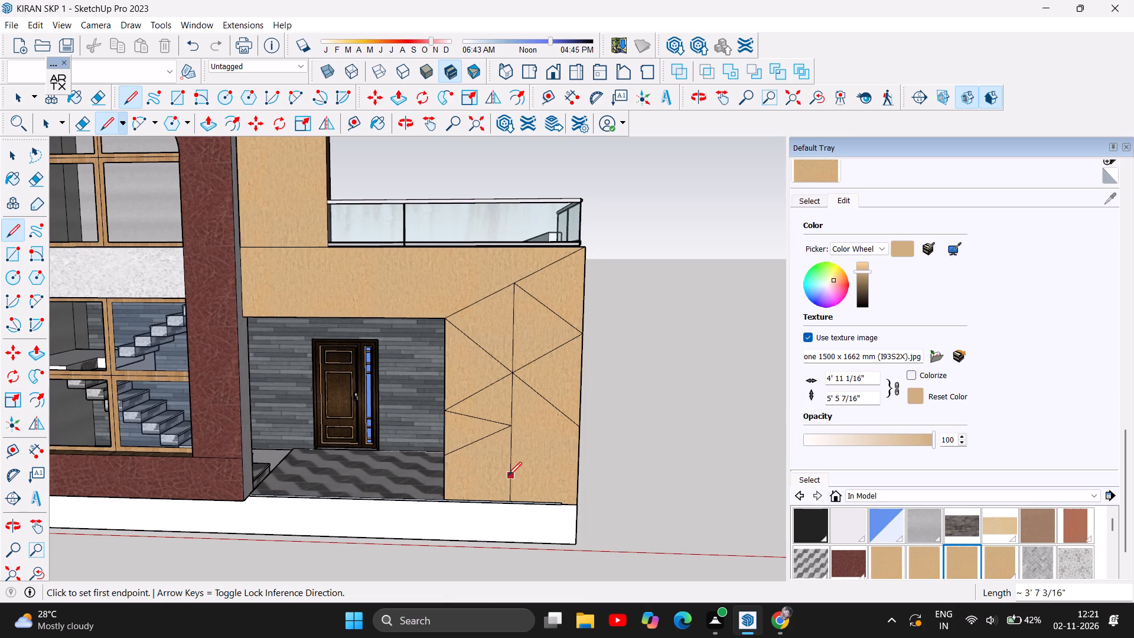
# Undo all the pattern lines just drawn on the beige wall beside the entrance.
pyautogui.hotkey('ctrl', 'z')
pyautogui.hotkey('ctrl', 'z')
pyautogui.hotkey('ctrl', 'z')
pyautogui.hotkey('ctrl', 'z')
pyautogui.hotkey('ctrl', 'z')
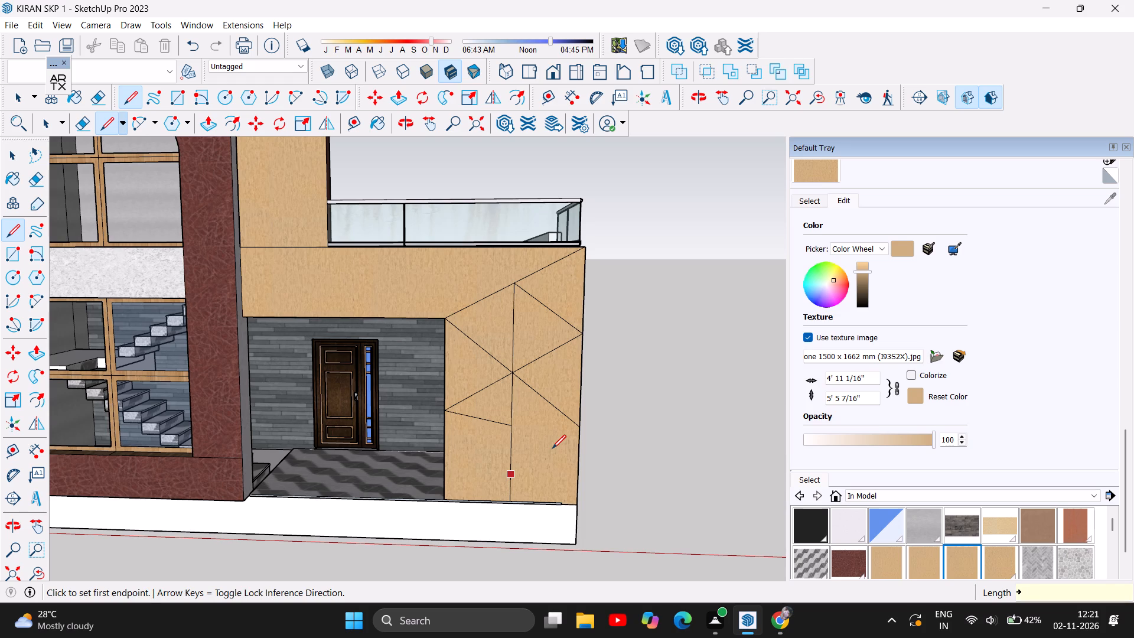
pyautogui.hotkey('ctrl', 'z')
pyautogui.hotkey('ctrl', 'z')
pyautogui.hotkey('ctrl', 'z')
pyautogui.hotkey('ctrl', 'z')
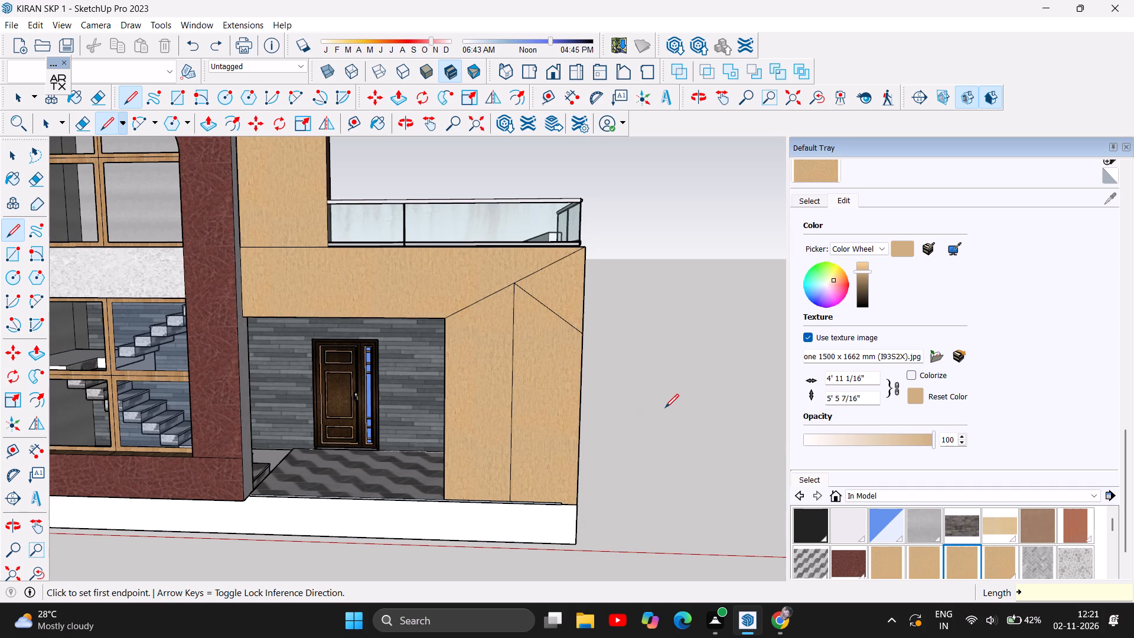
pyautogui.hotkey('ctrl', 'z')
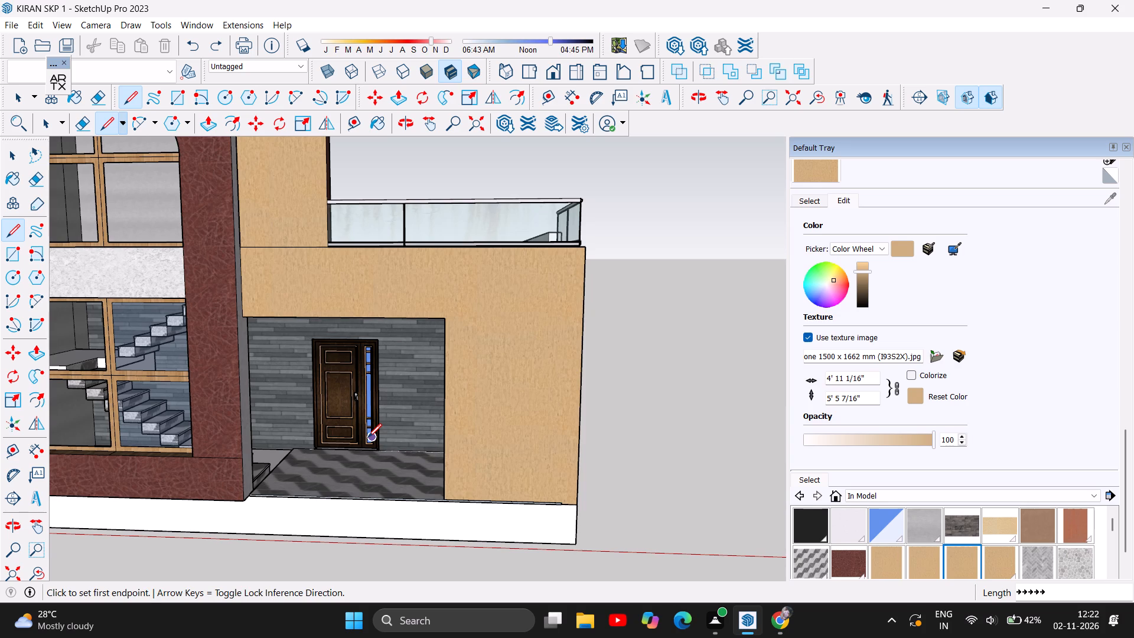
# Draw a peak from the entrance opening's upper corner, about 3' 10" to the wall's top edge and about 6' 4" down to its outer edge.
pyautogui.click(445, 318)
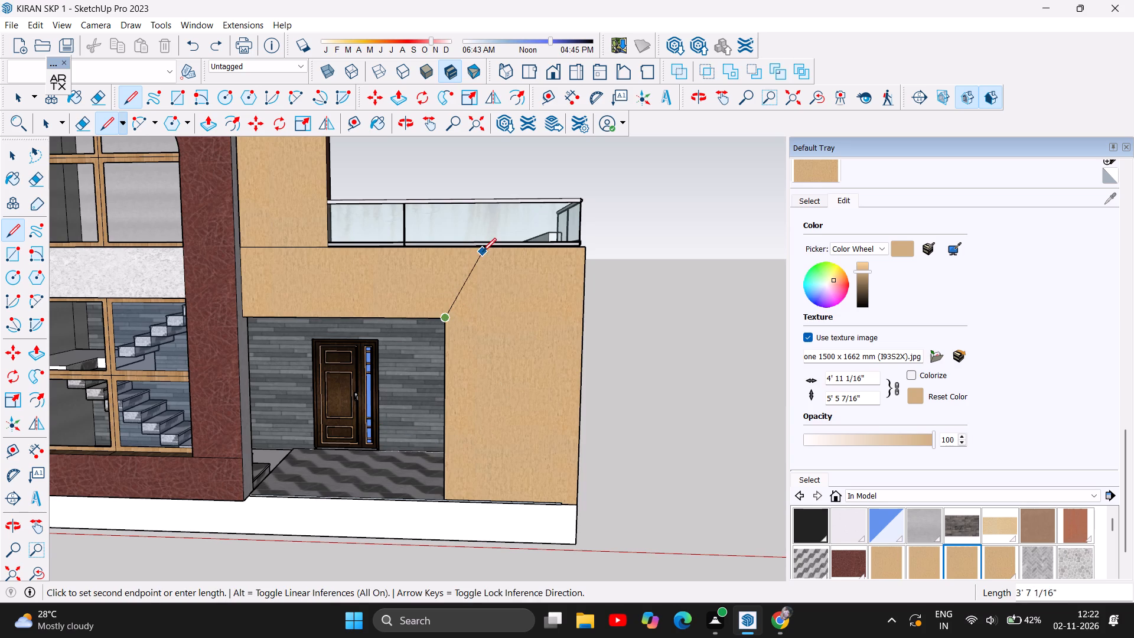
pyautogui.click(485, 249)
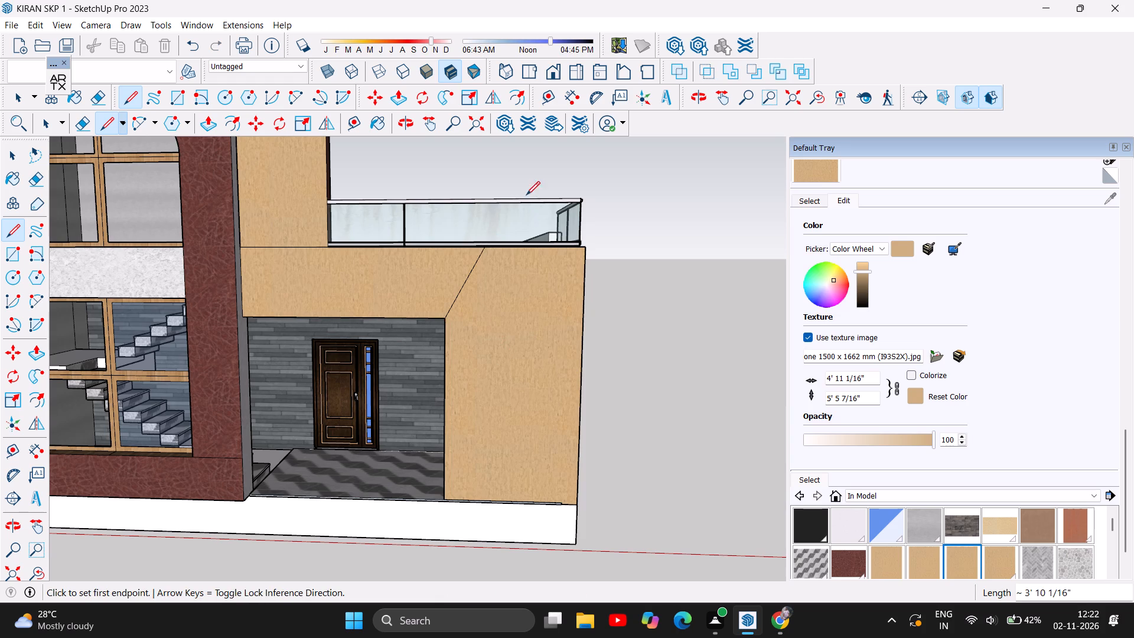
pyautogui.click(482, 248)
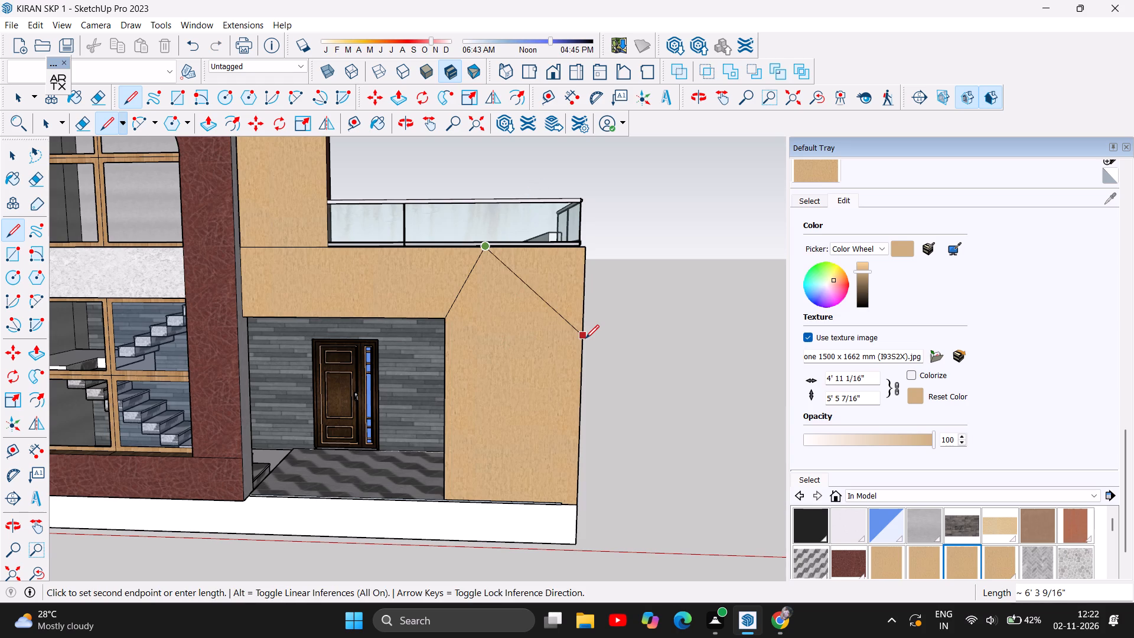
pyautogui.click(585, 338)
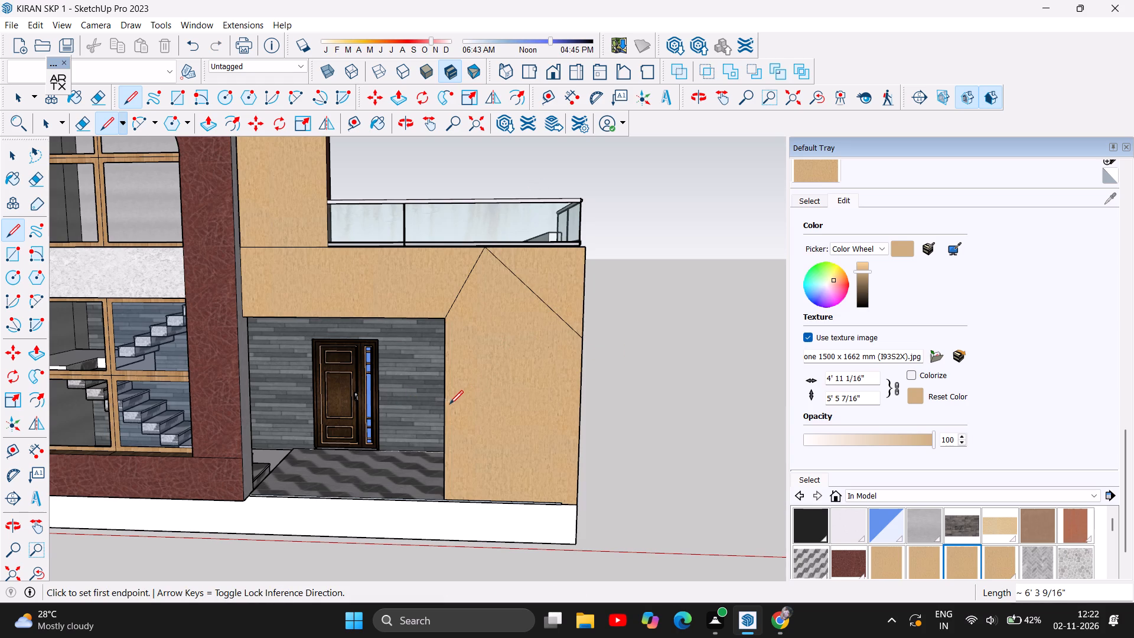
# Draw a second peak below the first, sides about 7' 2" and 6' 3", plus a 7' 7" diagonal from the opening's edge to its outer side.
pyautogui.click(448, 406)
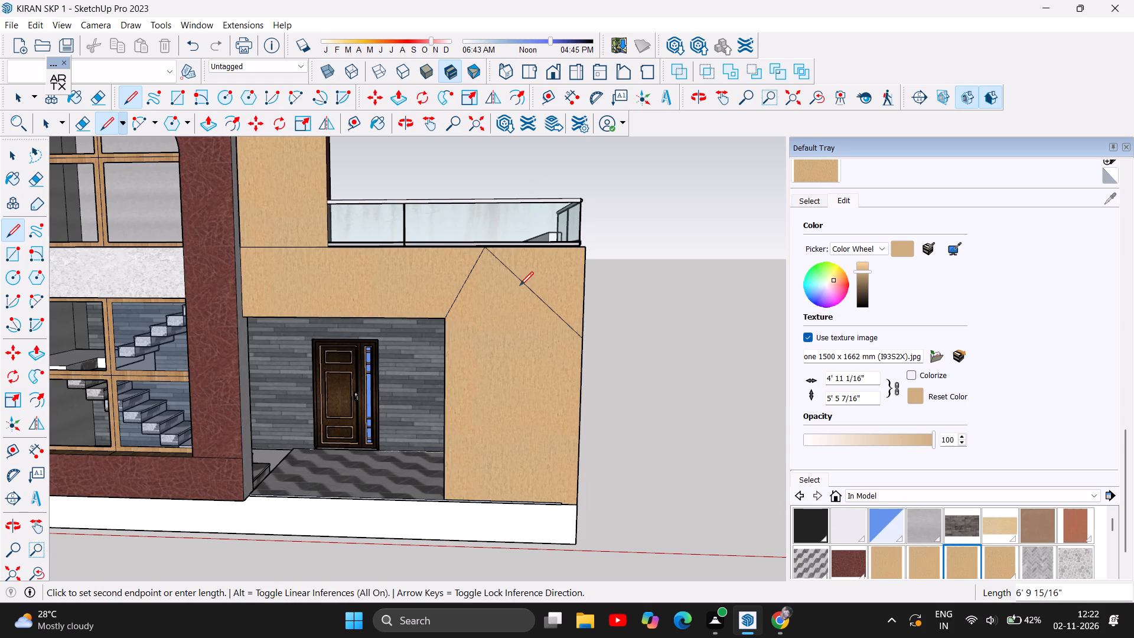
pyautogui.click(522, 284)
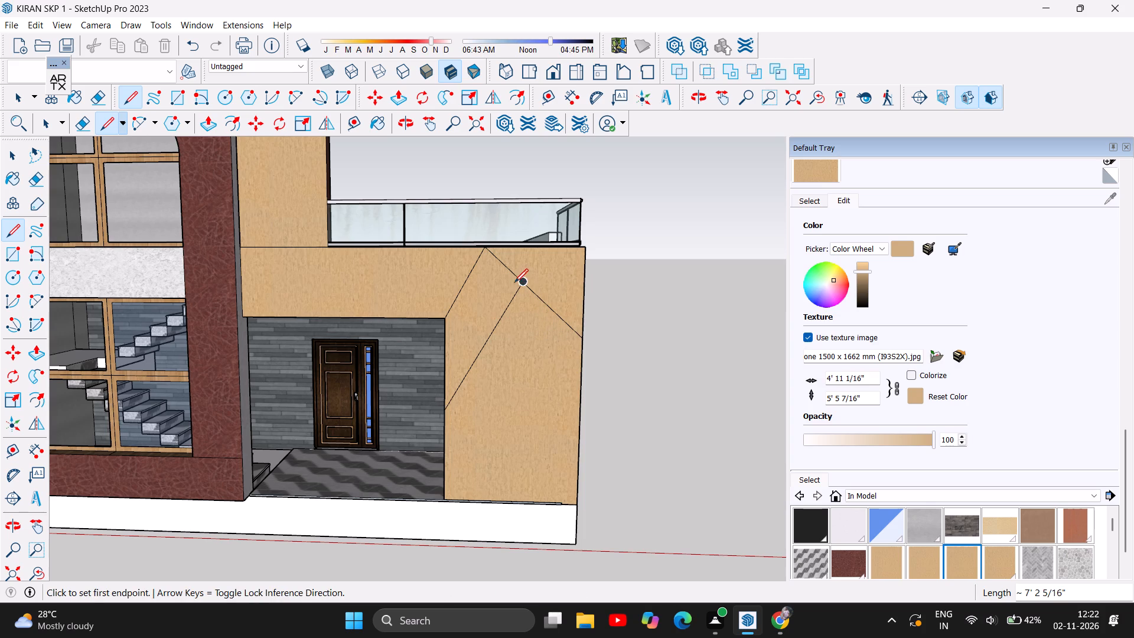
pyautogui.click(520, 284)
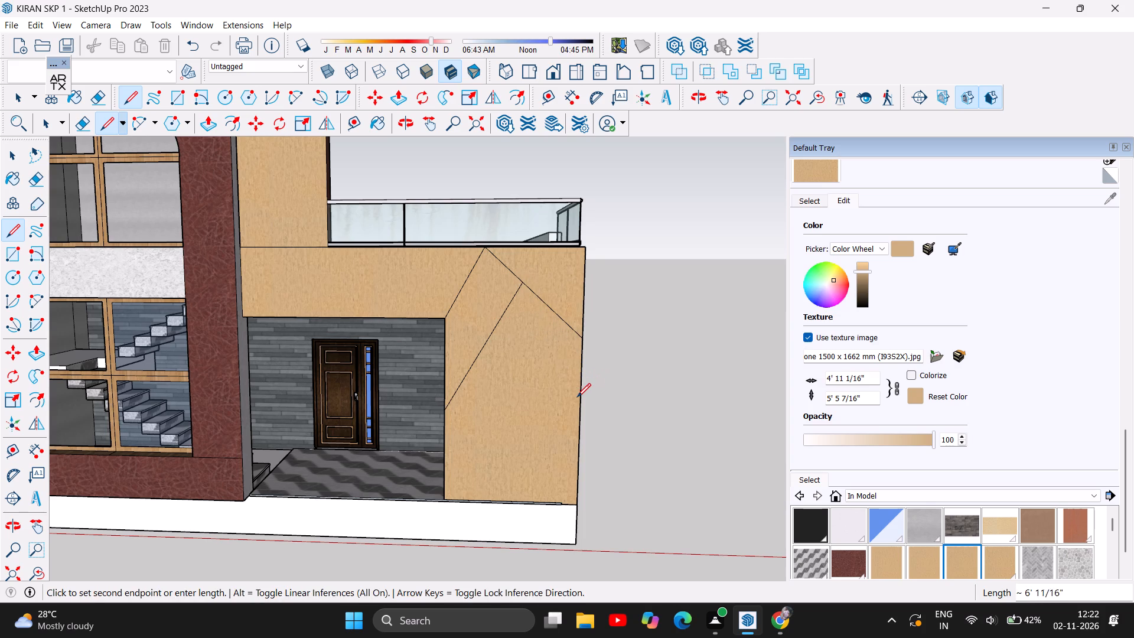
pyautogui.click(579, 401)
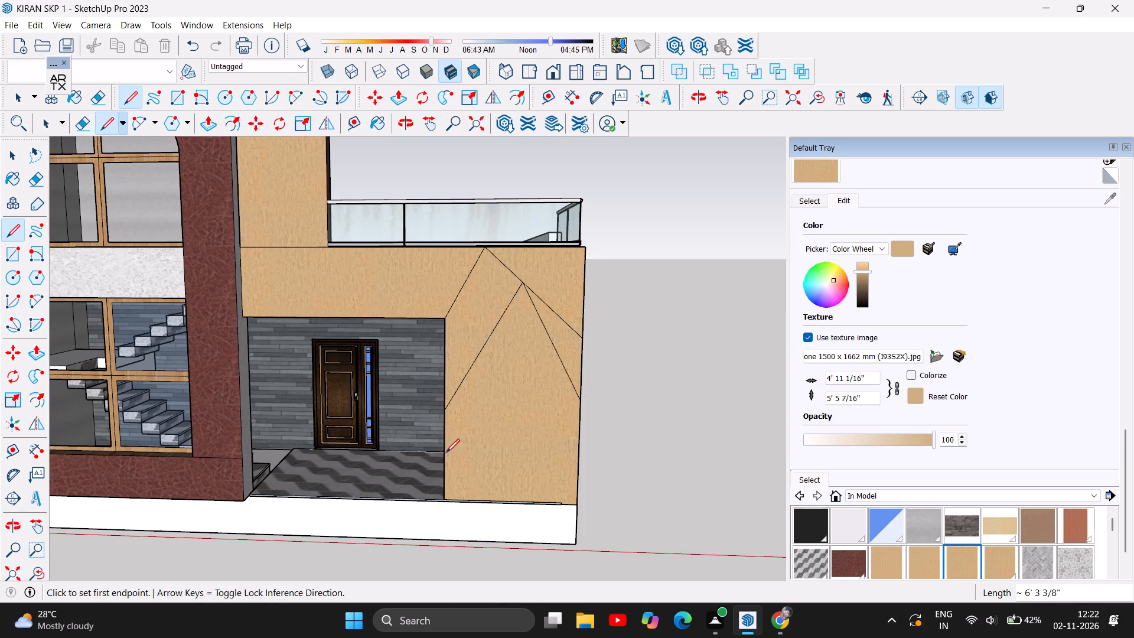
pyautogui.click(444, 450)
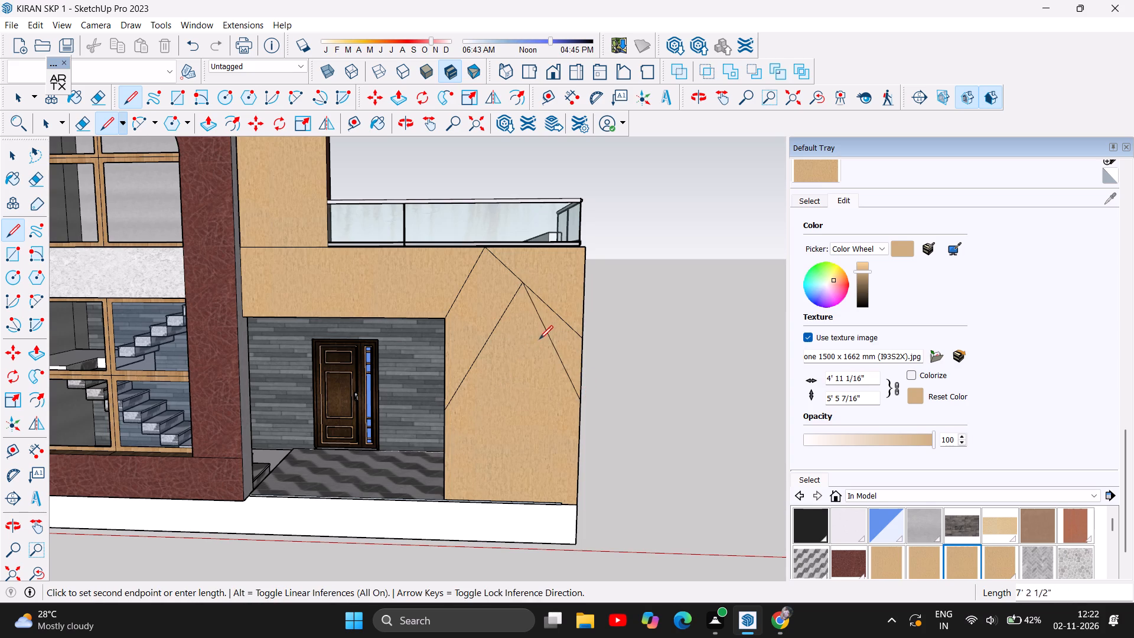
pyautogui.click(544, 337)
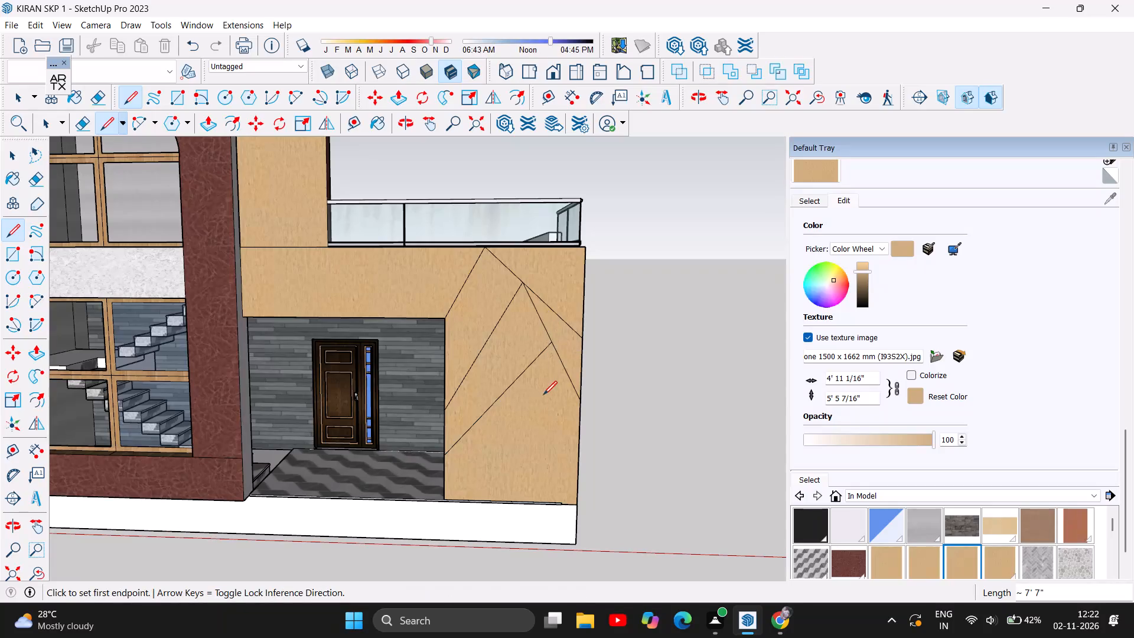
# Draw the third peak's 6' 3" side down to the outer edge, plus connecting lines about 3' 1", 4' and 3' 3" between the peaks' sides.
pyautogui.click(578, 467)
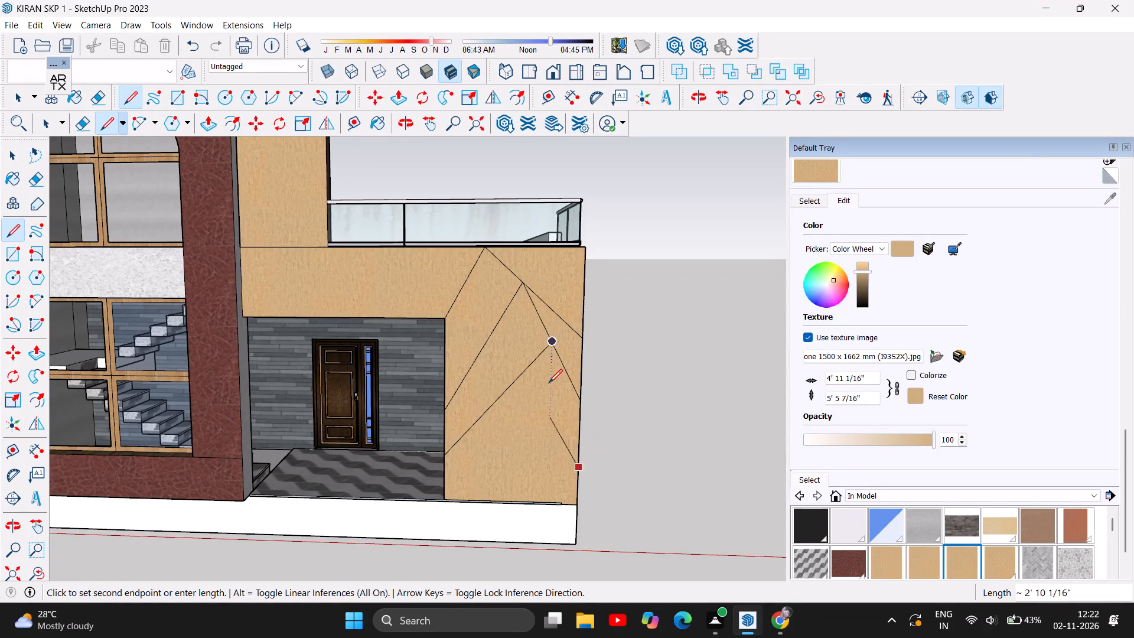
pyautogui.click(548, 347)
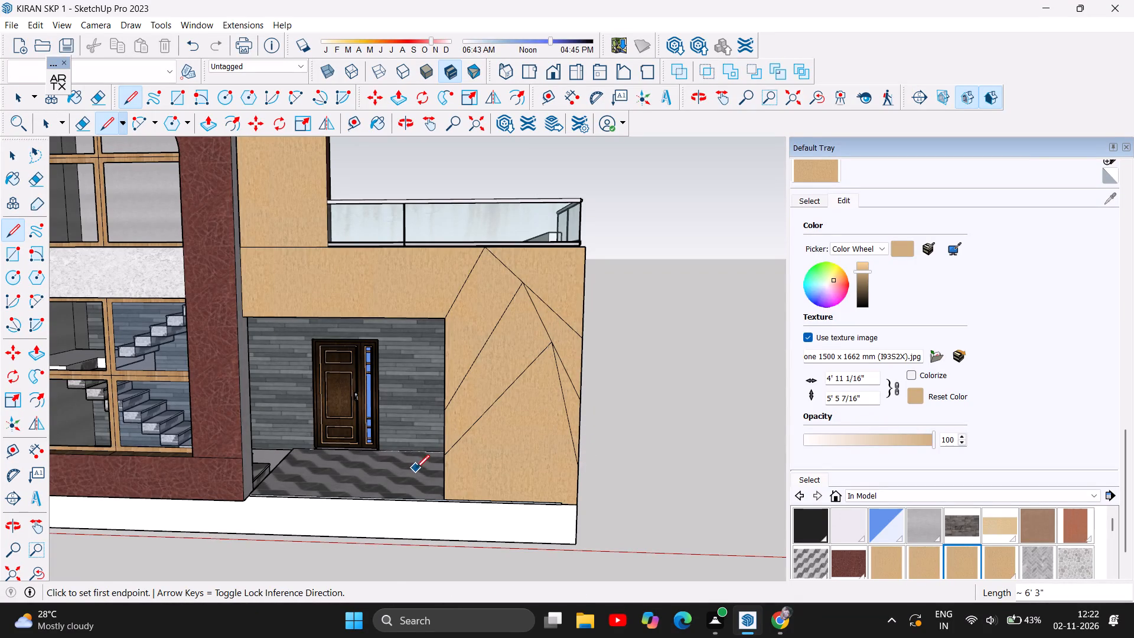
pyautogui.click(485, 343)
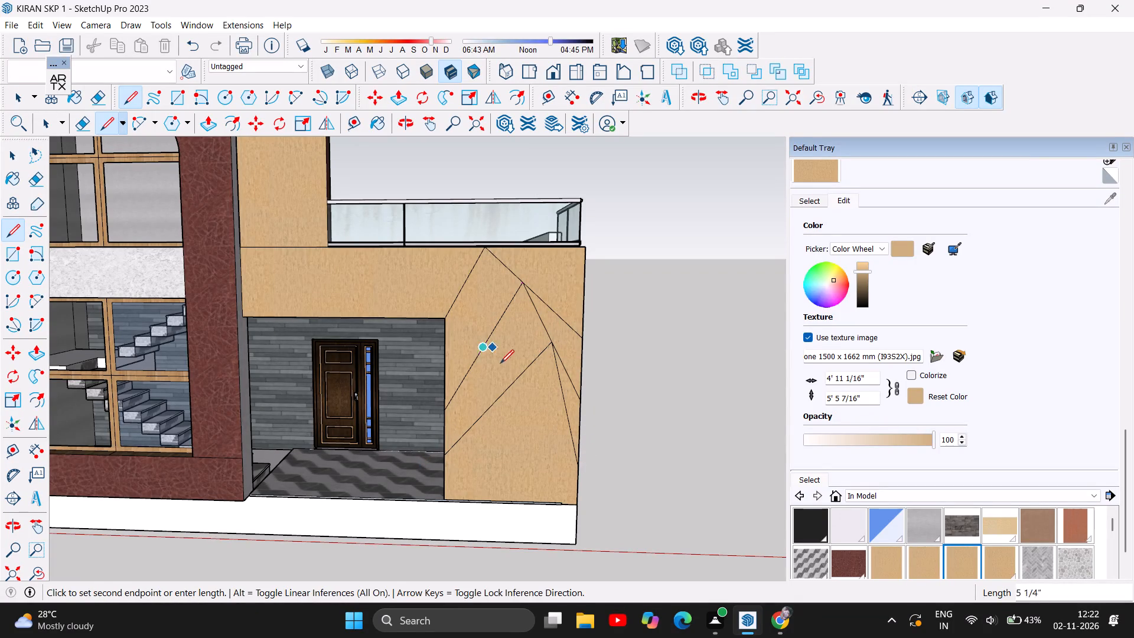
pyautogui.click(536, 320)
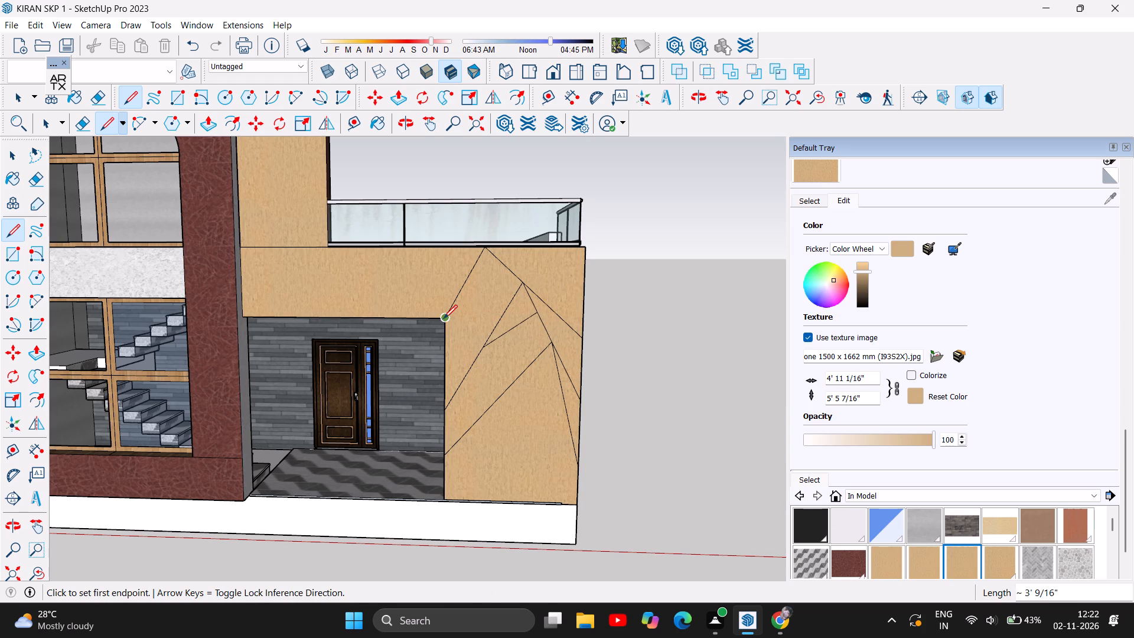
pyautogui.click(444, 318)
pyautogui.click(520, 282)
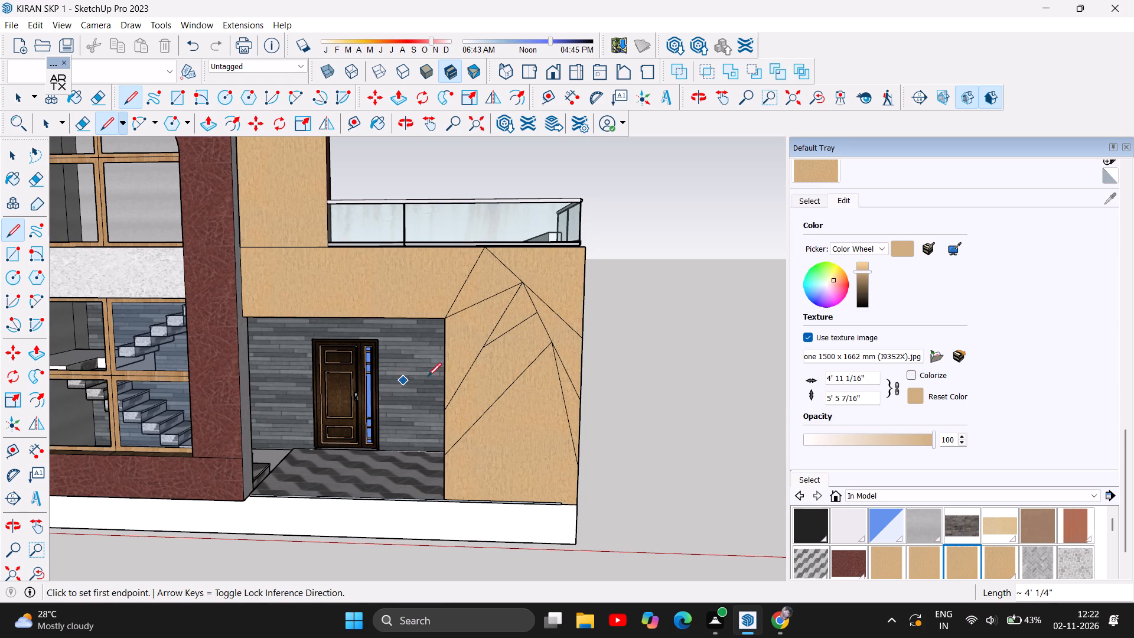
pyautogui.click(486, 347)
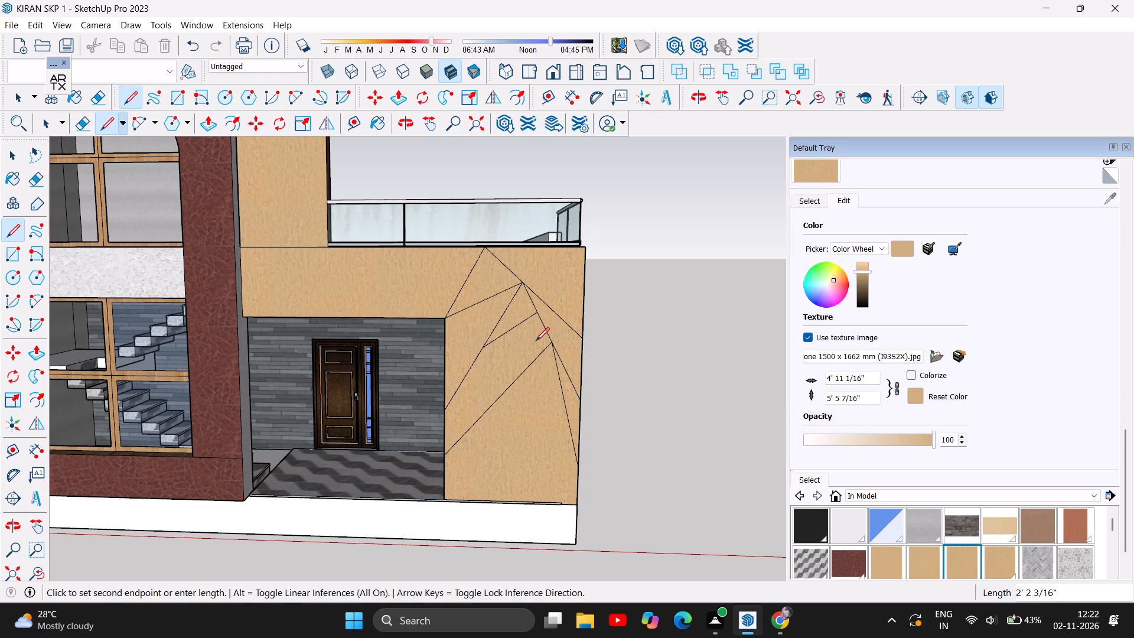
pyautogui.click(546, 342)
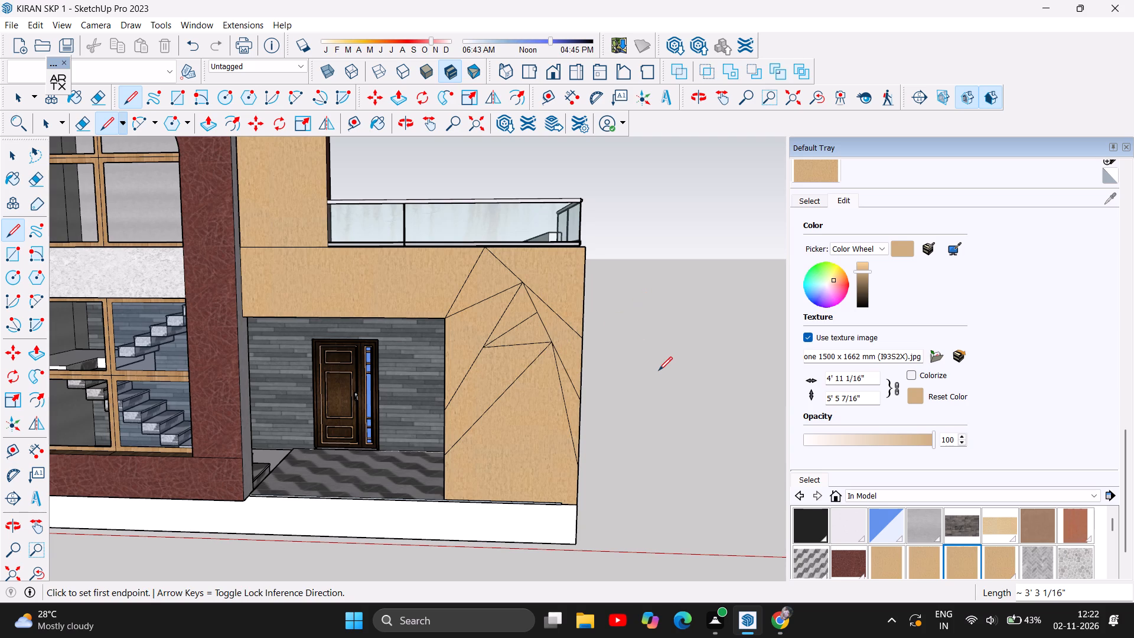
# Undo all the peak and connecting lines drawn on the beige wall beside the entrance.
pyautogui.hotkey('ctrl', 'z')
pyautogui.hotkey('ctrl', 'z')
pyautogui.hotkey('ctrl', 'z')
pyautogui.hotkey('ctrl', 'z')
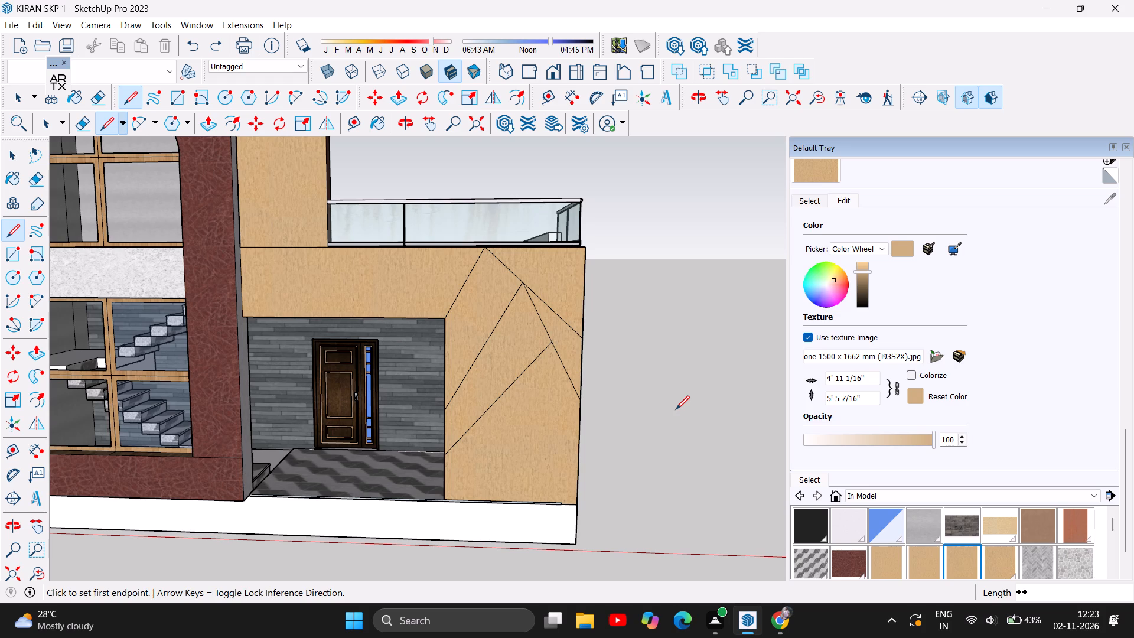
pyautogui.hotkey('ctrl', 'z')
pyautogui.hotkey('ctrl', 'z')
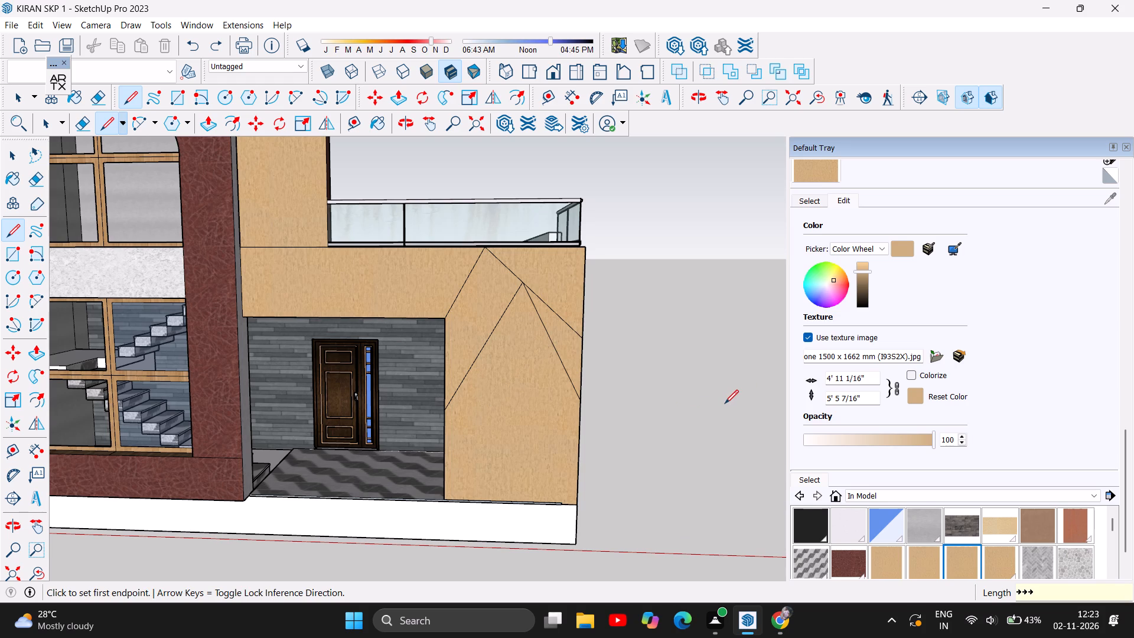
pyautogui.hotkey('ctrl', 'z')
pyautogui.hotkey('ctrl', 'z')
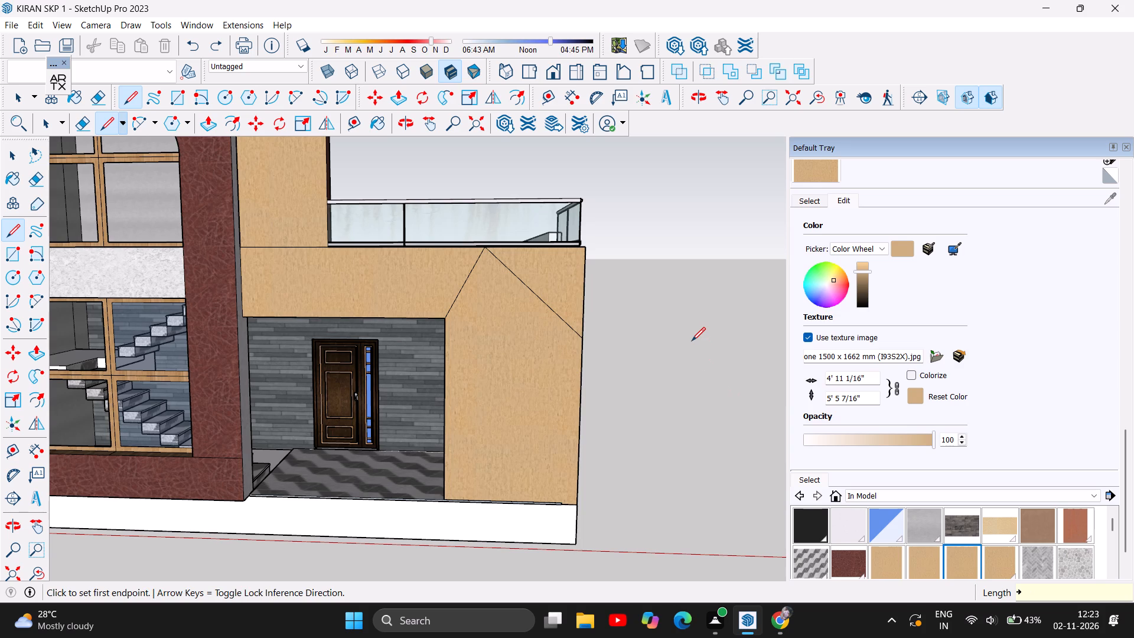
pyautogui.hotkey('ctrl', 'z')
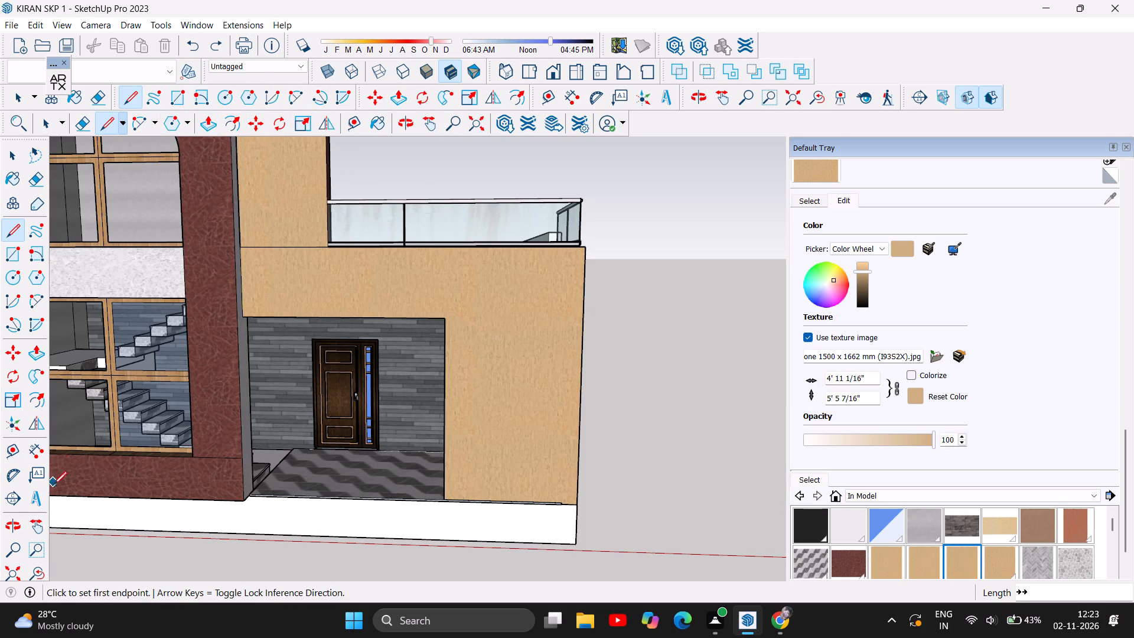
# Draw a zigzag from the wall's top outer corner to the opening's lower corner, with segments about 7' 4", 7' 7" and 9' 1" long.
pyautogui.scroll(-4, 54, 487)
pyautogui.scroll(4, 265, 402)
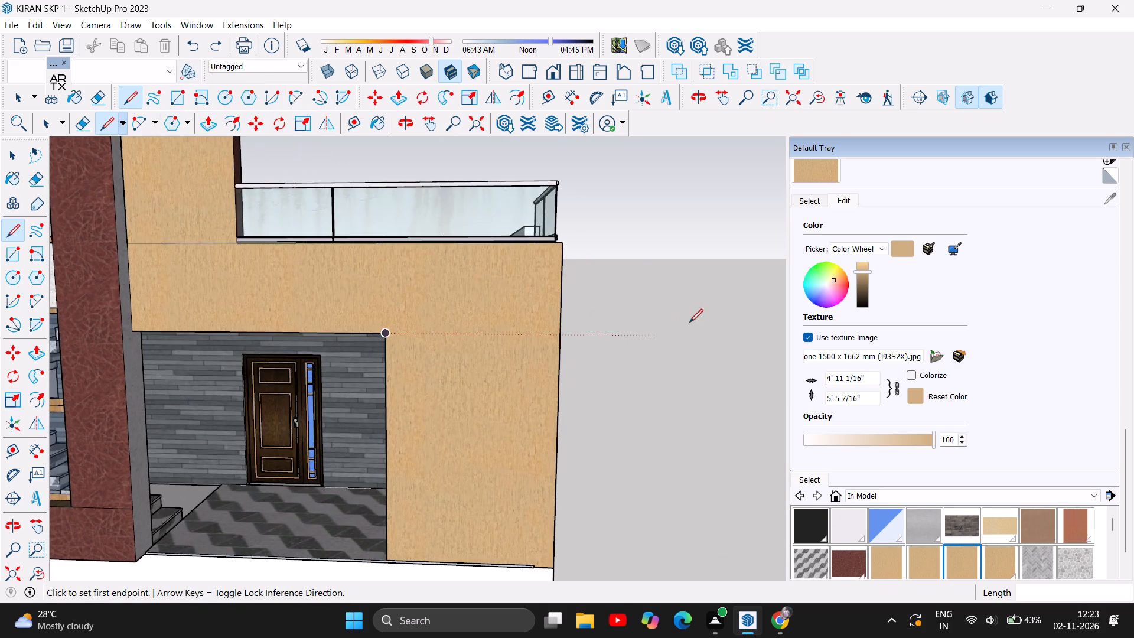
pyautogui.scroll(-3, 695, 320)
pyautogui.scroll(5, 548, 441)
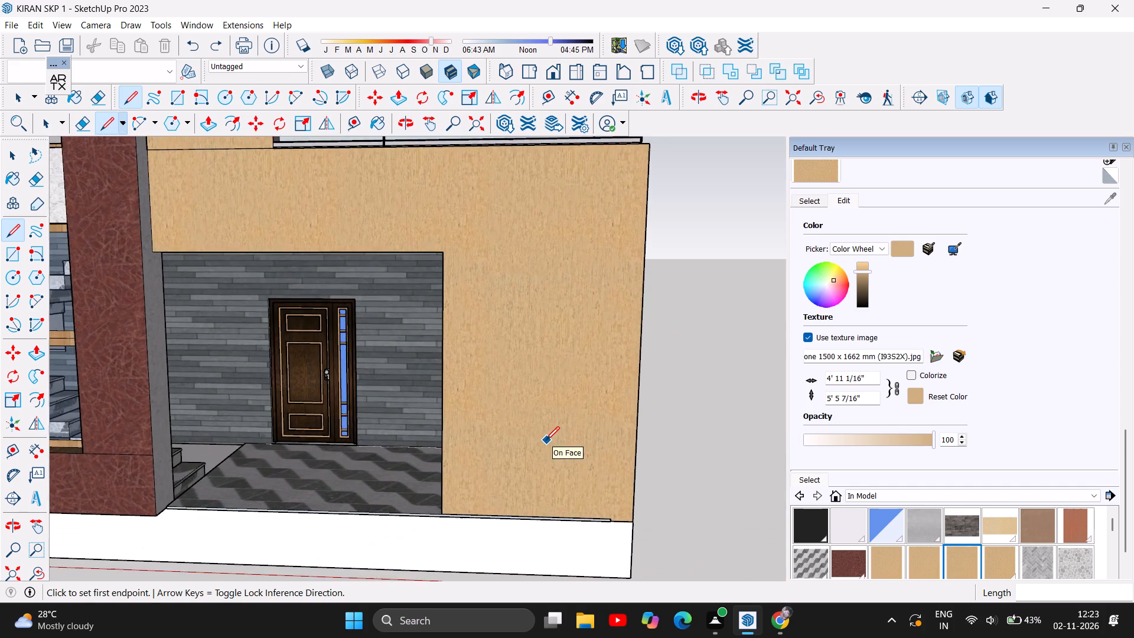
pyautogui.scroll(1, 546, 440)
pyautogui.scroll(-1, 546, 440)
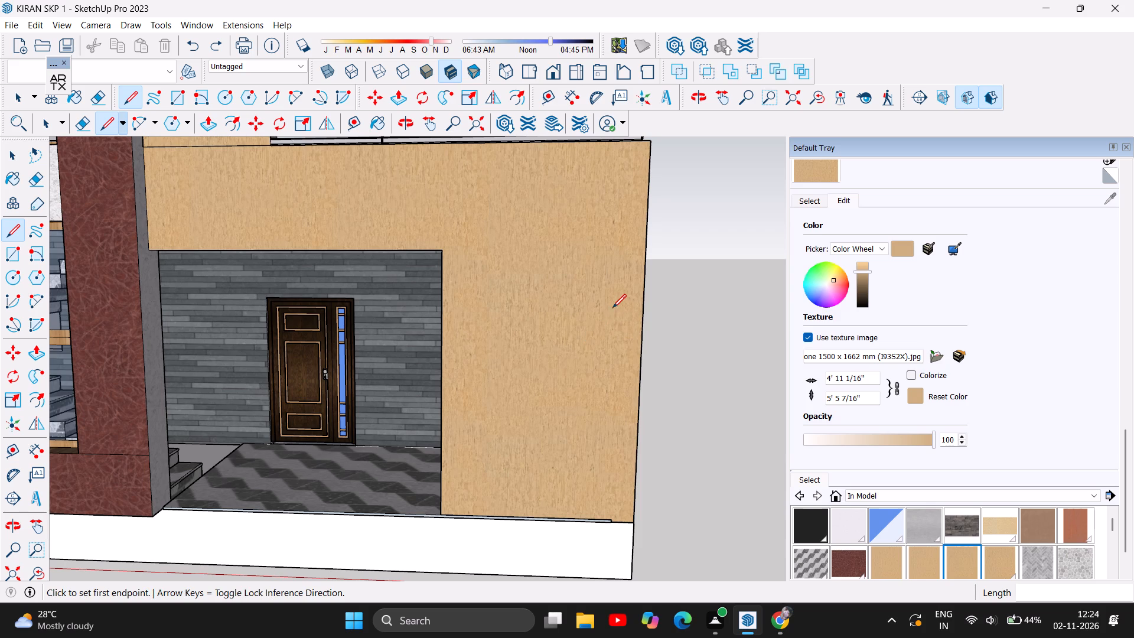
pyautogui.scroll(-2, 582, 385)
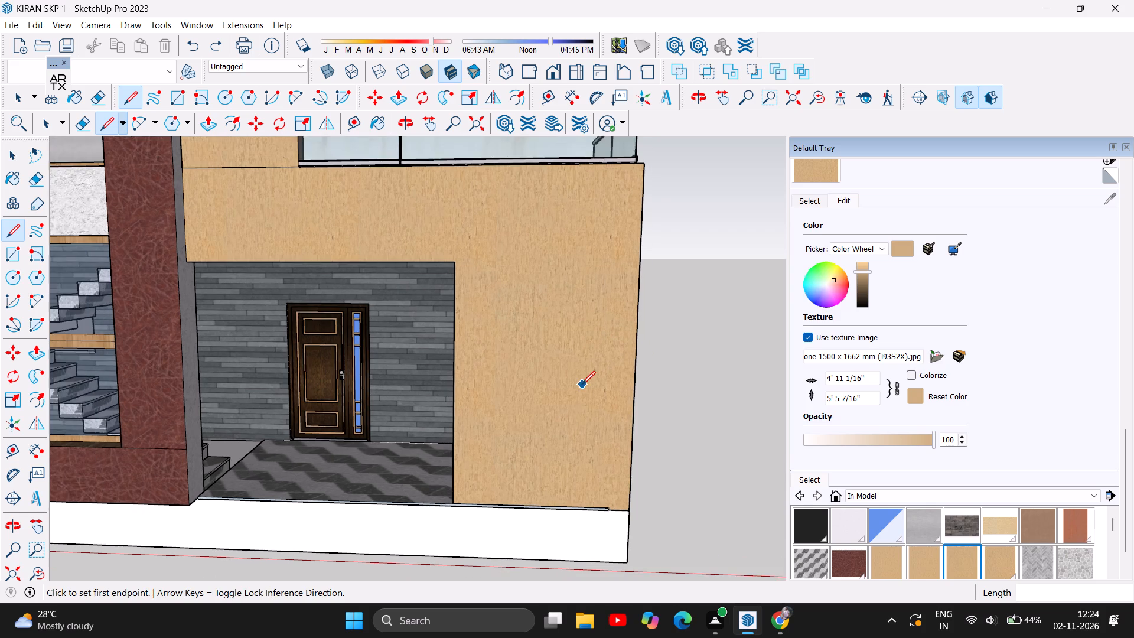
pyautogui.scroll(-1, 582, 385)
pyautogui.scroll(-1, 459, 473)
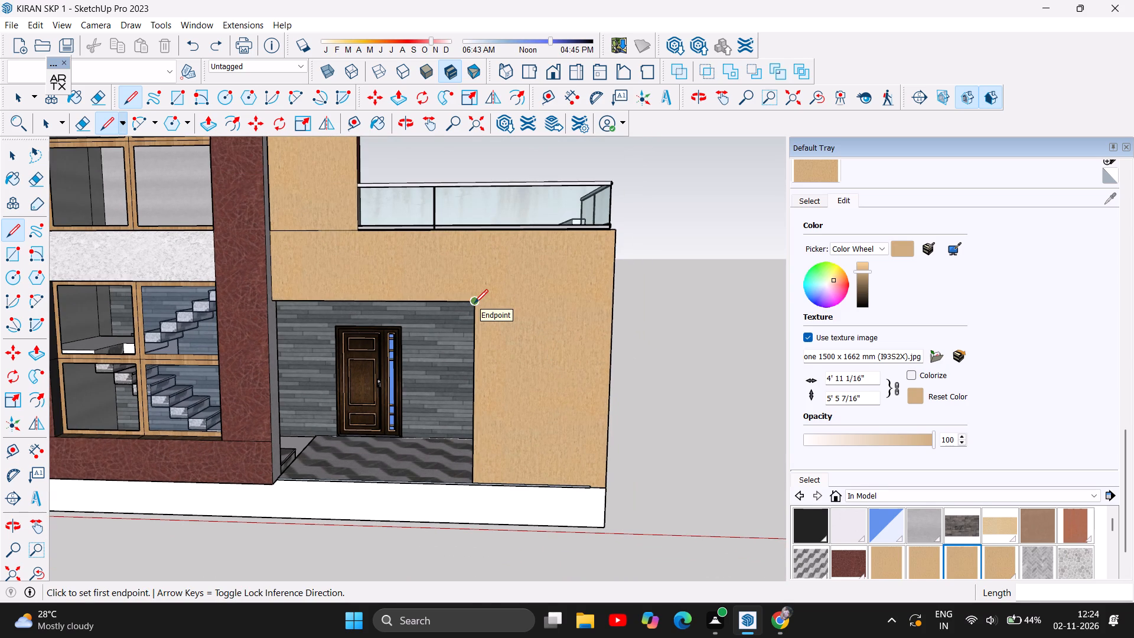
pyautogui.click(474, 303)
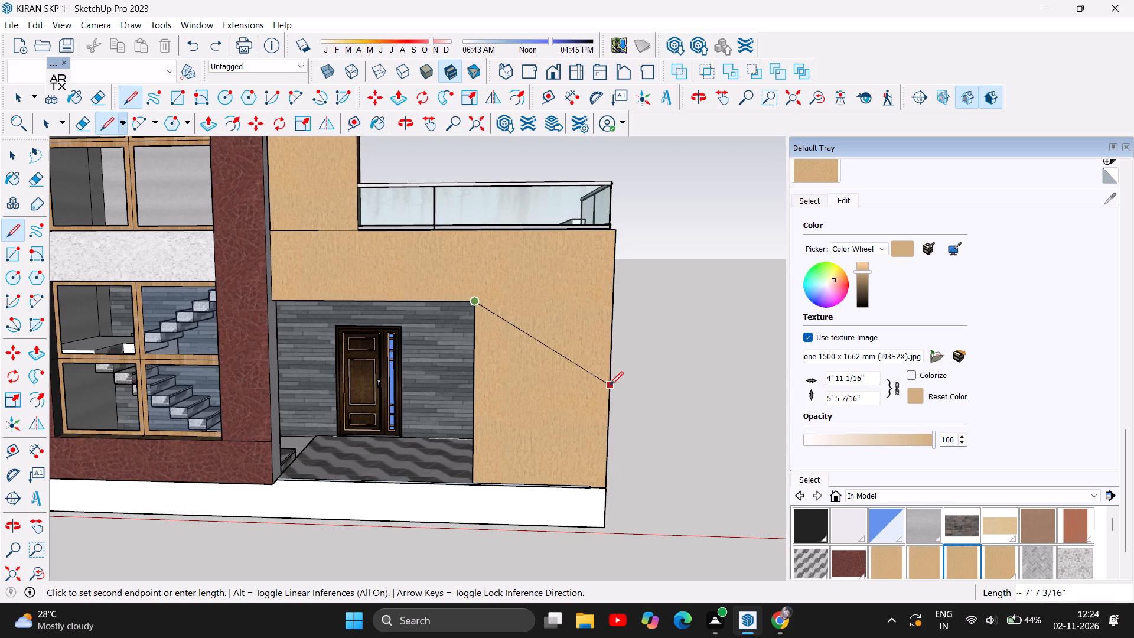
pyautogui.click(610, 385)
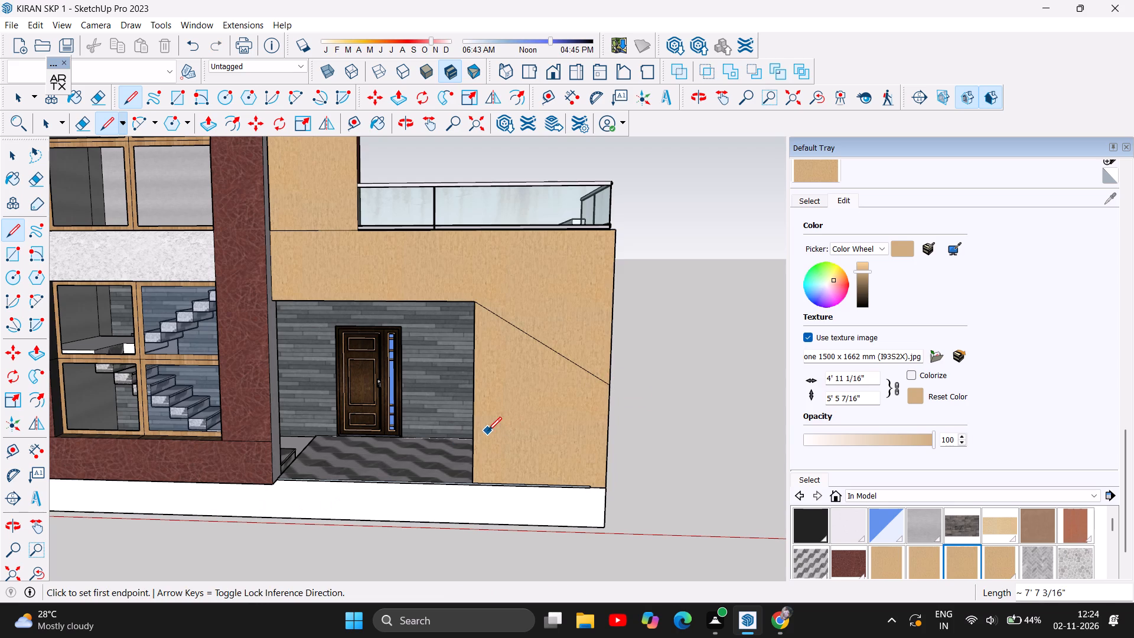
pyautogui.click(476, 300)
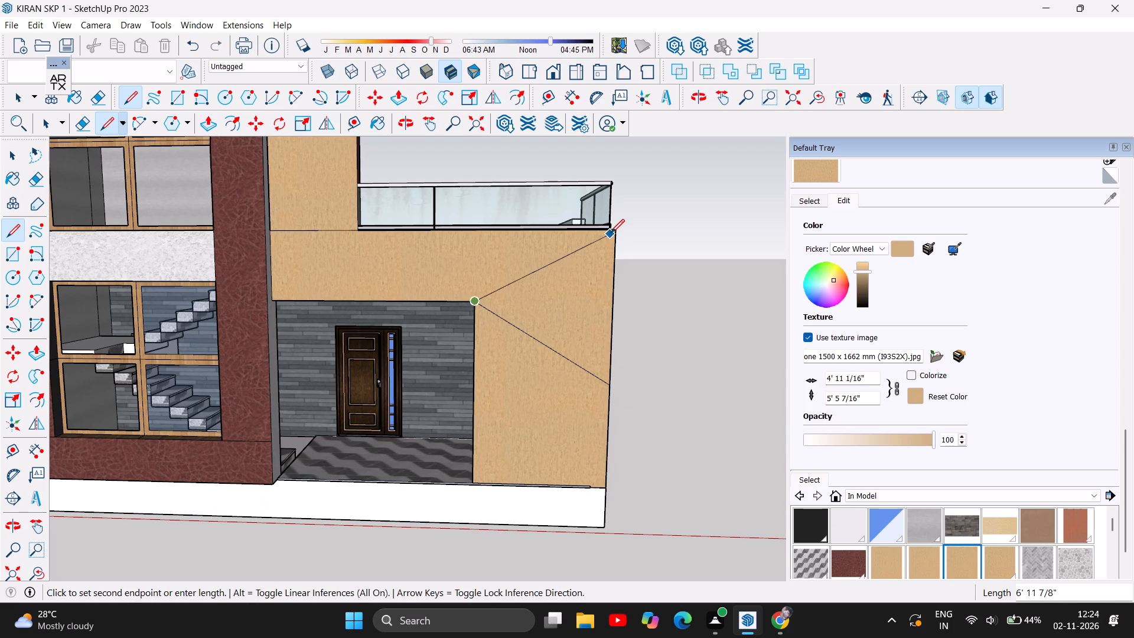
pyautogui.click(615, 230)
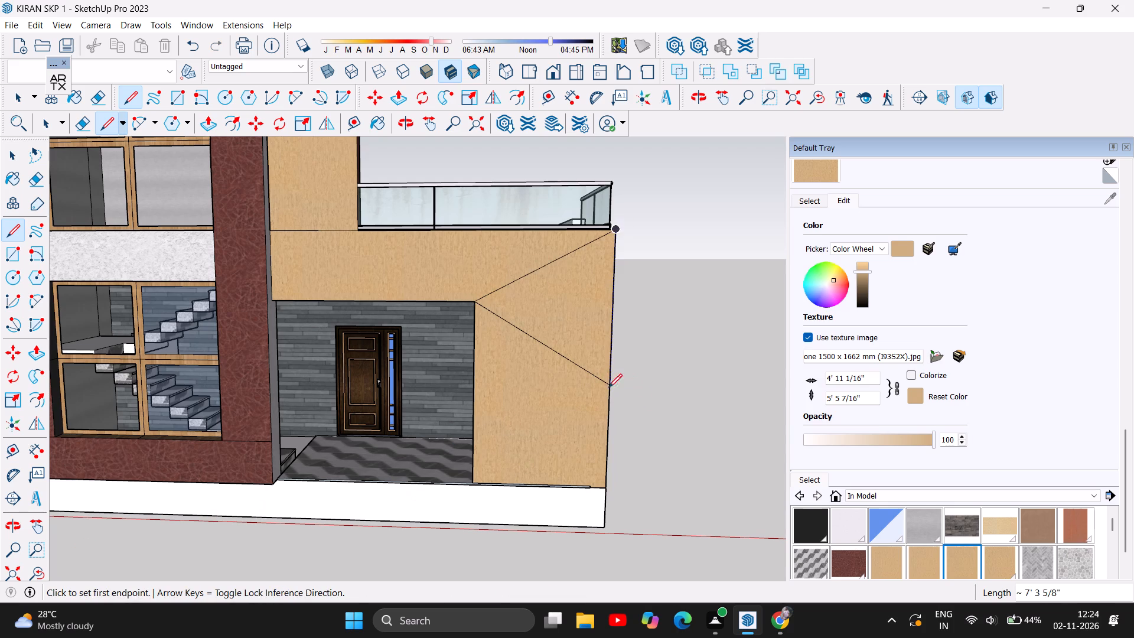
pyautogui.click(615, 387)
pyautogui.click(470, 483)
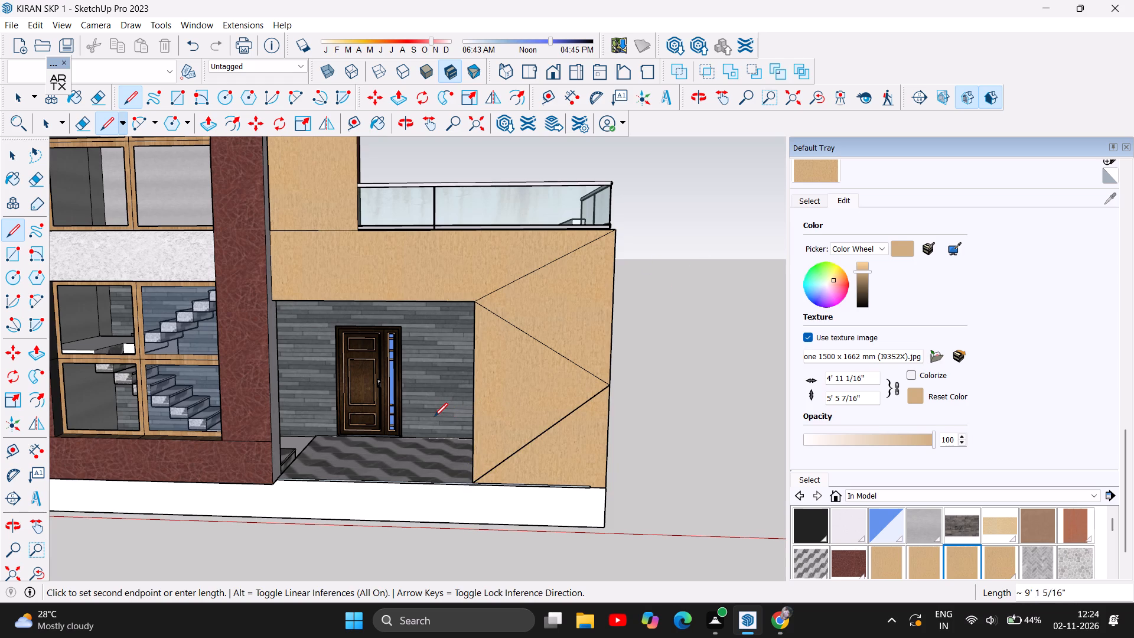
pyautogui.press('Escape')
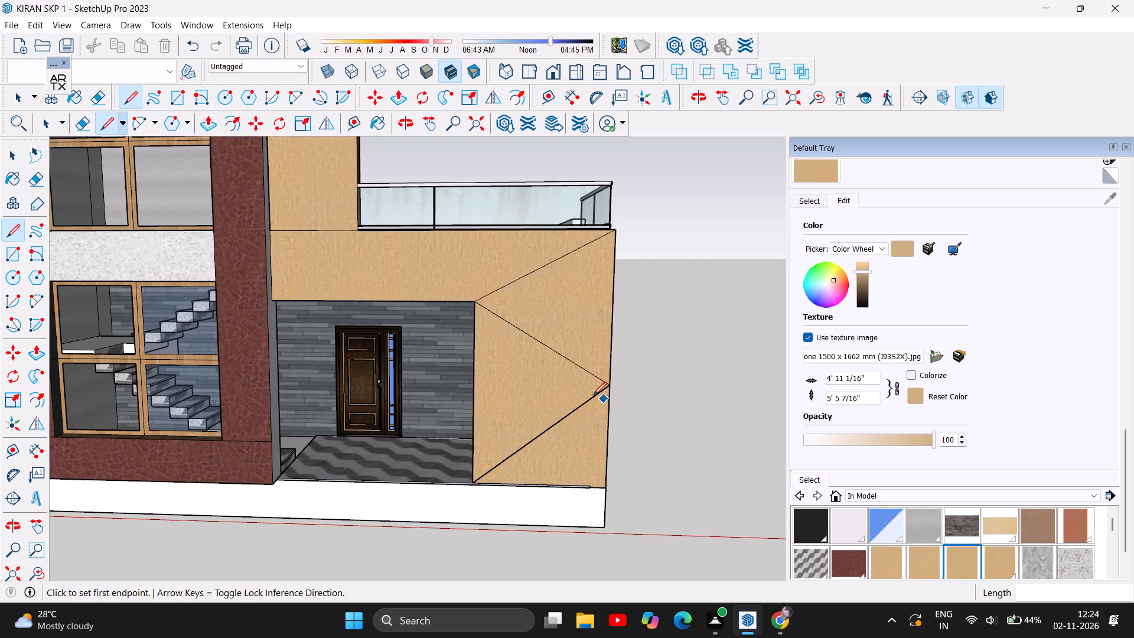
# Draw two crossing diagonals, about 11' 2" from the opening's upper corner and about 13' 11" from the wall's top outer corner, down to opposite base corners.
pyautogui.click(475, 304)
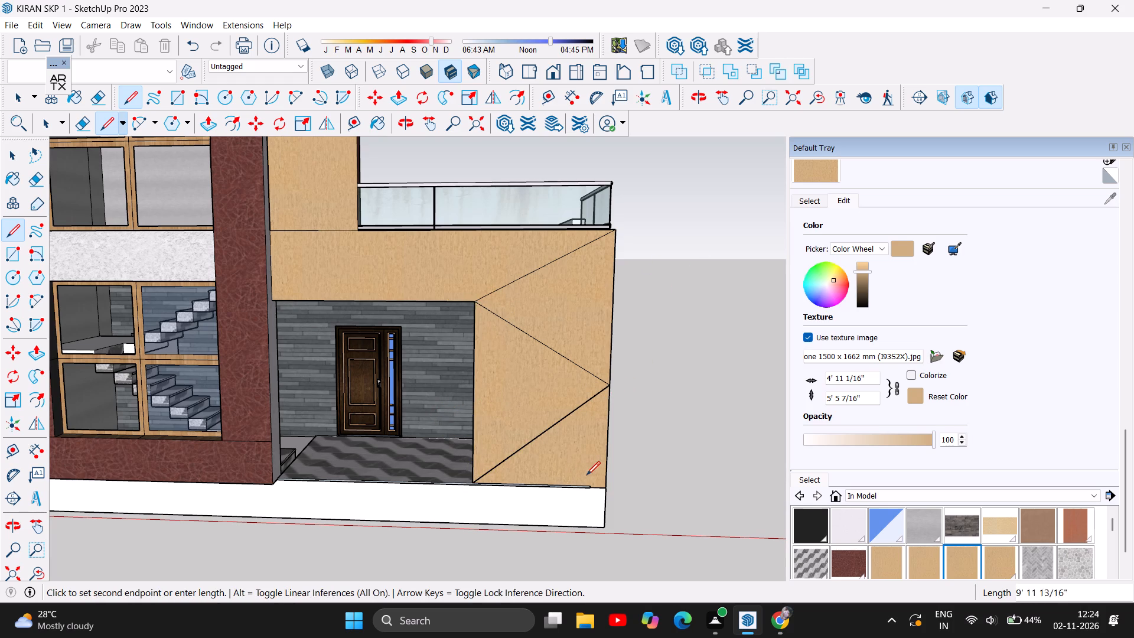
pyautogui.click(604, 488)
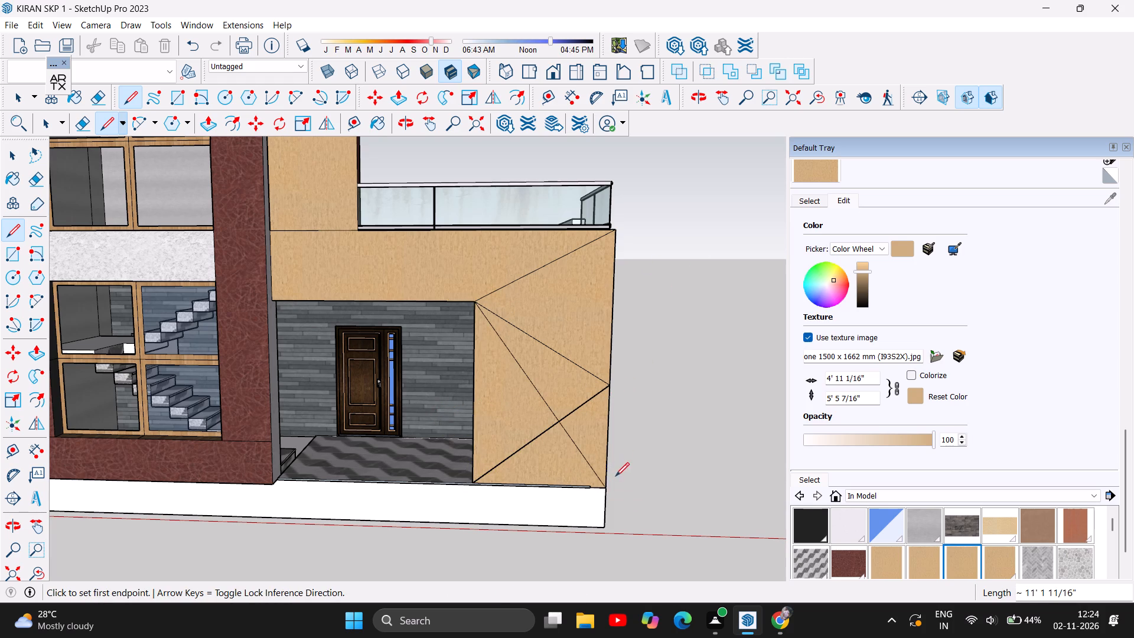
pyautogui.scroll(7, 605, 484)
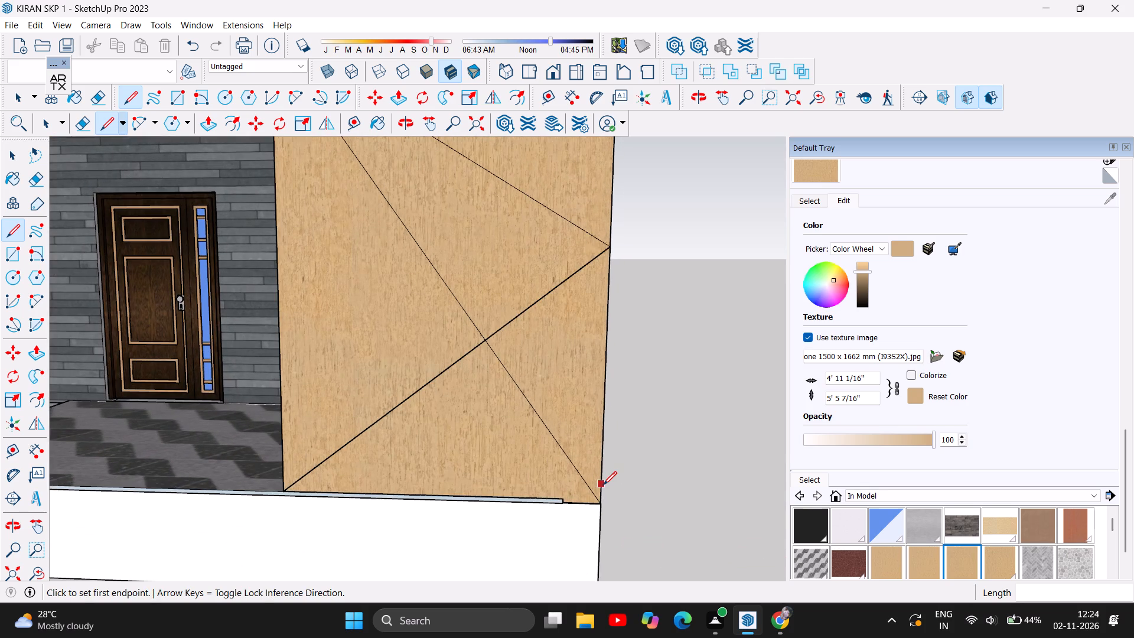
pyautogui.scroll(4, 603, 485)
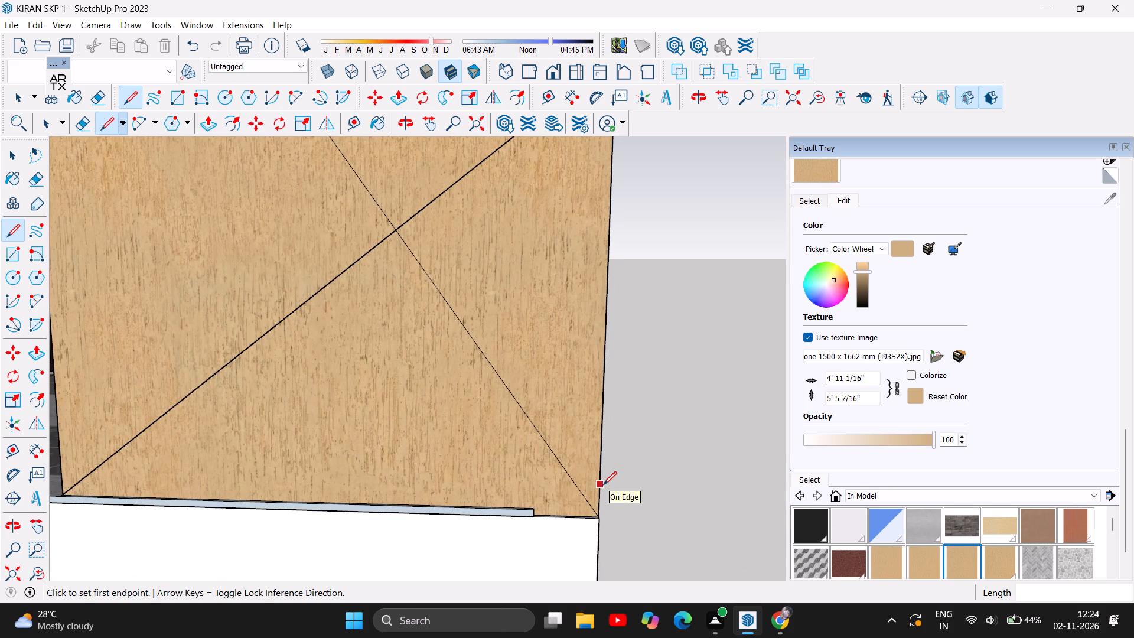
pyautogui.scroll(-8, 603, 485)
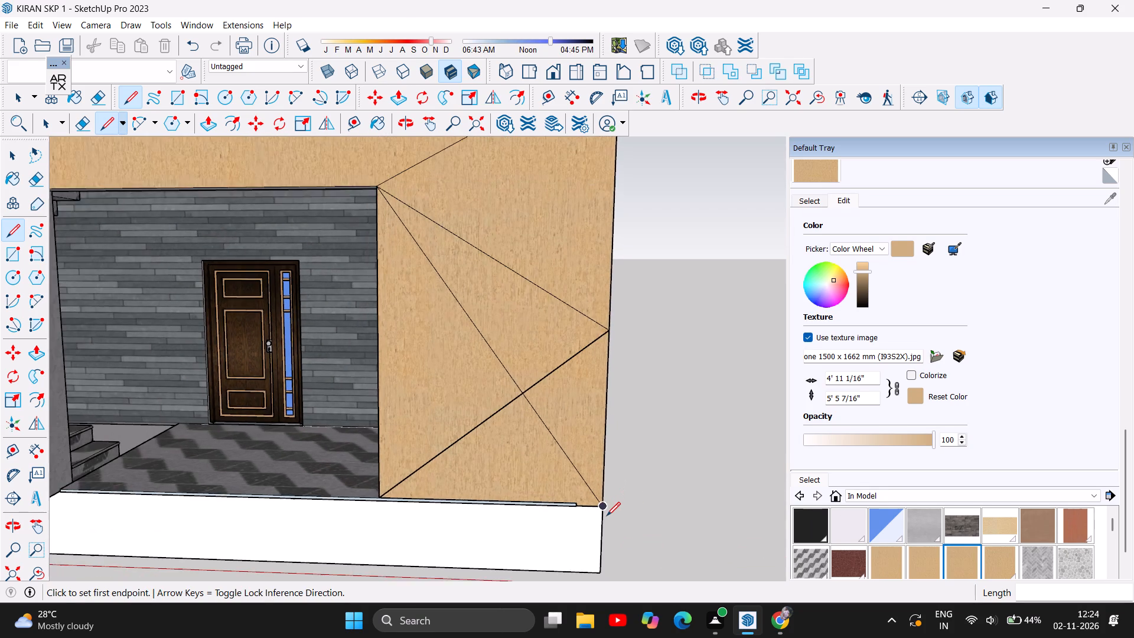
pyautogui.scroll(-2, 607, 516)
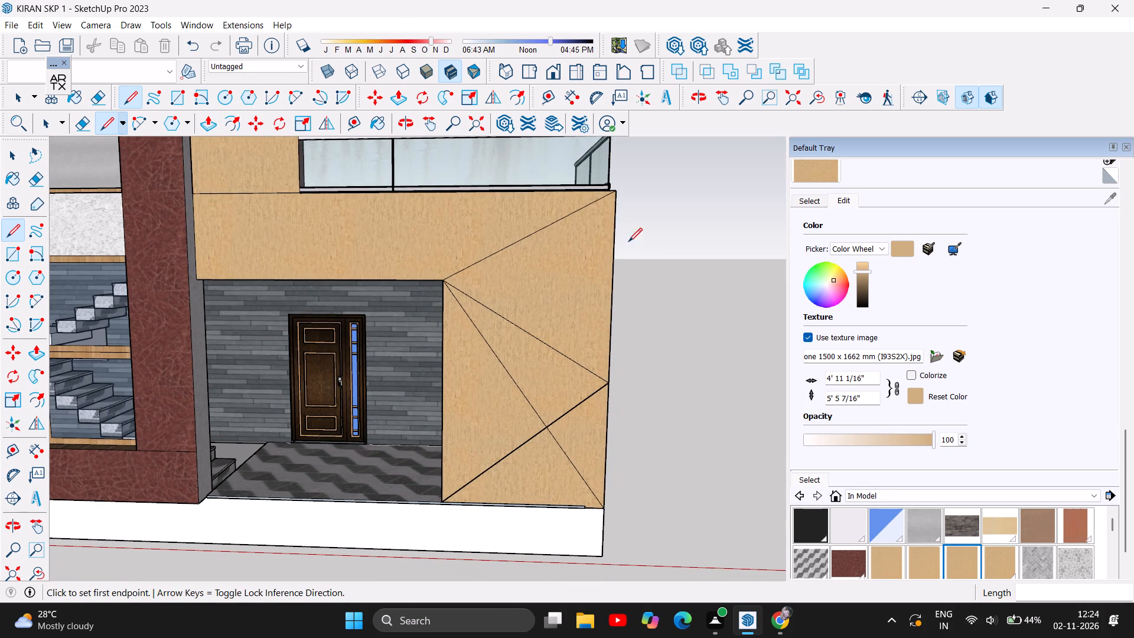
pyautogui.click(612, 191)
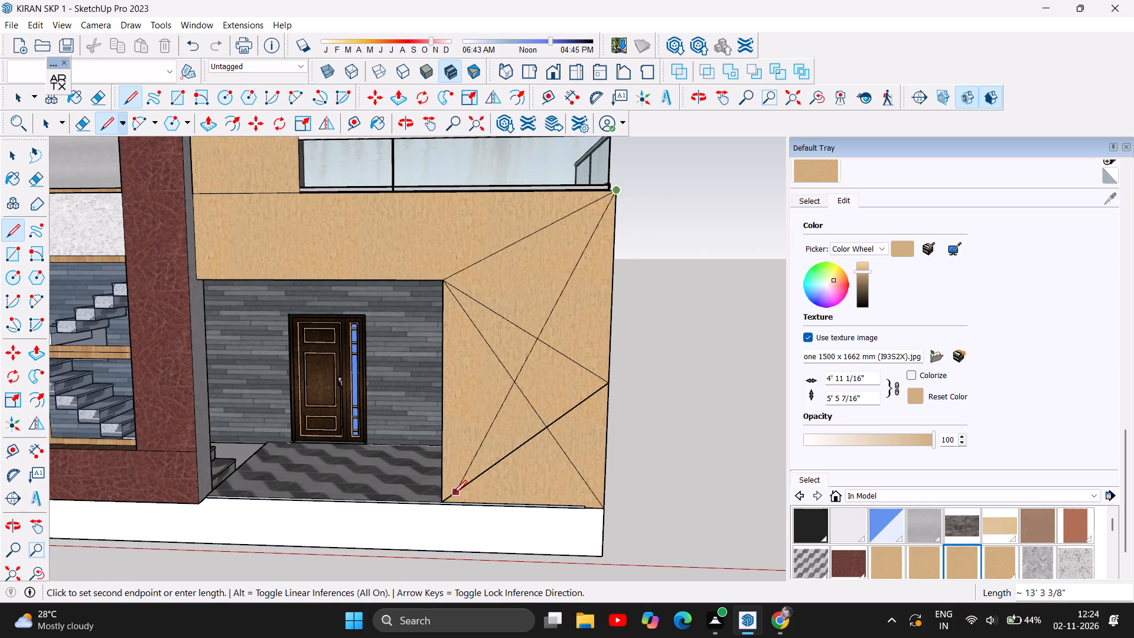
pyautogui.click(442, 502)
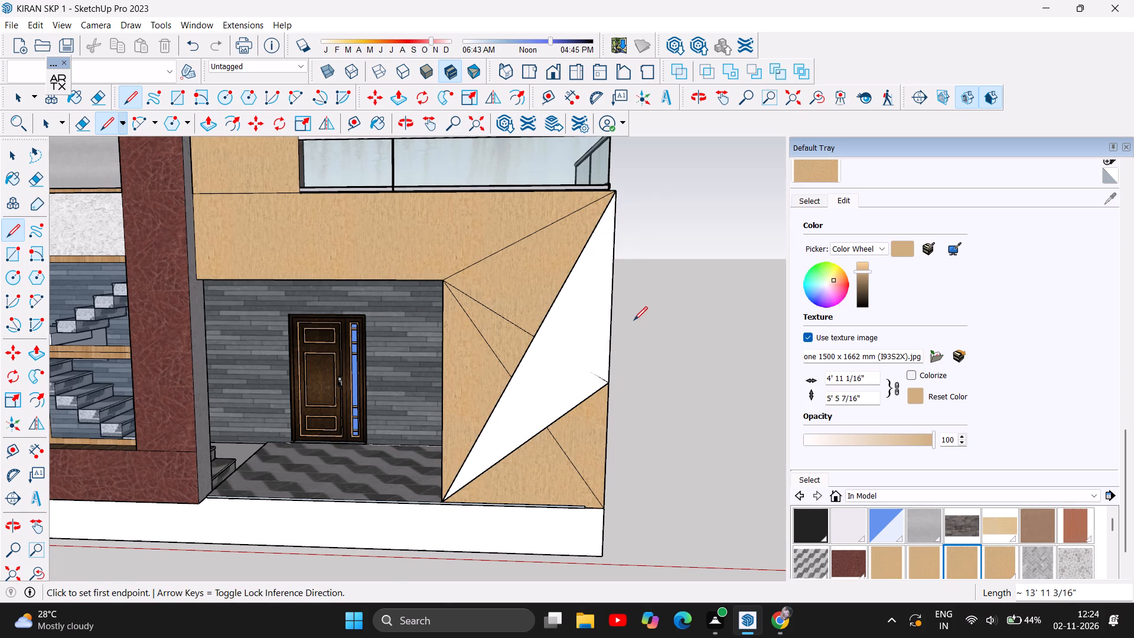
pyautogui.scroll(-4, 555, 437)
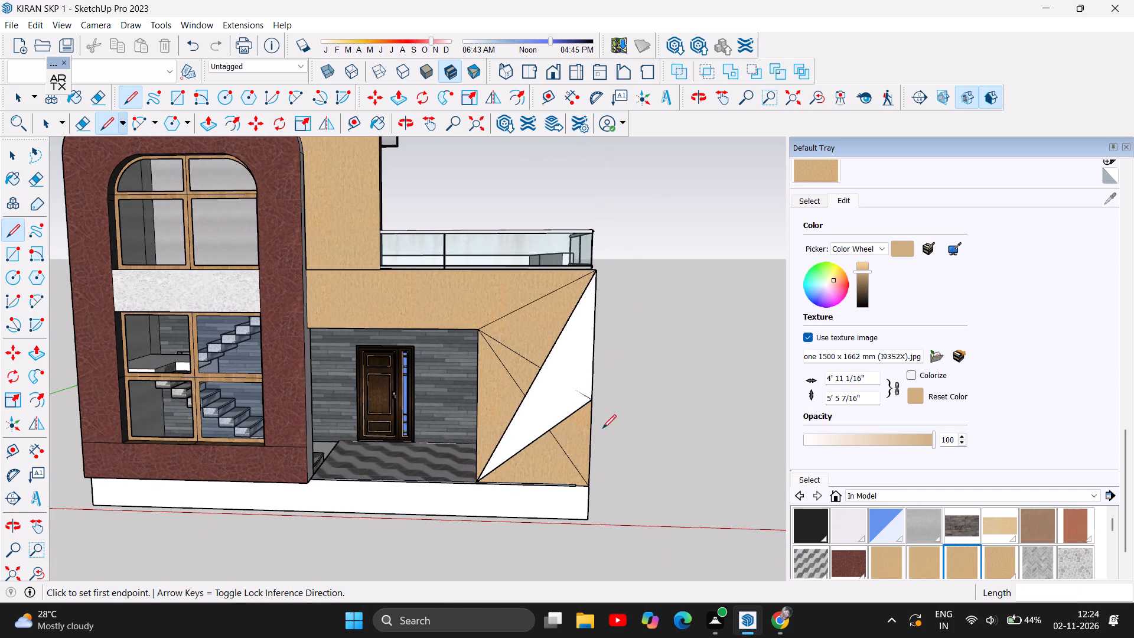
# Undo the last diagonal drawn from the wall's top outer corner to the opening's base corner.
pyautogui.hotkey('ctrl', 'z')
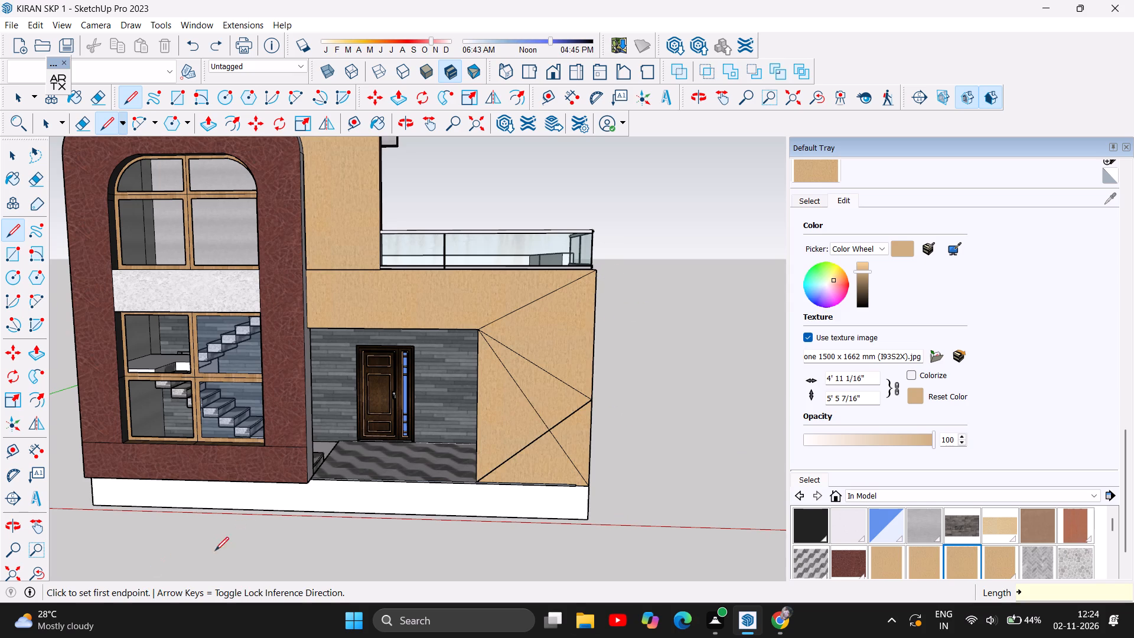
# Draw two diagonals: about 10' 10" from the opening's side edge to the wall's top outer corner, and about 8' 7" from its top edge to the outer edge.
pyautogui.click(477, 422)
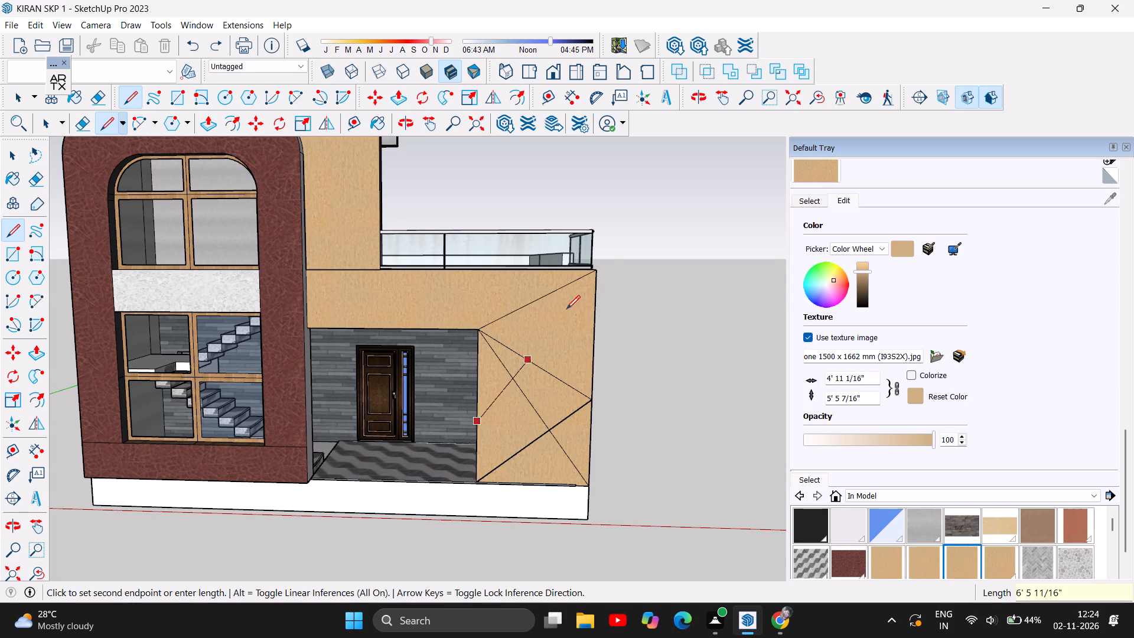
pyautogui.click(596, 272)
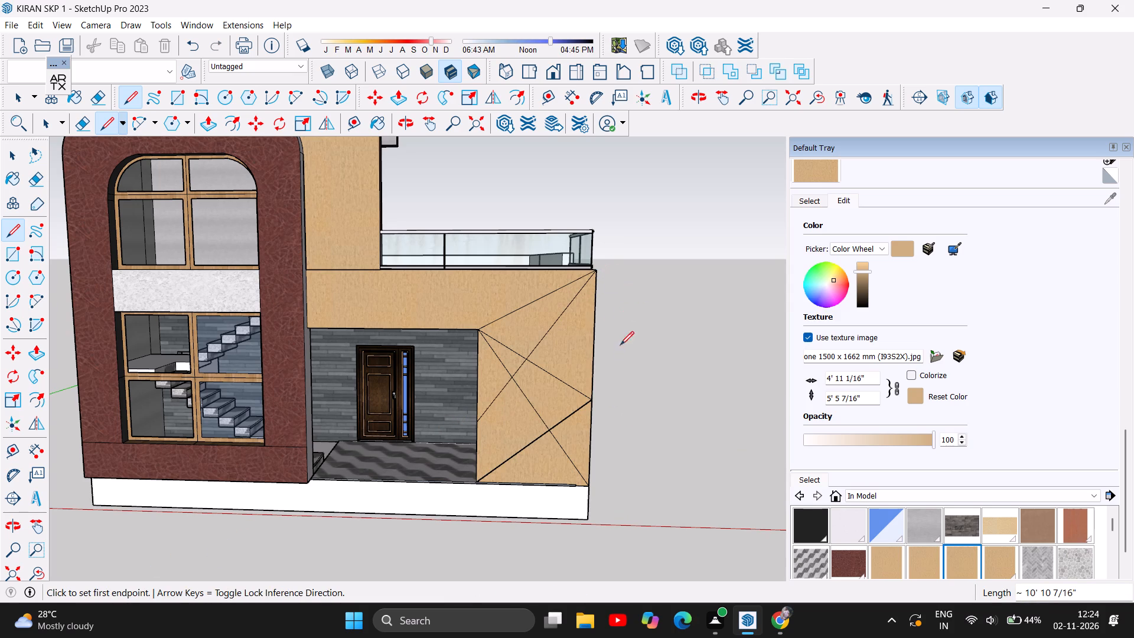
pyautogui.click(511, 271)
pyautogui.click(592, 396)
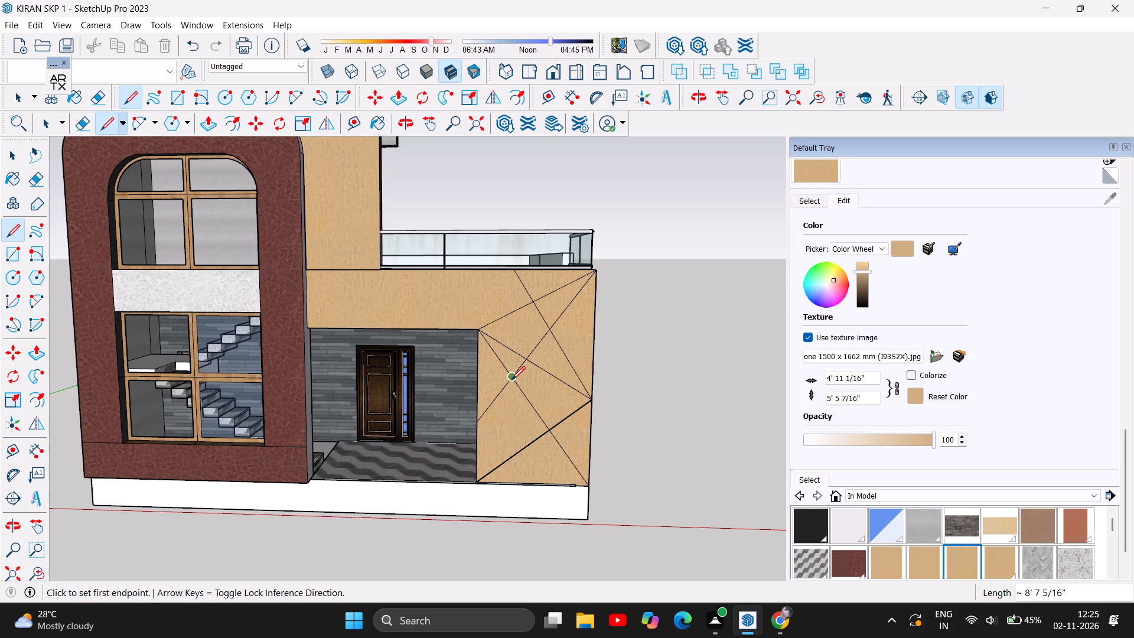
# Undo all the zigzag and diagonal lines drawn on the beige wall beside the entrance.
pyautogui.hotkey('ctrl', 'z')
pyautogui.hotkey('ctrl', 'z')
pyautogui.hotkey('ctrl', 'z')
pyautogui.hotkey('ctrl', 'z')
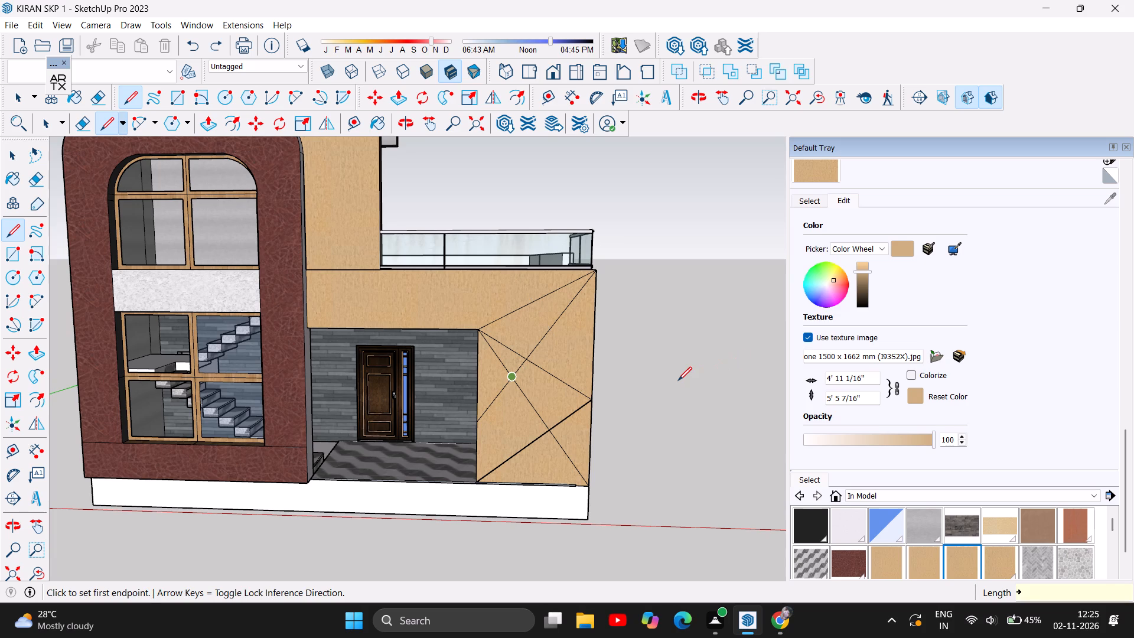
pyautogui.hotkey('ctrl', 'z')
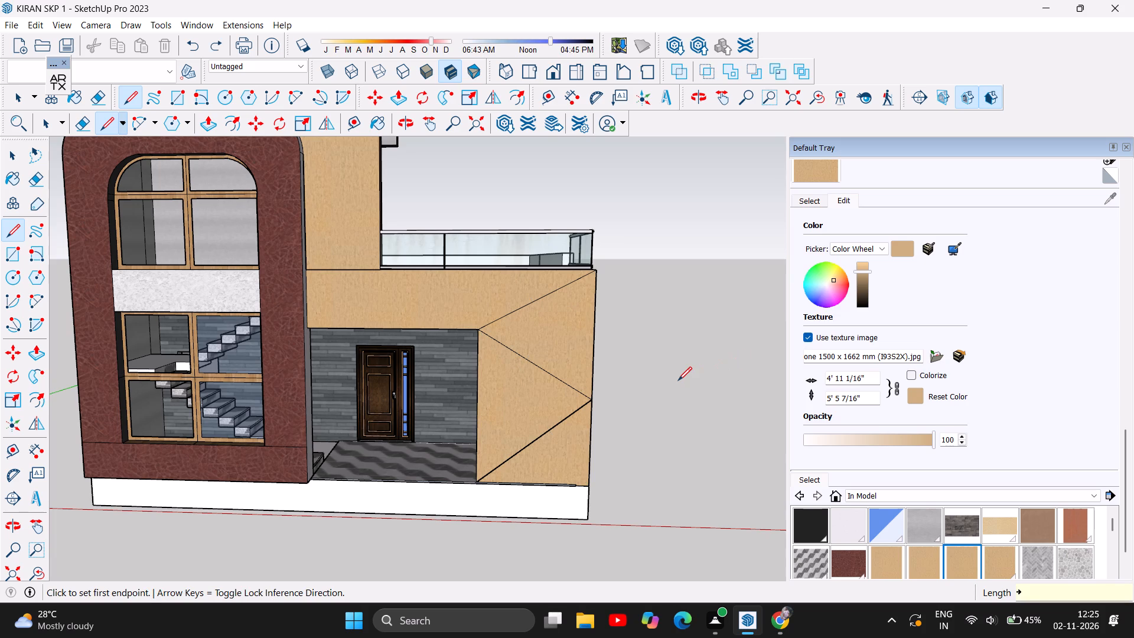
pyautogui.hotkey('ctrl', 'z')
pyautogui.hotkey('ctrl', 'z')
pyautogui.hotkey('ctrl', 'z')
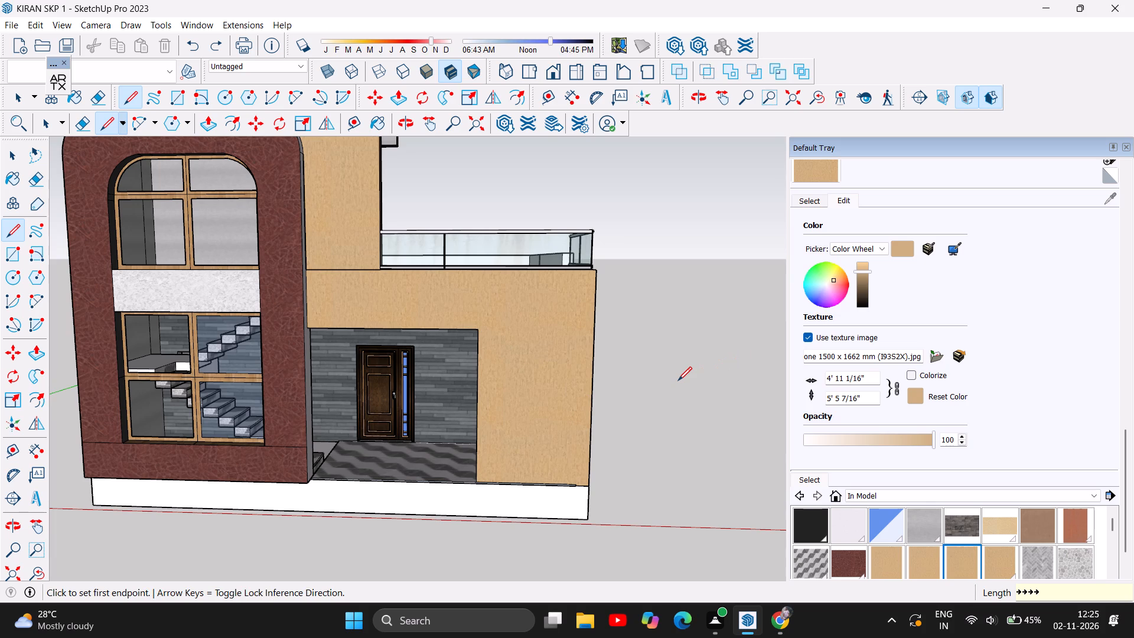
# Paint the beige upper-floor front wall around the maroon arched frame with the in-model Textured Stucco material.
pyautogui.scroll(-3, 574, 484)
pyautogui.scroll(-5, 505, 468)
pyautogui.scroll(-3, 602, 448)
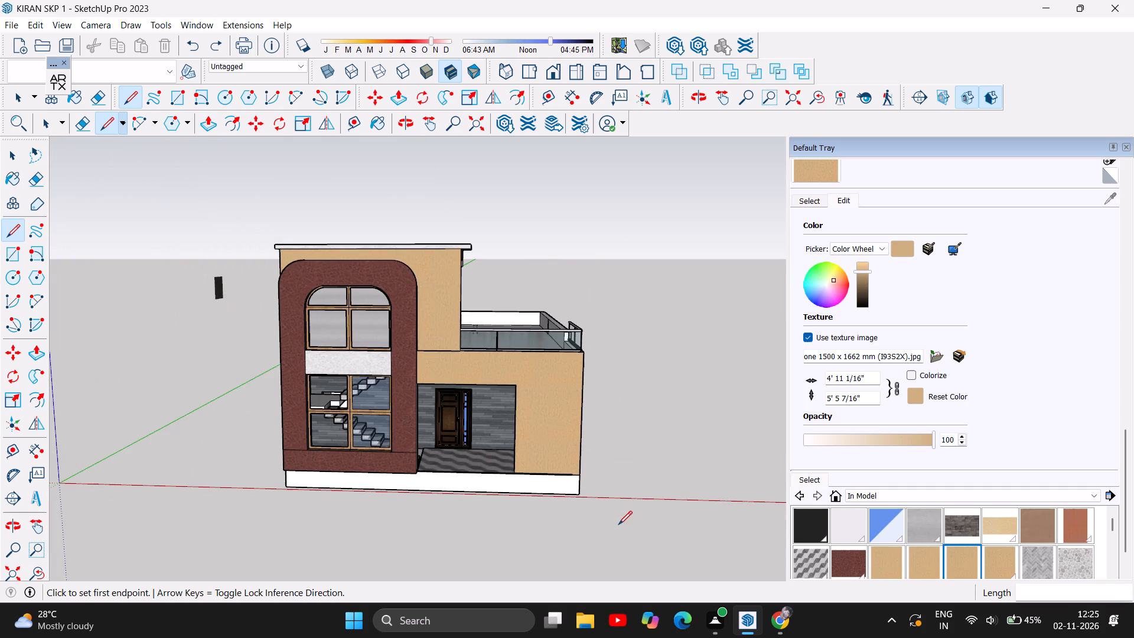
pyautogui.click(406, 127)
pyautogui.moveTo(481, 497); pyautogui.dragTo(482, 496)
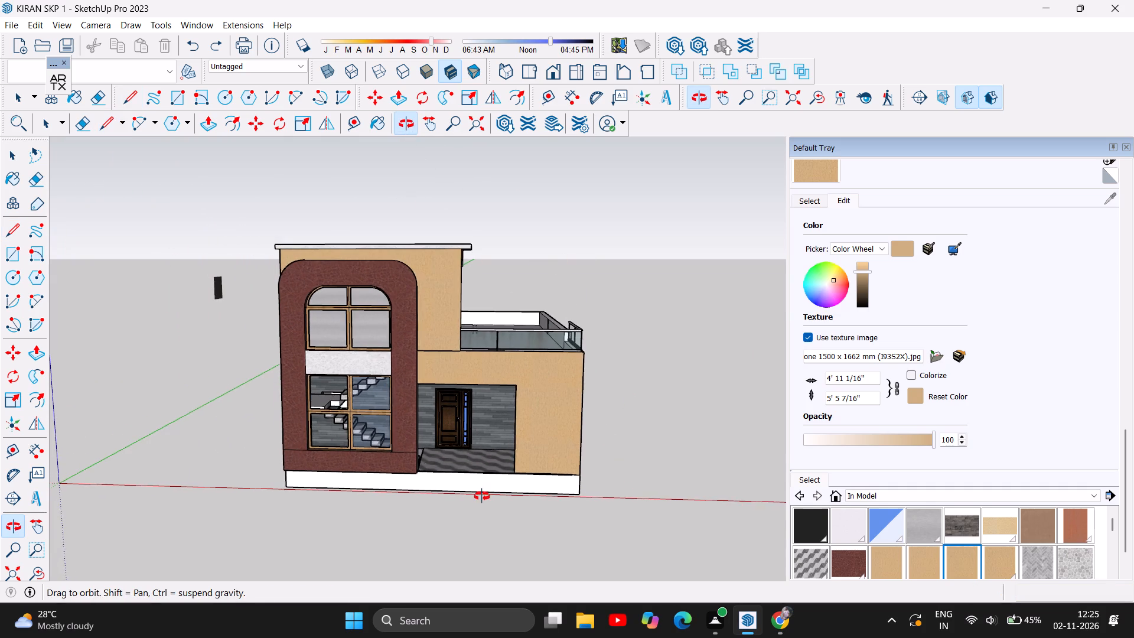
pyautogui.moveTo(482, 496); pyautogui.dragTo(478, 440)
pyautogui.click(478, 440)
pyautogui.scroll(3, 479, 439)
pyautogui.scroll(2, 444, 279)
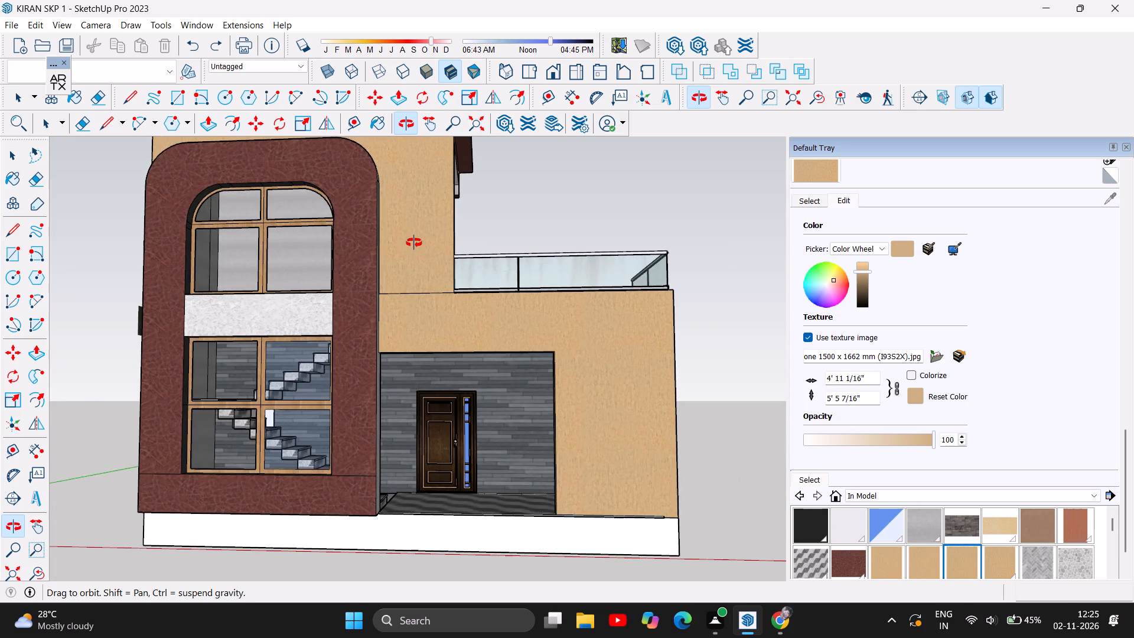
pyautogui.moveTo(422, 312); pyautogui.dragTo(438, 411)
pyautogui.scroll(2, 455, 215)
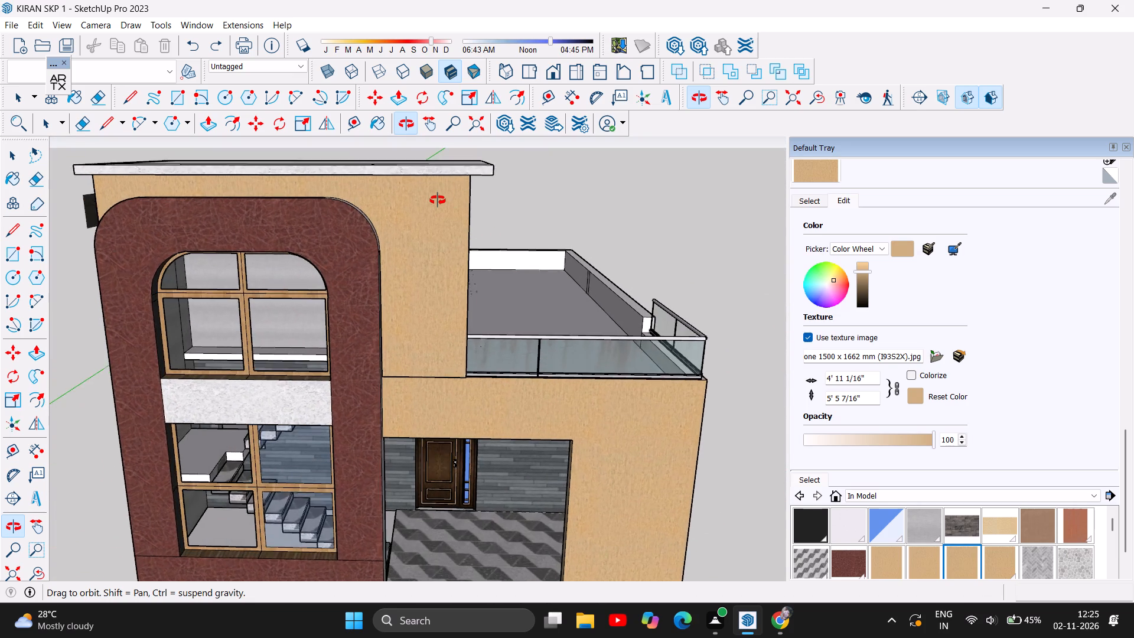
pyautogui.scroll(2, 438, 200)
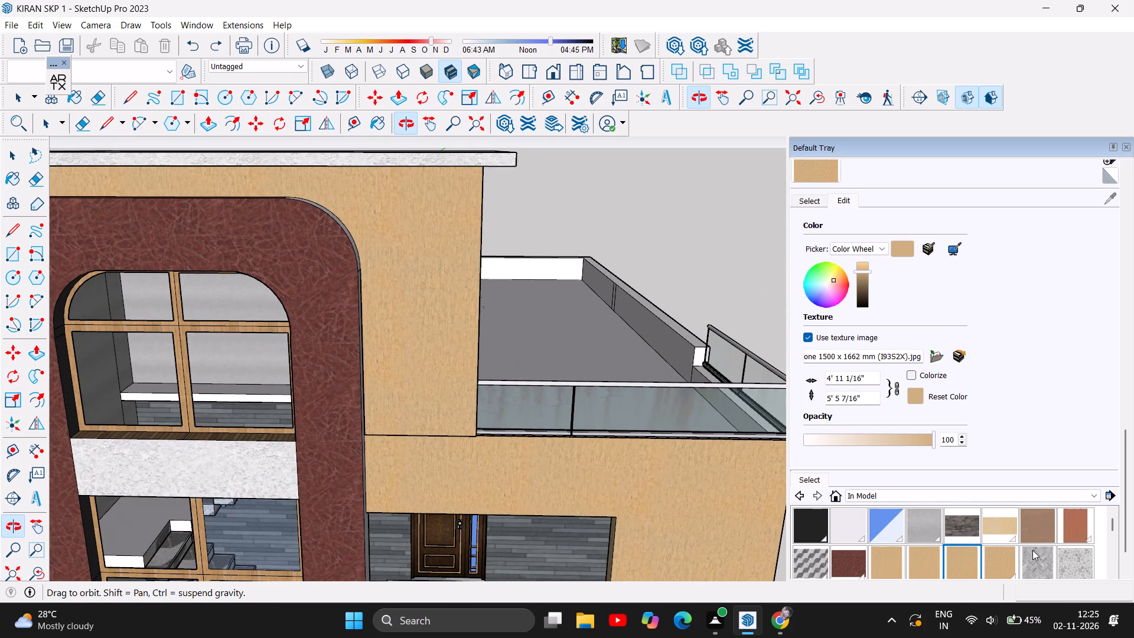
pyautogui.scroll(-3, 1037, 556)
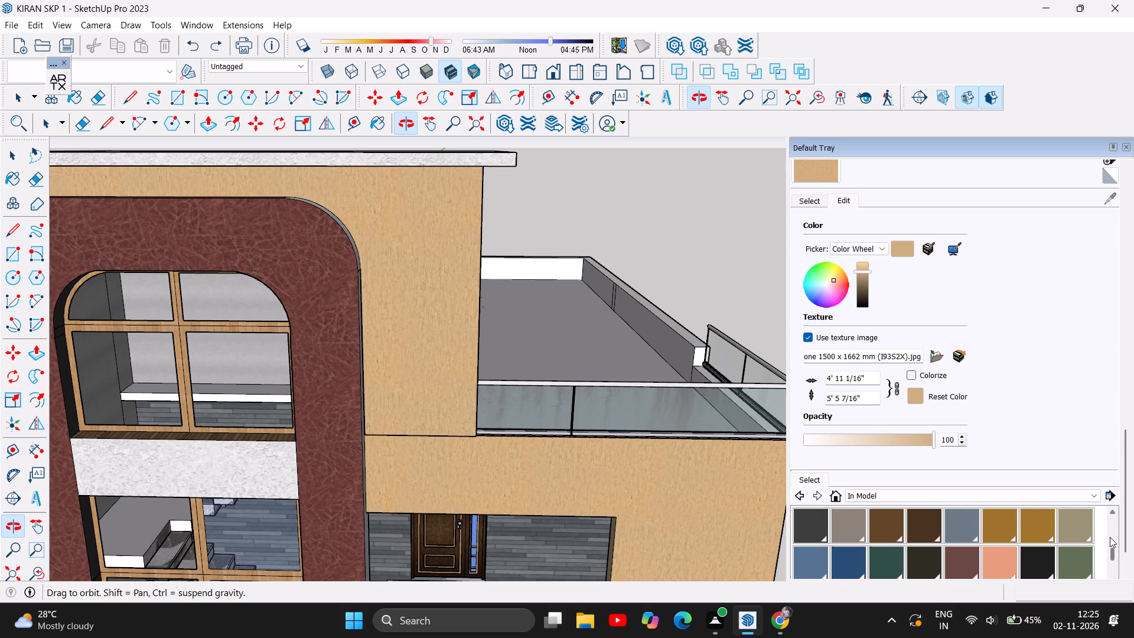
pyautogui.moveTo(1110, 537); pyautogui.dragTo(1114, 575)
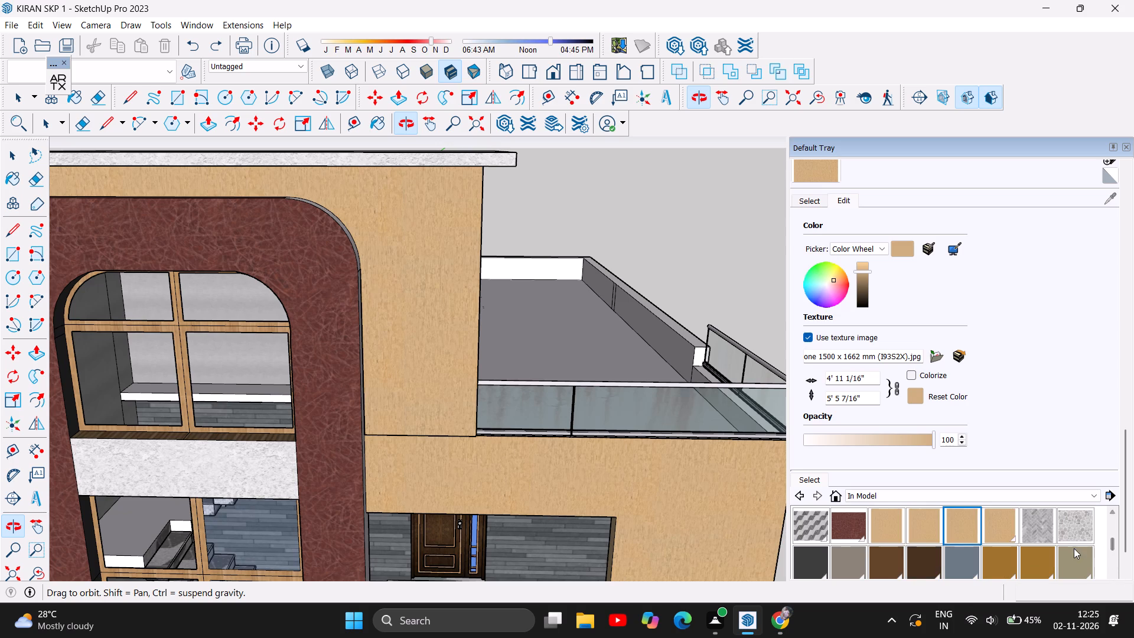
pyautogui.moveTo(1111, 547); pyautogui.dragTo(1112, 570)
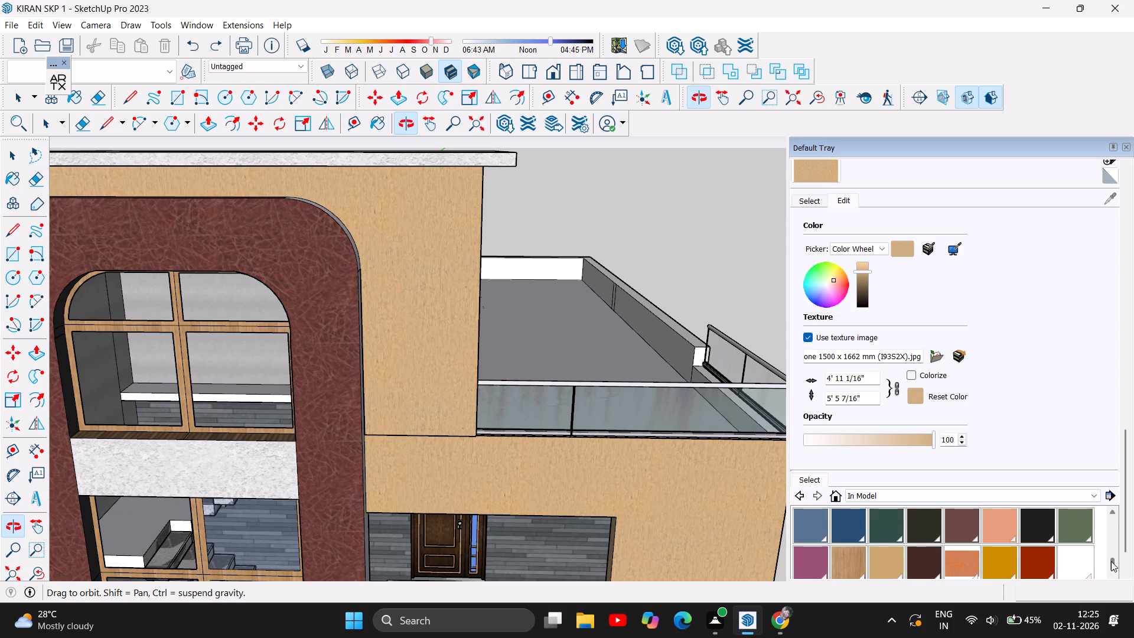
pyautogui.moveTo(1113, 567); pyautogui.dragTo(1113, 591)
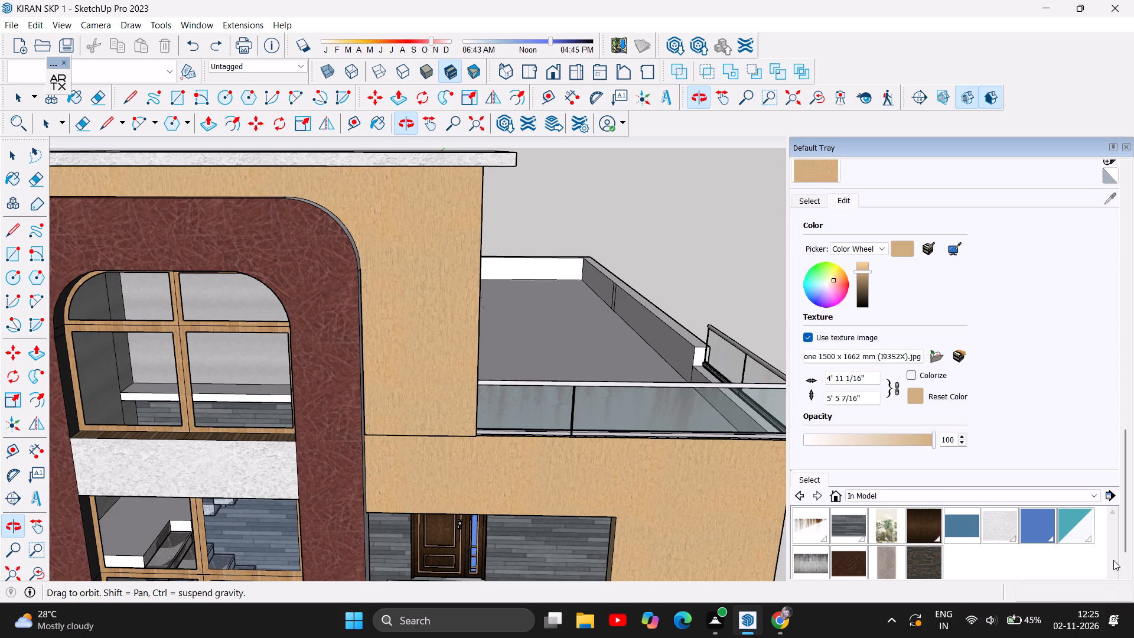
pyautogui.click(1010, 526)
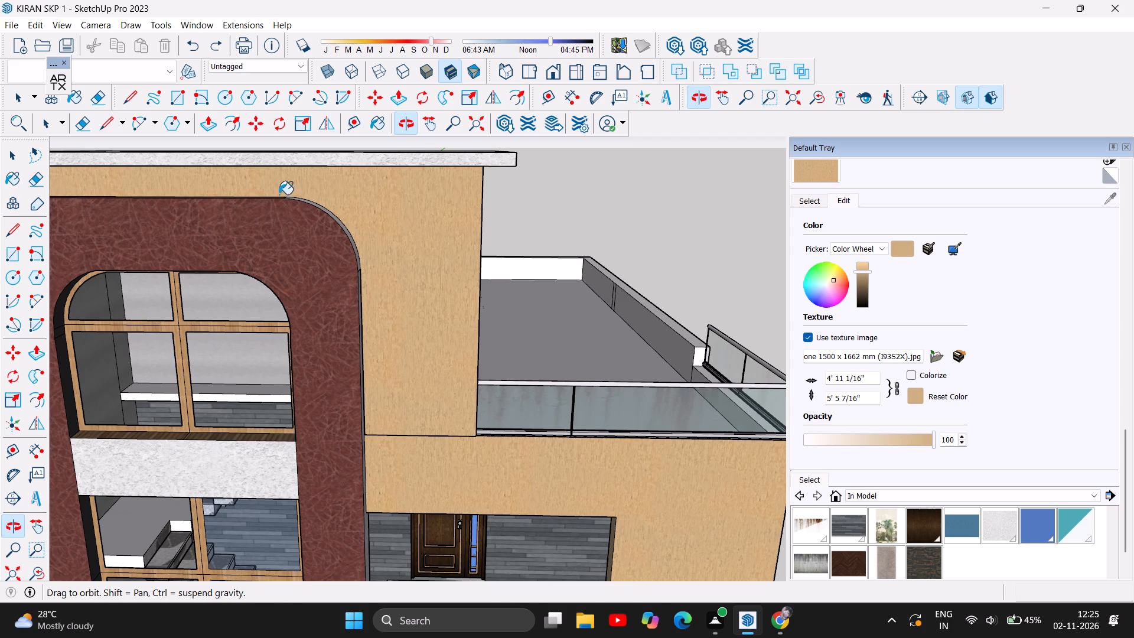
pyautogui.click(288, 188)
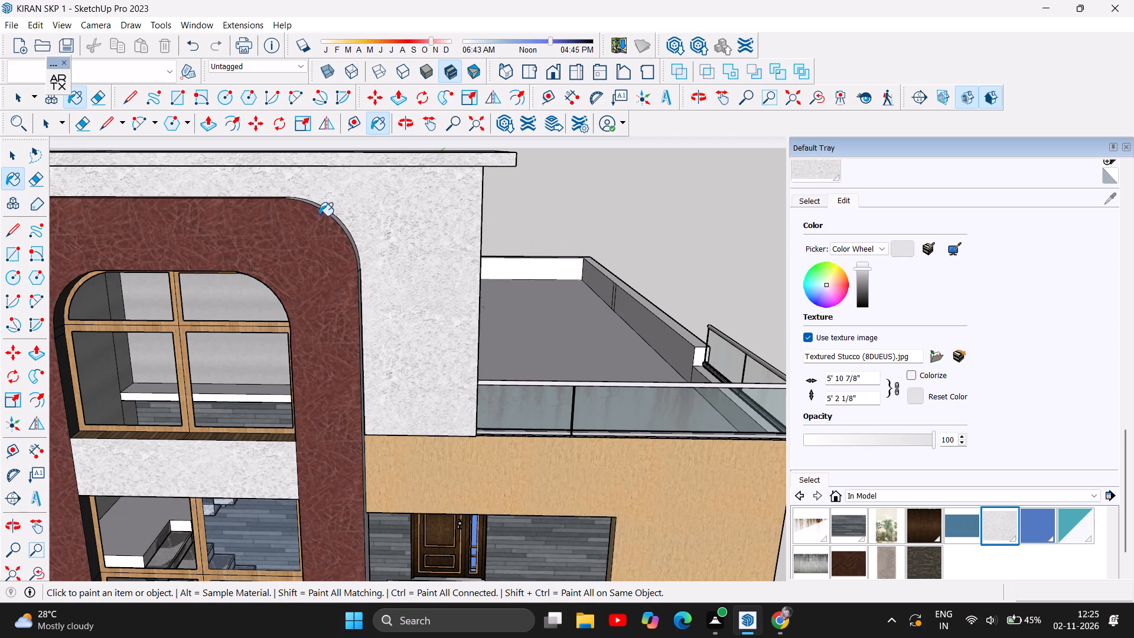
# Examine the house's repainted front from several angles.
pyautogui.scroll(-4, 439, 246)
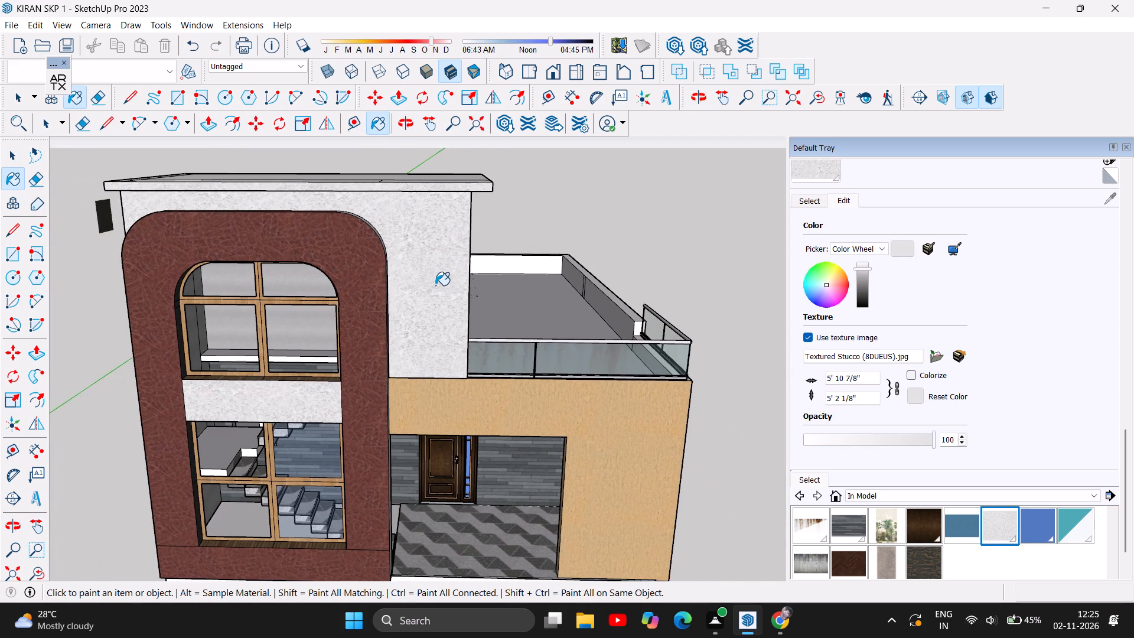
pyautogui.scroll(-5, 435, 285)
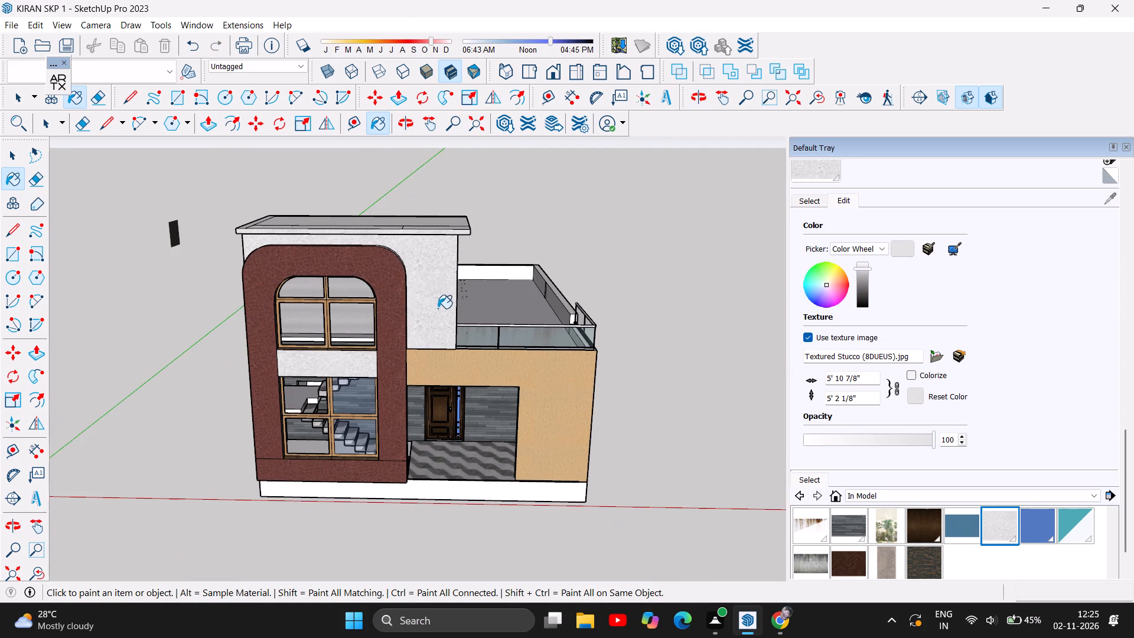
pyautogui.click(400, 126)
pyautogui.moveTo(553, 416); pyautogui.dragTo(638, 321)
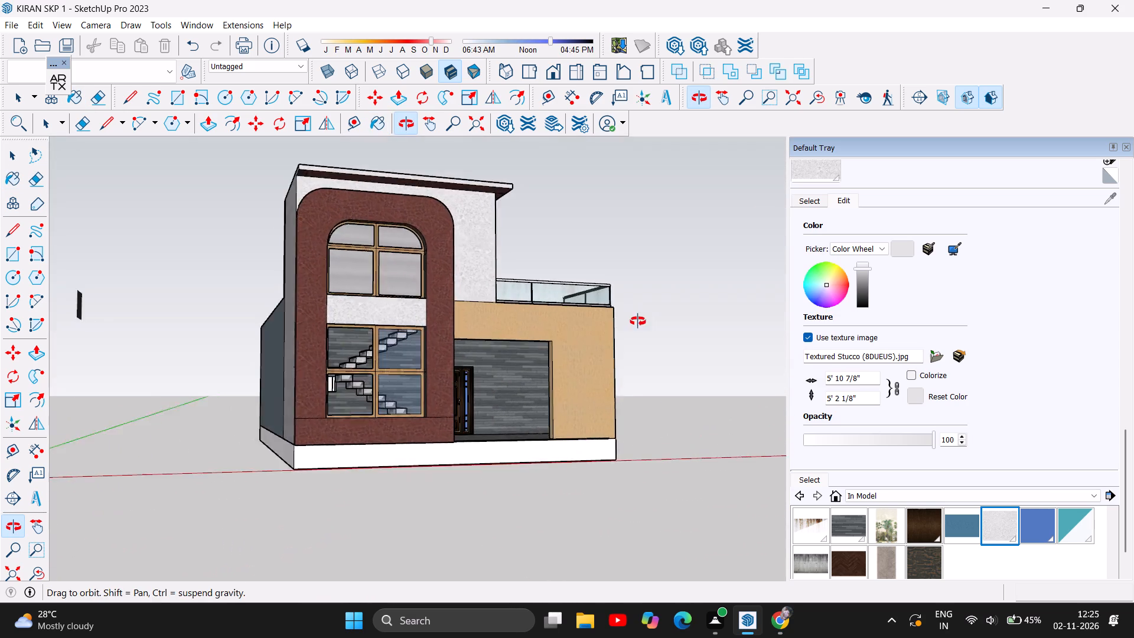
pyautogui.moveTo(638, 321); pyautogui.dragTo(553, 377)
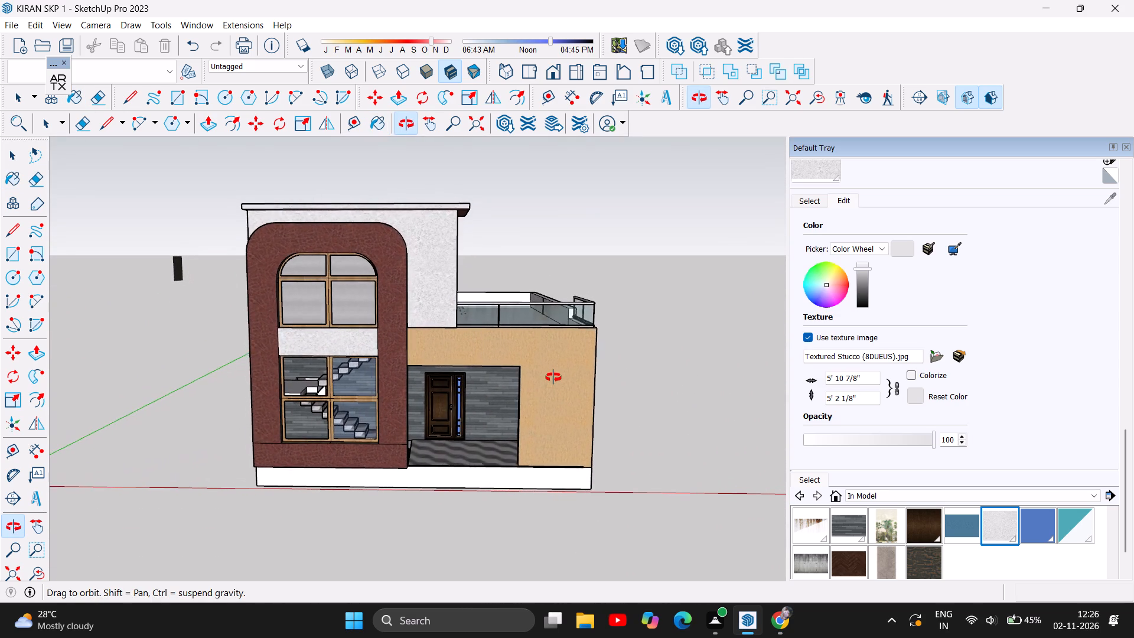
pyautogui.moveTo(553, 377); pyautogui.dragTo(554, 377)
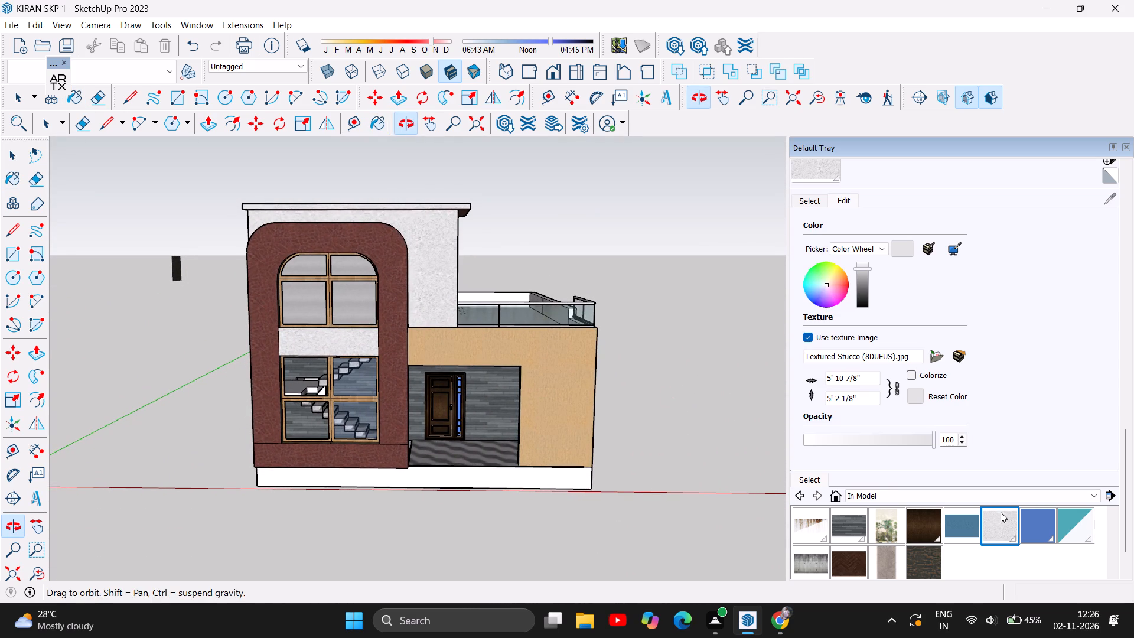
pyautogui.moveTo(541, 317); pyautogui.dragTo(346, 307)
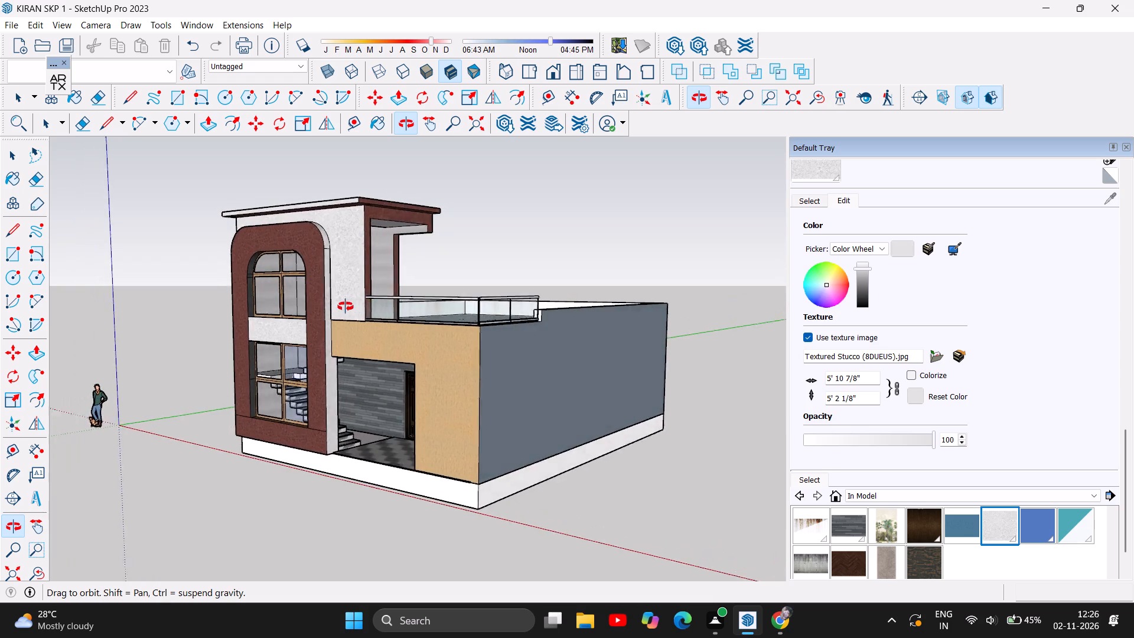
pyautogui.moveTo(346, 307); pyautogui.dragTo(426, 312)
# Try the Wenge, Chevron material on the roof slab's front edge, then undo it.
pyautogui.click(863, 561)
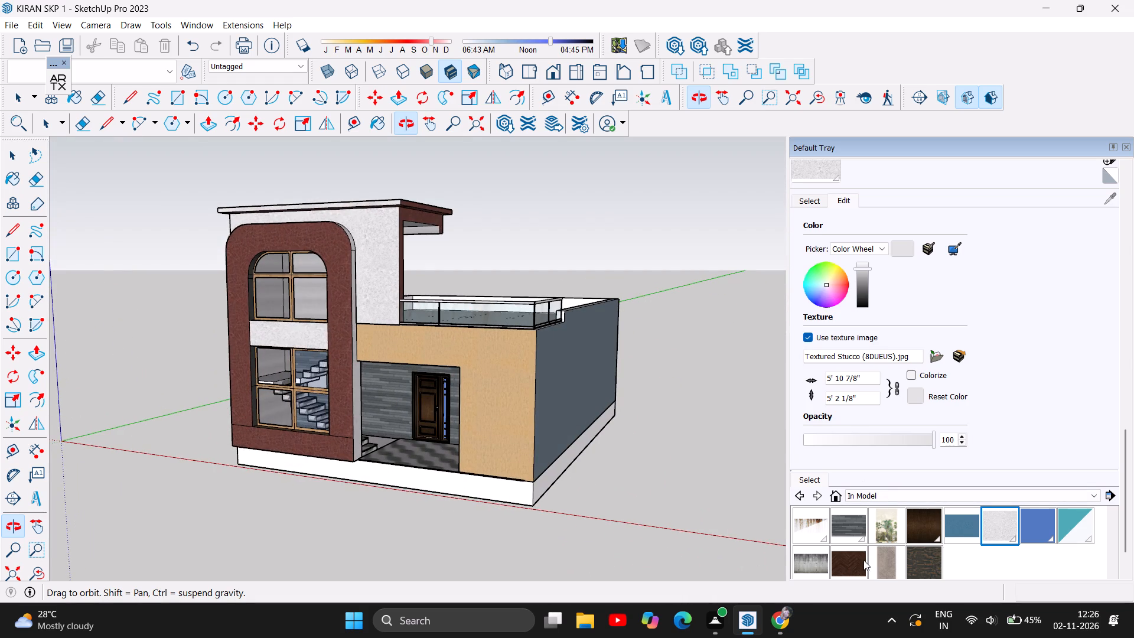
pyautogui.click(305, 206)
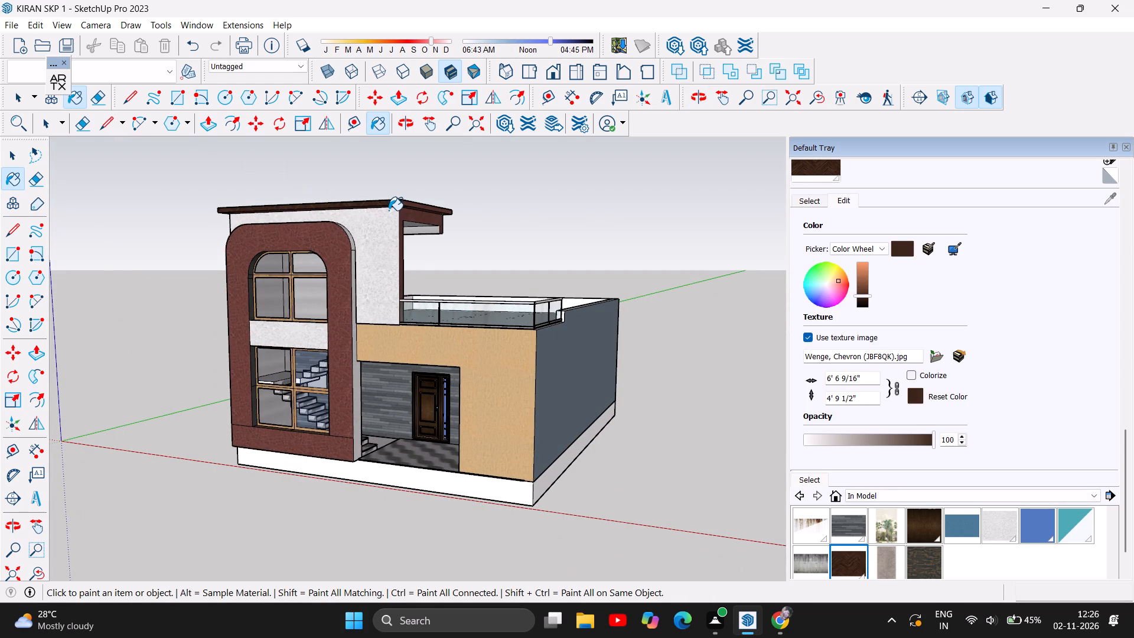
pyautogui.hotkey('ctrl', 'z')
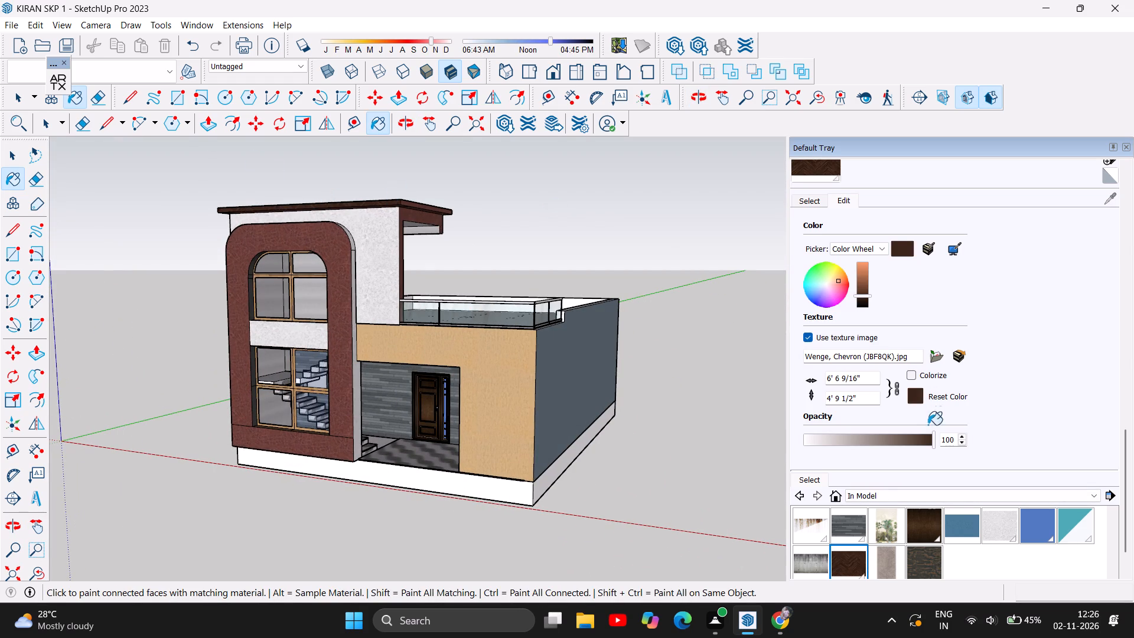
# Paint the roof slab's front edge with the in-model maroon Distressed Leather material.
pyautogui.scroll(3, 973, 541)
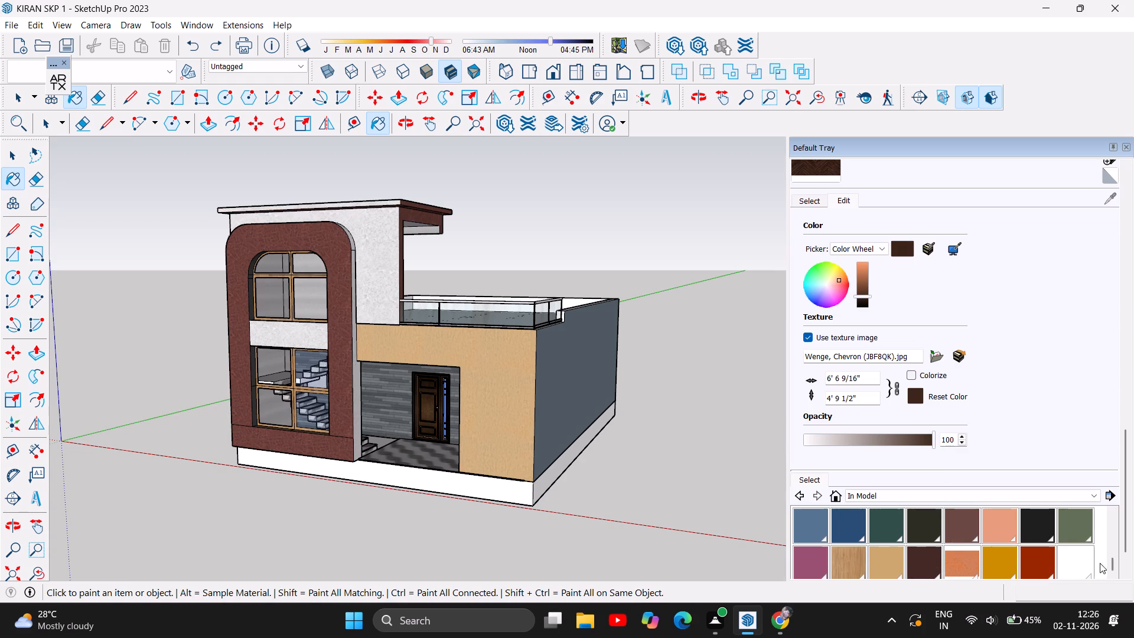
pyautogui.scroll(-2, 1049, 564)
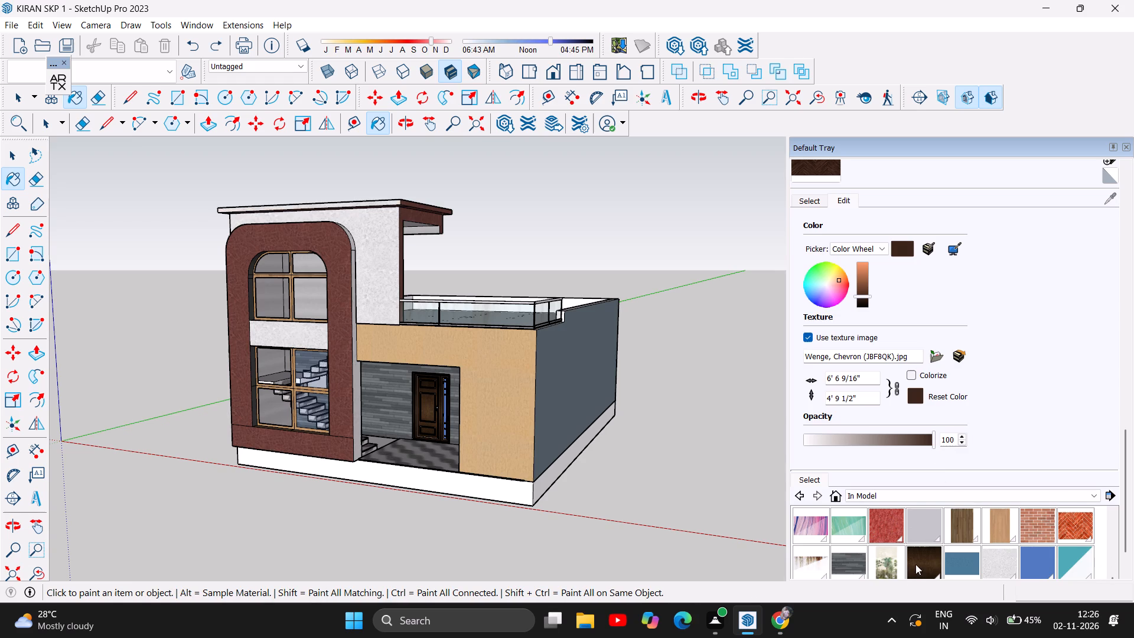
pyautogui.scroll(3, 1014, 566)
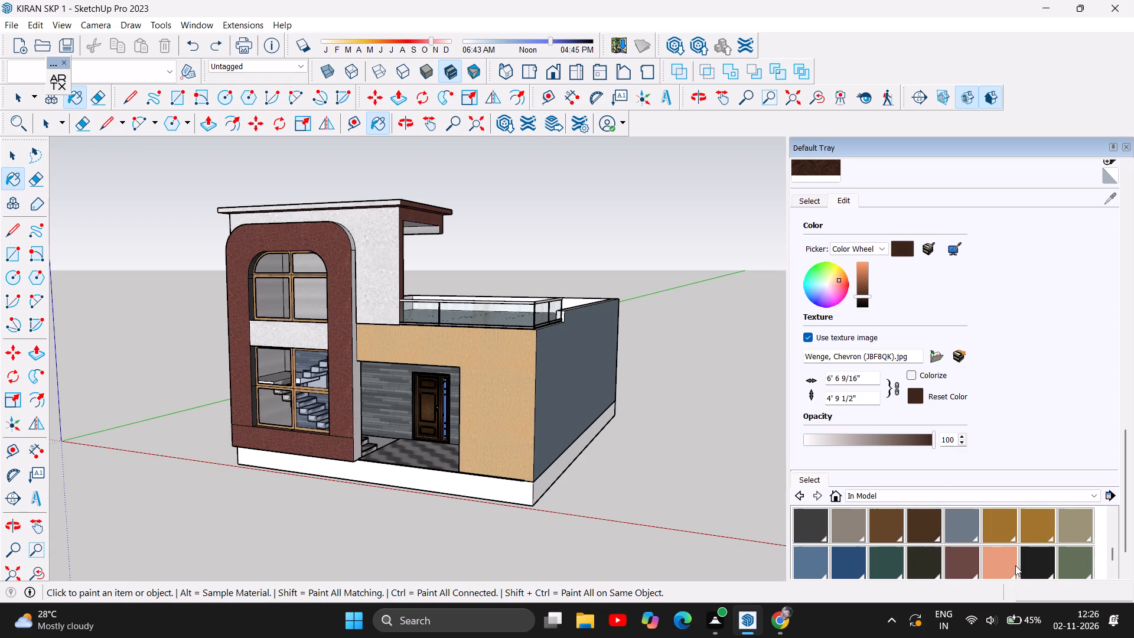
pyautogui.scroll(2, 1015, 565)
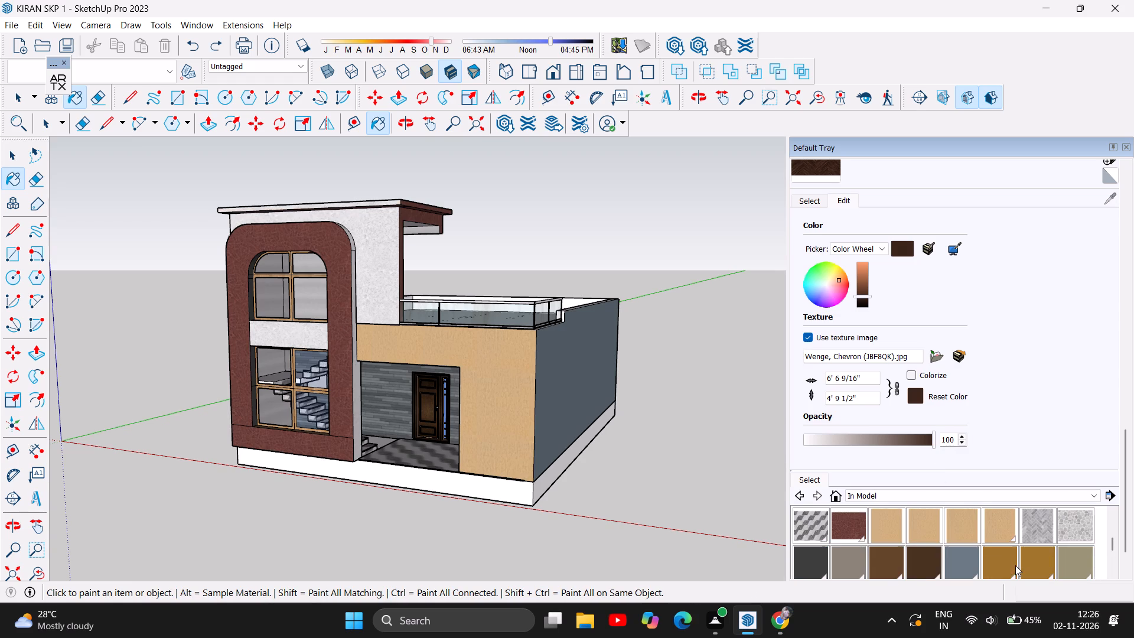
pyautogui.scroll(1, 1005, 571)
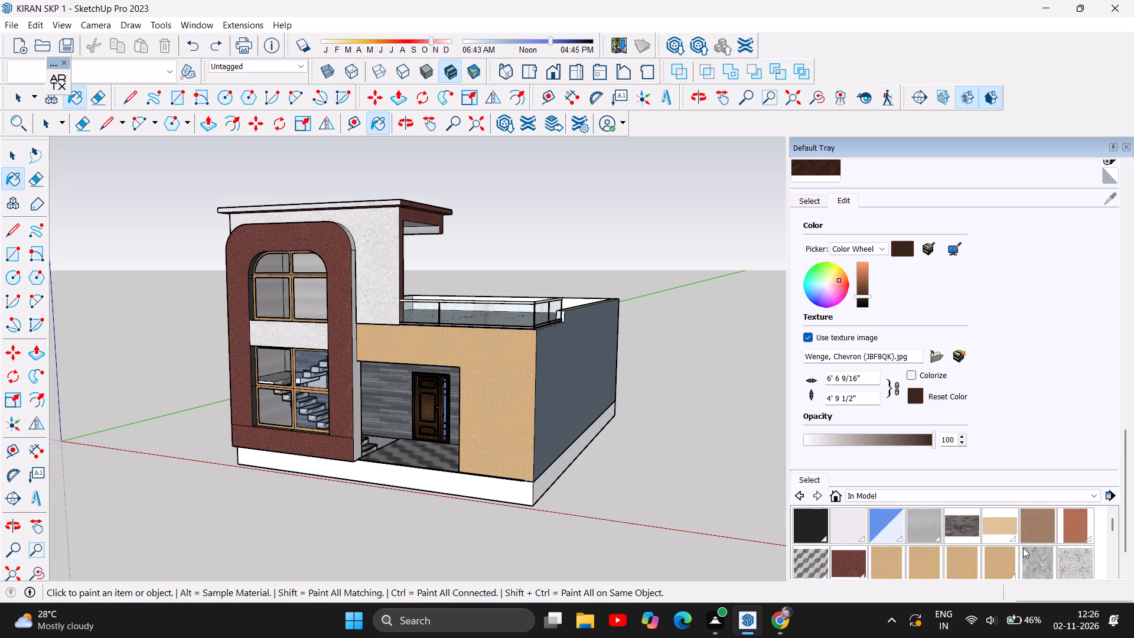
pyautogui.scroll(5, 1037, 536)
pyautogui.scroll(1, 1116, 517)
pyautogui.scroll(-1, 1011, 405)
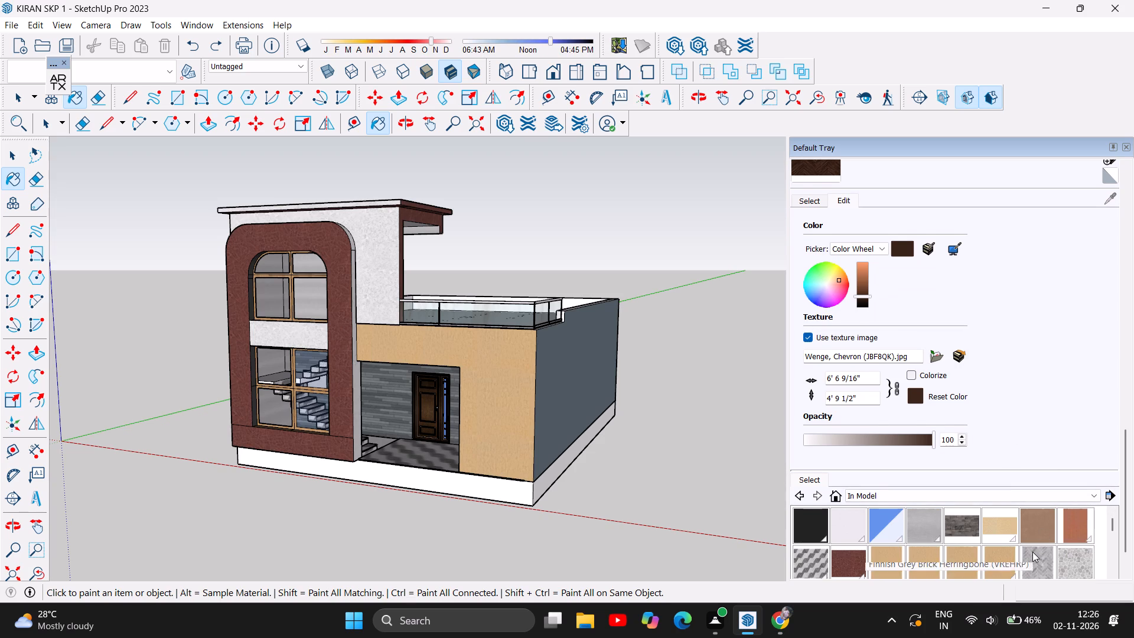
pyautogui.scroll(-1, 932, 546)
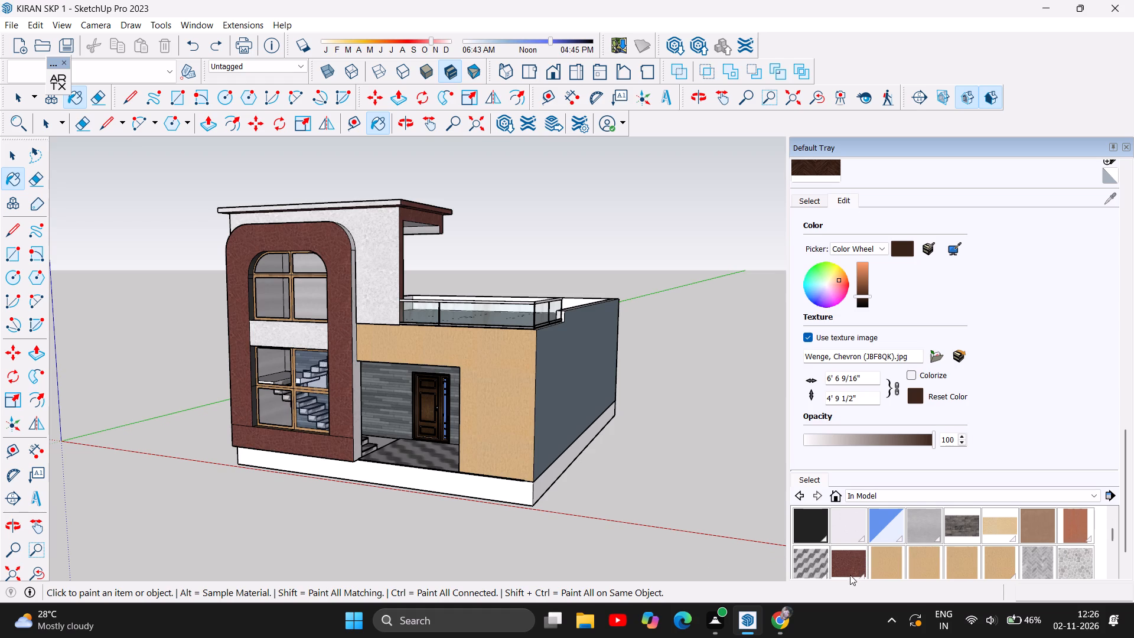
pyautogui.click(867, 555)
pyautogui.click(856, 562)
pyautogui.click(361, 205)
# Examine the repainted roof edge and the white textured upper wall from afar and up close.
pyautogui.scroll(-2, 731, 353)
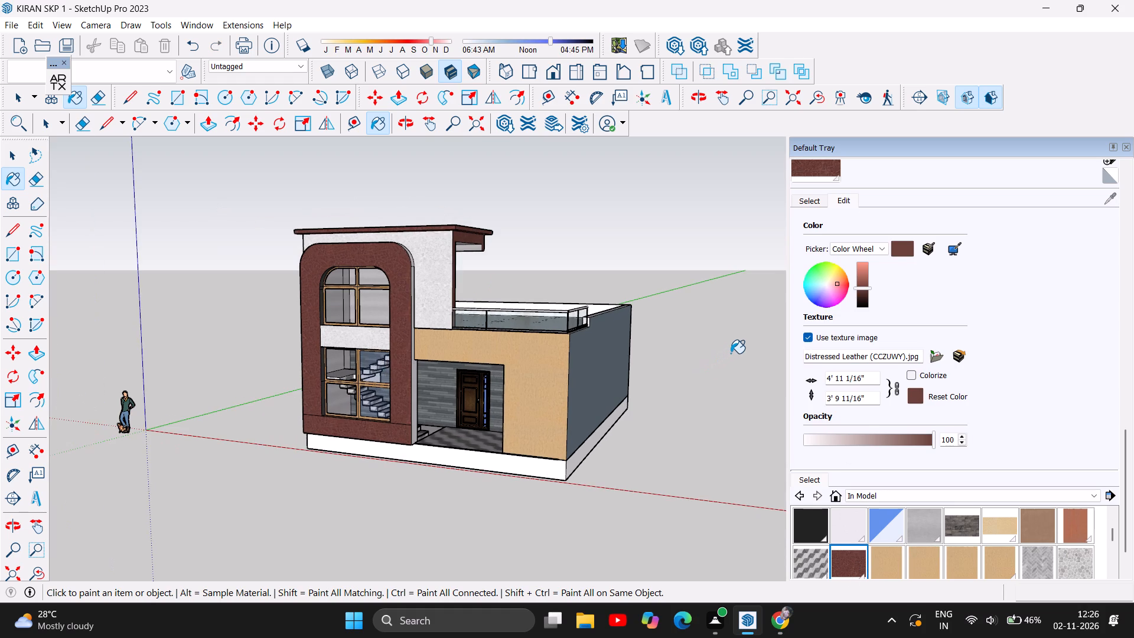
pyautogui.scroll(2, 445, 275)
pyautogui.scroll(2, 424, 227)
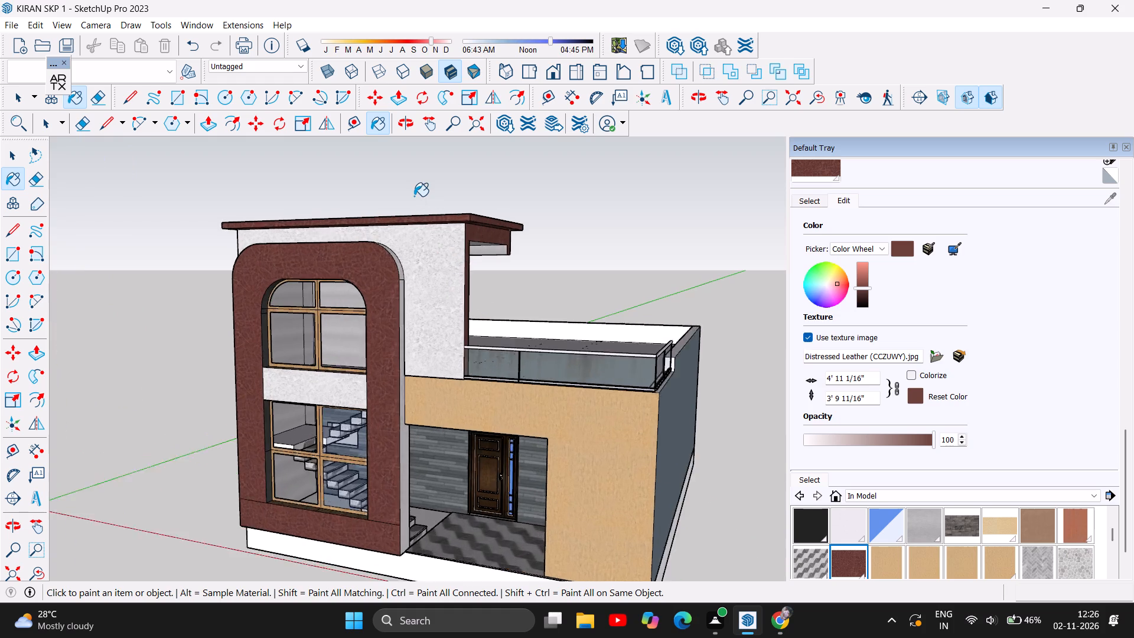
pyautogui.scroll(2, 414, 196)
pyautogui.scroll(5, 423, 293)
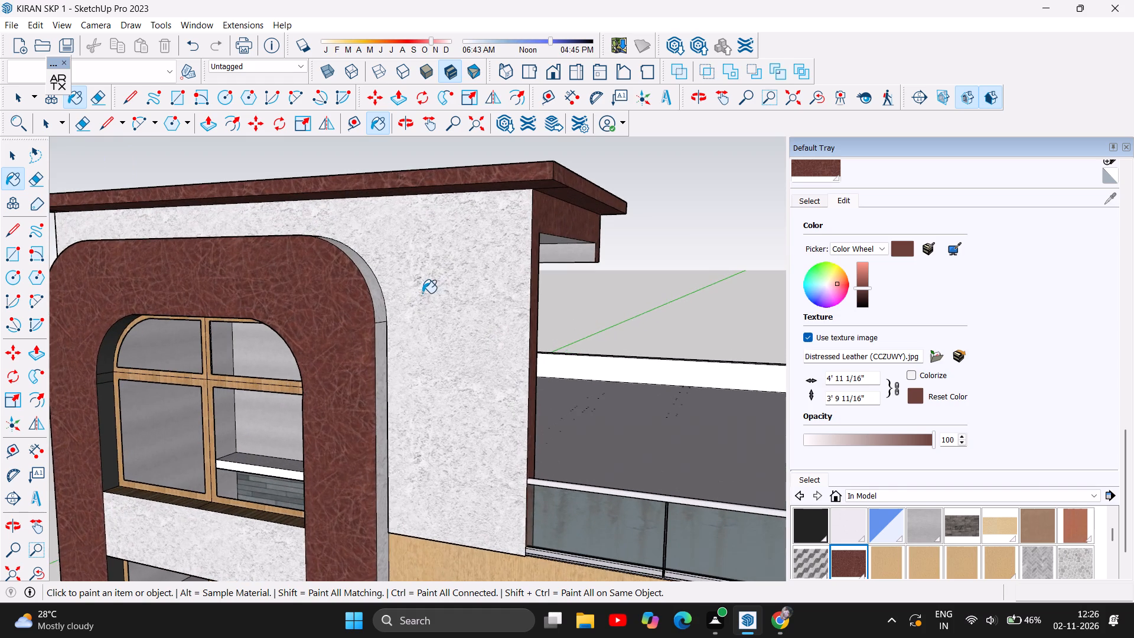
pyautogui.scroll(4, 426, 272)
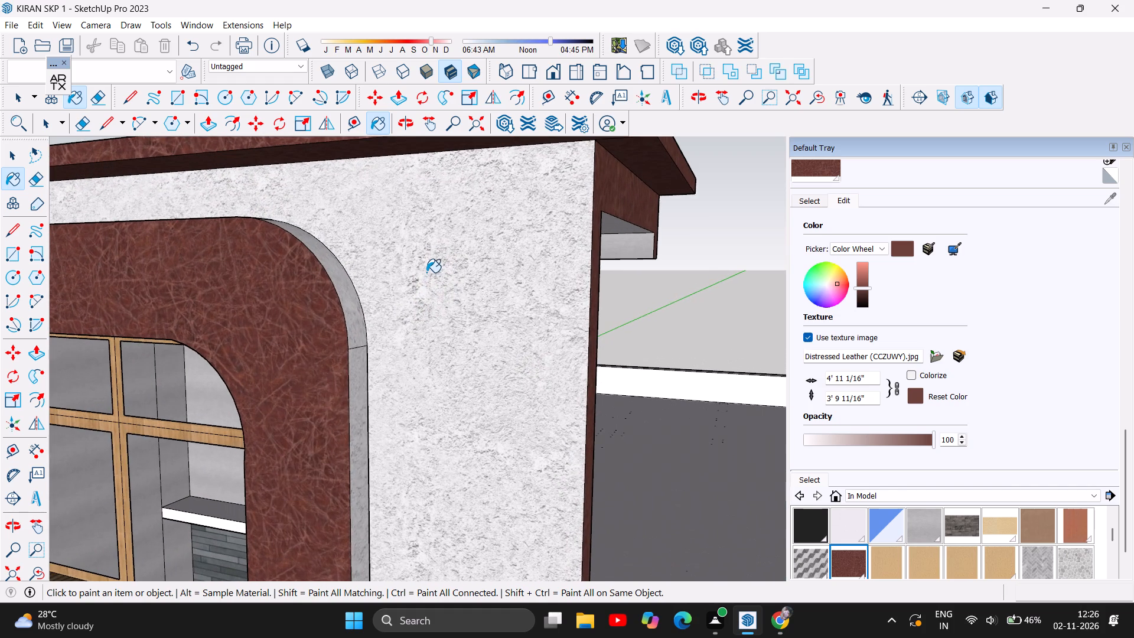
pyautogui.scroll(-3, 457, 284)
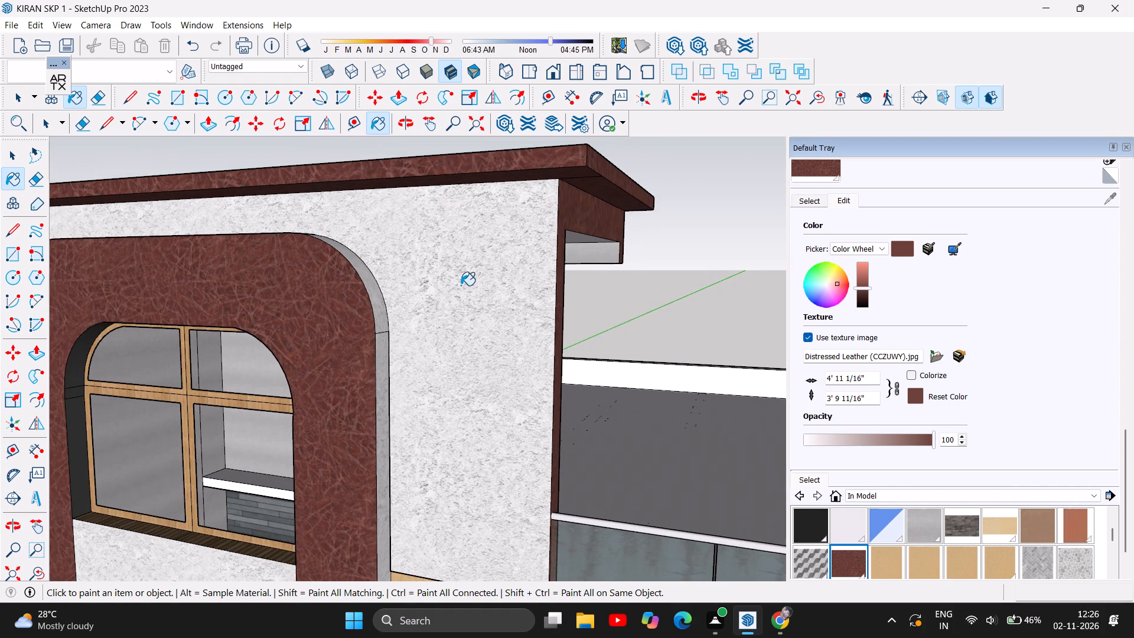
pyautogui.scroll(-2, 461, 285)
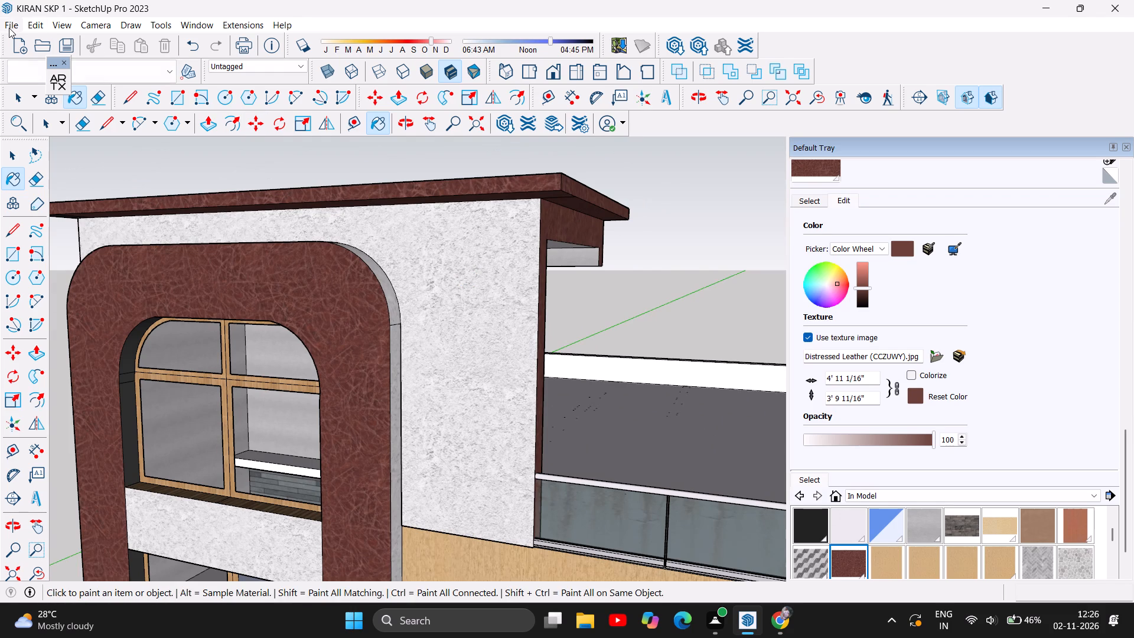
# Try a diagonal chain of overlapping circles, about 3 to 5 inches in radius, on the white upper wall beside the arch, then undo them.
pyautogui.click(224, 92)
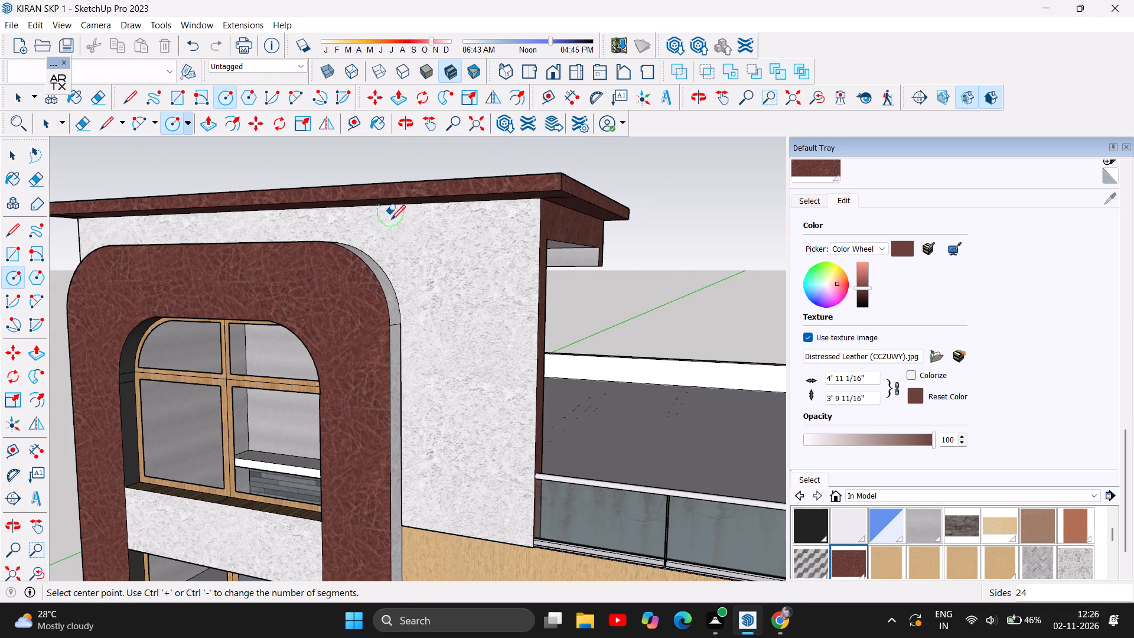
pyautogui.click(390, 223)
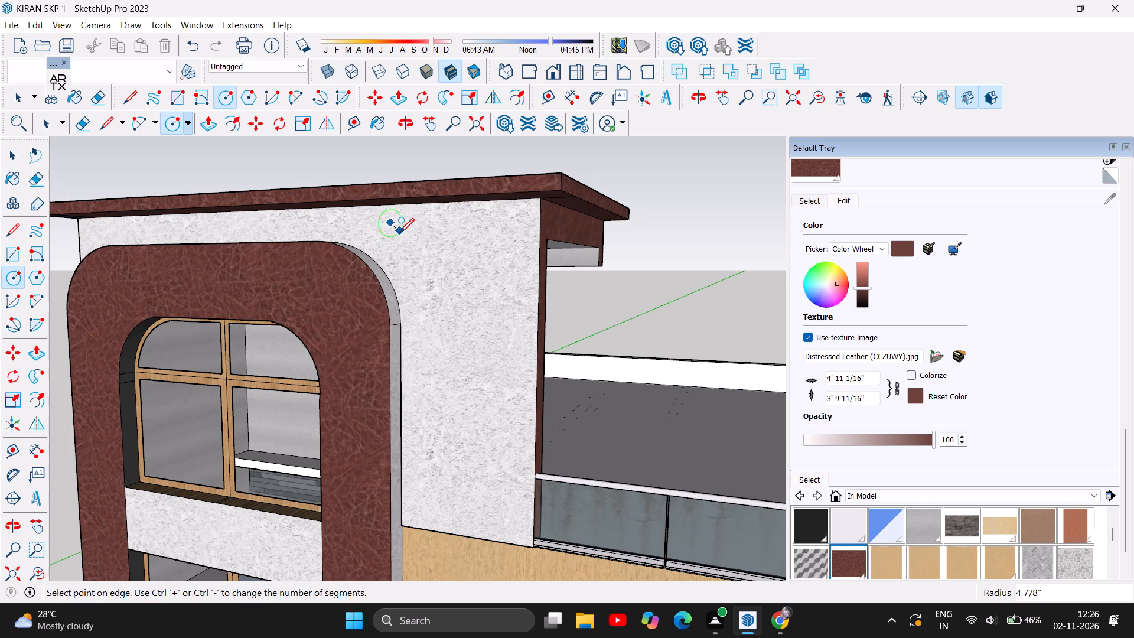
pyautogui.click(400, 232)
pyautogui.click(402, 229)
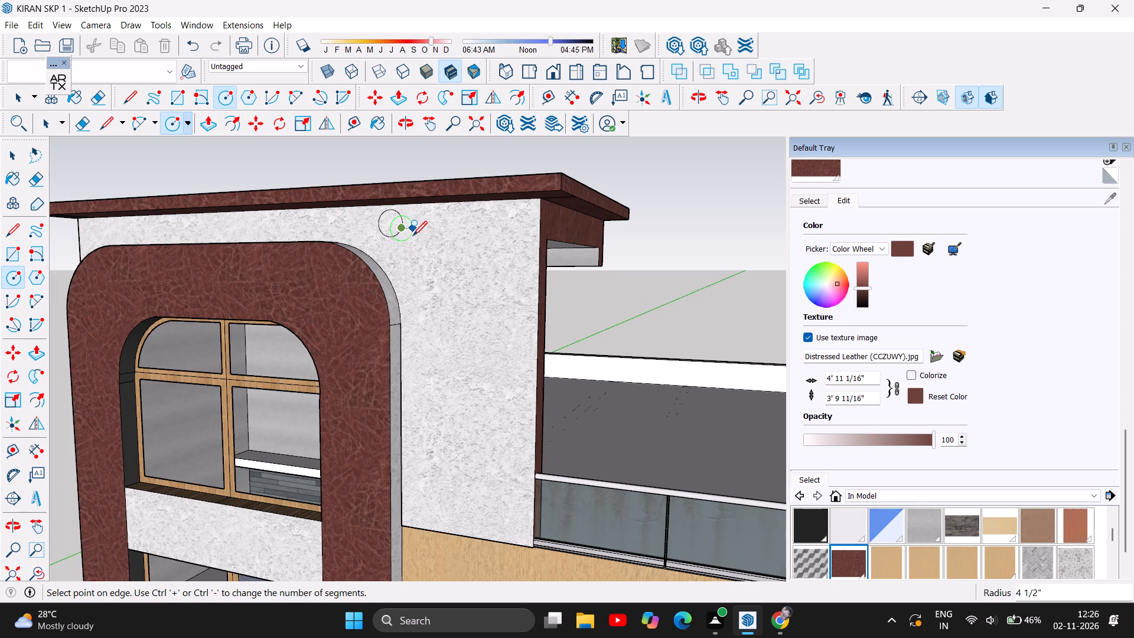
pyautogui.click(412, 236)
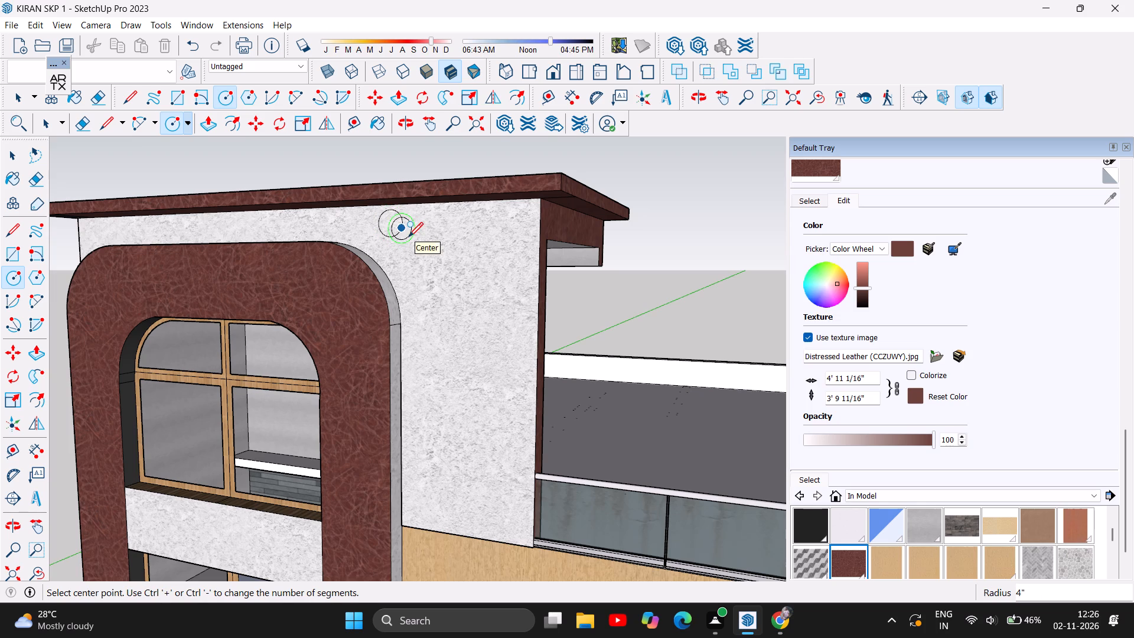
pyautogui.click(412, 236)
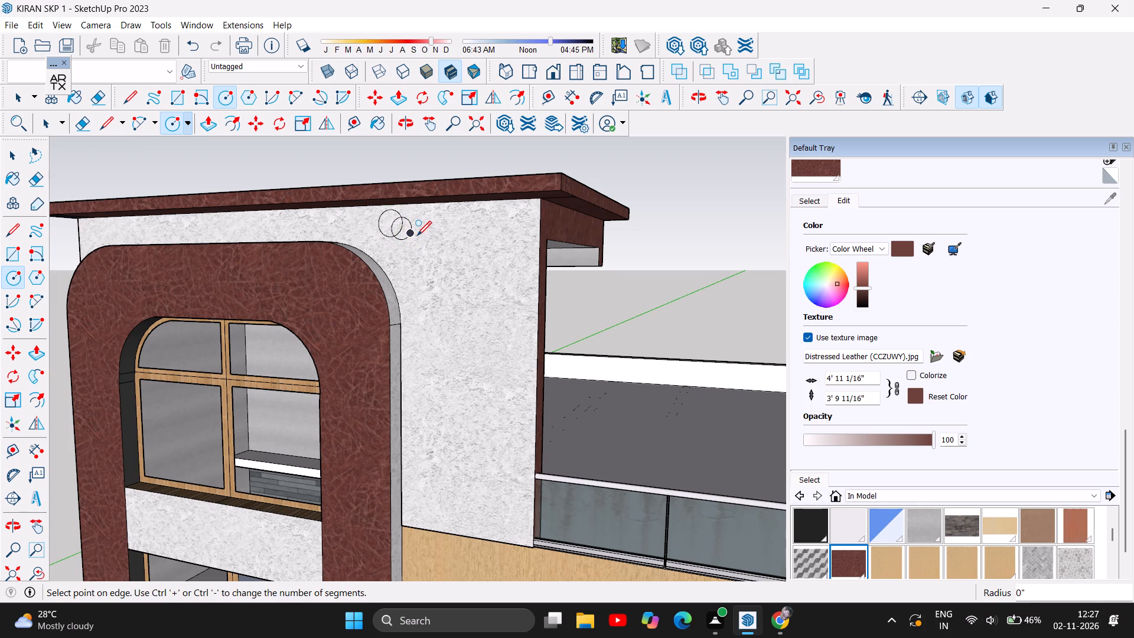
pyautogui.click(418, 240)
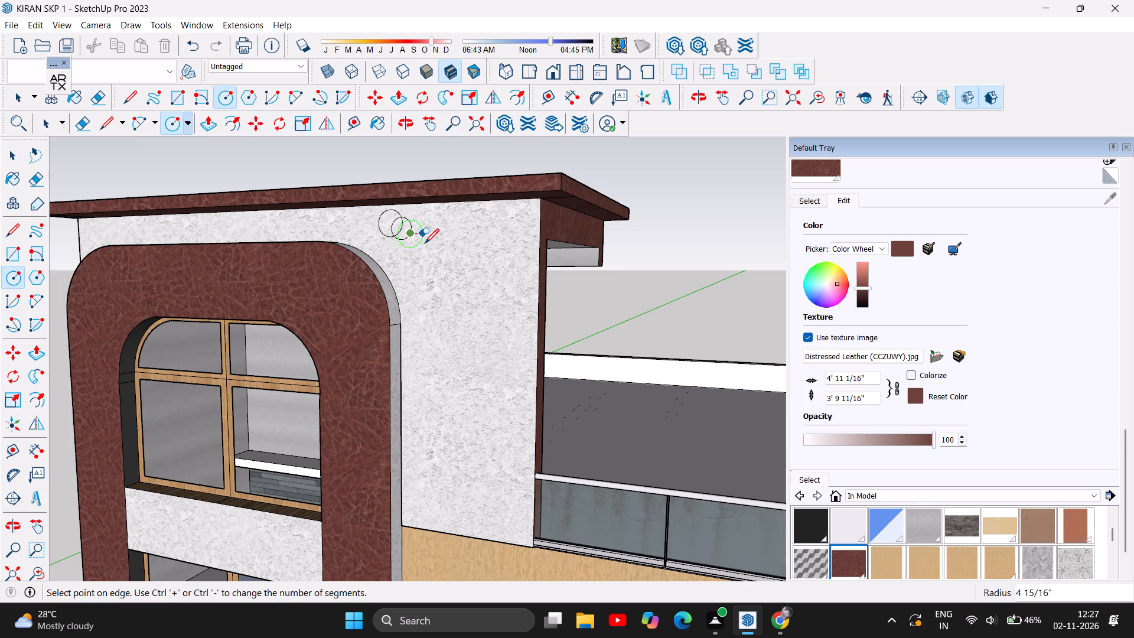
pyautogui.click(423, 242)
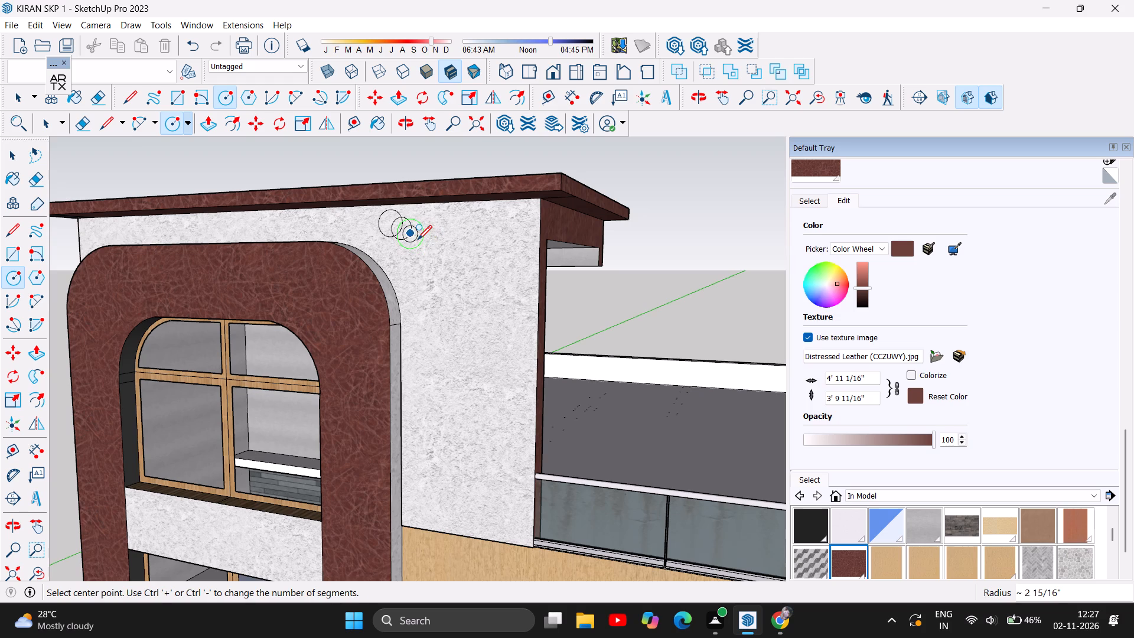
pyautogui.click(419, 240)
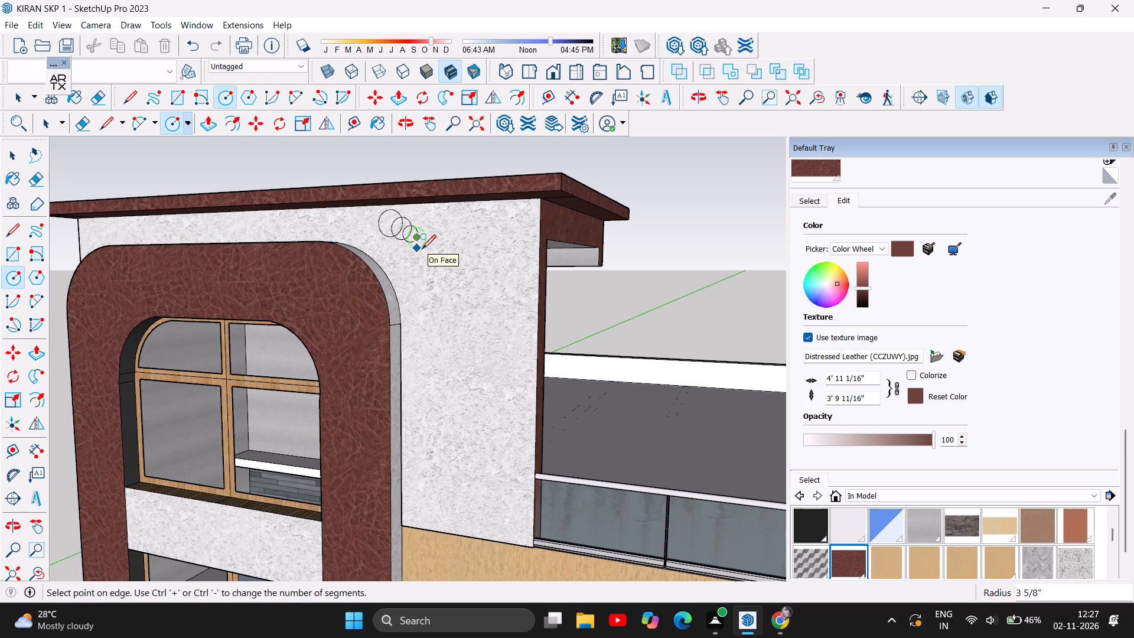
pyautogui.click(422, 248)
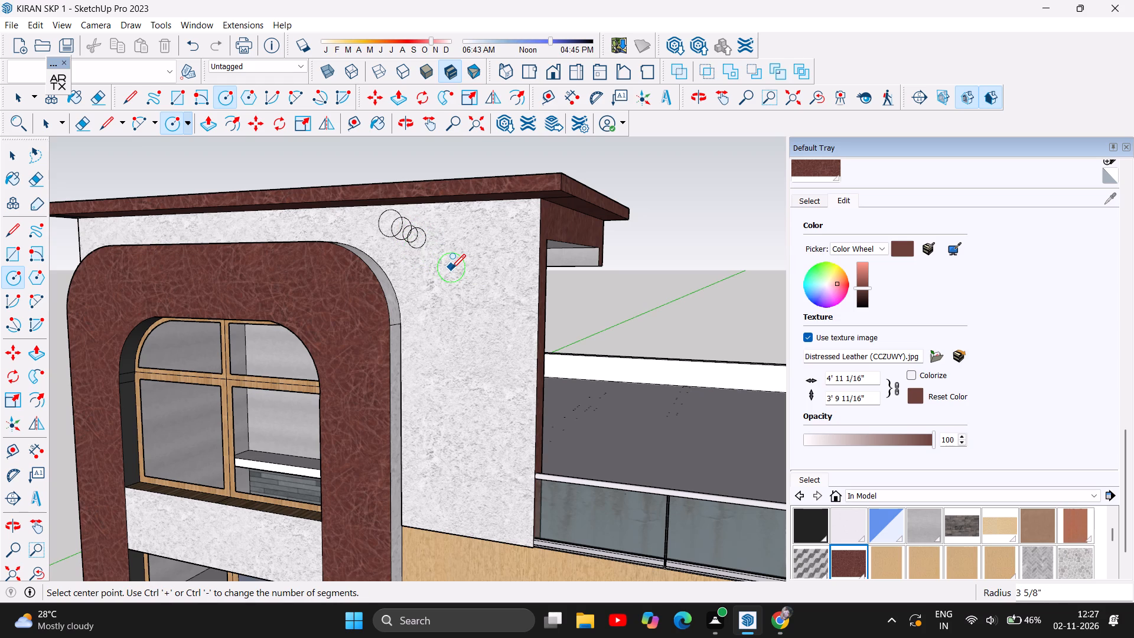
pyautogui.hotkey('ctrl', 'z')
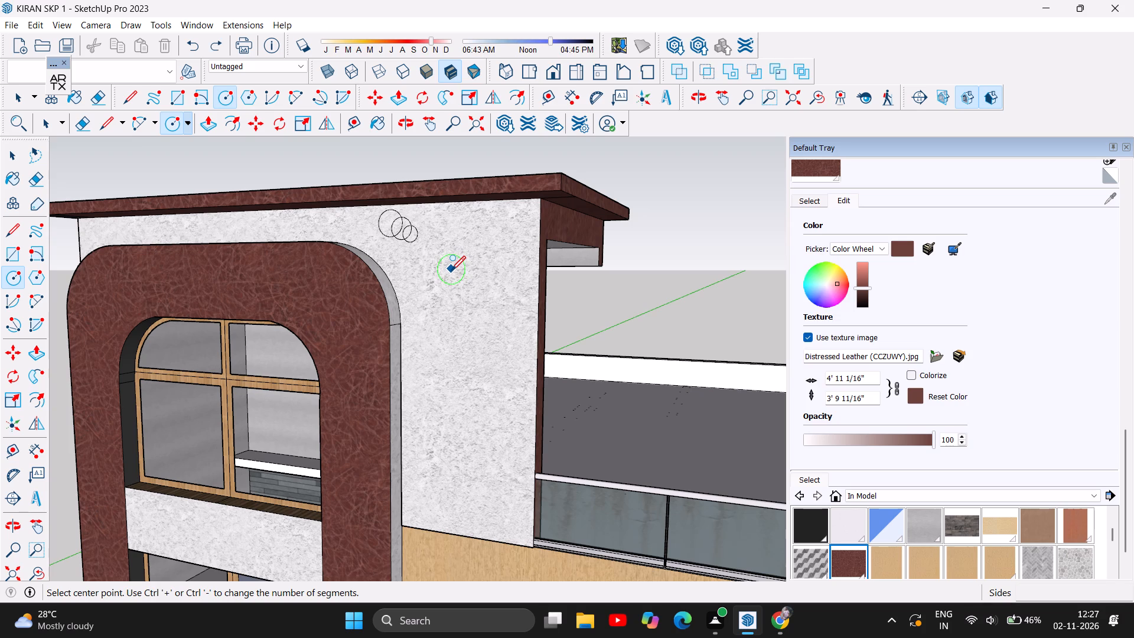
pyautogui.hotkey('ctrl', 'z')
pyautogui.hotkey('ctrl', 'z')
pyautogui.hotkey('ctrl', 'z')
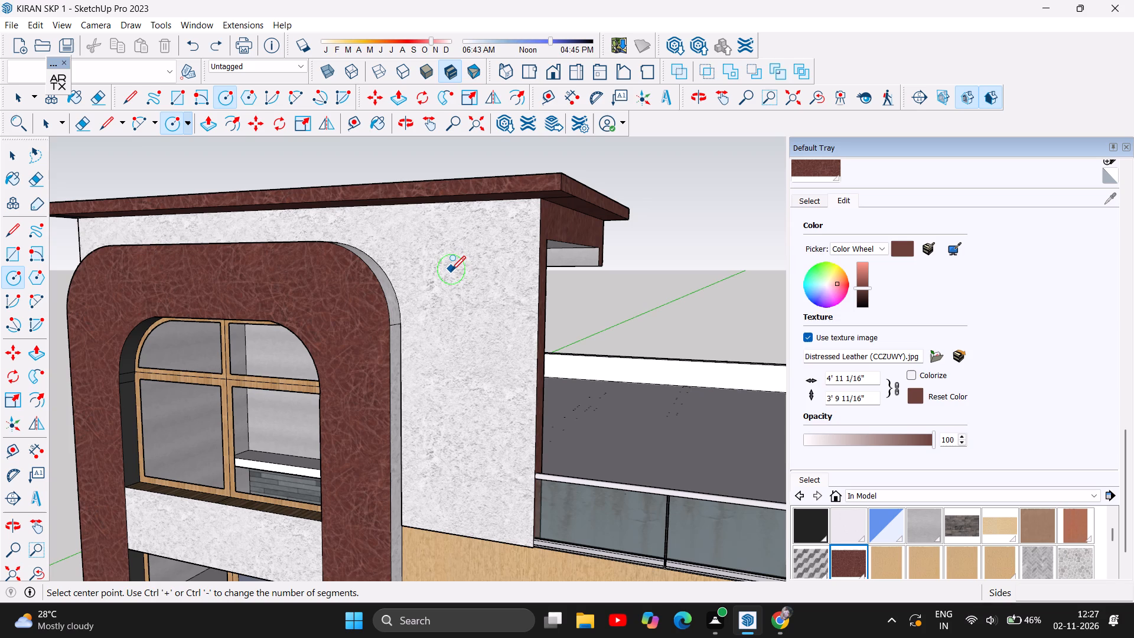
# Examine the whole front elevation from several angles, then the entrance door and surrounding beige wall up close.
pyautogui.scroll(-4, 456, 266)
pyautogui.scroll(1, 458, 274)
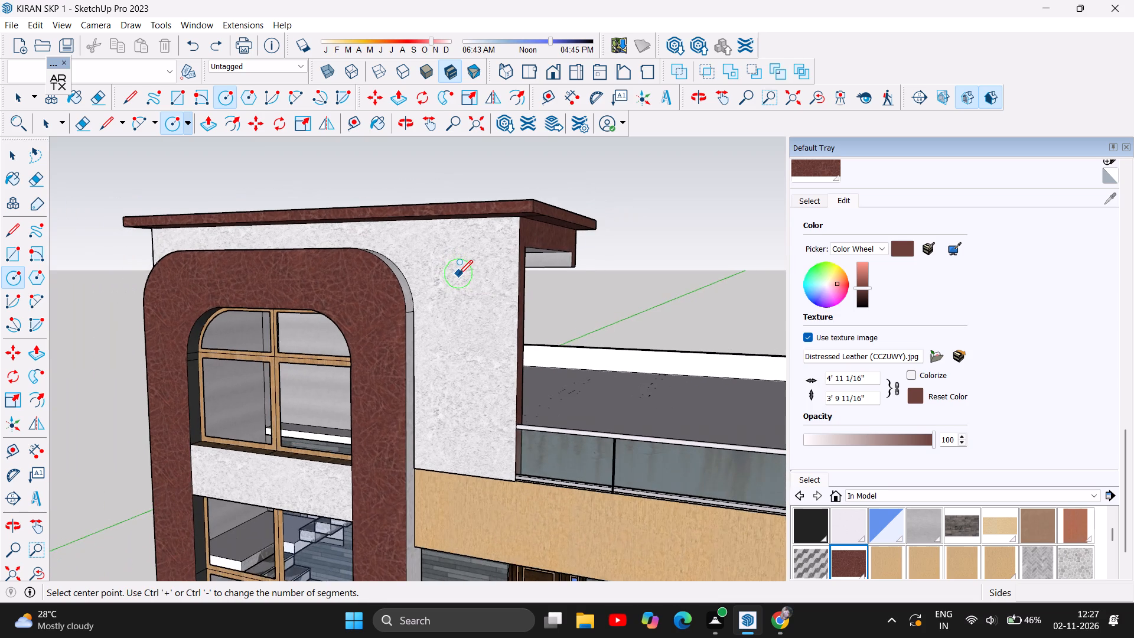
pyautogui.scroll(-6, 458, 274)
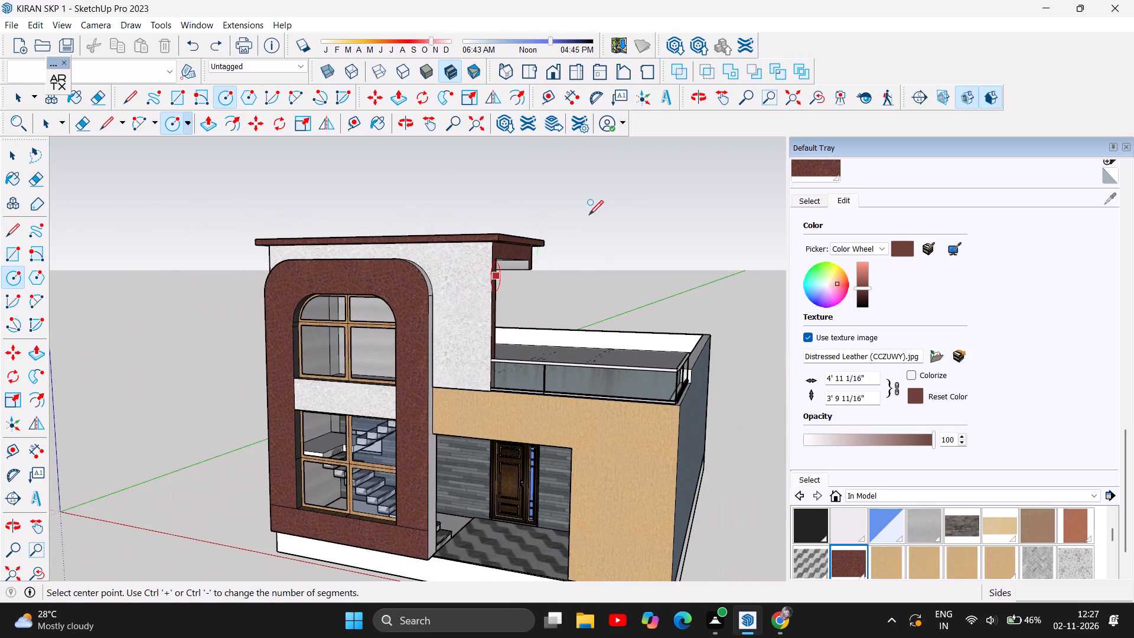
pyautogui.click(414, 125)
pyautogui.moveTo(373, 289); pyautogui.dragTo(530, 282)
pyautogui.scroll(-1, 484, 271)
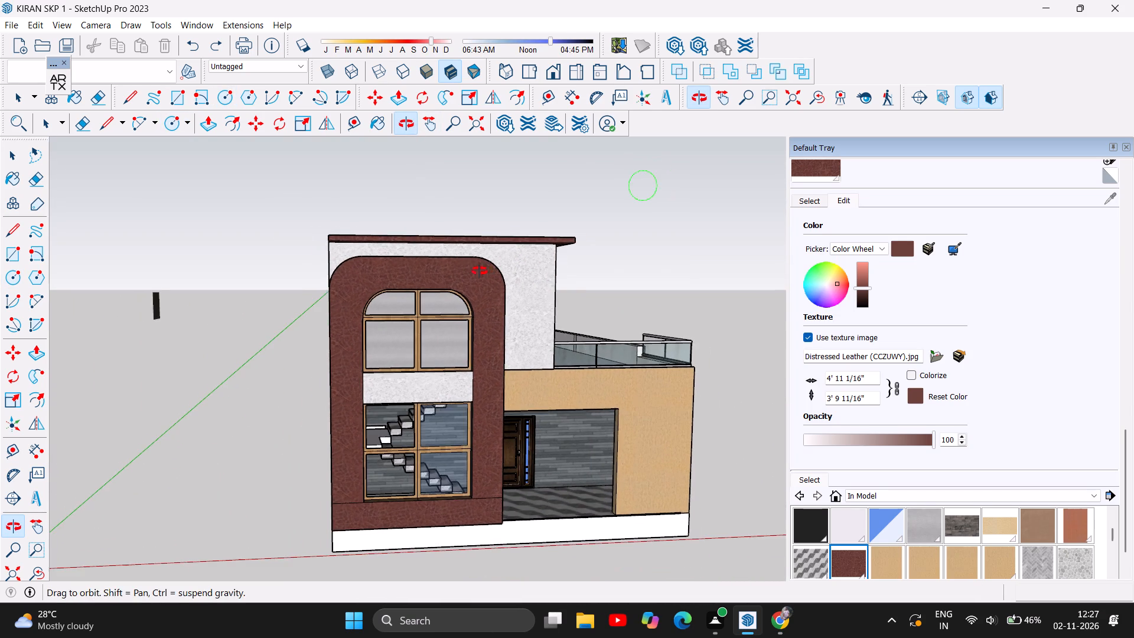
pyautogui.moveTo(702, 440); pyautogui.dragTo(642, 409)
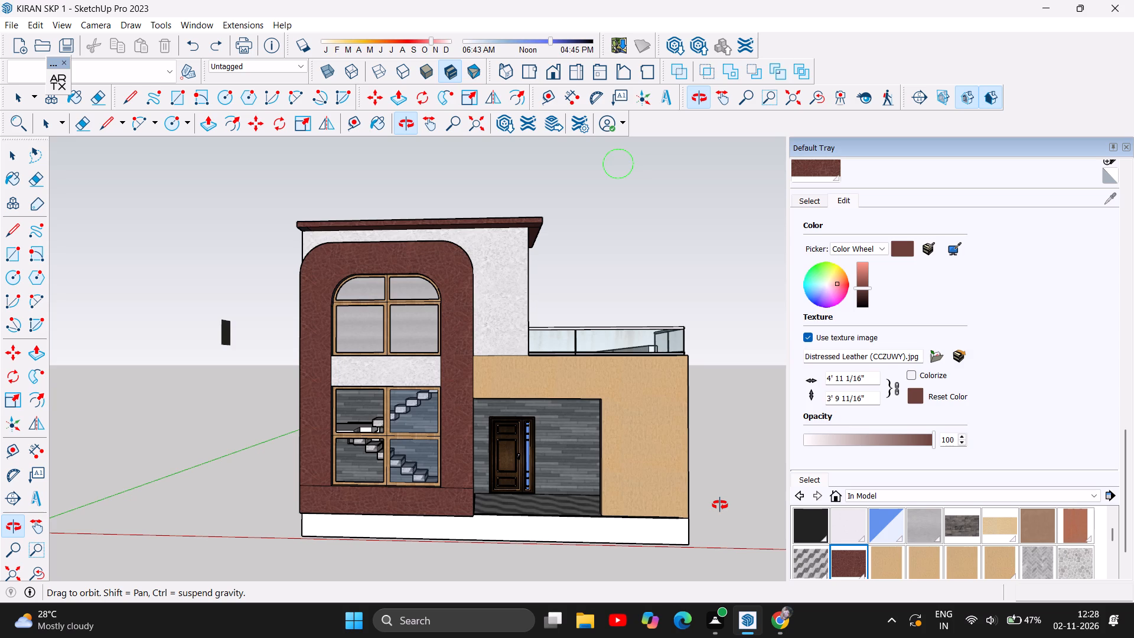
pyautogui.scroll(2, 708, 510)
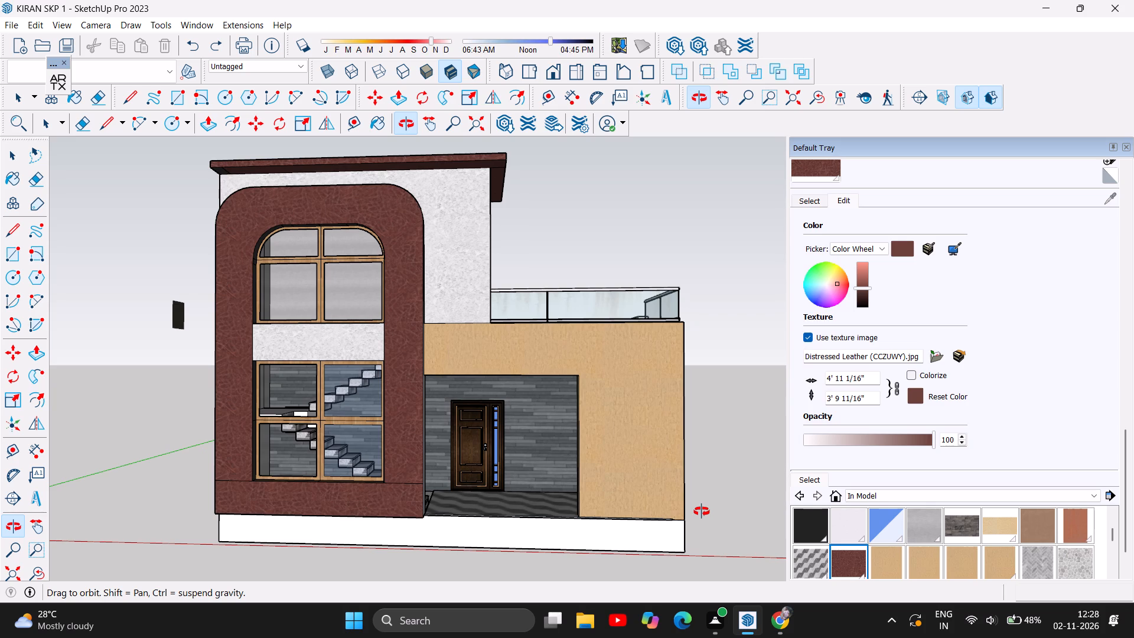
pyautogui.scroll(2, 702, 512)
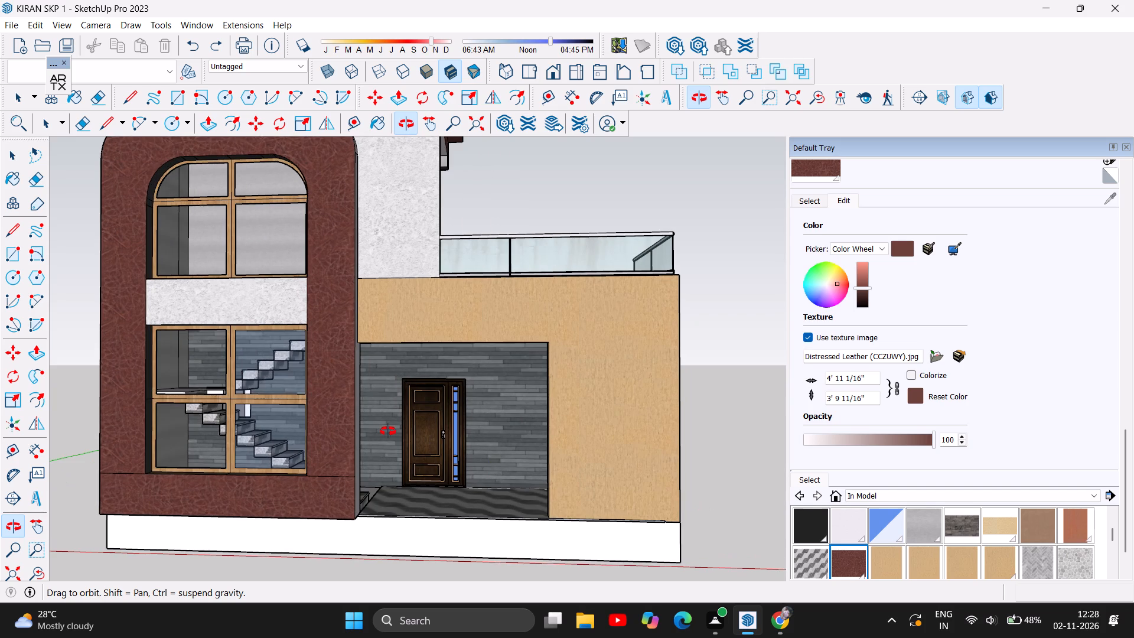
pyautogui.scroll(-1, 390, 432)
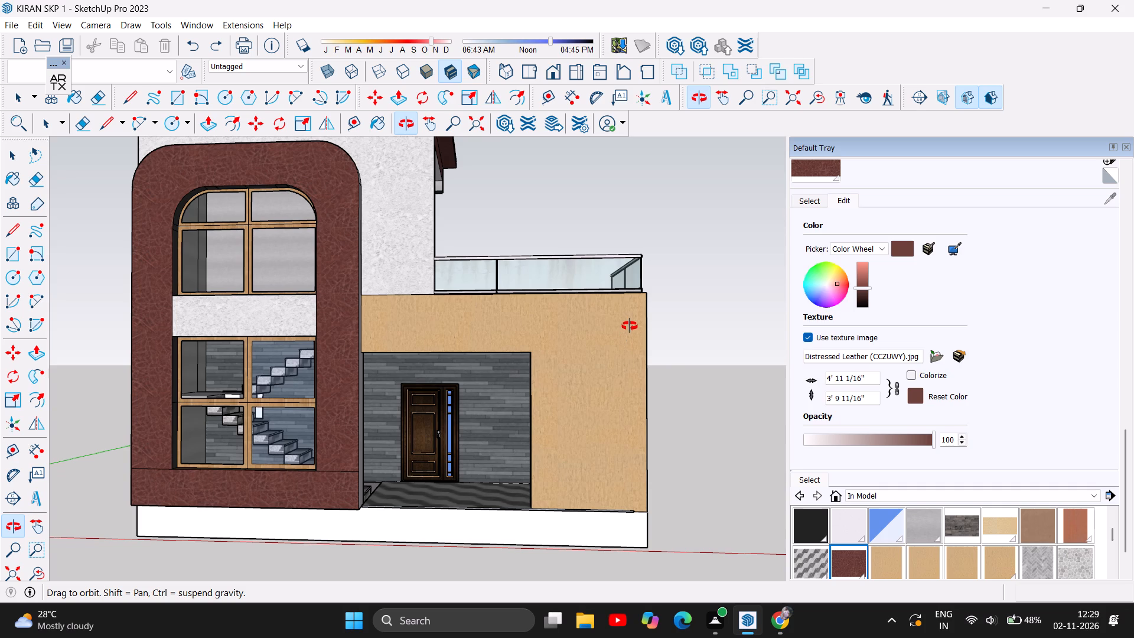
pyautogui.scroll(3, 439, 485)
pyautogui.moveTo(462, 449); pyautogui.dragTo(478, 447)
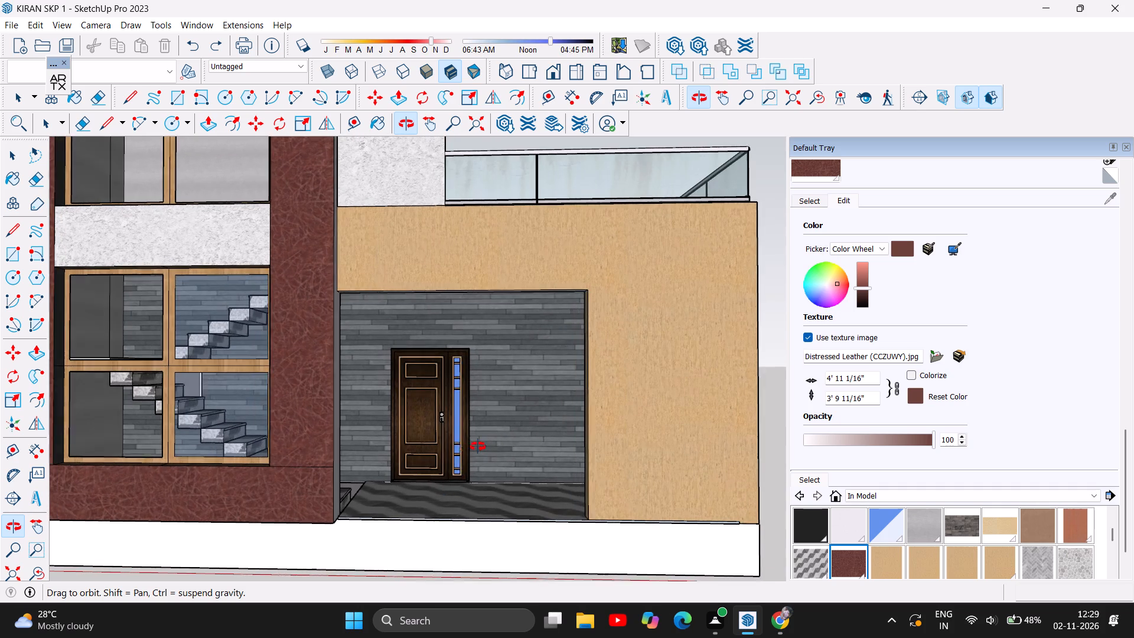
# Browse the in-model materials, sampling the light wood swatch, for a new finish for the entrance wall.
pyautogui.moveTo(478, 447); pyautogui.dragTo(480, 445)
pyautogui.scroll(-1, 1024, 559)
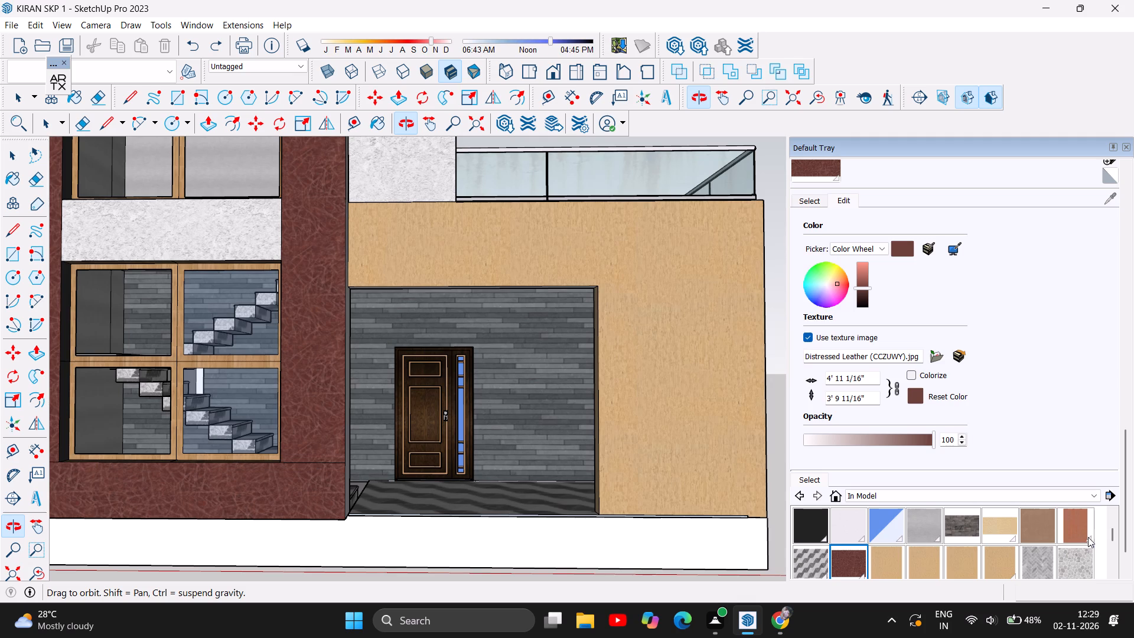
pyautogui.moveTo(1112, 541); pyautogui.dragTo(1111, 549)
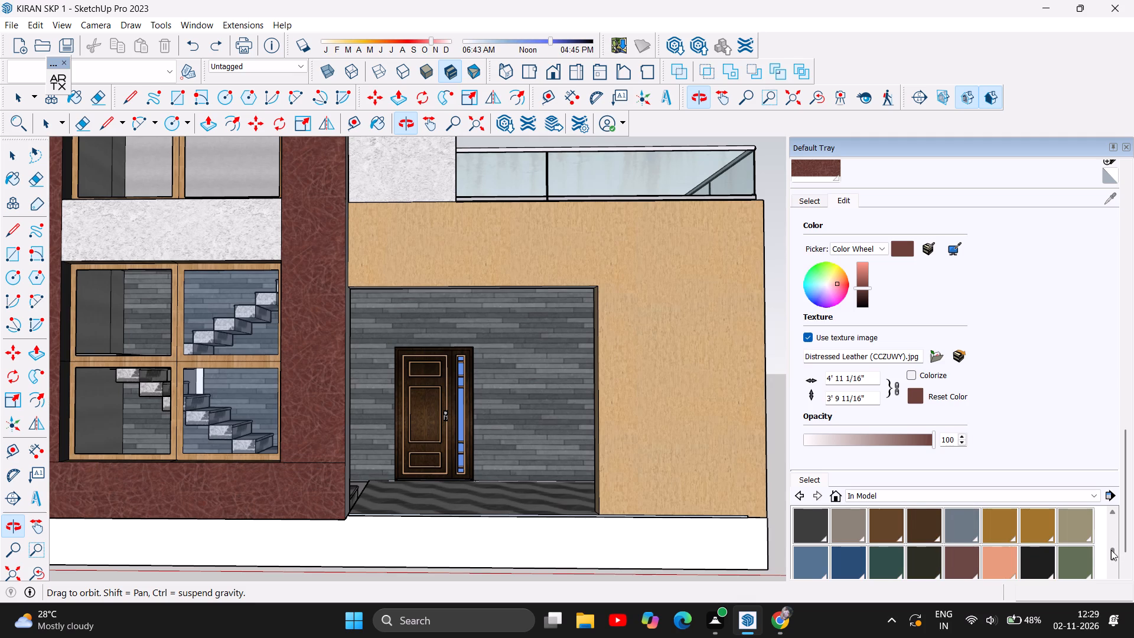
pyautogui.moveTo(1111, 550); pyautogui.dragTo(1112, 559)
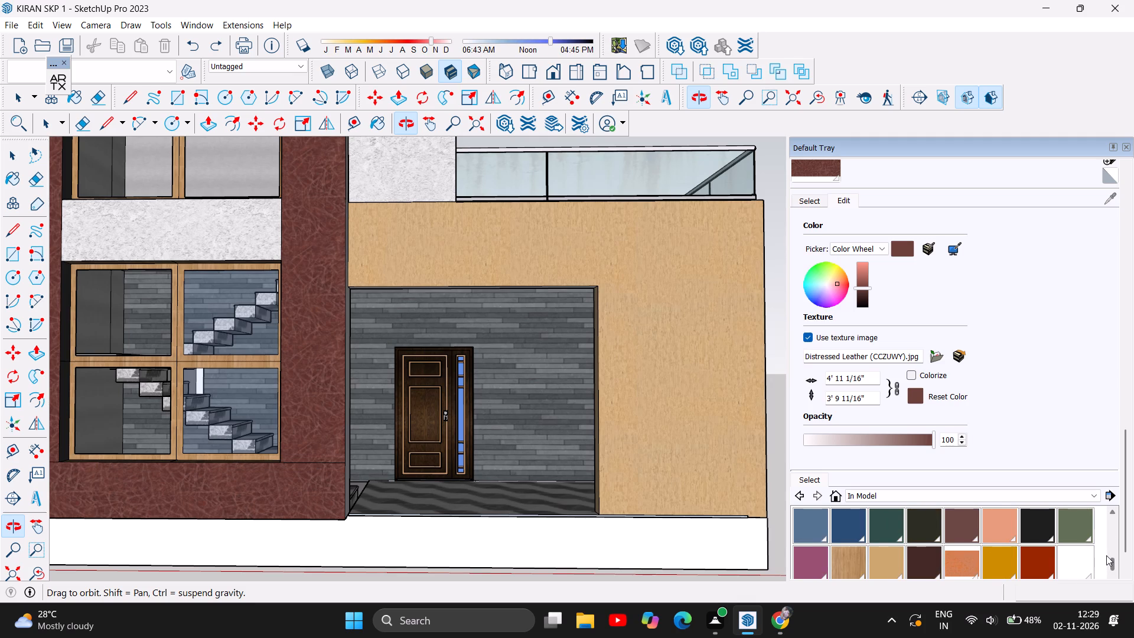
pyautogui.moveTo(1113, 564); pyautogui.dragTo(1109, 580)
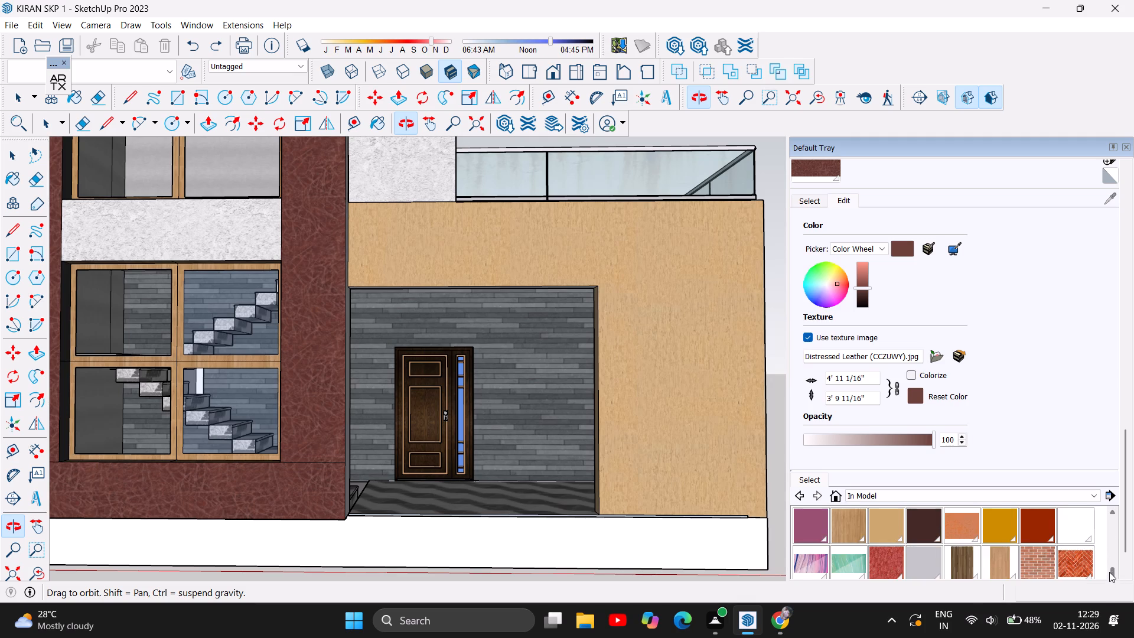
pyautogui.moveTo(1115, 574); pyautogui.dragTo(1113, 588)
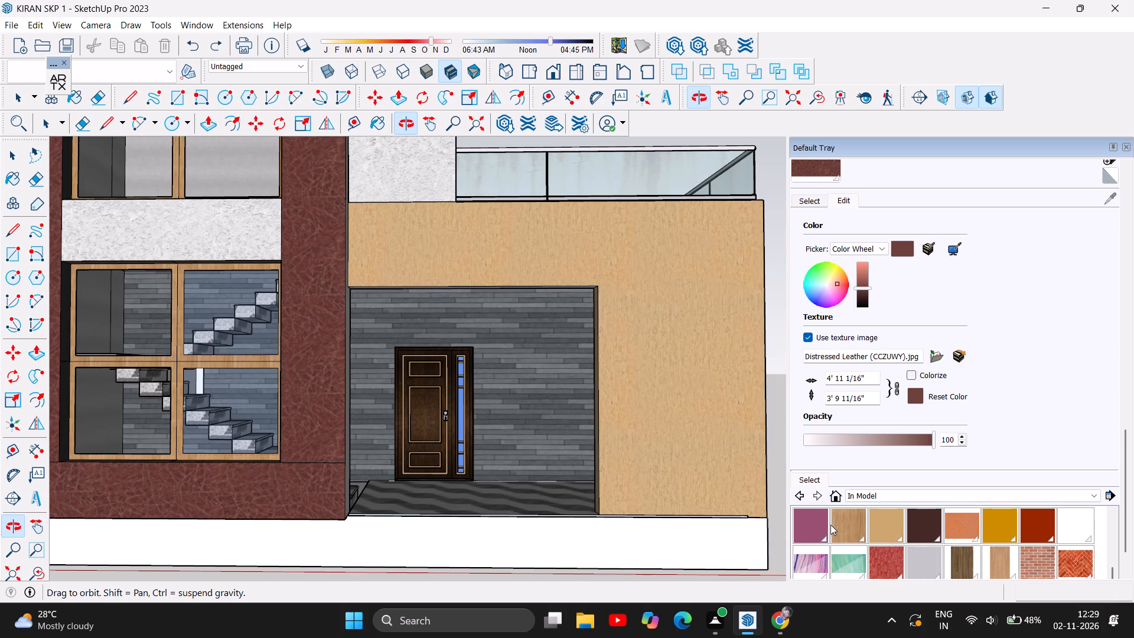
pyautogui.click(832, 526)
pyautogui.click(837, 526)
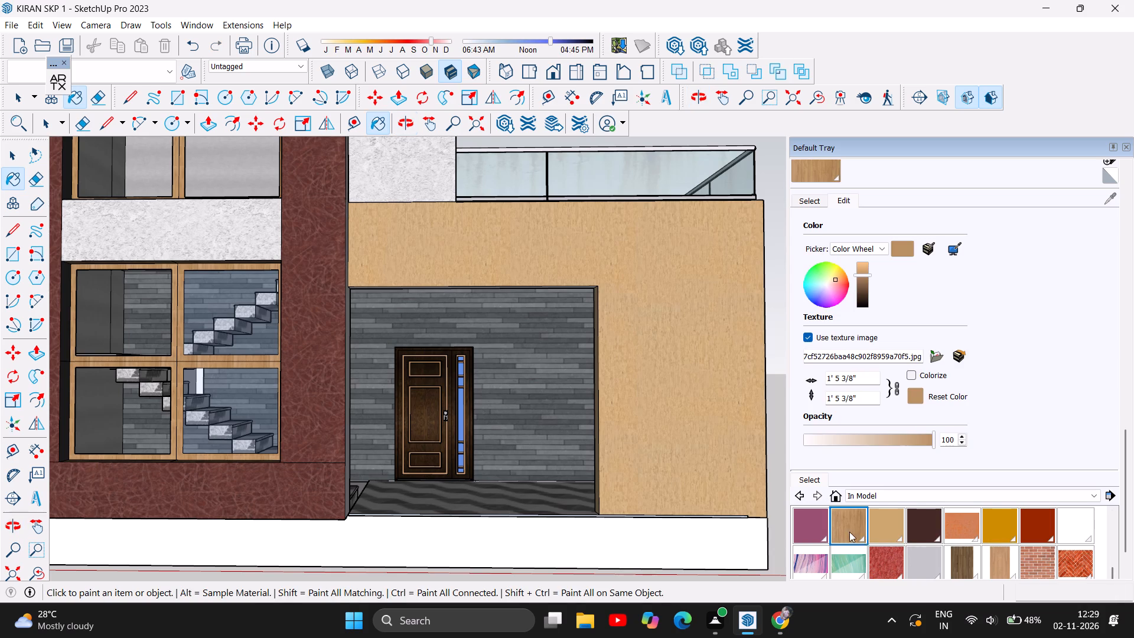
pyautogui.moveTo(1115, 578); pyautogui.dragTo(1114, 568)
pyautogui.moveTo(1113, 558); pyautogui.dragTo(1114, 548)
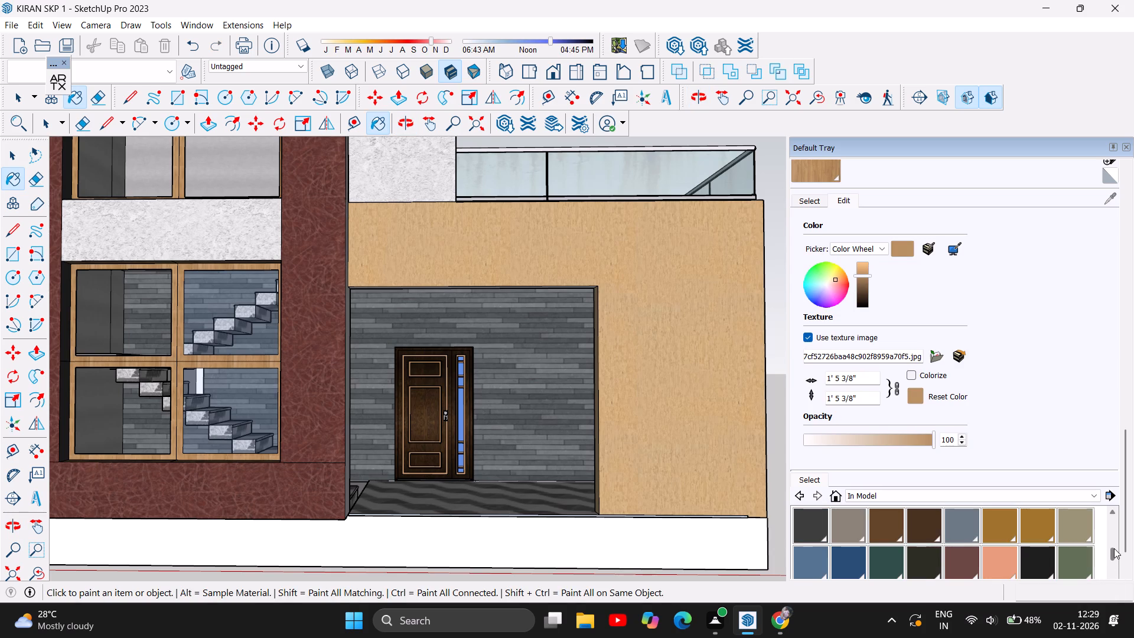
pyautogui.moveTo(1114, 548); pyautogui.dragTo(1114, 535)
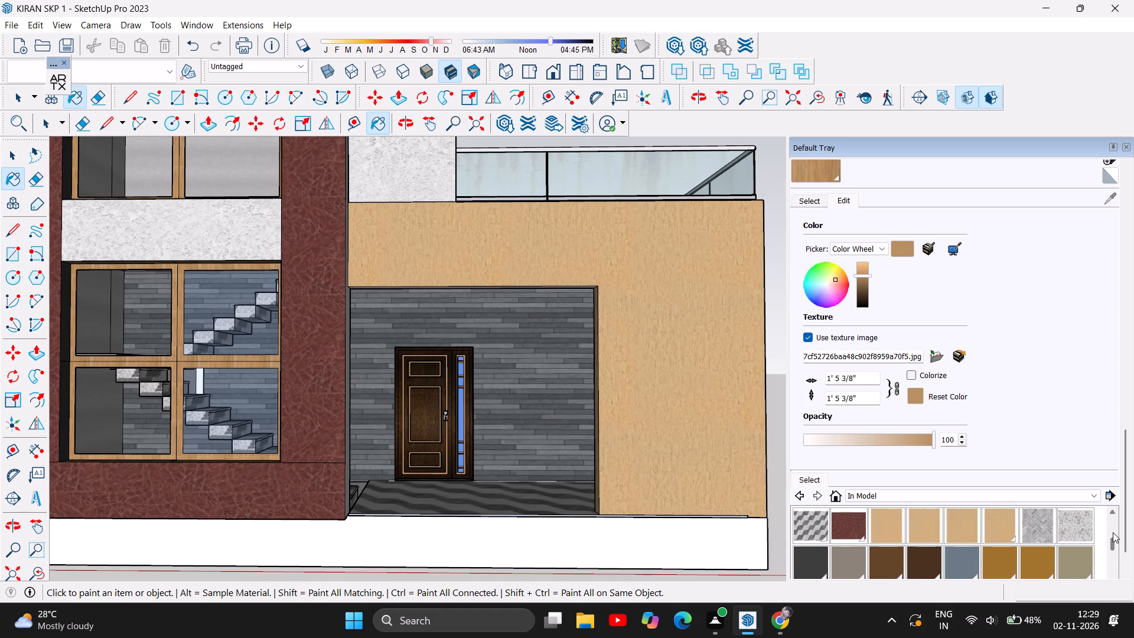
pyautogui.click(1112, 530)
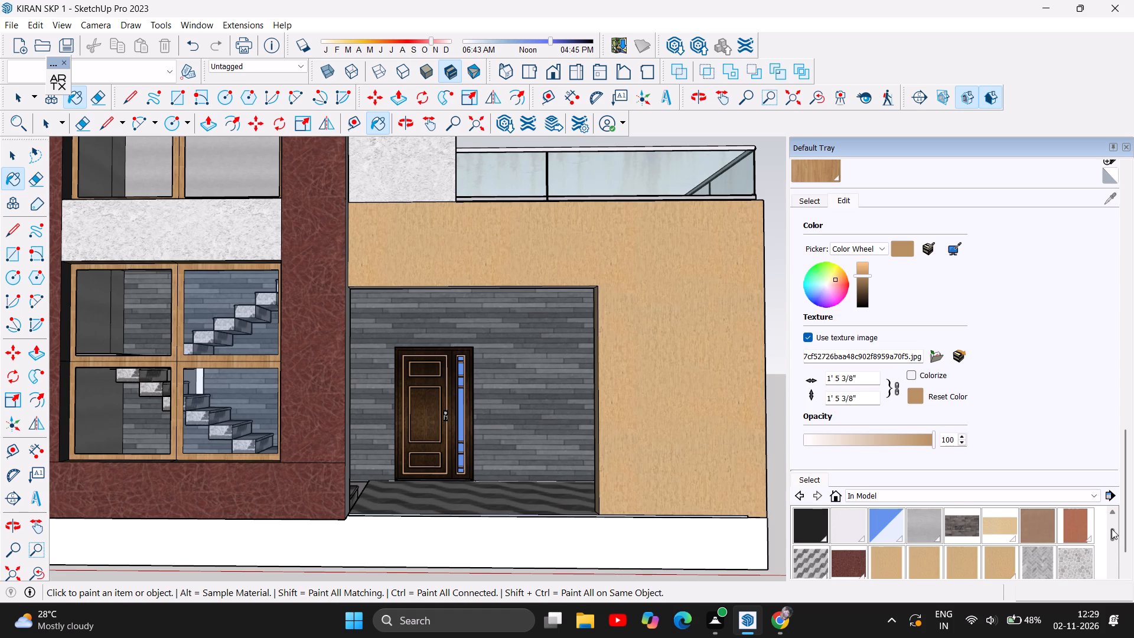
pyautogui.click(1112, 528)
pyautogui.click(1112, 523)
pyautogui.moveTo(1113, 522); pyautogui.dragTo(1109, 553)
pyautogui.scroll(-4, 1107, 551)
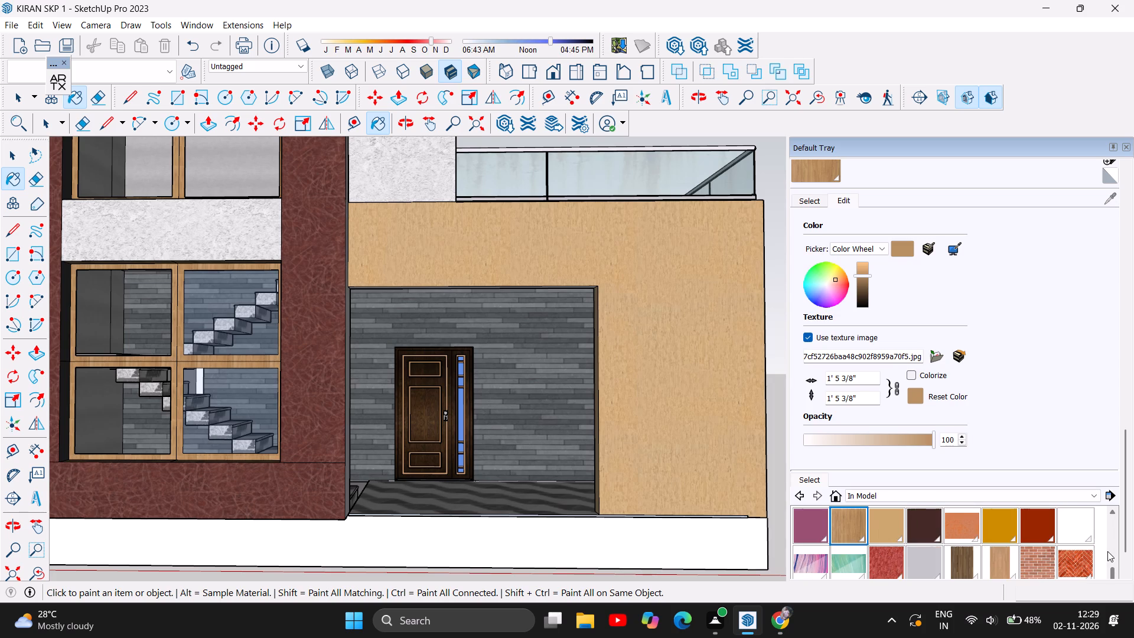
pyautogui.scroll(-1, 1107, 551)
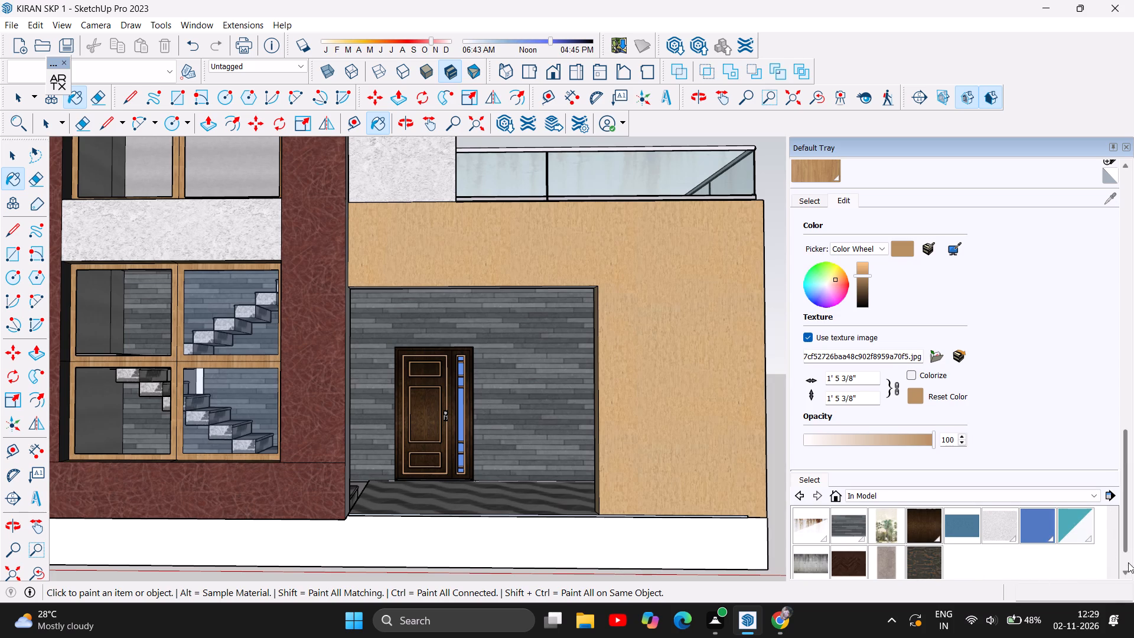
pyautogui.scroll(2, 1123, 556)
pyautogui.scroll(-4, 1114, 518)
pyautogui.scroll(1, 1064, 528)
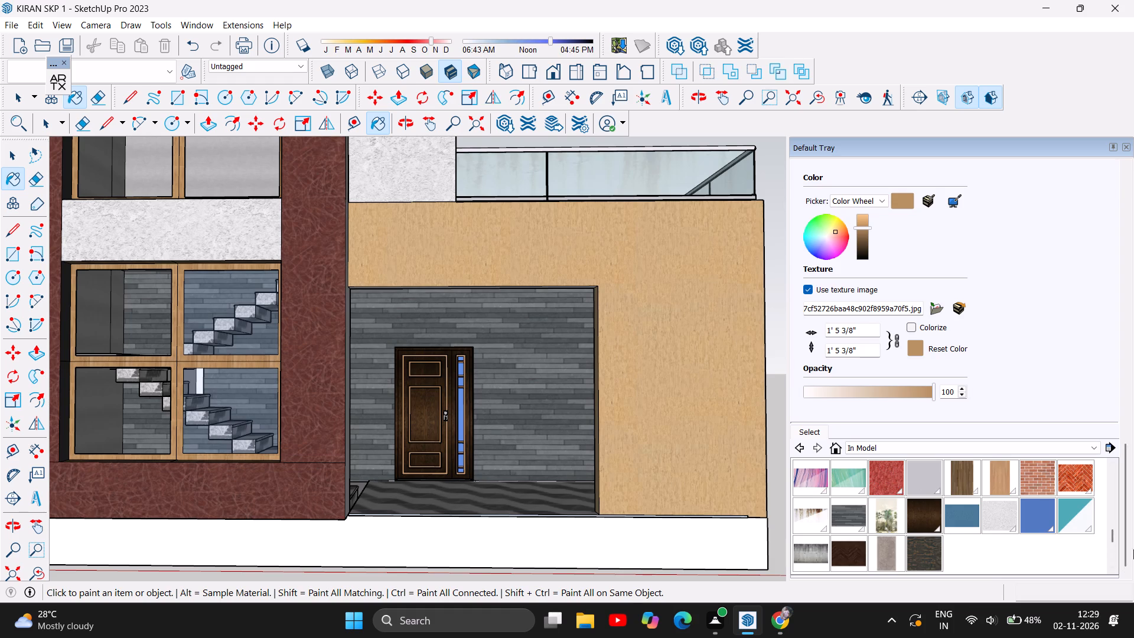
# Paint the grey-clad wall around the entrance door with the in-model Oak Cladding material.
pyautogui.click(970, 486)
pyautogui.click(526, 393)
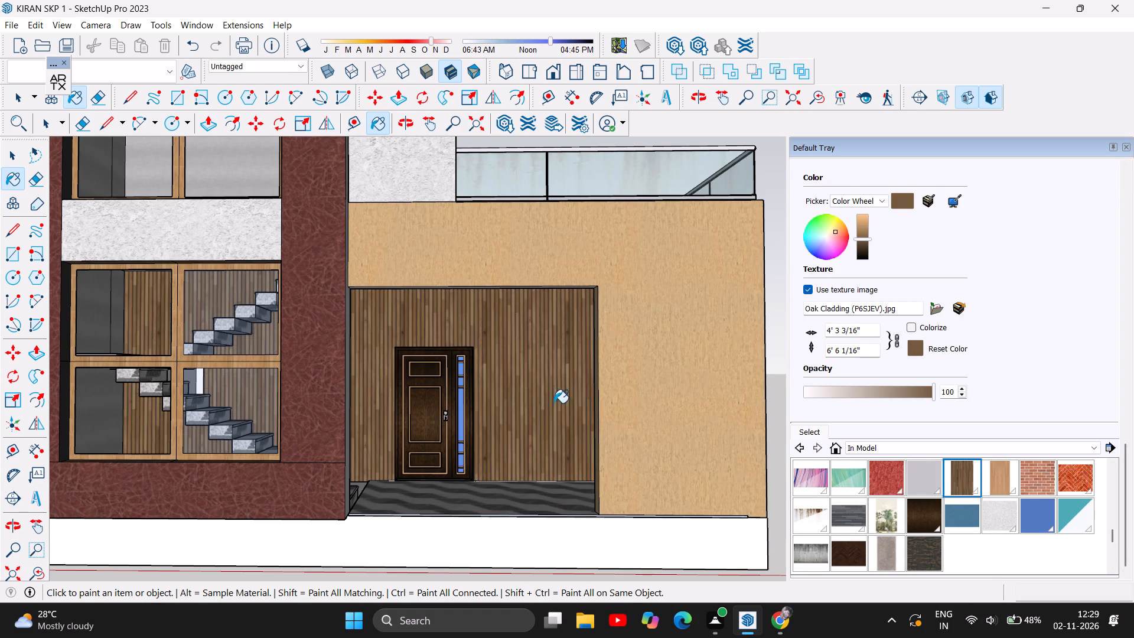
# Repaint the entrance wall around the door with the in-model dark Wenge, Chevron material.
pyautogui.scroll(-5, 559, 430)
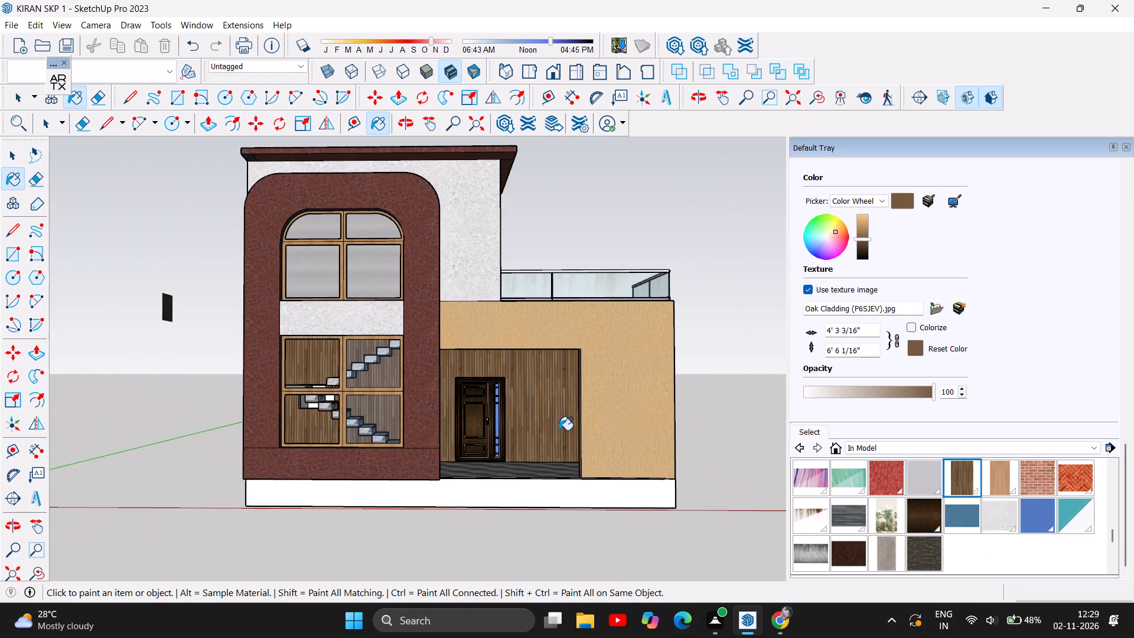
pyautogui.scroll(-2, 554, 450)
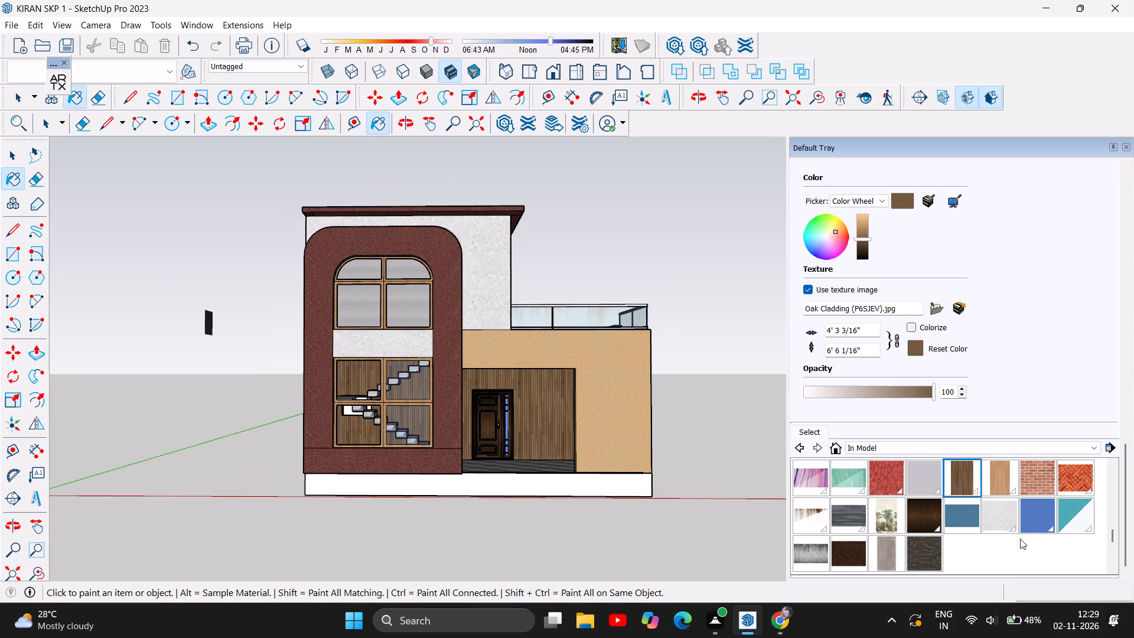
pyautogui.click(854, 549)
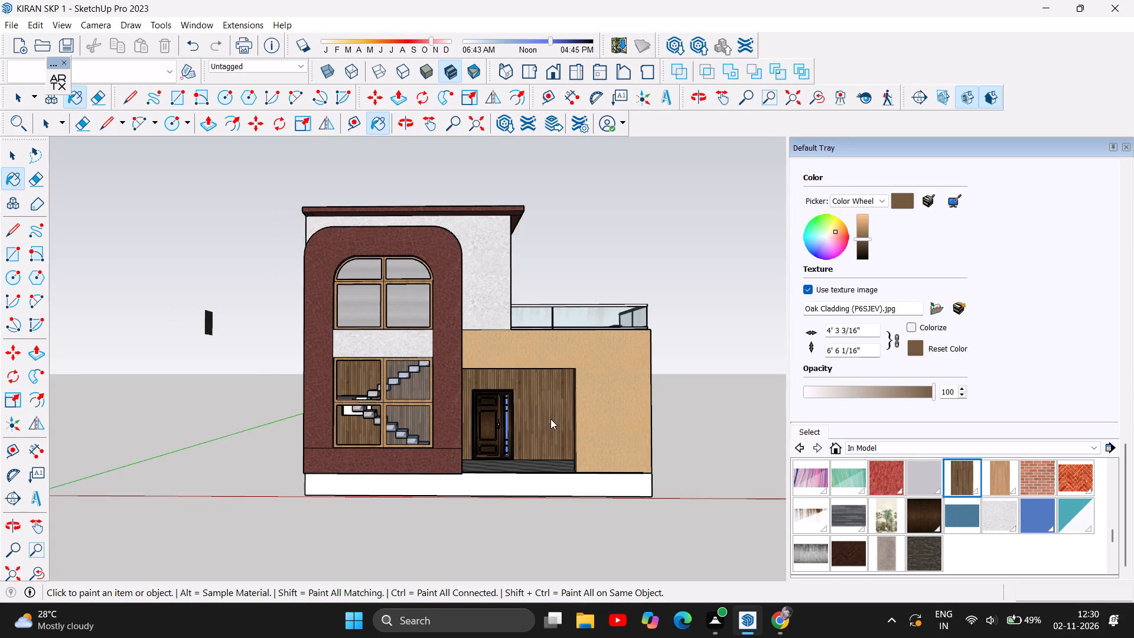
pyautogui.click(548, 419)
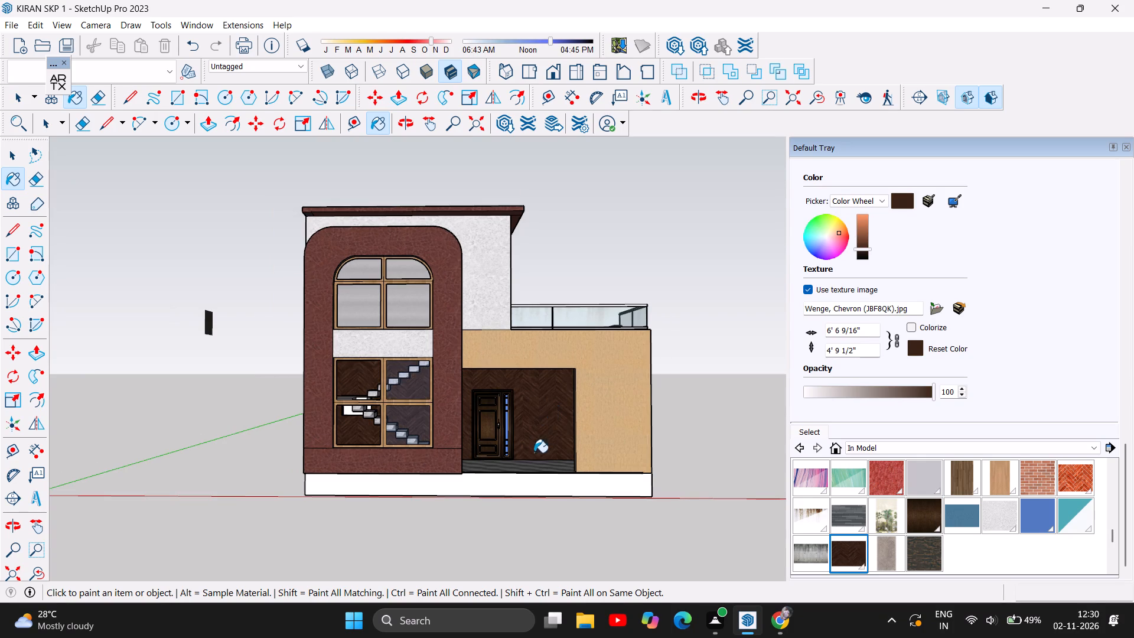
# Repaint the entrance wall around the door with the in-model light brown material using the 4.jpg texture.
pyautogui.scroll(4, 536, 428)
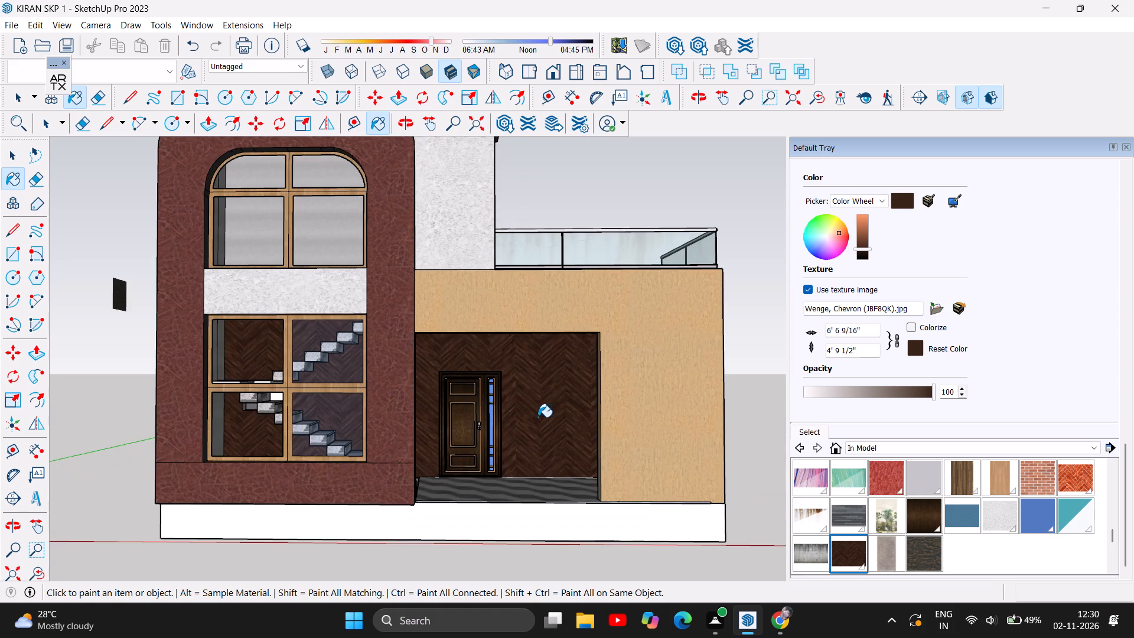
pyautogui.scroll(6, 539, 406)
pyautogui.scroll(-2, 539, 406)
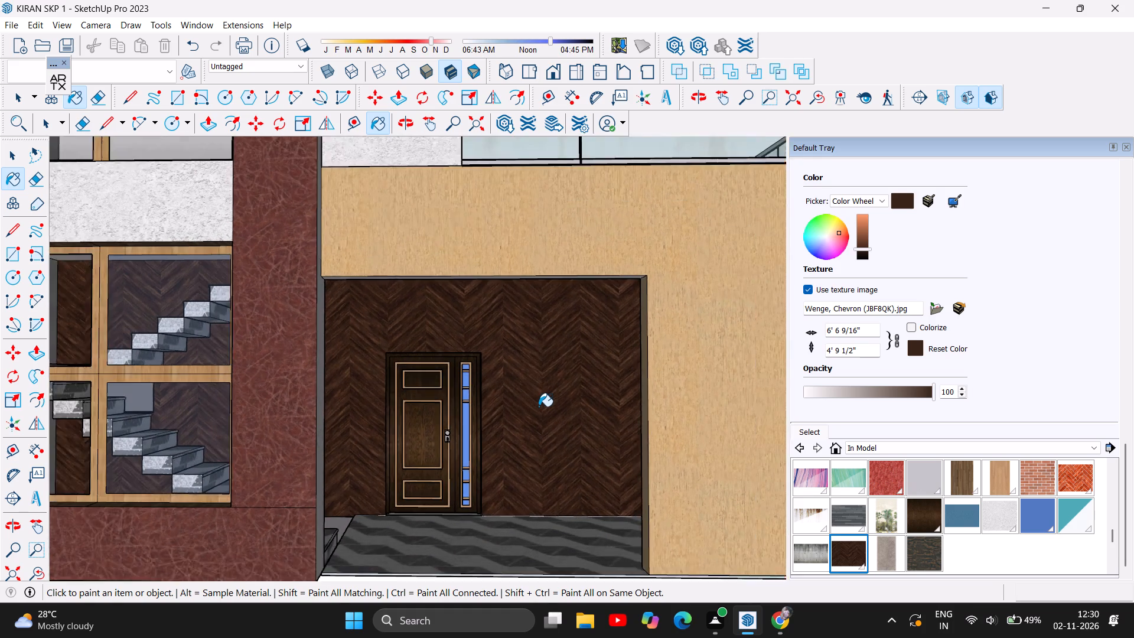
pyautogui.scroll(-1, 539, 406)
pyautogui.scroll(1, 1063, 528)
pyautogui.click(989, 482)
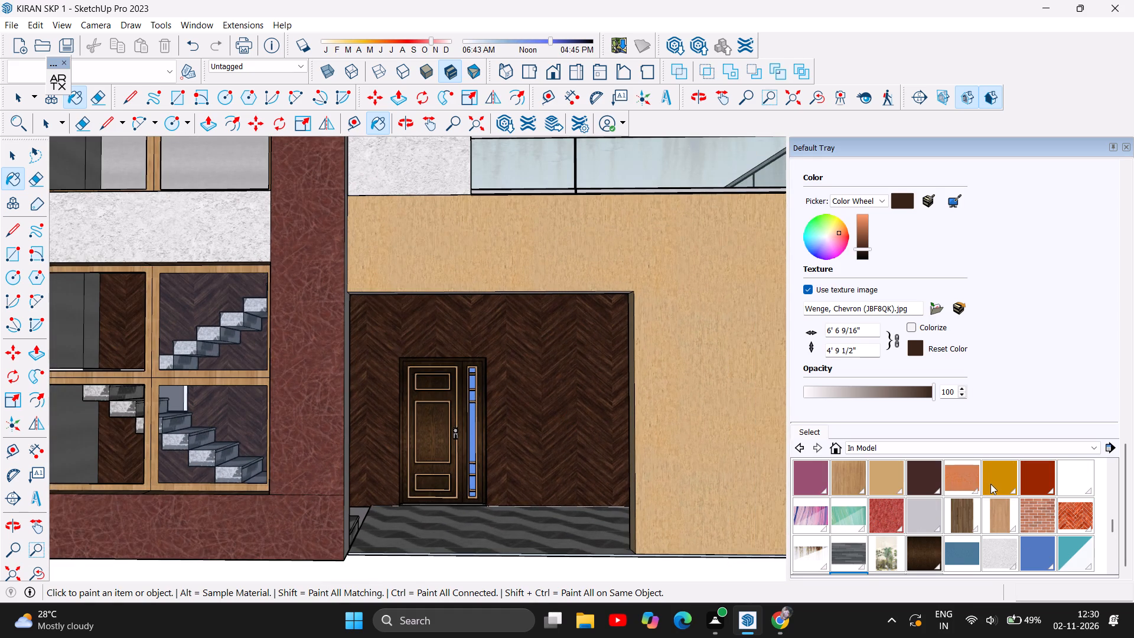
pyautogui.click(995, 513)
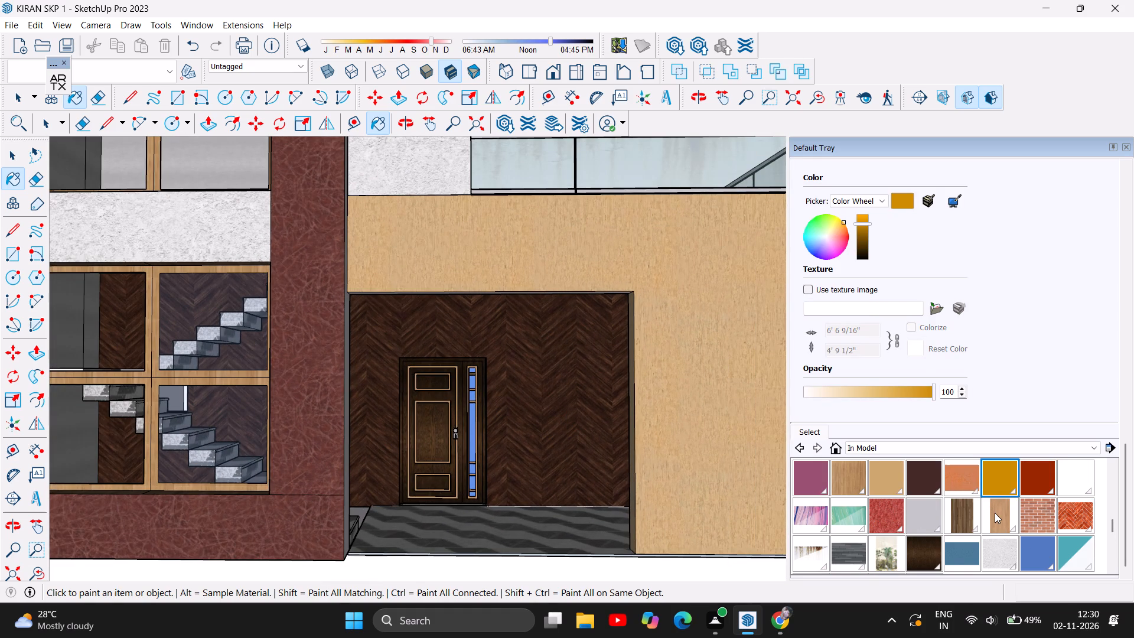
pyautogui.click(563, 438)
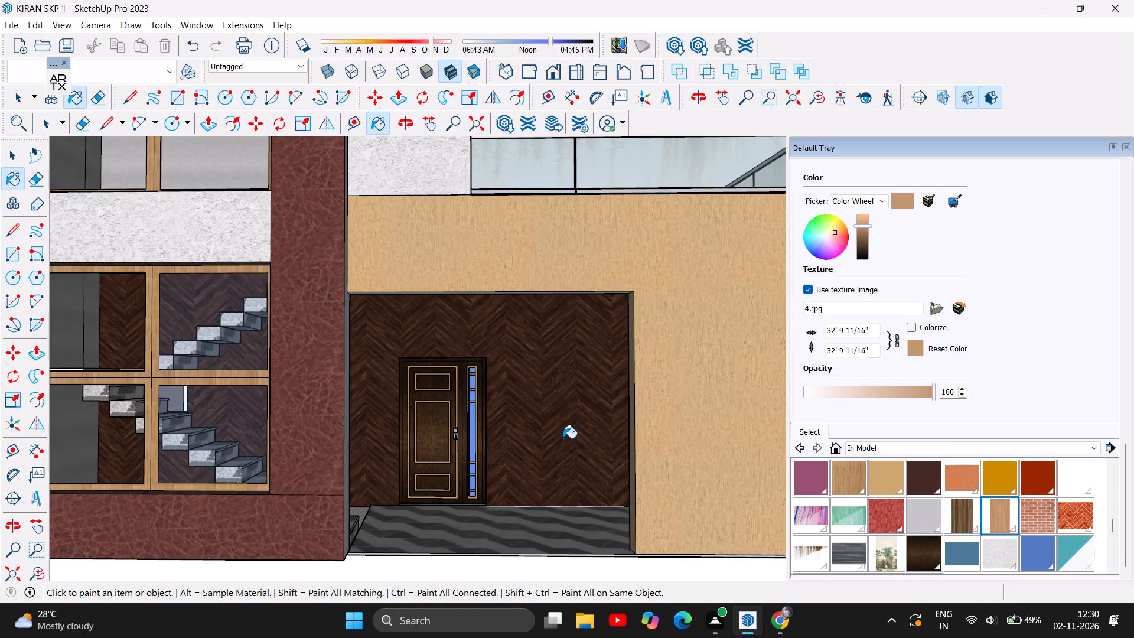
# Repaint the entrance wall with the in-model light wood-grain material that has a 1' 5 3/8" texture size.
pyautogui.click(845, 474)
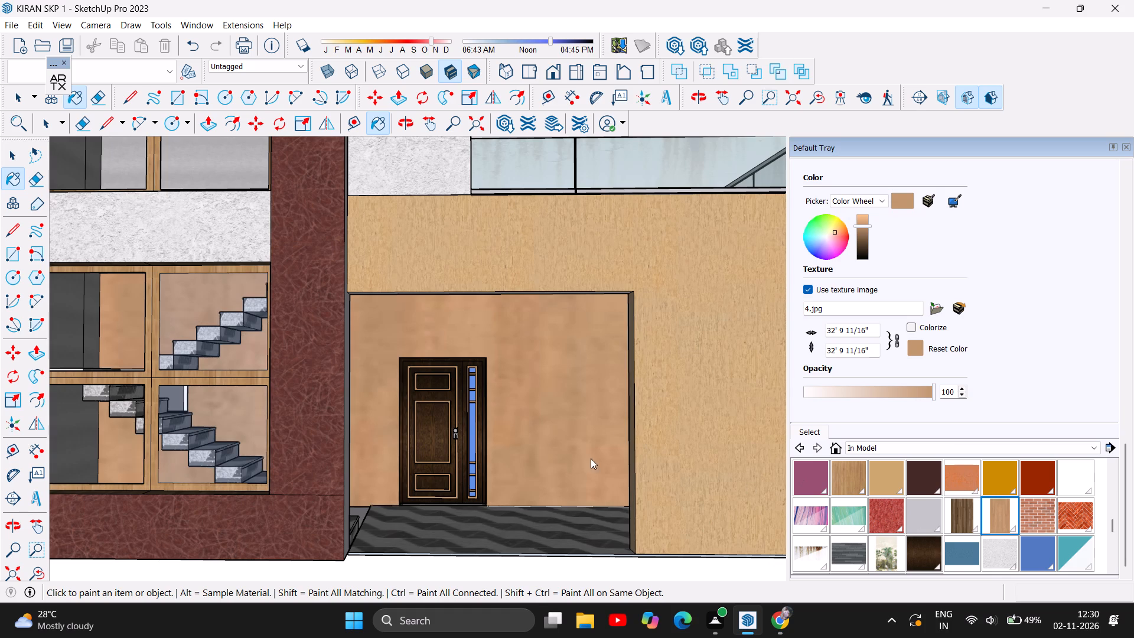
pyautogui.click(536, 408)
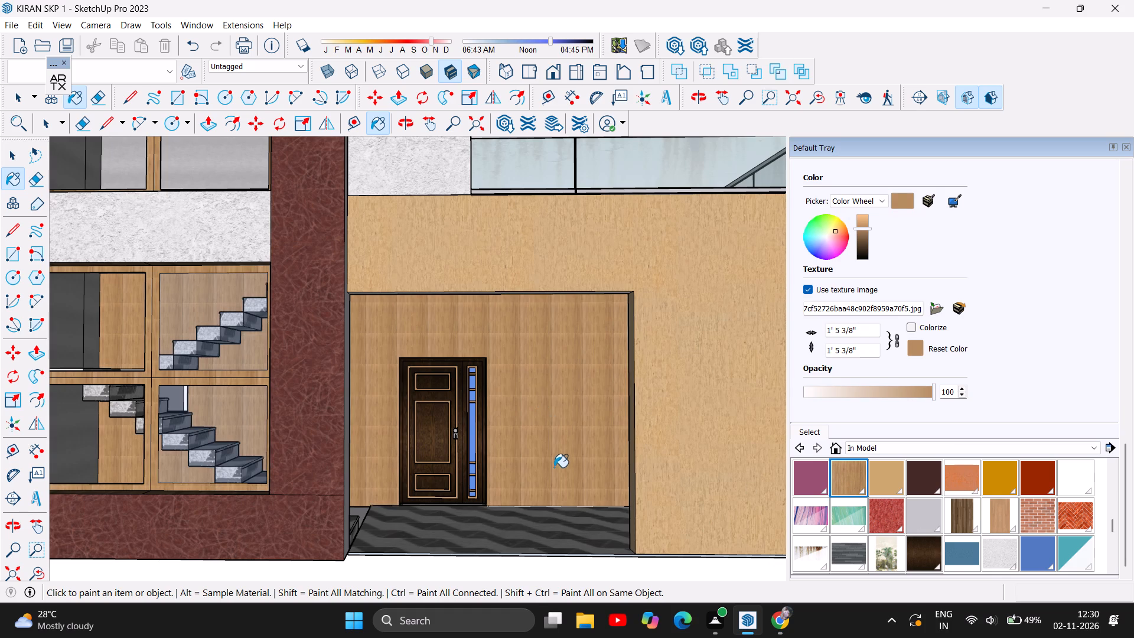
# Repaint the entrance wall around the door with the in-model orange herringbone brick material.
pyautogui.scroll(-4, 556, 482)
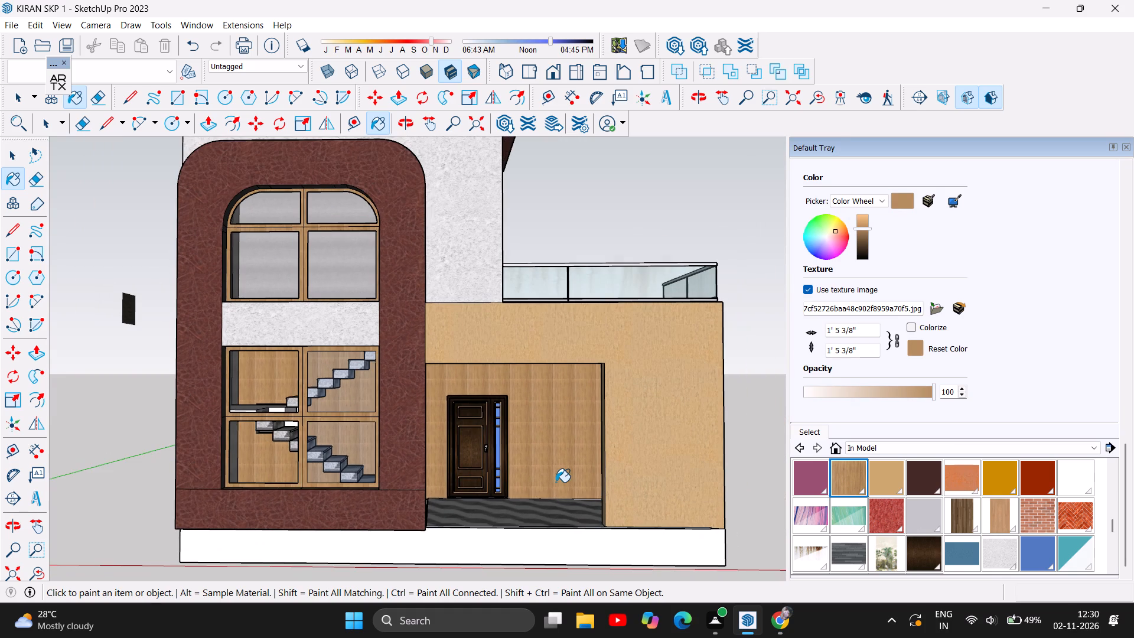
pyautogui.scroll(2, 1061, 538)
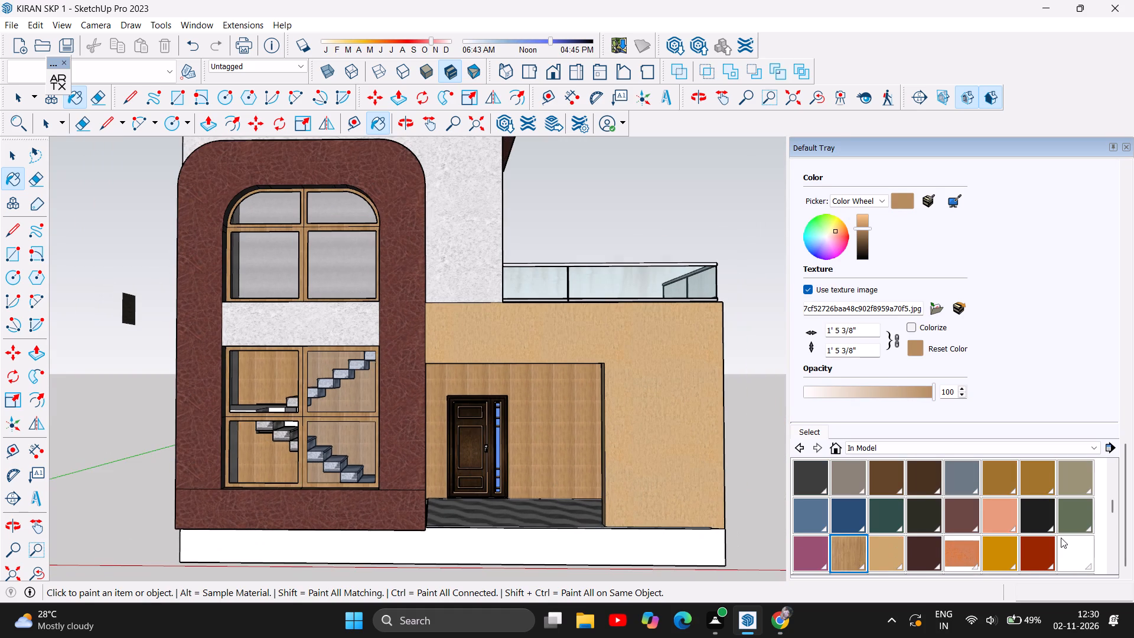
pyautogui.scroll(-2, 1061, 538)
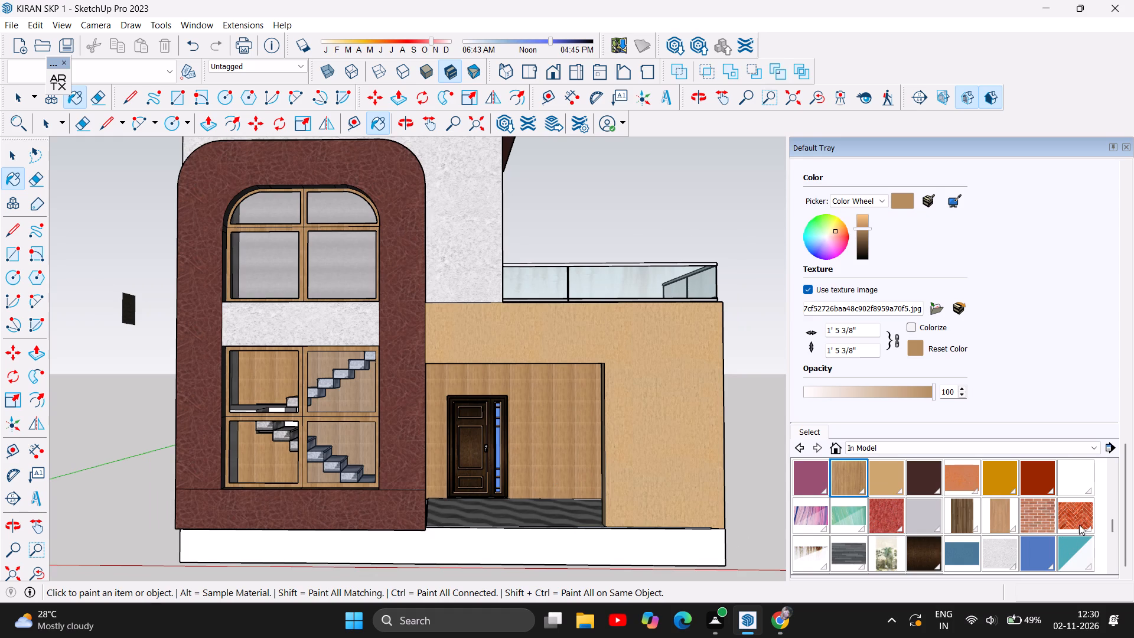
pyautogui.click(1079, 522)
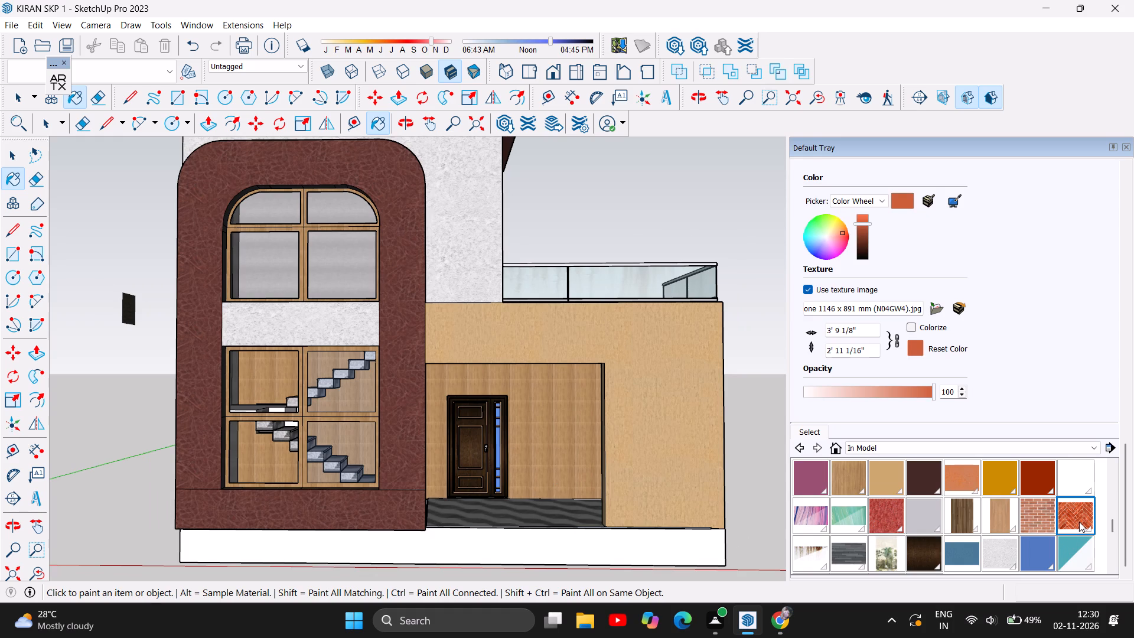
pyautogui.click(547, 411)
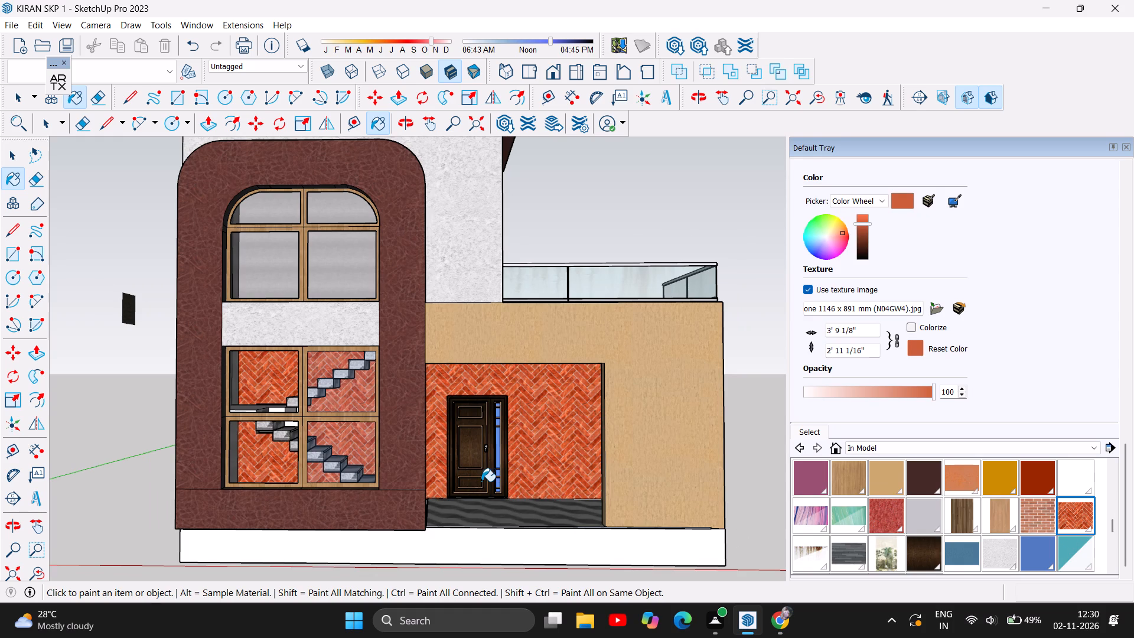
# Repaint the entrance wall around the door with the in-model dark grey Slate Staggered material.
pyautogui.scroll(-4, 477, 481)
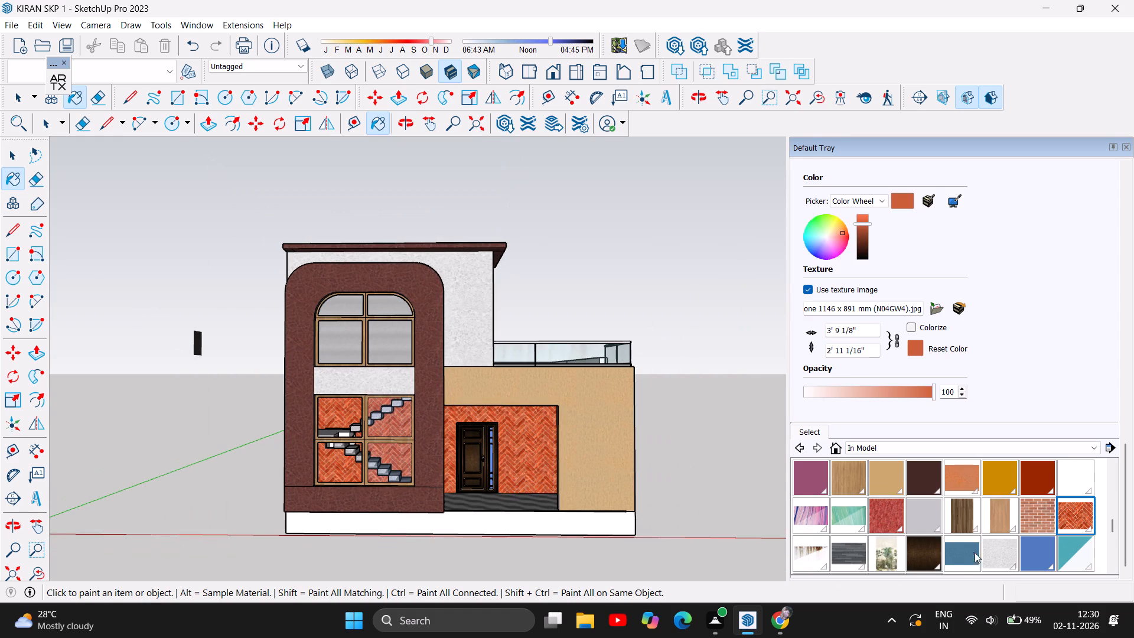
pyautogui.scroll(-2, 1025, 543)
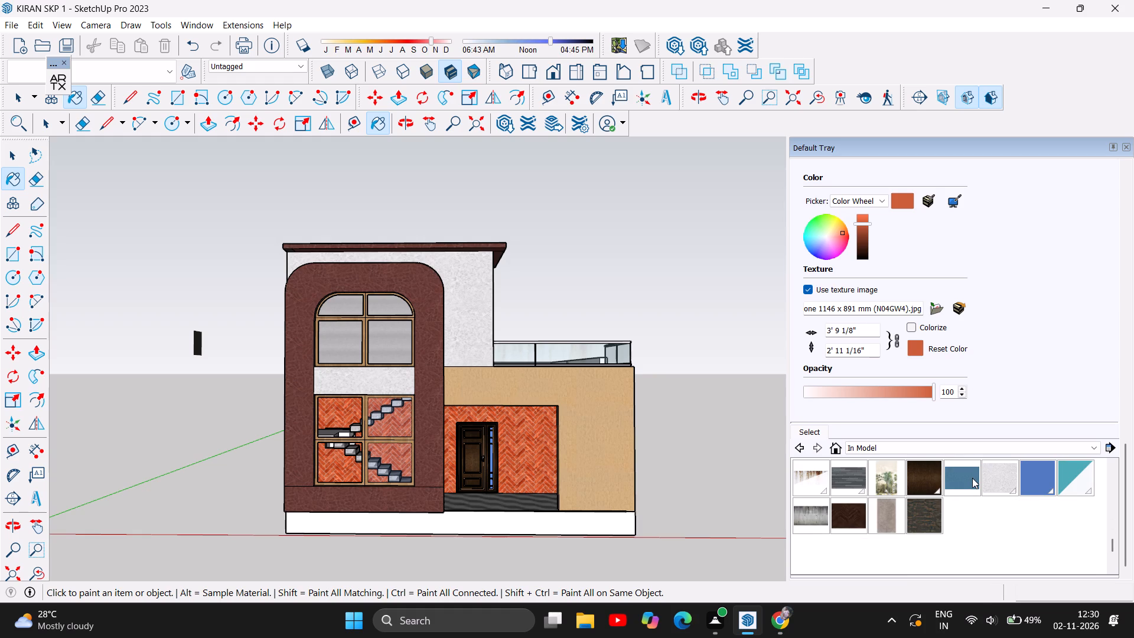
pyautogui.click(854, 488)
pyautogui.click(532, 468)
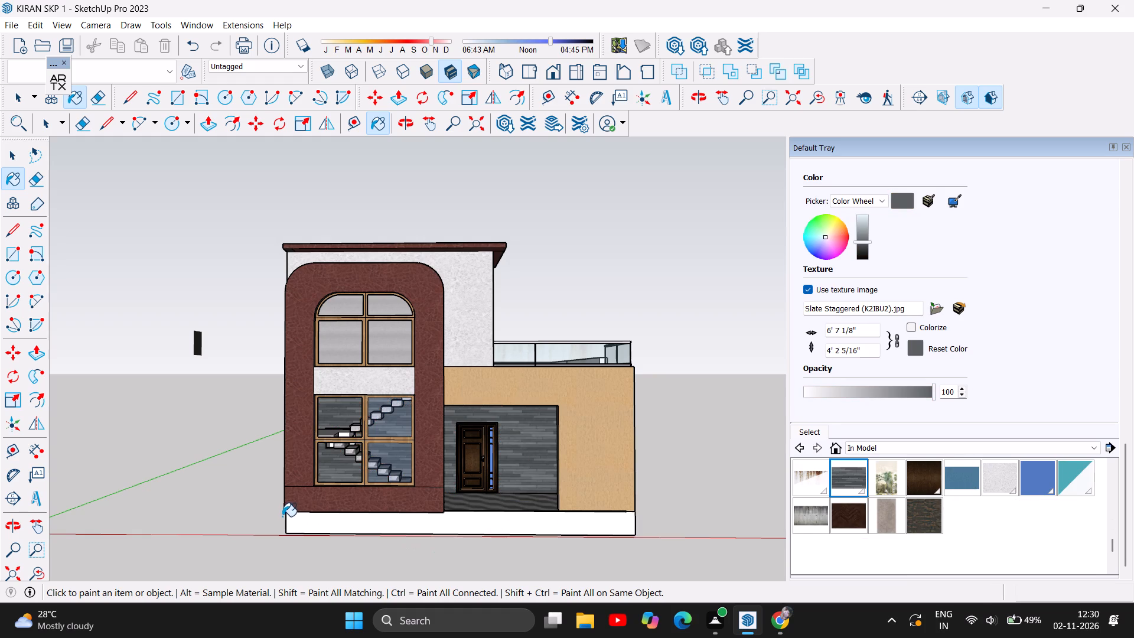
# Examine the house's front elevation with the slate entrance wall from several distances and angles.
pyautogui.scroll(-2, 282, 517)
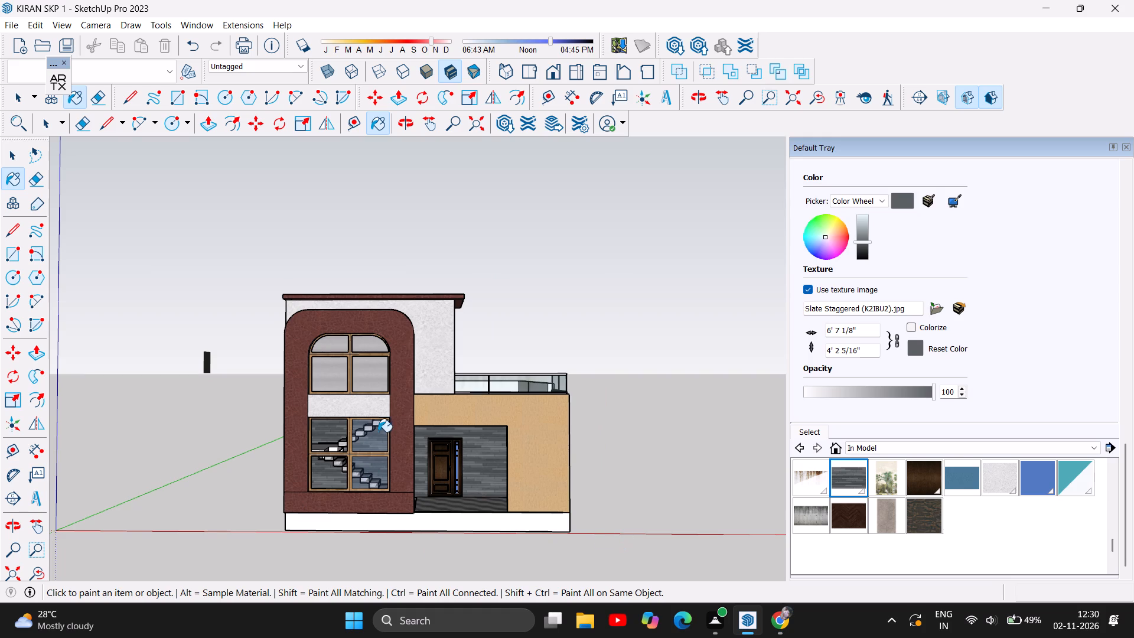
pyautogui.scroll(-1, 235, 529)
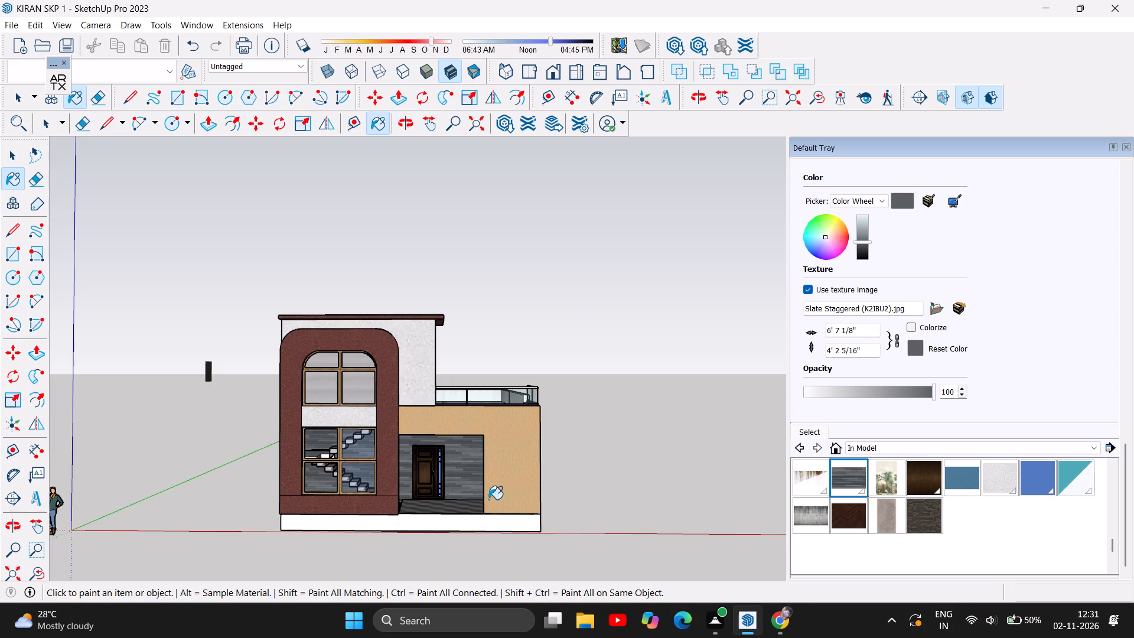
pyautogui.scroll(2, 511, 494)
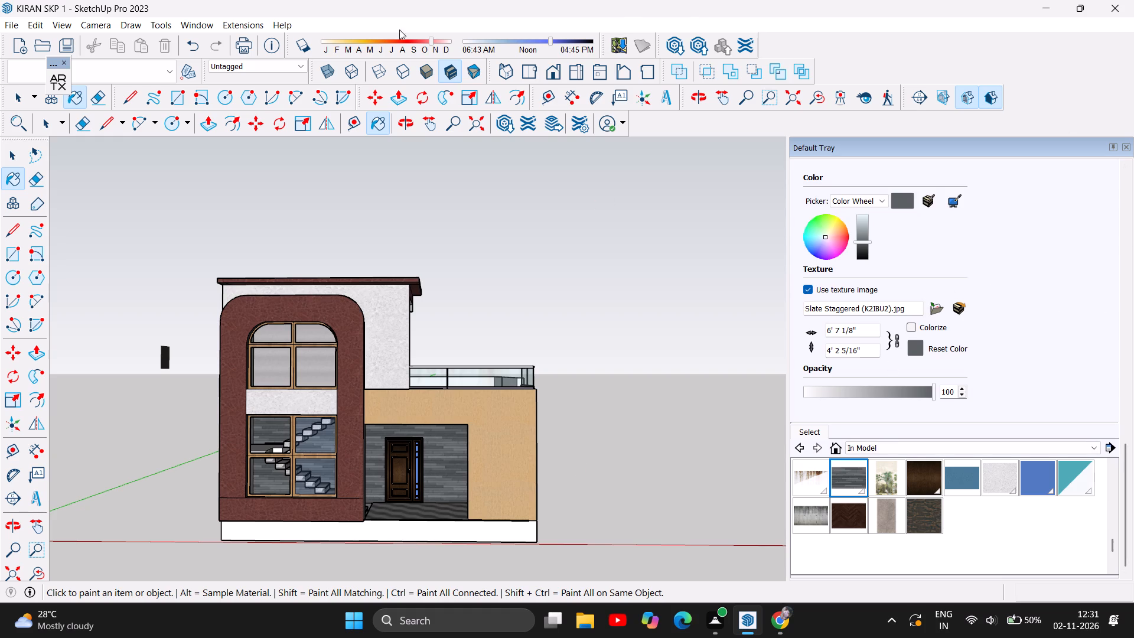
pyautogui.click(405, 126)
pyautogui.moveTo(570, 406); pyautogui.dragTo(379, 398)
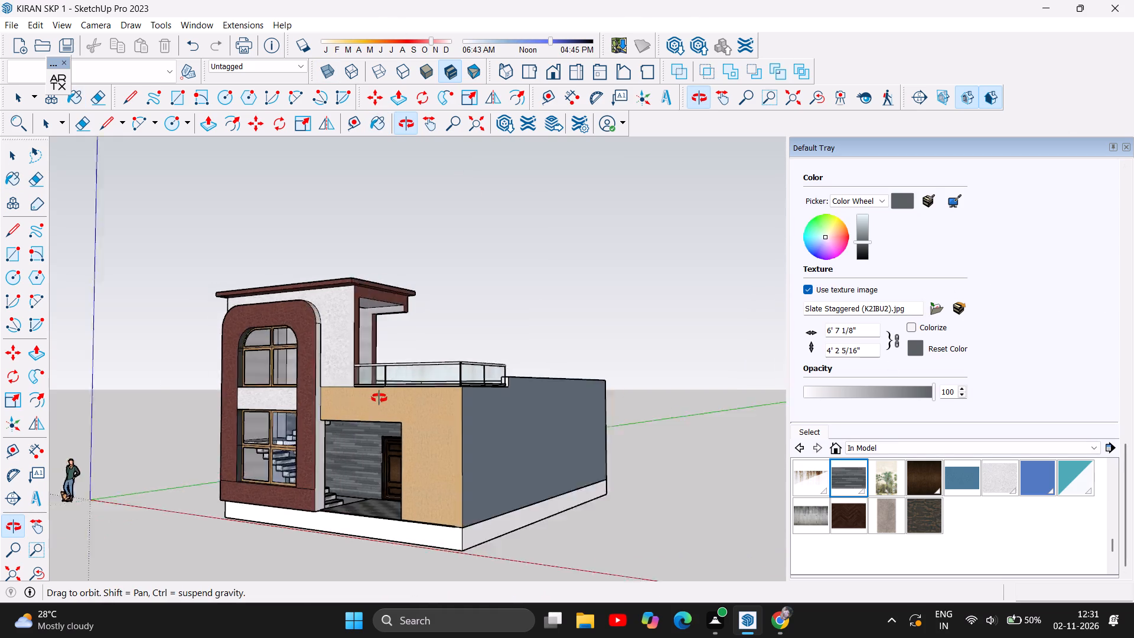
pyautogui.moveTo(379, 398); pyautogui.dragTo(613, 409)
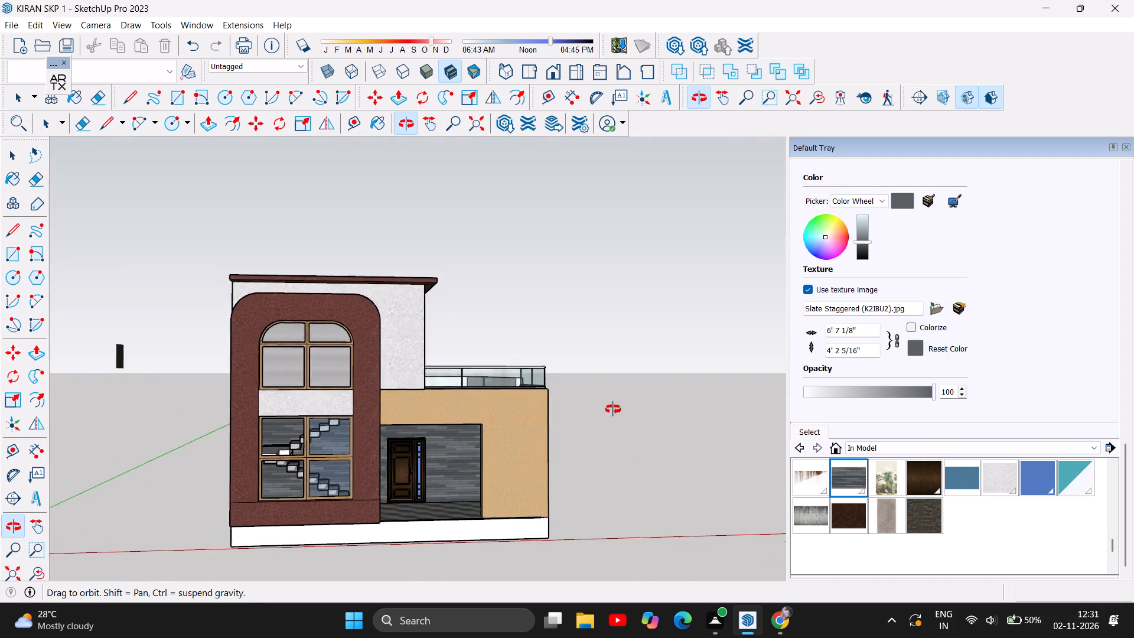
pyautogui.moveTo(613, 409); pyautogui.dragTo(615, 409)
pyautogui.click(615, 409)
pyautogui.scroll(3, 475, 500)
pyautogui.moveTo(436, 351); pyautogui.dragTo(310, 354)
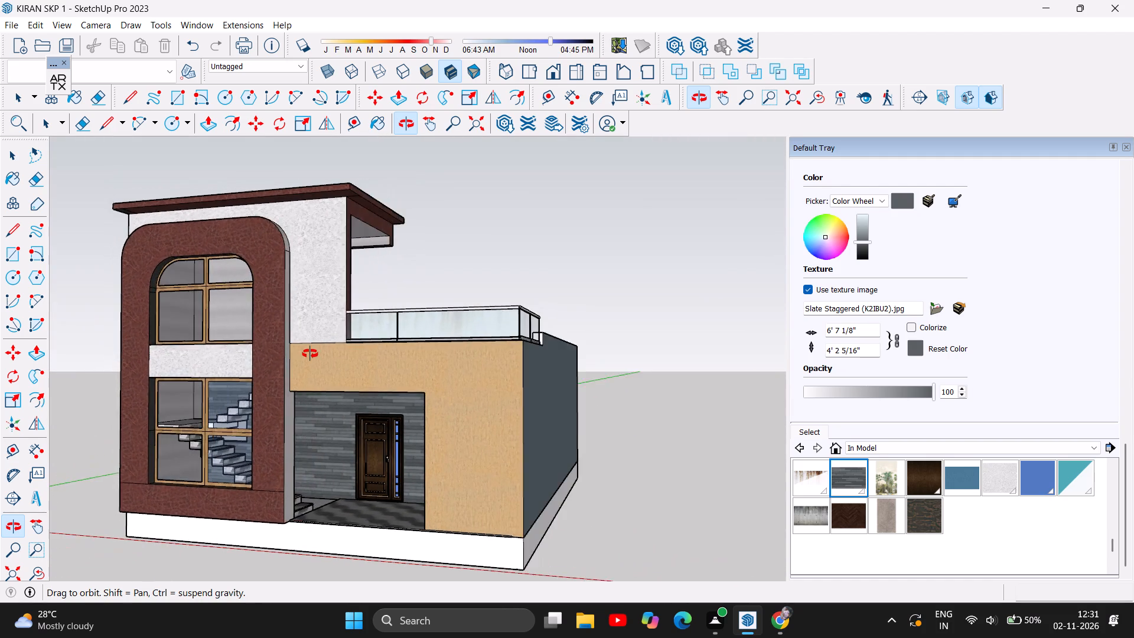
pyautogui.moveTo(310, 354); pyautogui.dragTo(344, 330)
pyautogui.moveTo(366, 418); pyautogui.dragTo(392, 412)
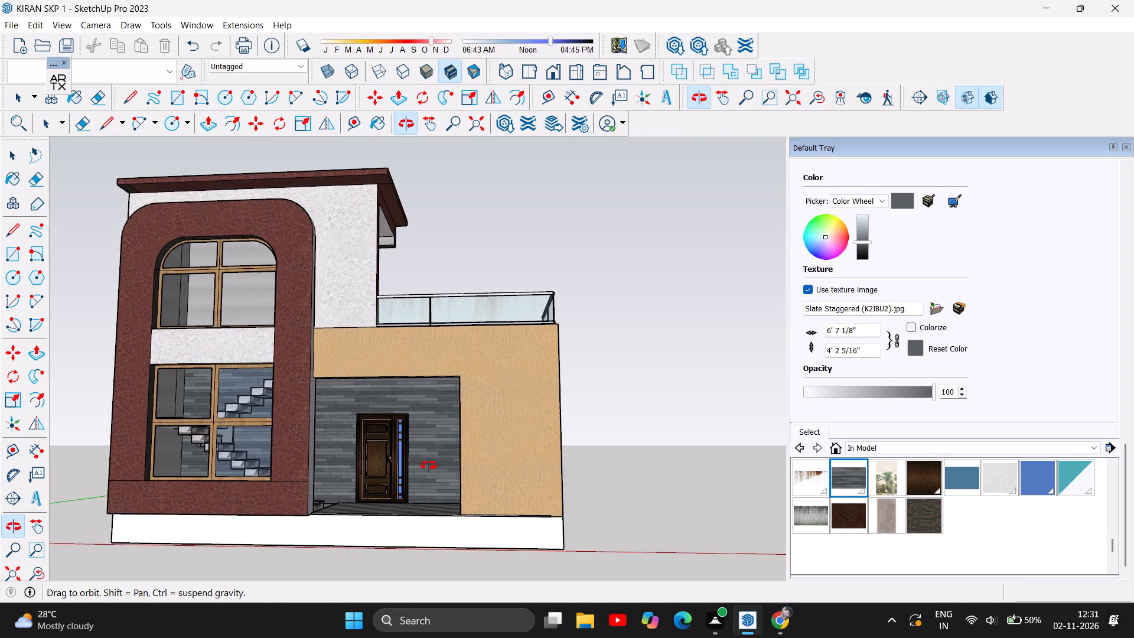
pyautogui.scroll(2, 439, 489)
pyautogui.moveTo(444, 453); pyautogui.dragTo(534, 457)
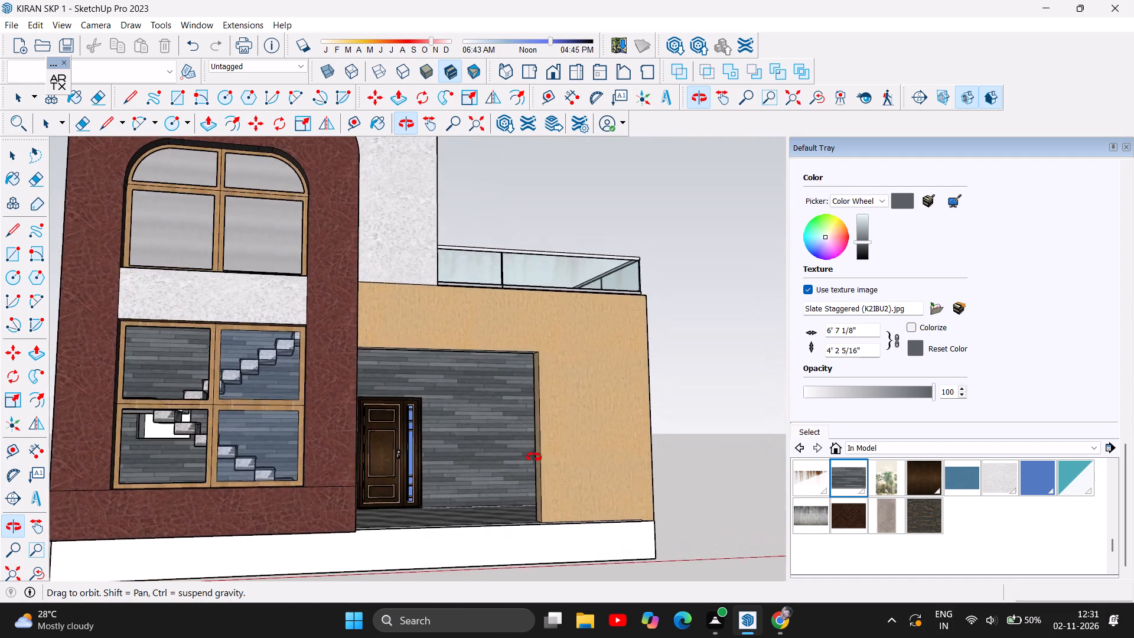
pyautogui.moveTo(534, 457); pyautogui.dragTo(514, 467)
pyautogui.scroll(3, 491, 494)
pyautogui.moveTo(406, 448); pyautogui.dragTo(355, 457)
pyautogui.scroll(-3, 493, 381)
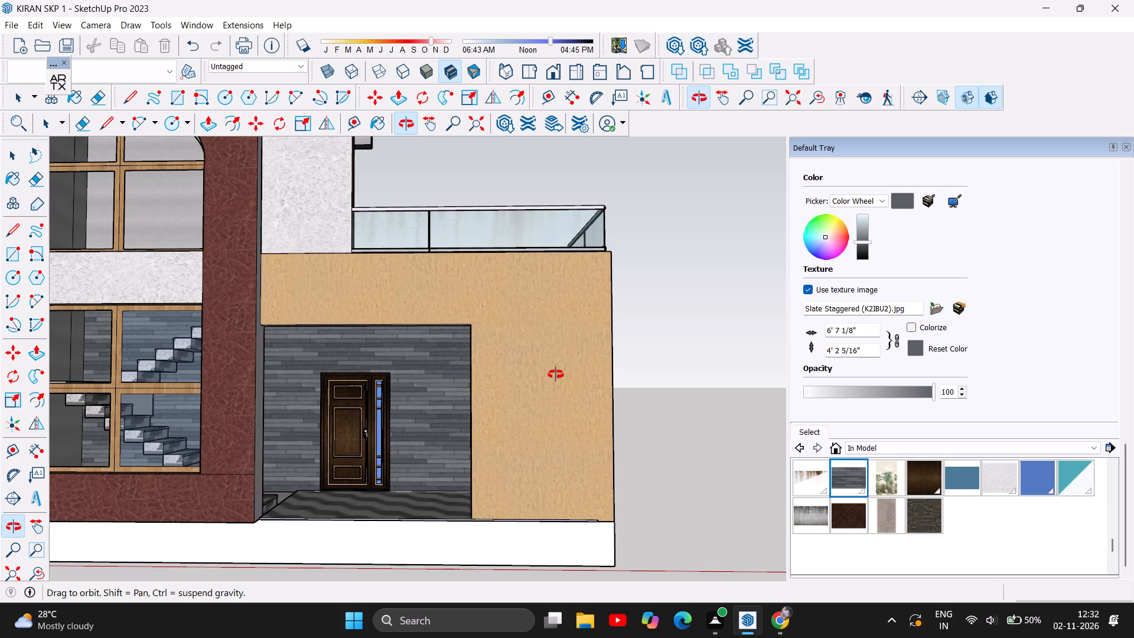
pyautogui.scroll(-2, 657, 415)
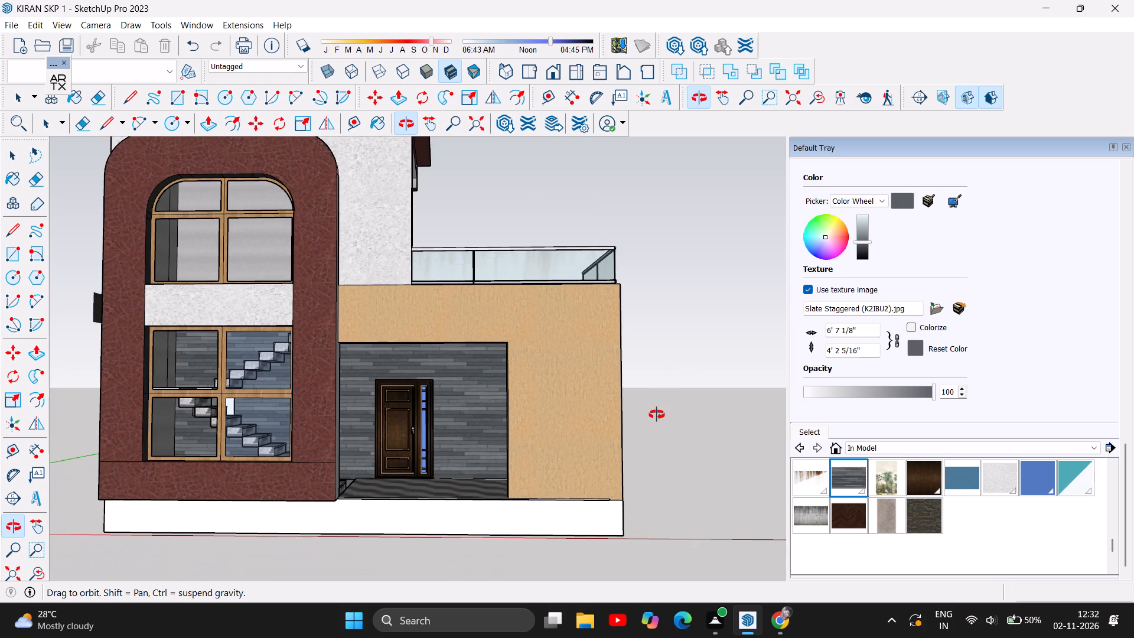
pyautogui.scroll(-1, 657, 415)
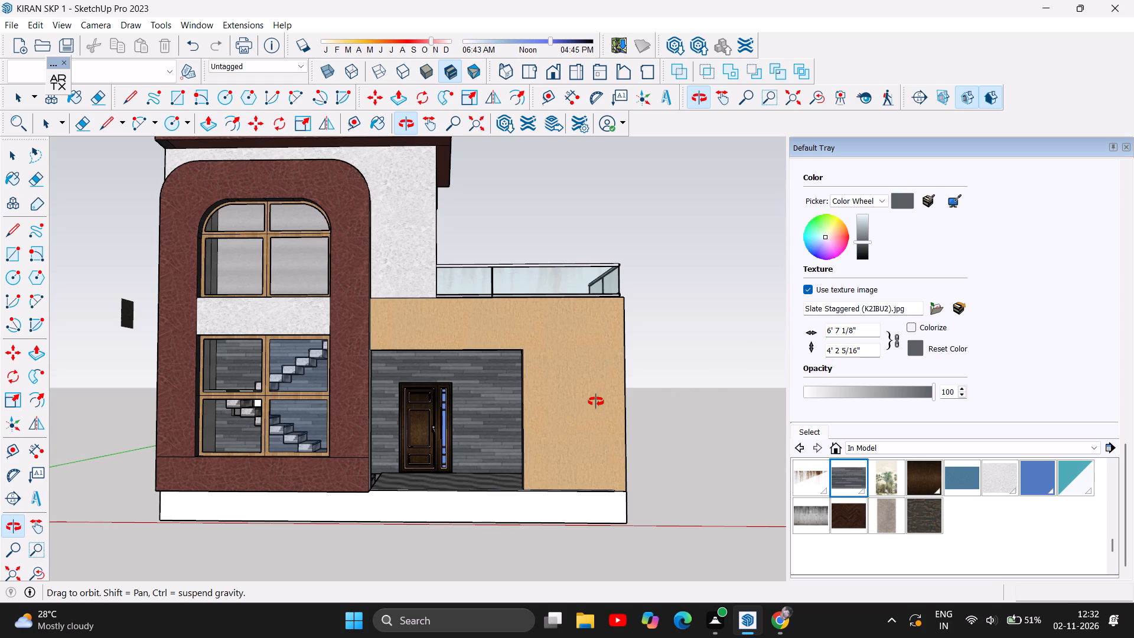
pyautogui.moveTo(423, 491); pyautogui.dragTo(434, 583)
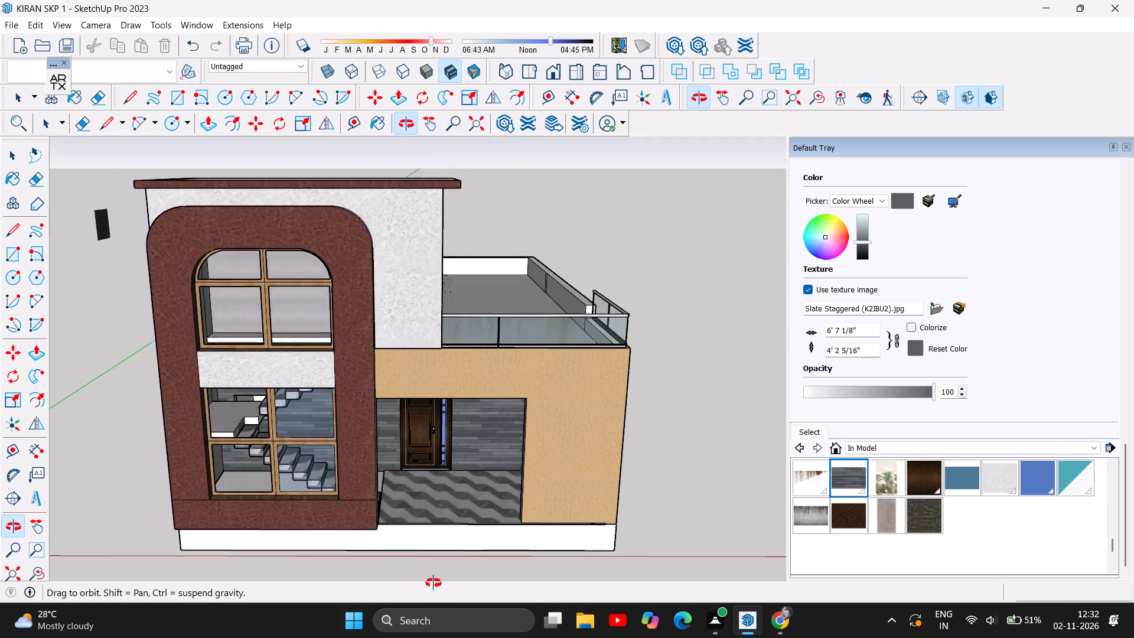
pyautogui.moveTo(434, 583); pyautogui.dragTo(384, 465)
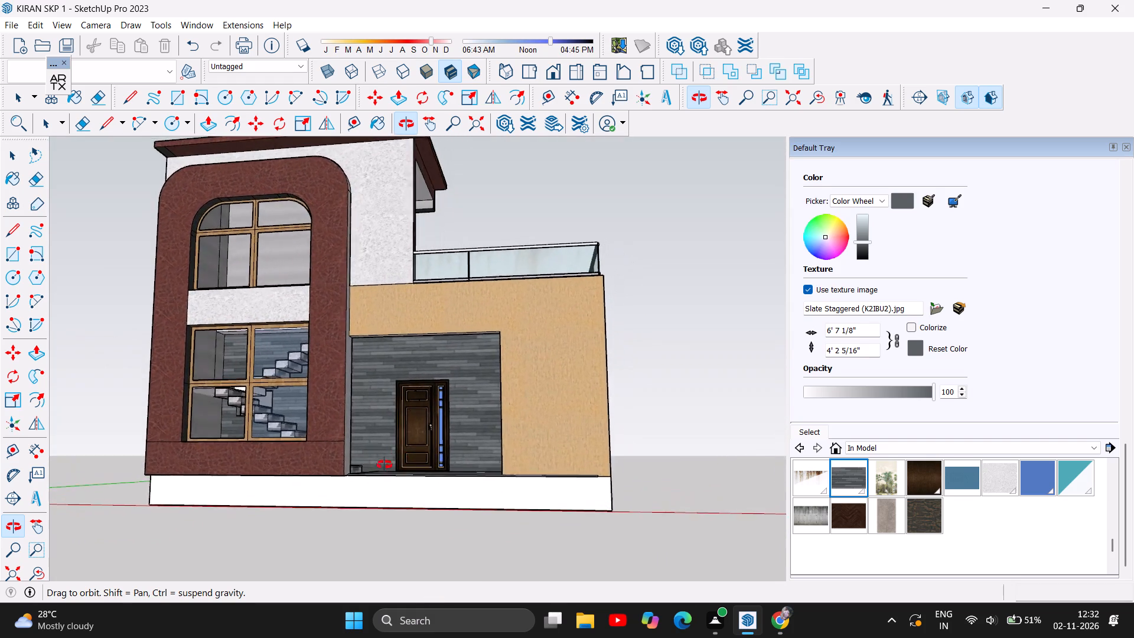
pyautogui.moveTo(384, 465); pyautogui.dragTo(422, 484)
pyautogui.click(422, 484)
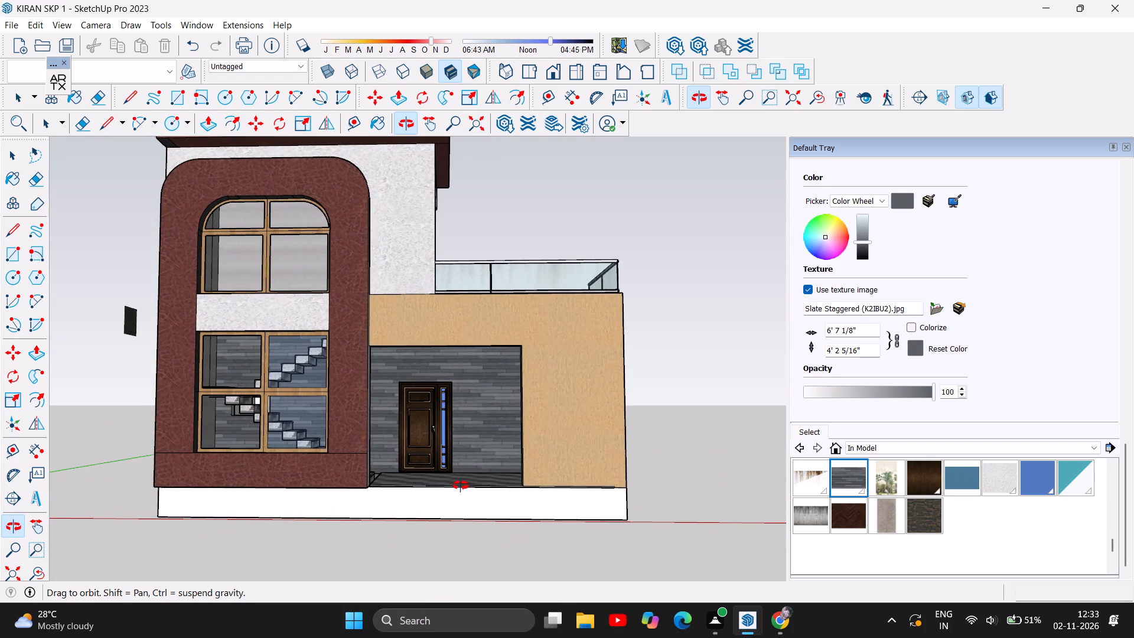
# Draw an 11' vertical line from the slate entrance wall's top edge to the floor, between the door and the staircase side.
pyautogui.scroll(3, 461, 486)
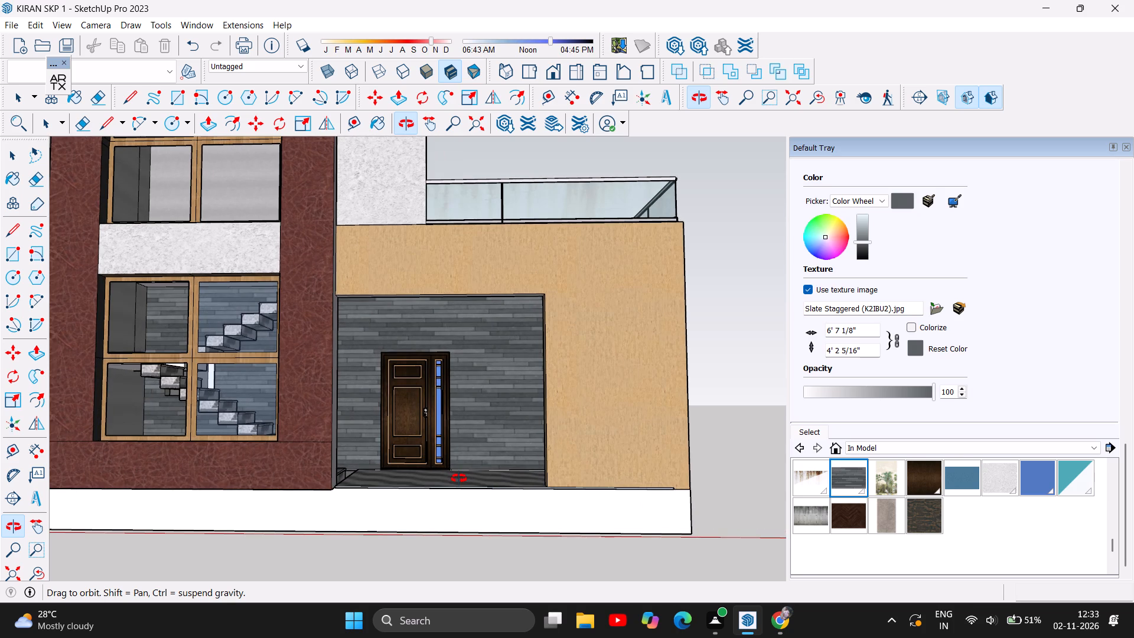
pyautogui.scroll(2, 457, 461)
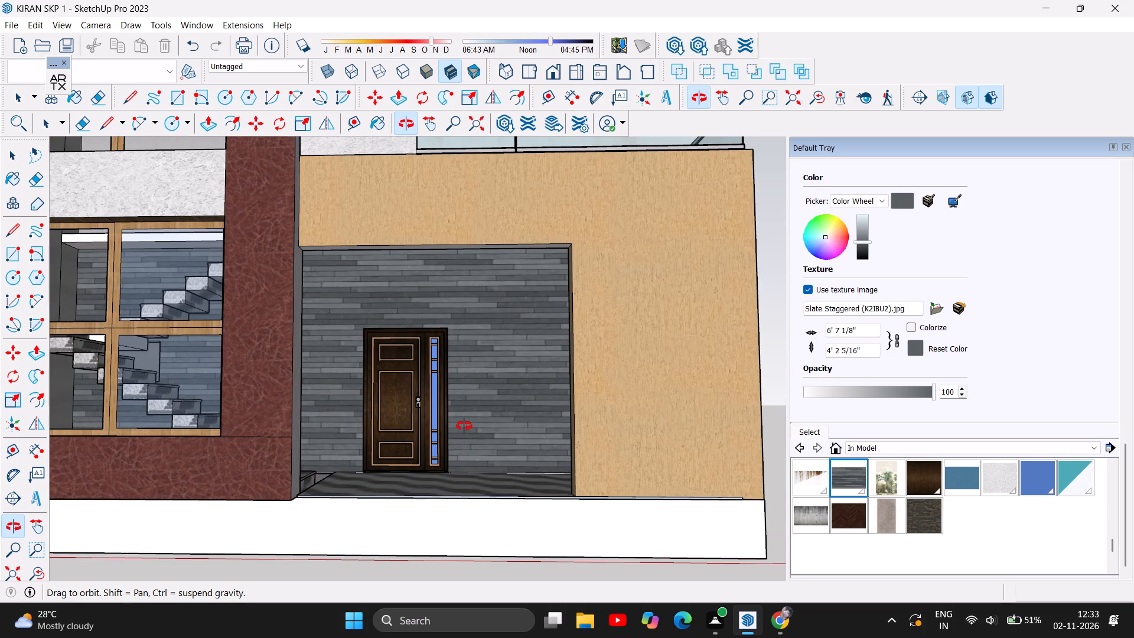
pyautogui.scroll(1, 464, 425)
pyautogui.moveTo(462, 424); pyautogui.dragTo(542, 427)
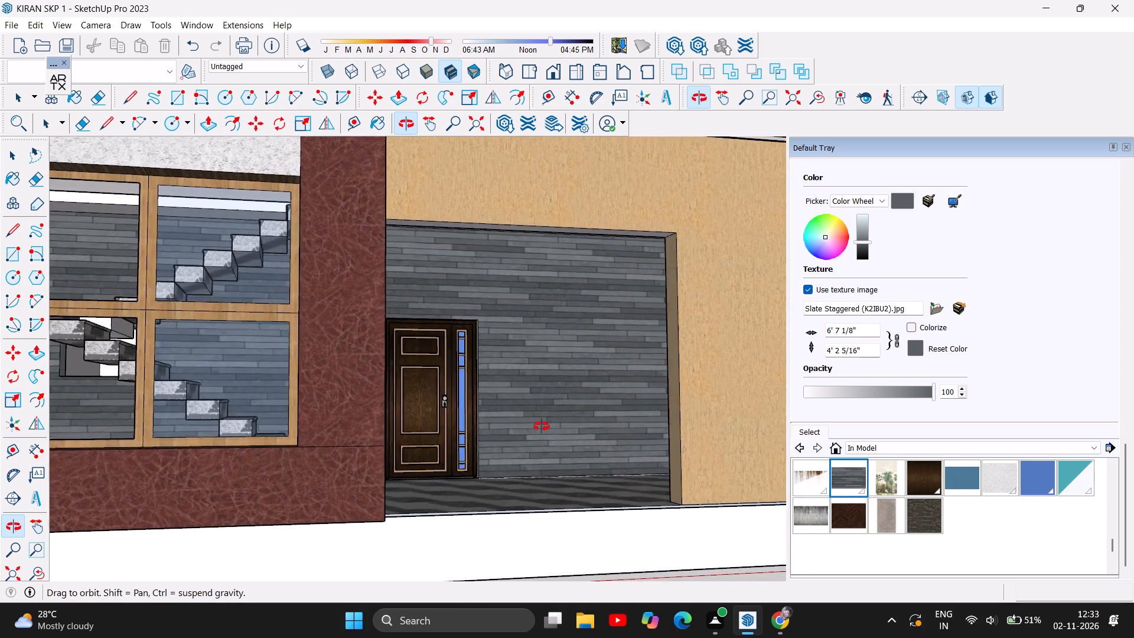
pyautogui.moveTo(542, 427); pyautogui.dragTo(399, 448)
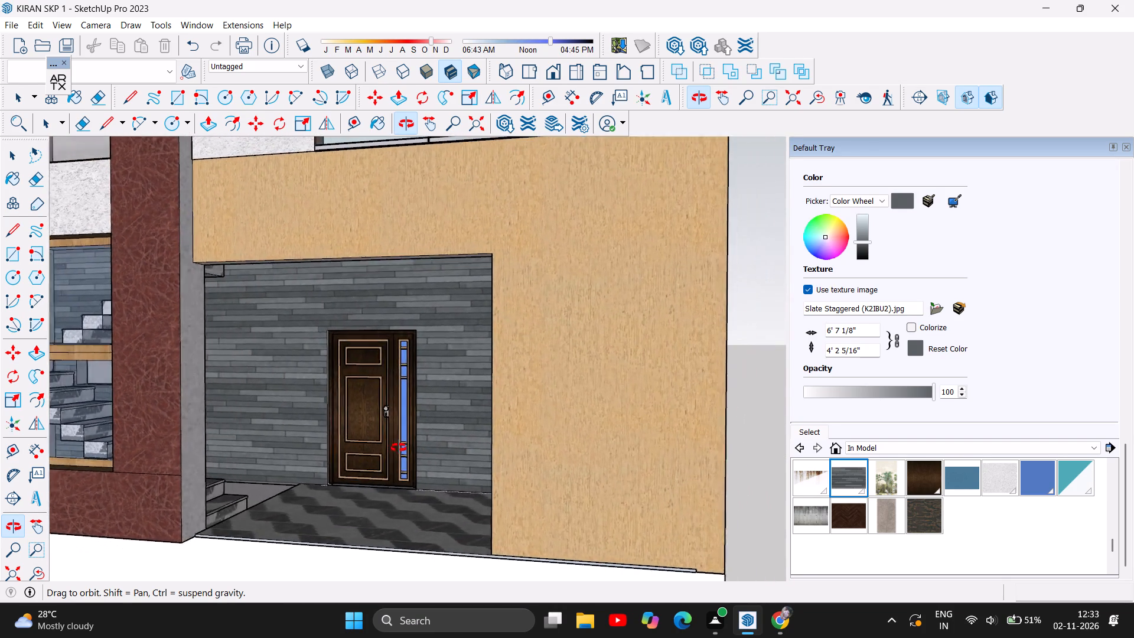
pyautogui.moveTo(399, 448); pyautogui.dragTo(432, 429)
pyautogui.scroll(2, 239, 367)
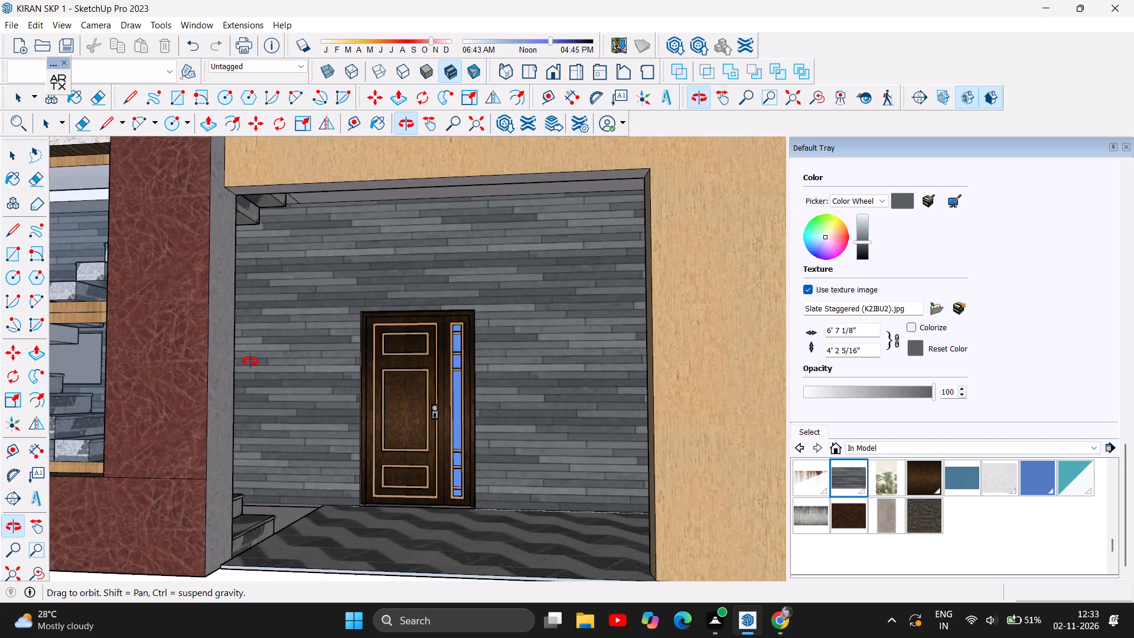
pyautogui.scroll(3, 335, 402)
pyautogui.moveTo(295, 435); pyautogui.dragTo(318, 428)
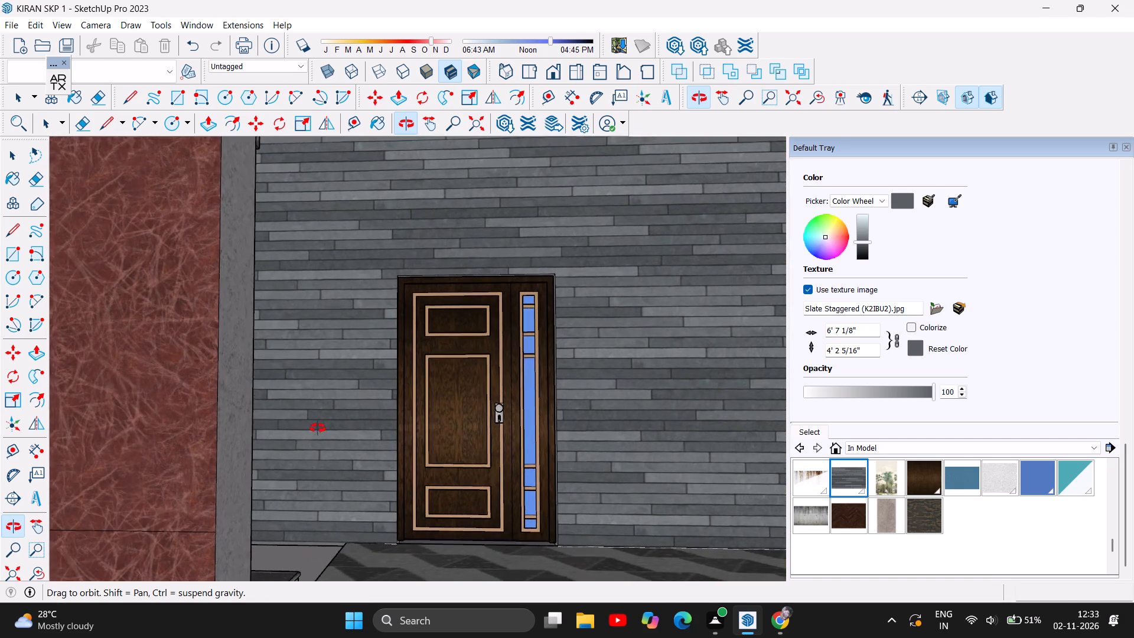
pyautogui.moveTo(318, 428); pyautogui.dragTo(318, 427)
pyautogui.scroll(-3, 322, 421)
pyautogui.scroll(1, 328, 422)
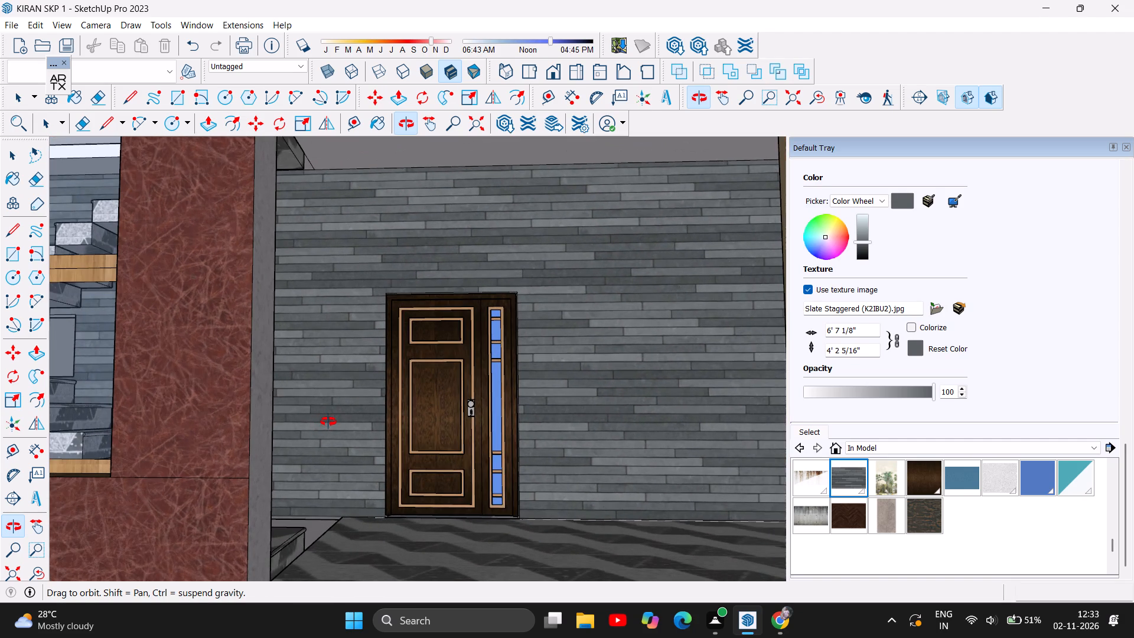
pyautogui.moveTo(317, 414); pyautogui.dragTo(326, 412)
pyautogui.moveTo(338, 416); pyautogui.dragTo(333, 421)
pyautogui.click(130, 103)
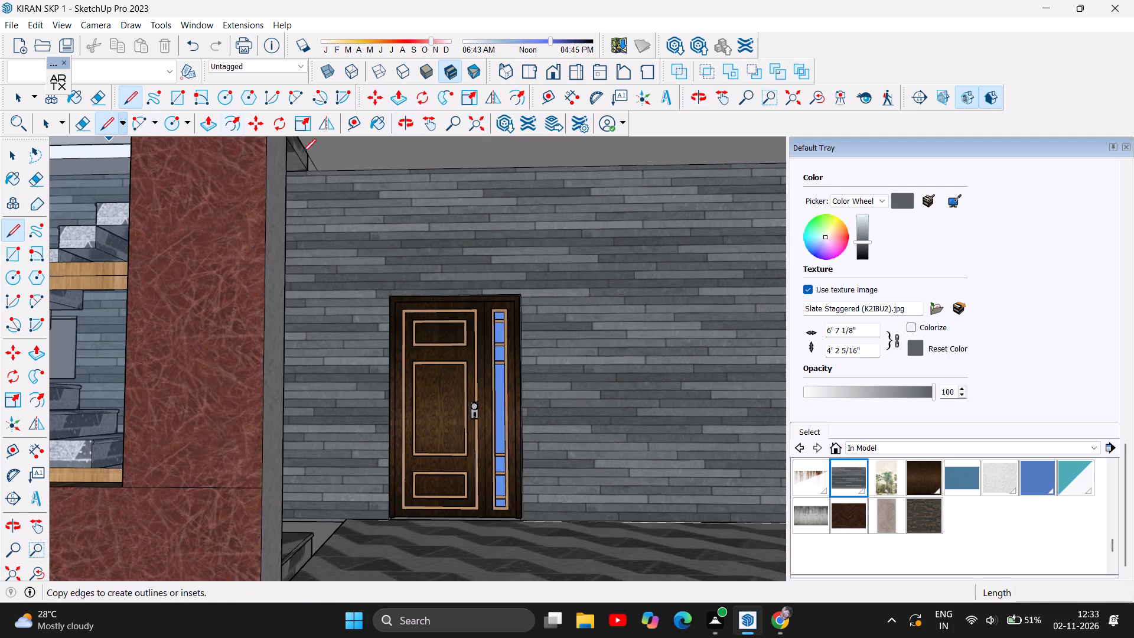
pyautogui.click(321, 173)
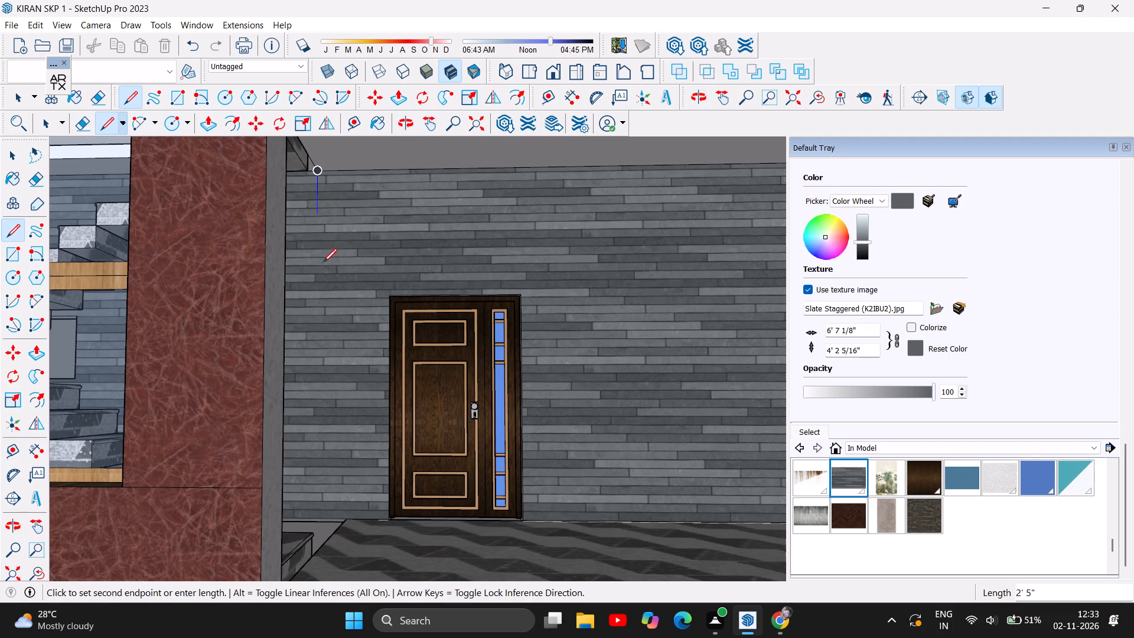
pyautogui.click(319, 528)
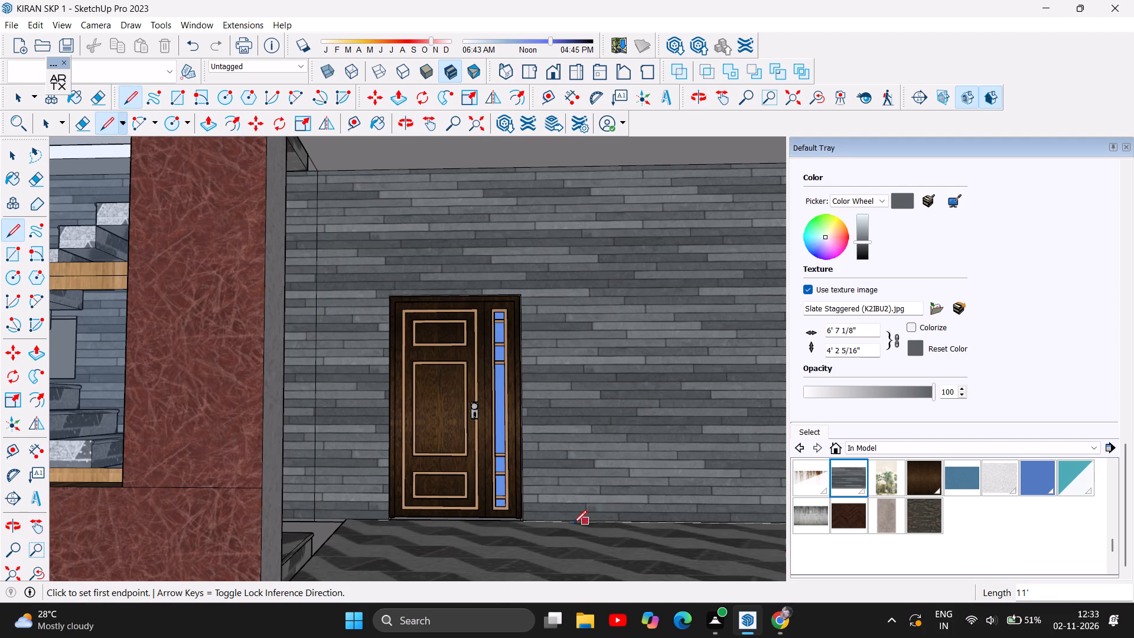
# Examine the terrace, its glass railing and the red-framed stair room from above and from the side.
pyautogui.scroll(-2, 572, 524)
pyautogui.scroll(4, 612, 521)
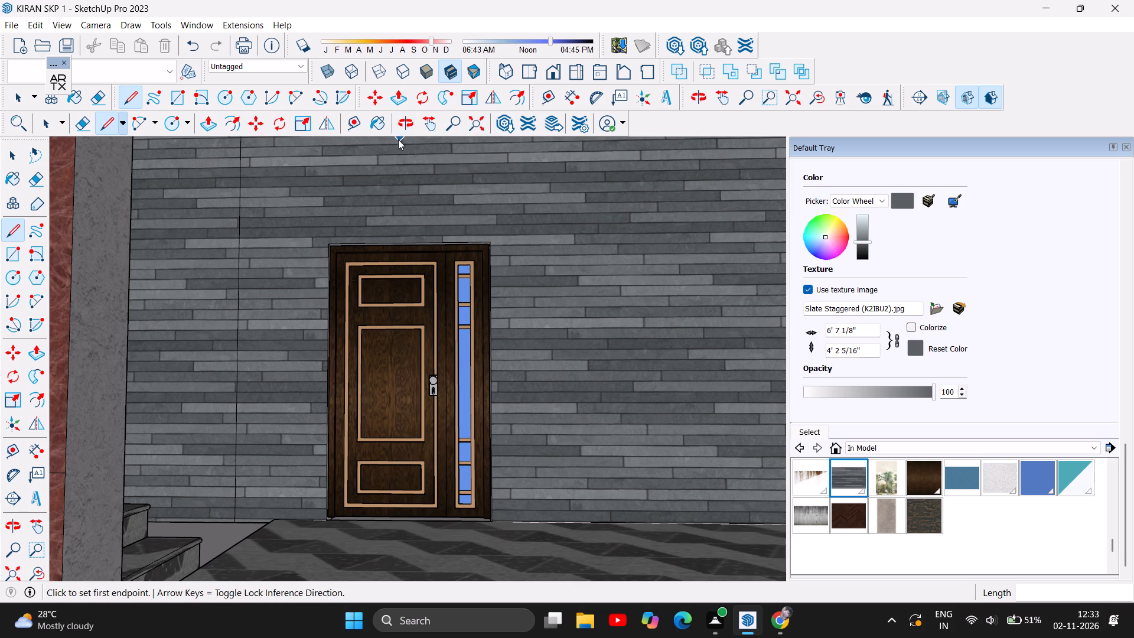
pyautogui.click(409, 121)
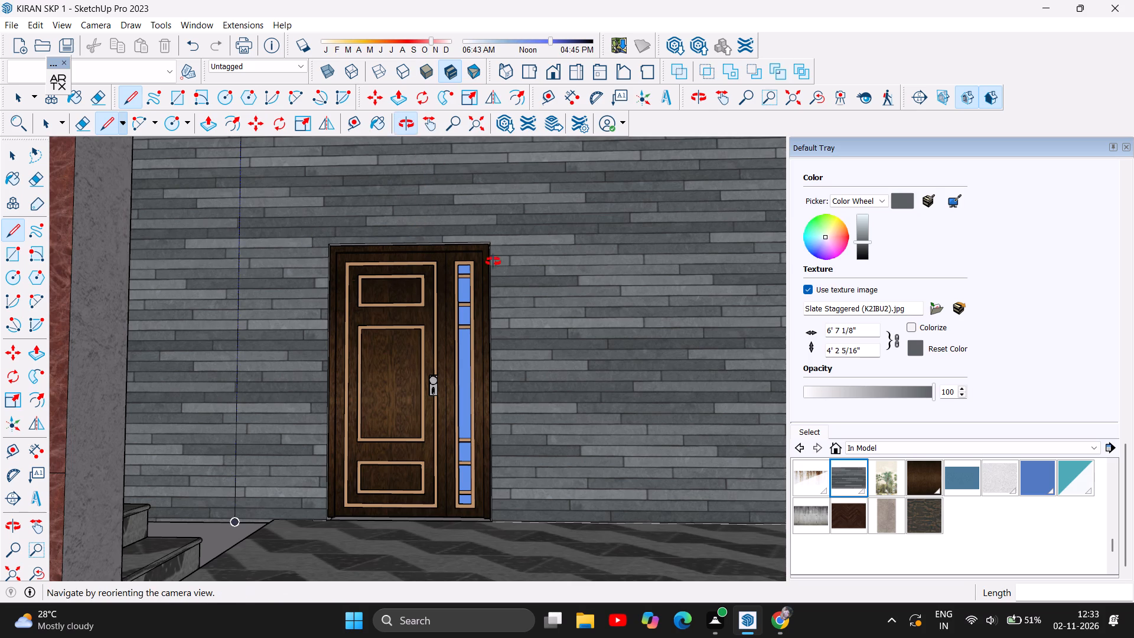
pyautogui.moveTo(514, 264); pyautogui.dragTo(317, 421)
pyautogui.scroll(-2, 423, 368)
pyautogui.scroll(-1, 627, 434)
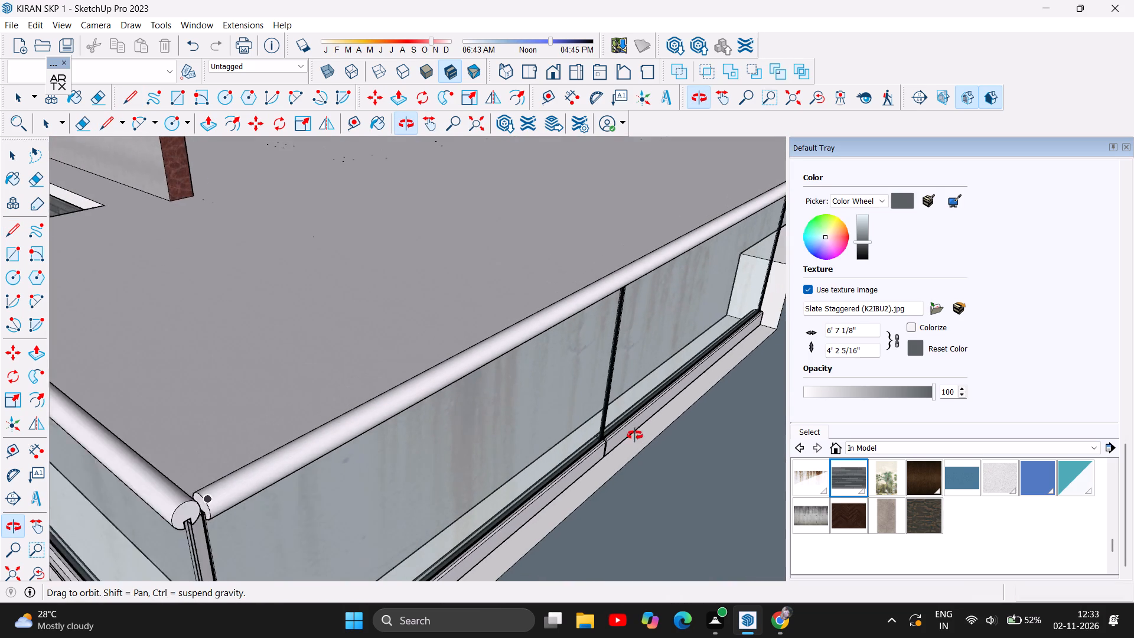
pyautogui.scroll(-1, 635, 435)
pyautogui.moveTo(228, 273); pyautogui.dragTo(122, 310)
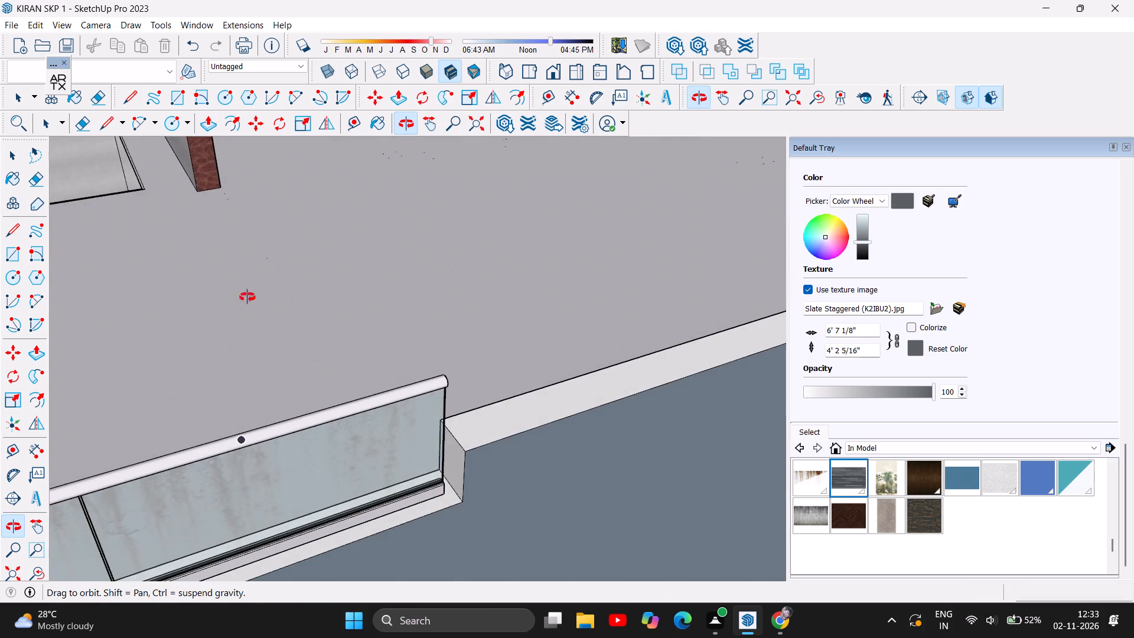
pyautogui.scroll(-3, 373, 307)
pyautogui.scroll(1, 436, 334)
pyautogui.scroll(-2, 437, 334)
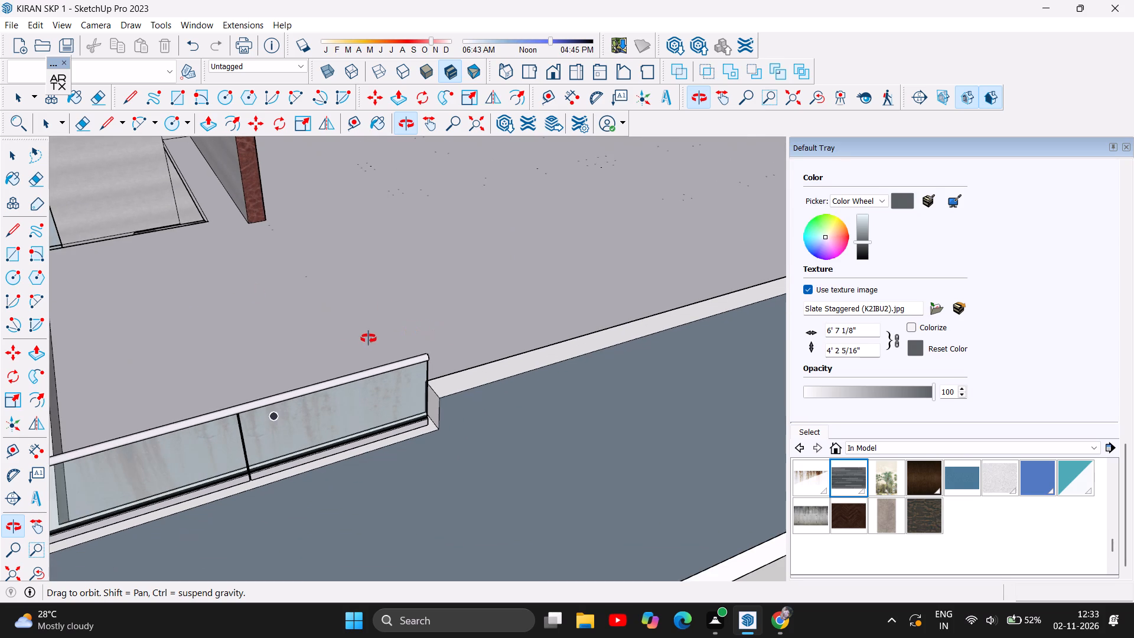
pyautogui.scroll(-1, 380, 344)
pyautogui.scroll(-3, 432, 324)
pyautogui.moveTo(298, 258); pyautogui.dragTo(208, 218)
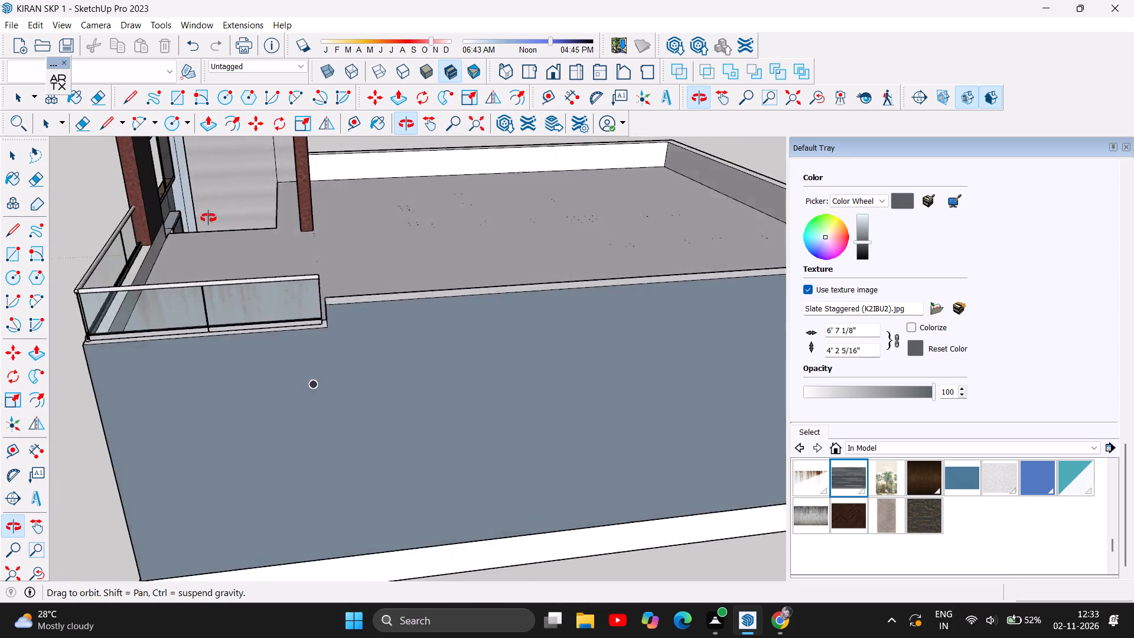
pyautogui.moveTo(208, 218); pyautogui.dragTo(3, 340)
pyautogui.moveTo(334, 231); pyautogui.dragTo(202, 223)
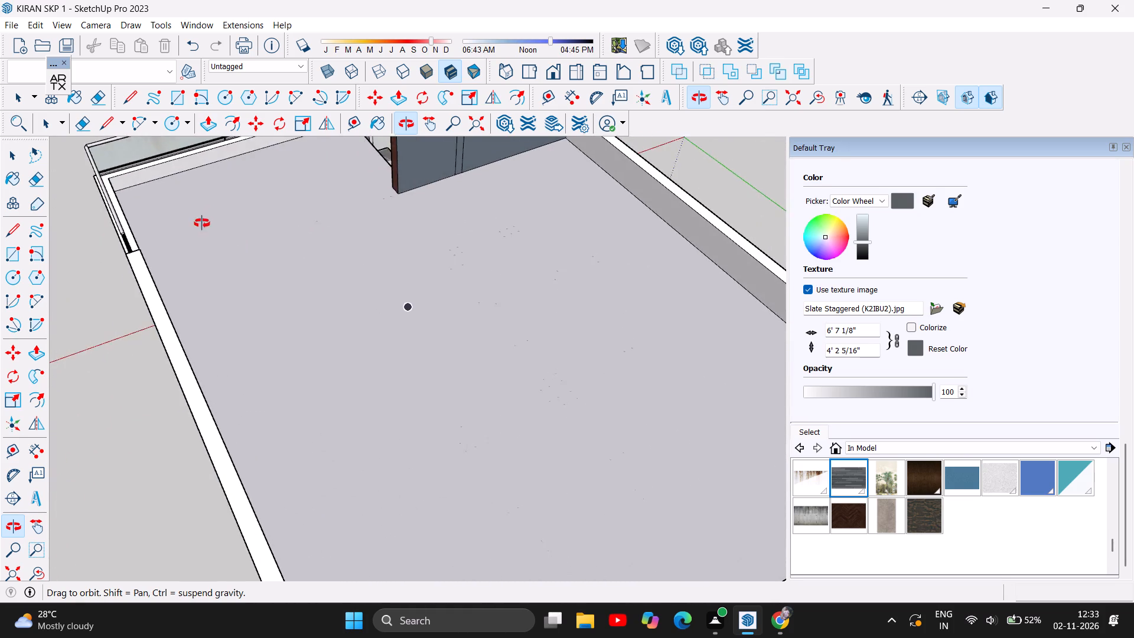
pyautogui.moveTo(202, 223); pyautogui.dragTo(374, 123)
# Push/Pull the red pillar face of the terrace stair room outward 4' 3 1/2", in line with the front beam.
pyautogui.scroll(-4, 356, 340)
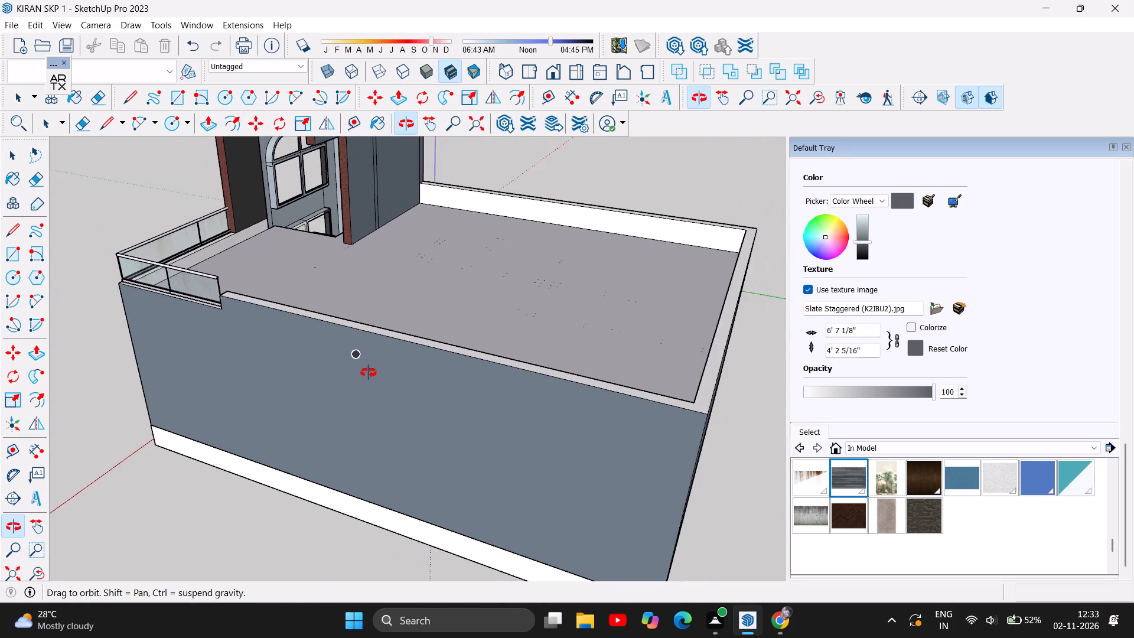
pyautogui.scroll(-3, 369, 373)
pyautogui.scroll(4, 358, 229)
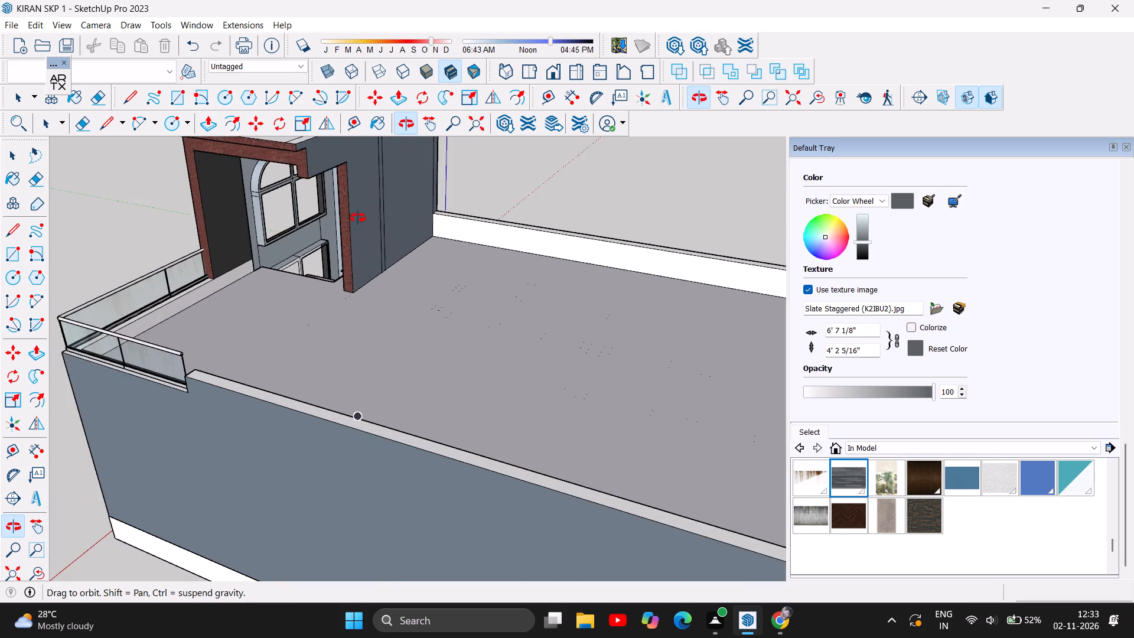
pyautogui.scroll(3, 362, 185)
pyautogui.moveTo(397, 235); pyautogui.dragTo(383, 227)
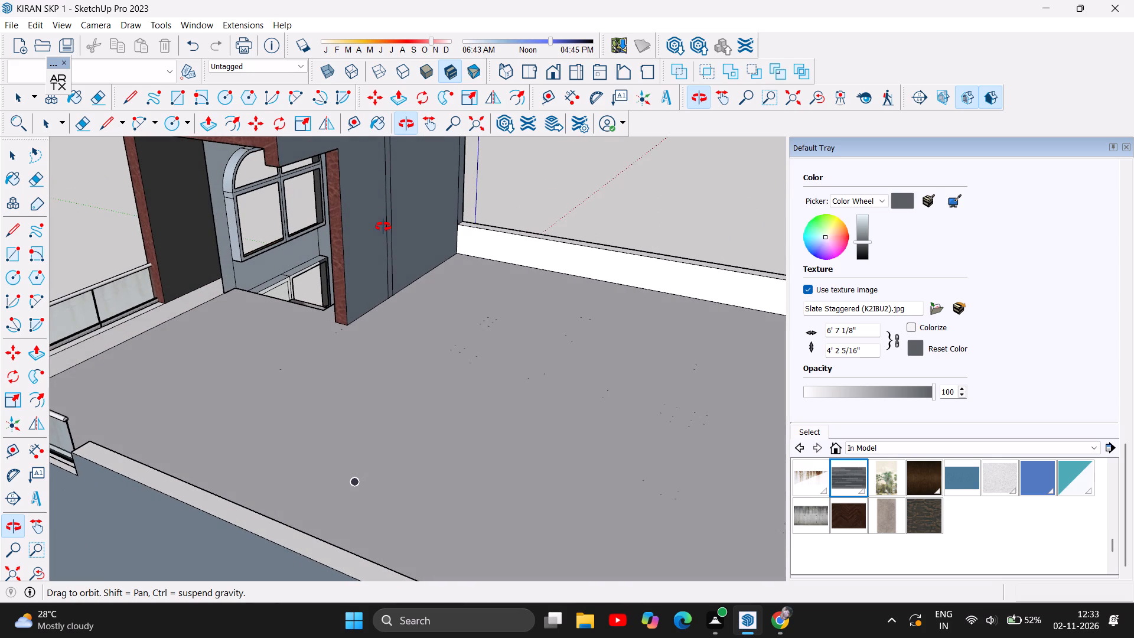
pyautogui.click(210, 121)
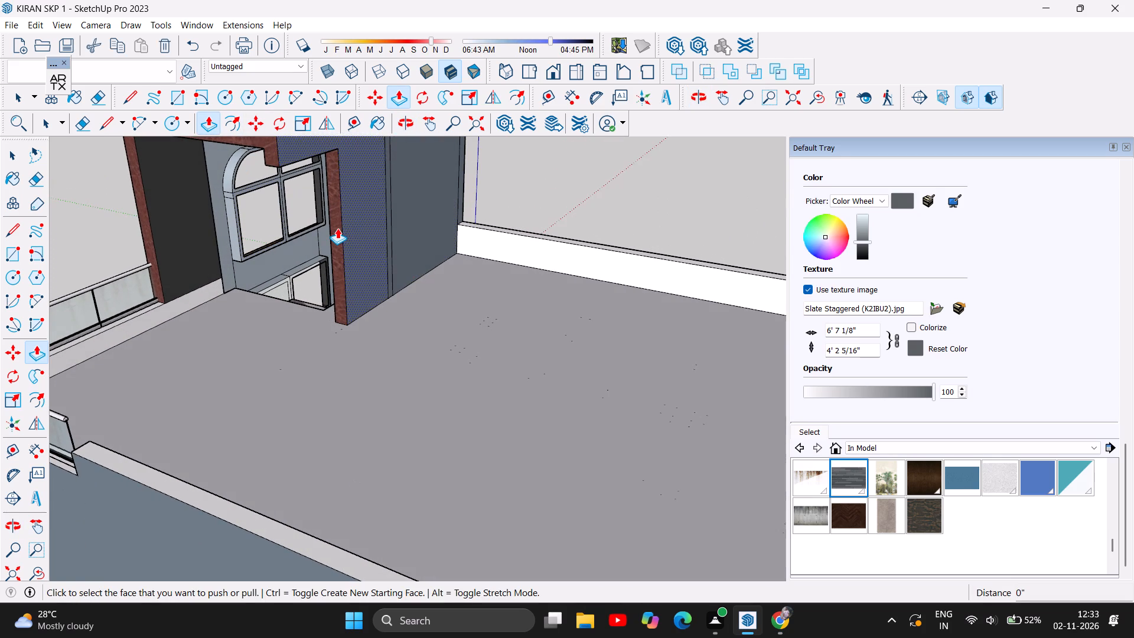
pyautogui.click(337, 228)
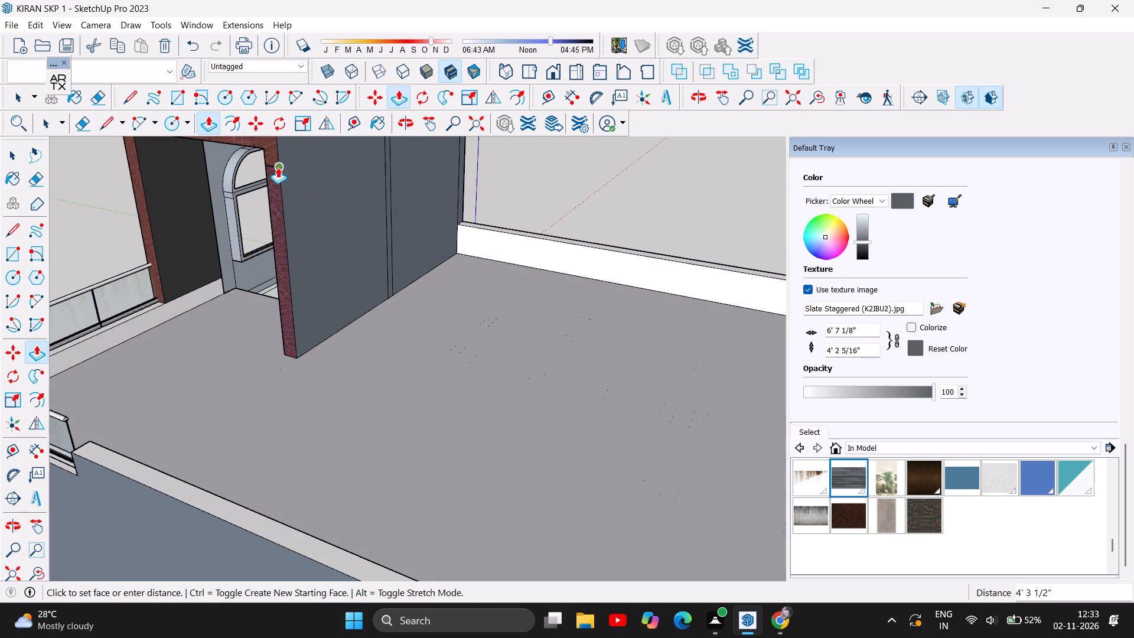
pyautogui.click(278, 165)
pyautogui.scroll(-3, 525, 335)
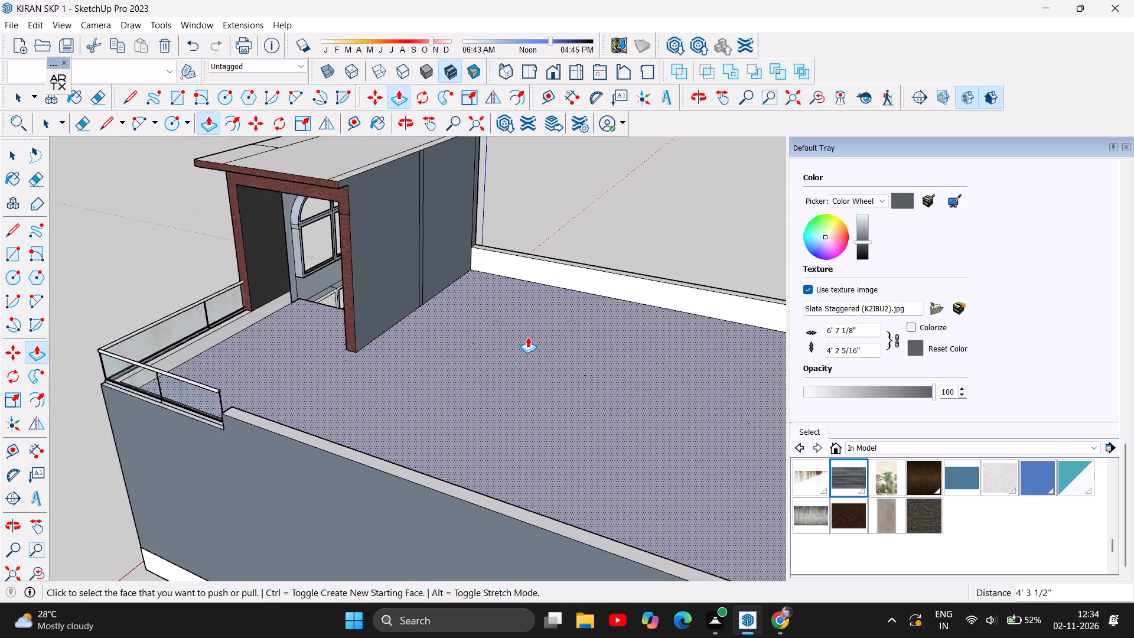
pyautogui.scroll(-1, 527, 337)
pyautogui.scroll(1, 272, 341)
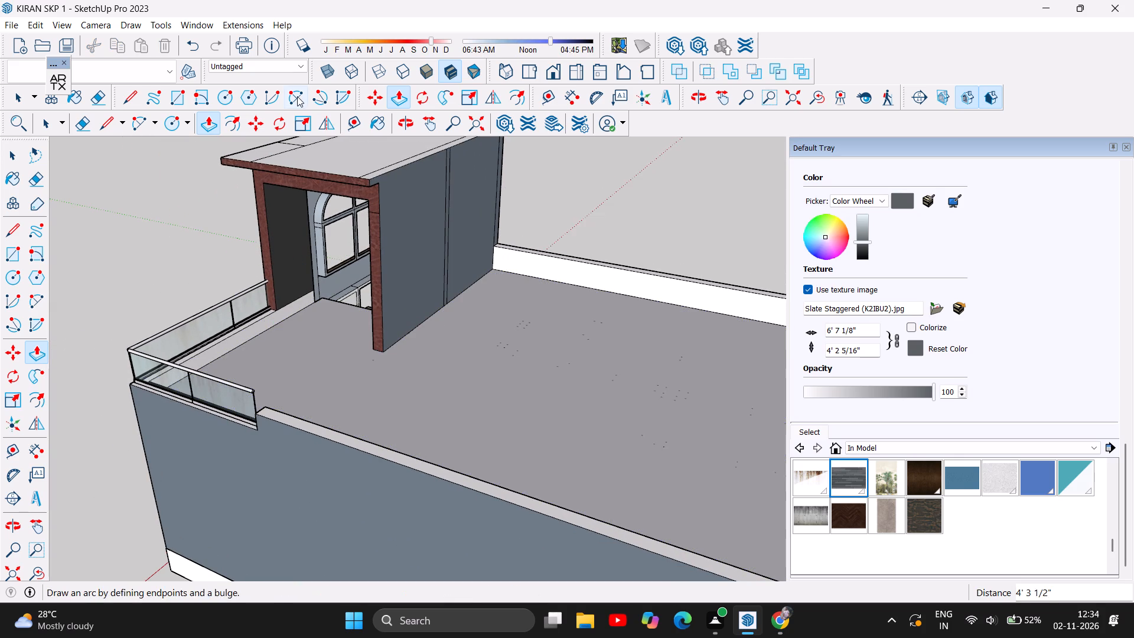
# Paint the stair tower's tall outer side wall and the adjoining lower side wall with the in-model blue Suede material.
pyautogui.click(409, 125)
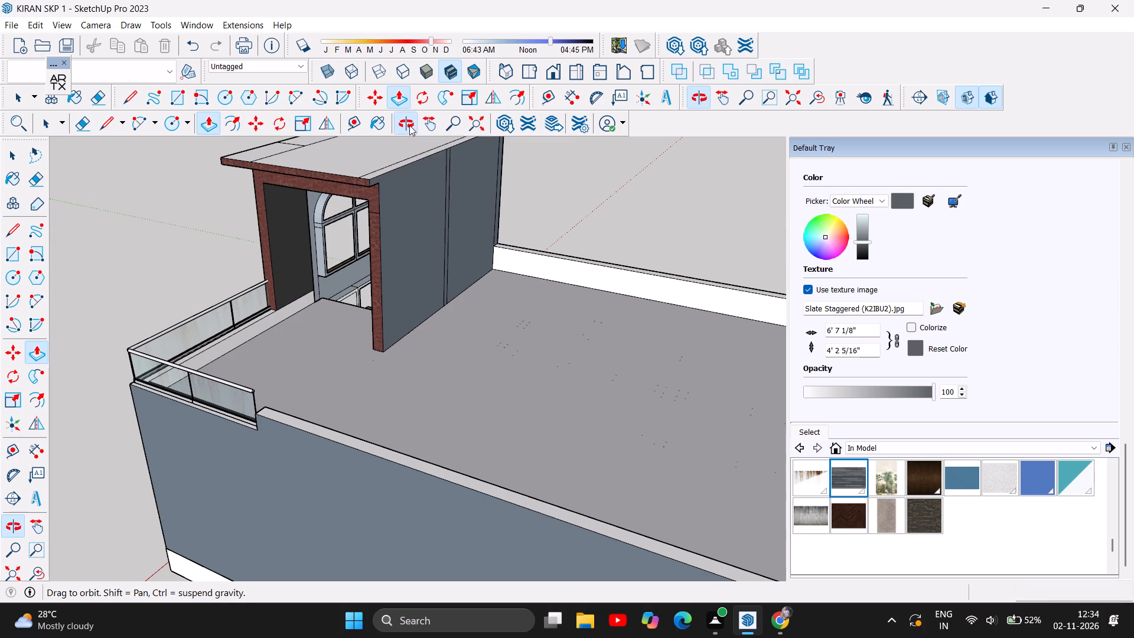
pyautogui.moveTo(196, 299); pyautogui.dragTo(500, 211)
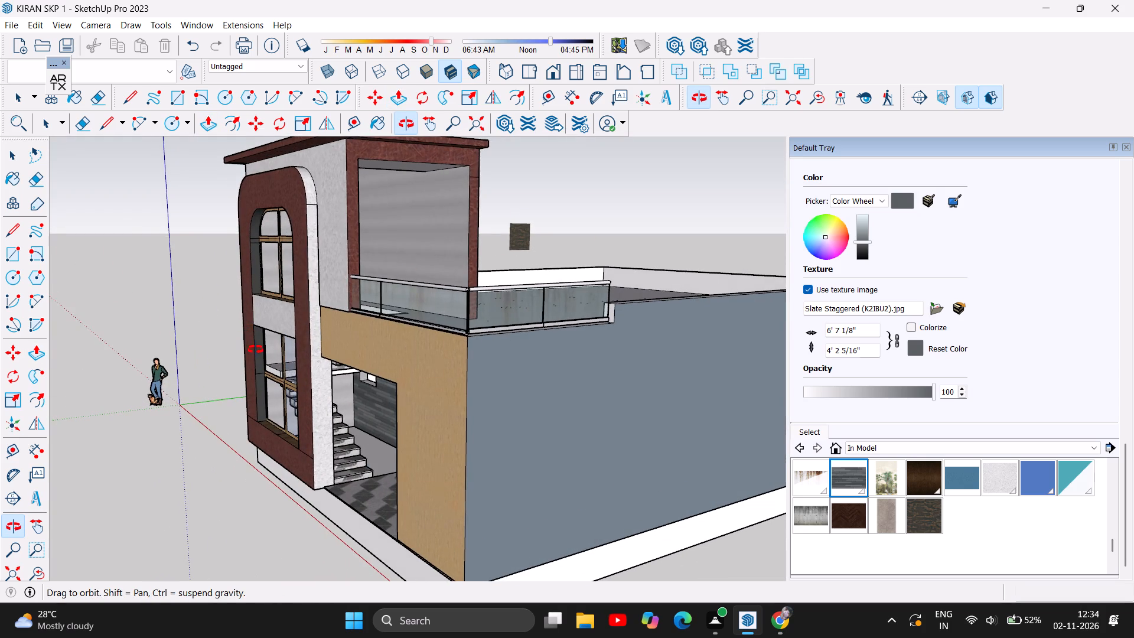
pyautogui.scroll(-4, 256, 350)
pyautogui.moveTo(408, 260); pyautogui.dragTo(132, 265)
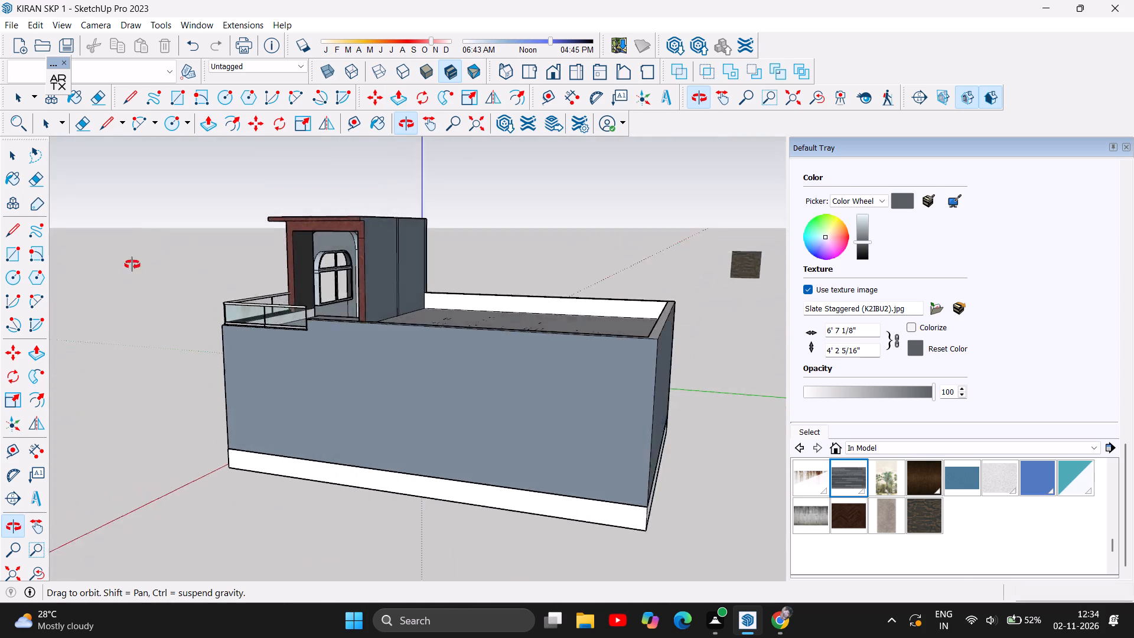
pyautogui.moveTo(132, 265); pyautogui.dragTo(0, 375)
pyautogui.moveTo(596, 319); pyautogui.dragTo(244, 298)
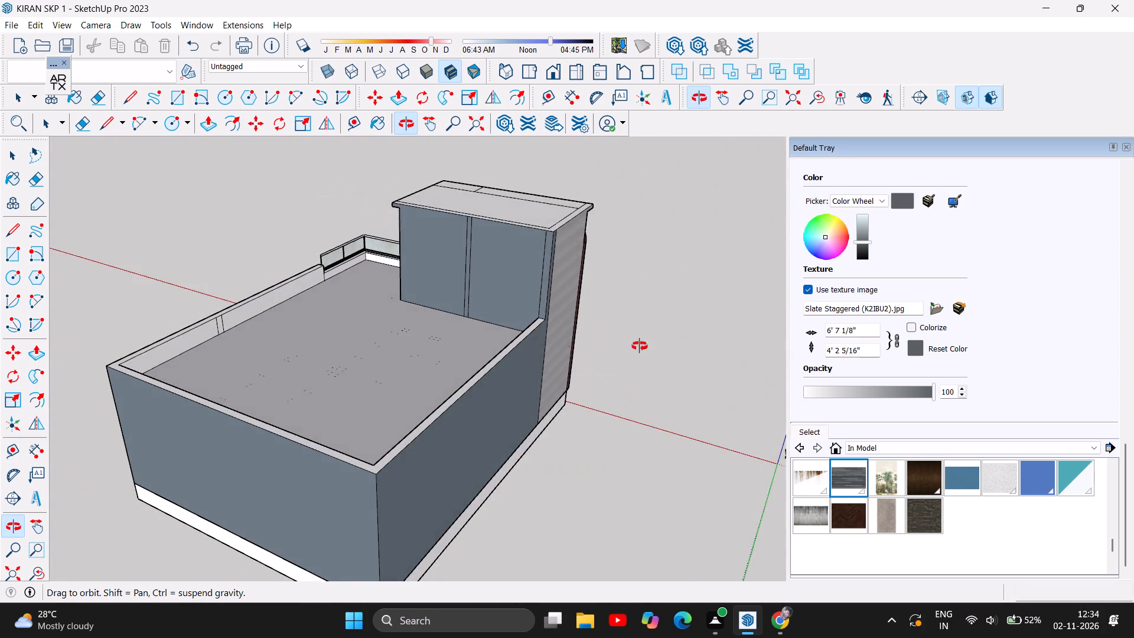
pyautogui.moveTo(639, 346); pyautogui.dragTo(316, 259)
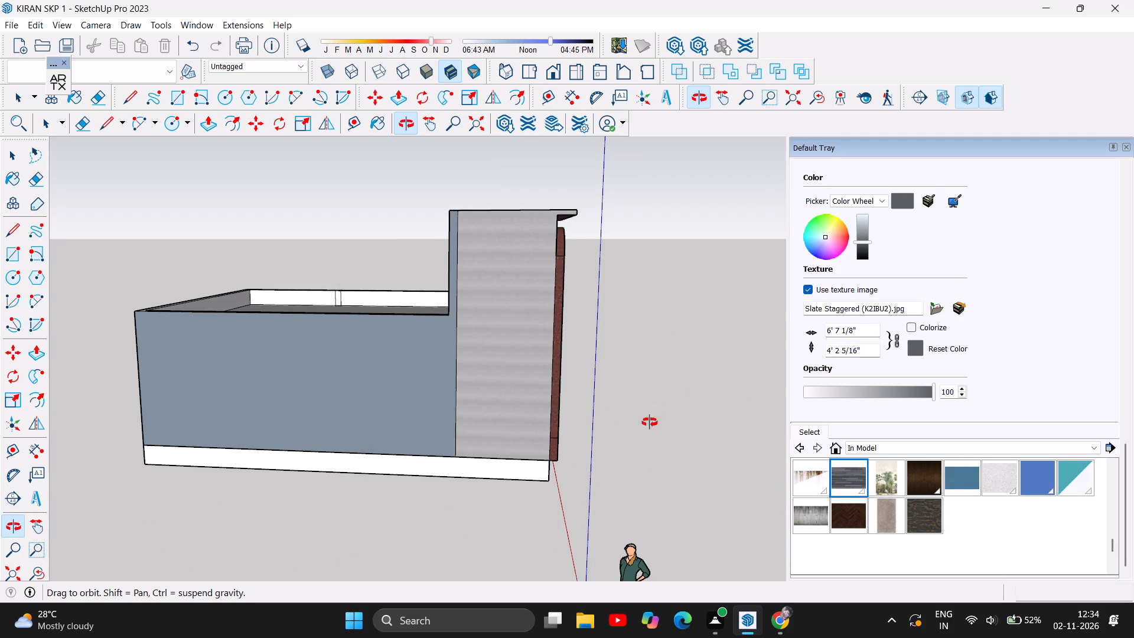
pyautogui.scroll(1, 637, 431)
pyautogui.click(957, 482)
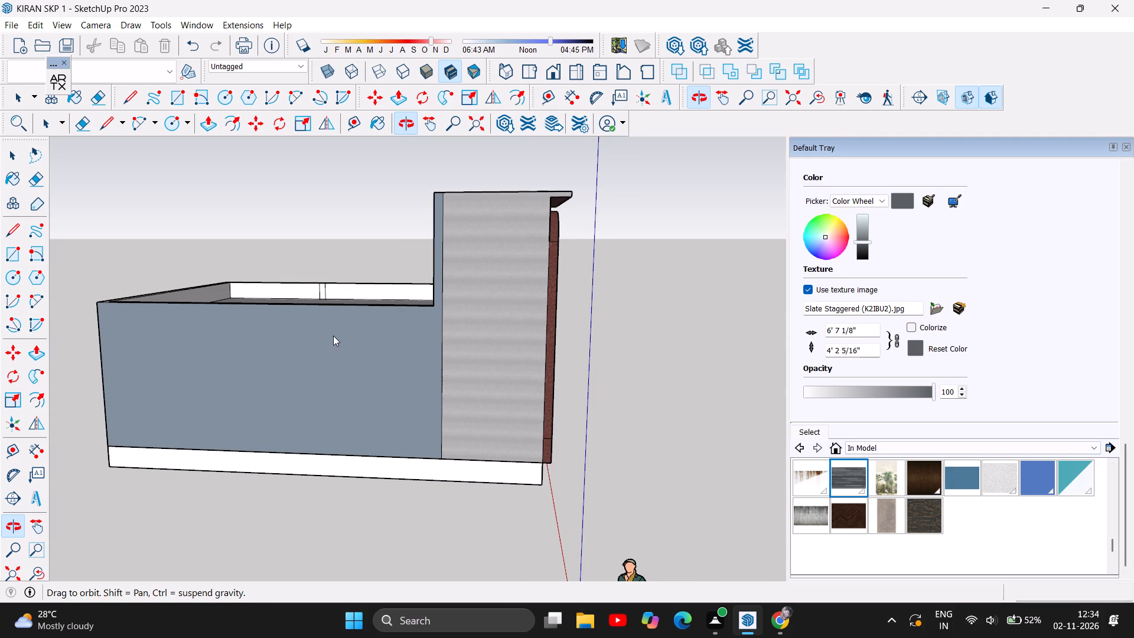
pyautogui.click(510, 350)
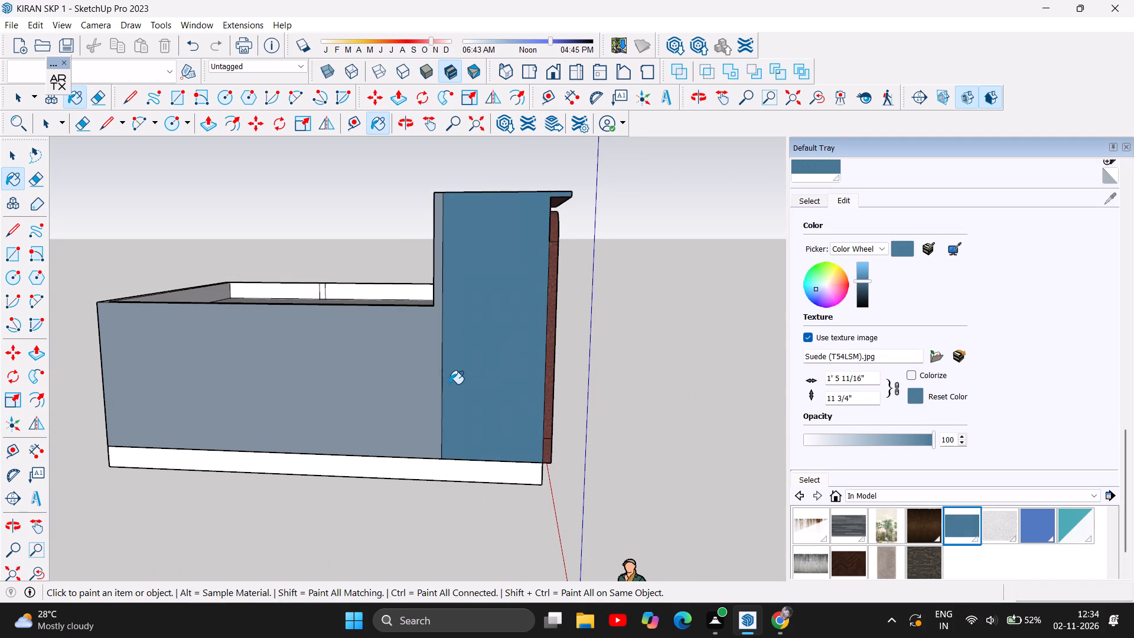
pyautogui.click(425, 387)
# Paint the long side wall on the opposite side, below the glass-railed terrace, with the blue Suede material.
pyautogui.click(410, 124)
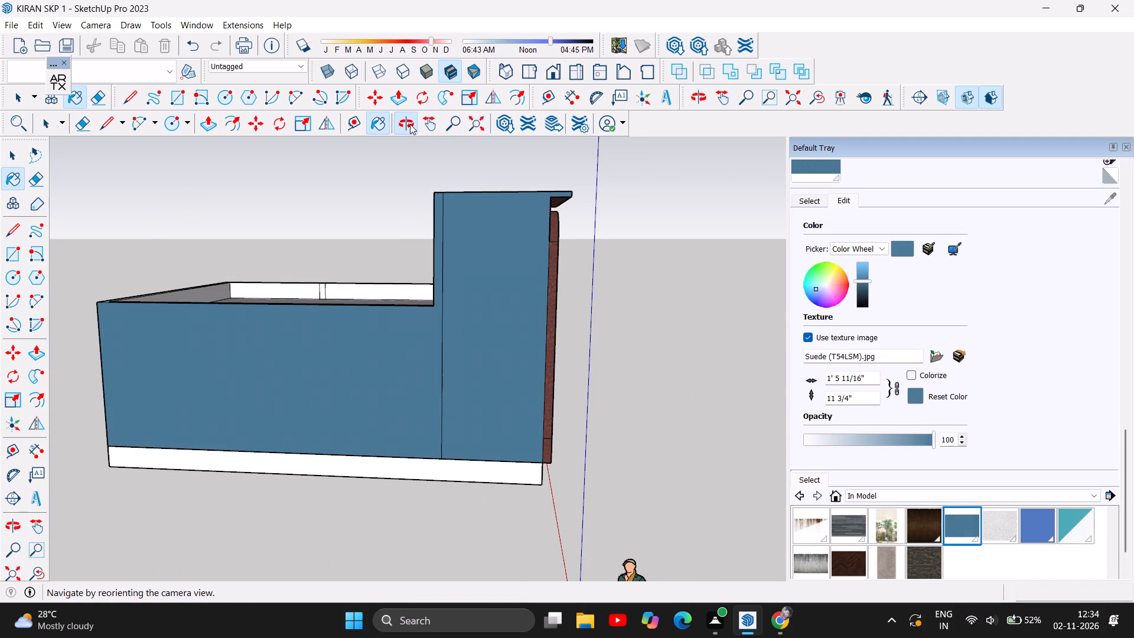
pyautogui.moveTo(676, 359); pyautogui.dragTo(245, 343)
pyautogui.moveTo(773, 392); pyautogui.dragTo(365, 344)
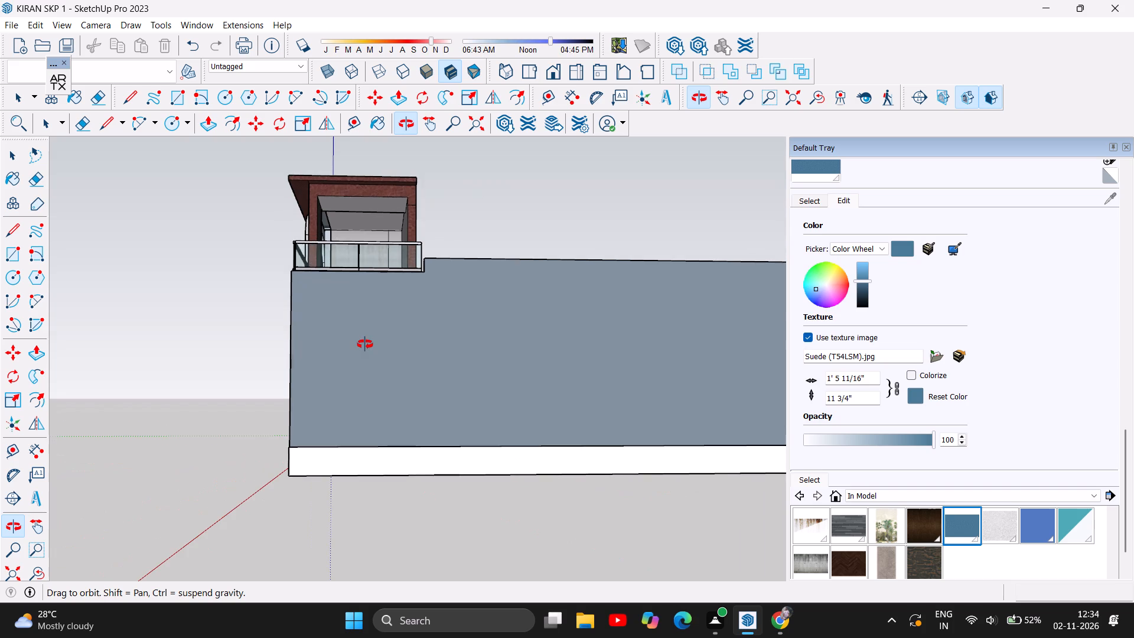
pyautogui.click(964, 527)
pyautogui.click(518, 385)
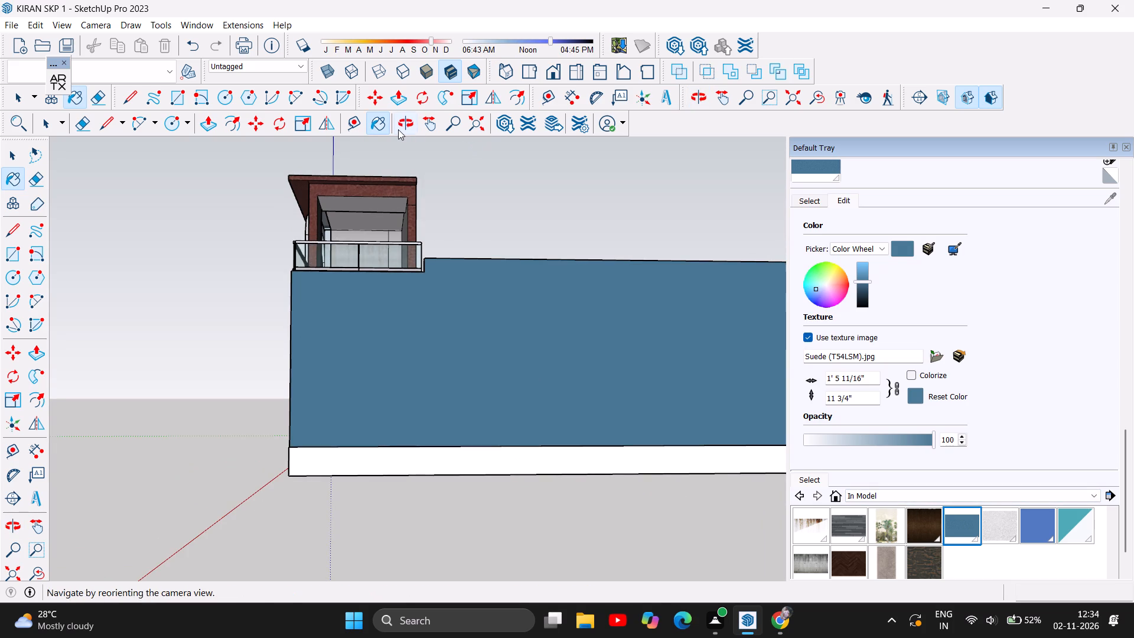
# Offset the outline of the tan front wall around the entrance inward by about 4 3/8".
pyautogui.click(398, 129)
pyautogui.moveTo(216, 239); pyautogui.dragTo(742, 311)
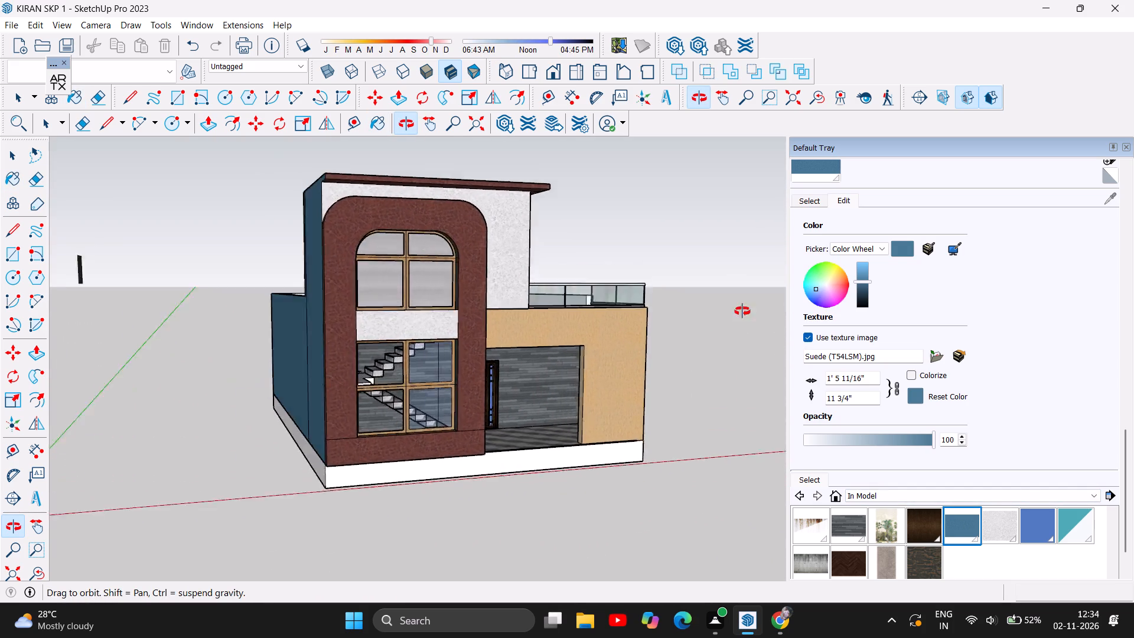
pyautogui.moveTo(742, 311); pyautogui.dragTo(484, 276)
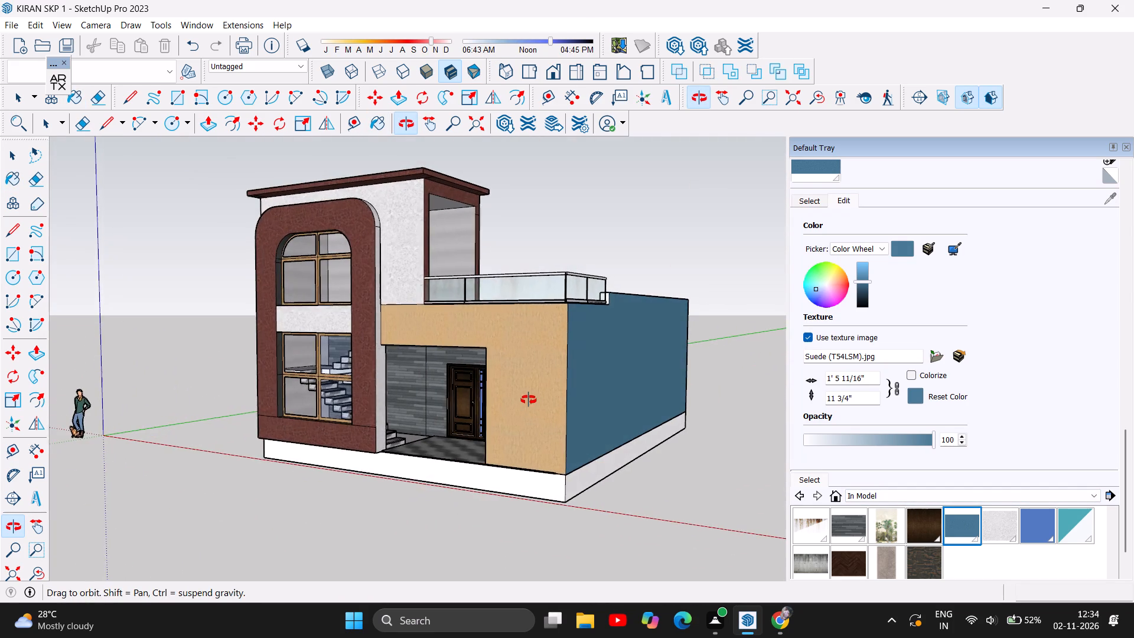
pyautogui.scroll(4, 526, 403)
pyautogui.scroll(2, 495, 336)
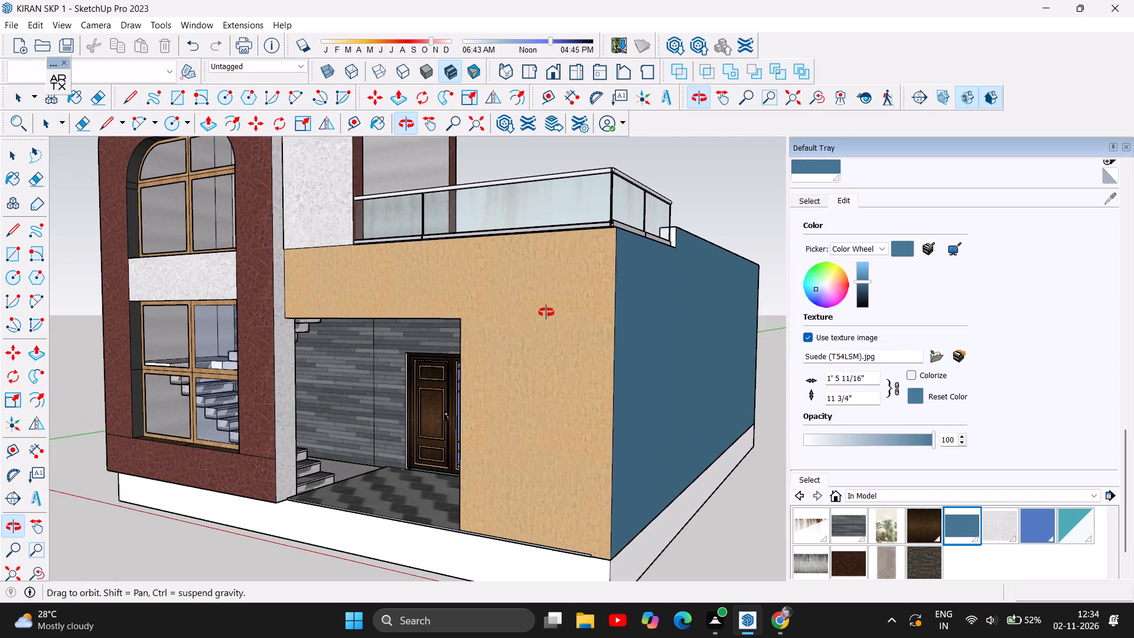
pyautogui.scroll(1, 551, 314)
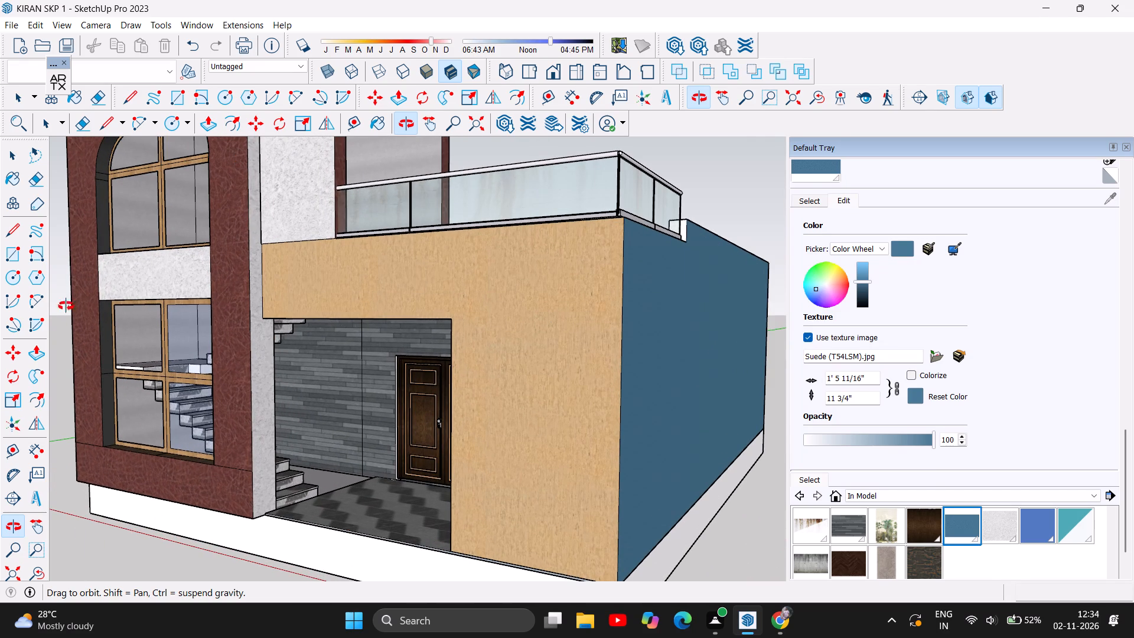
pyautogui.click(42, 399)
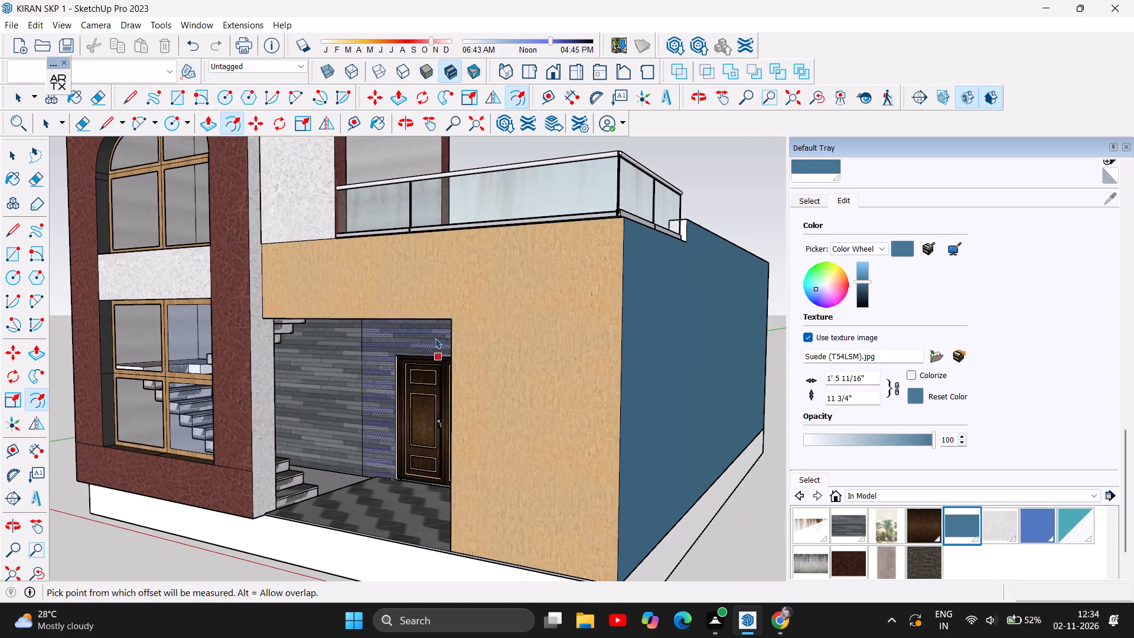
pyautogui.click(430, 316)
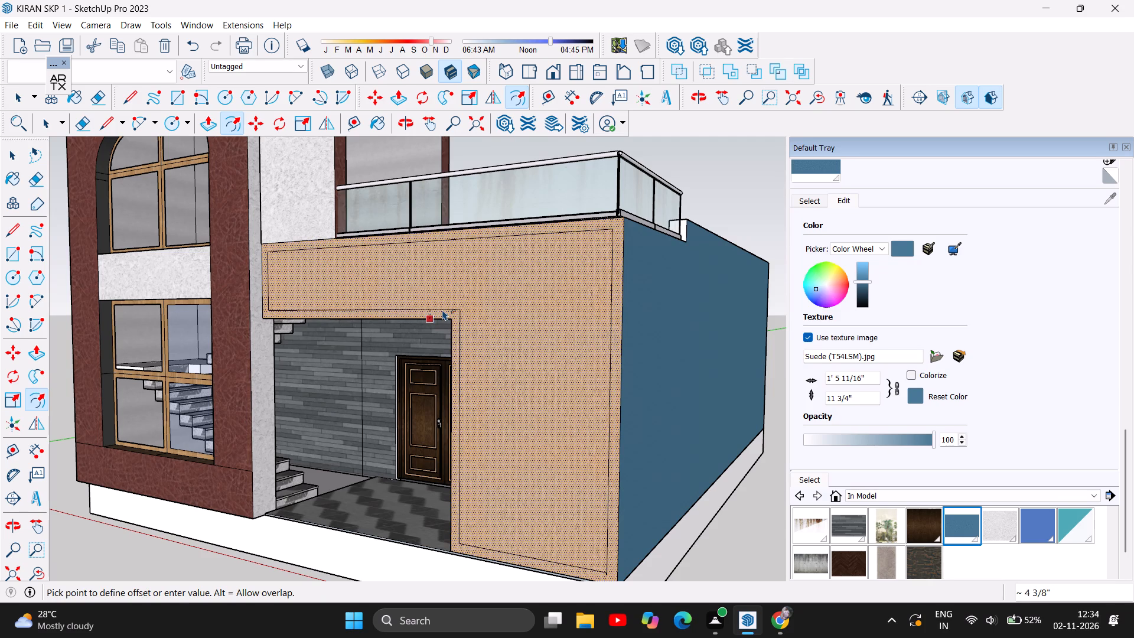
pyautogui.click(442, 310)
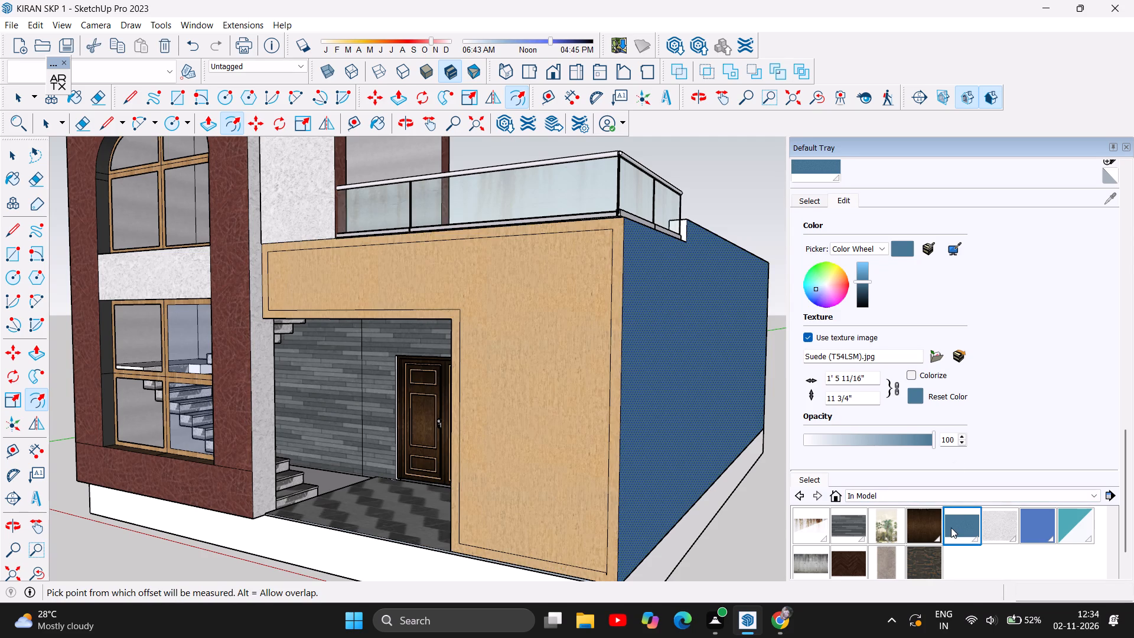
# Paint the narrow offset border around the tan front wall with the blue Suede material and check it from both sides.
pyautogui.click(951, 528)
pyautogui.click(615, 366)
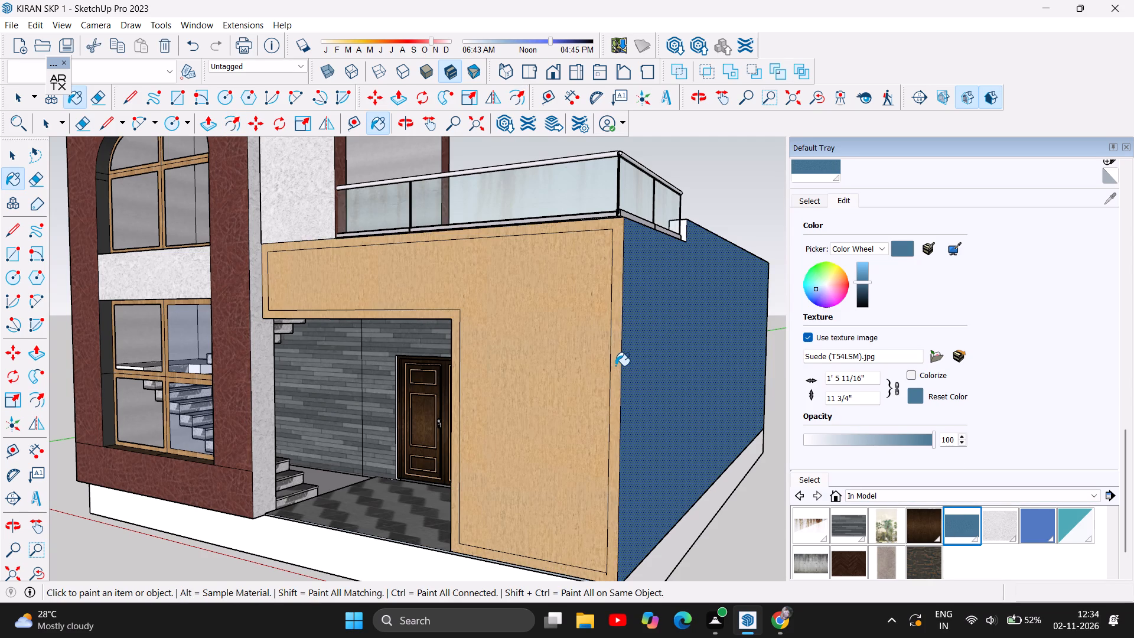
pyautogui.scroll(-2, 845, 424)
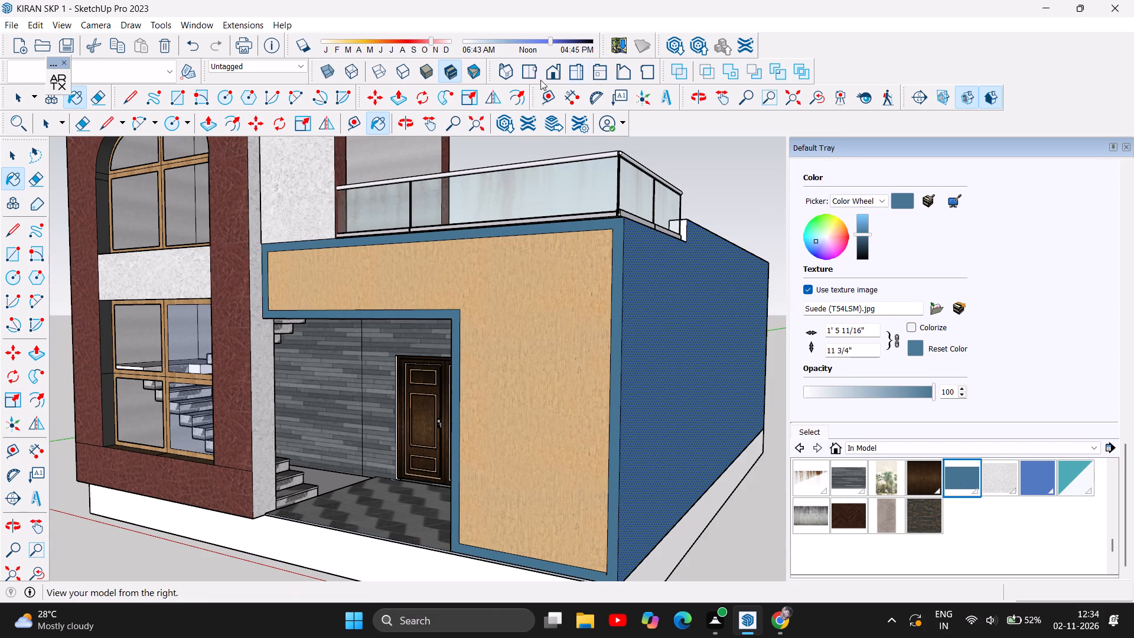
pyautogui.click(412, 120)
pyautogui.moveTo(268, 240); pyautogui.dragTo(503, 249)
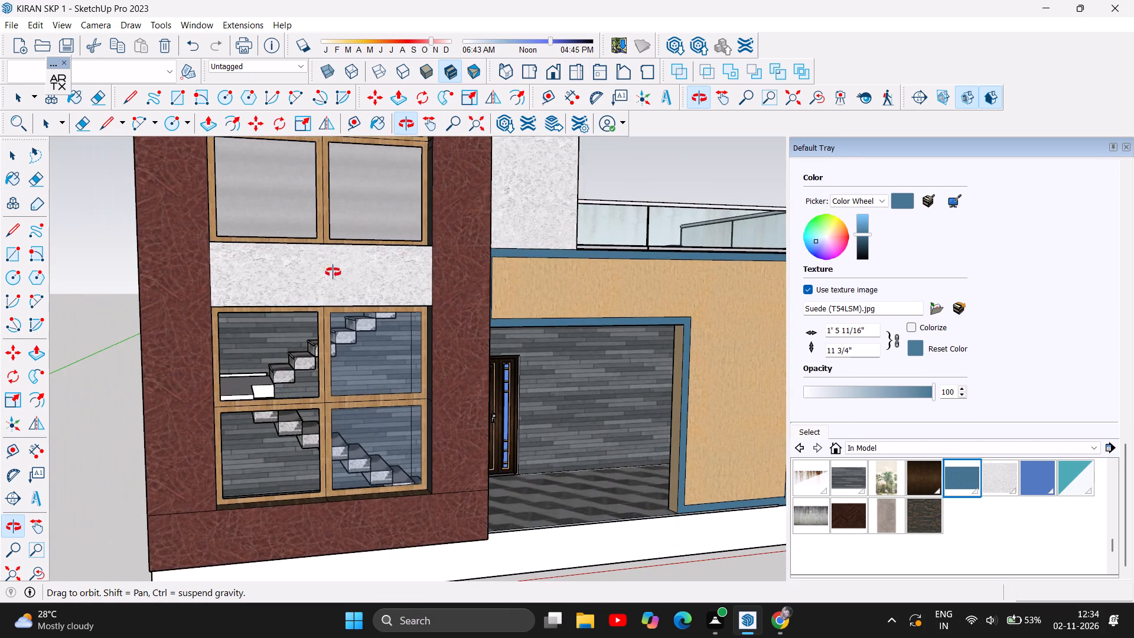
pyautogui.scroll(-4, 315, 272)
pyautogui.moveTo(528, 297); pyautogui.dragTo(183, 307)
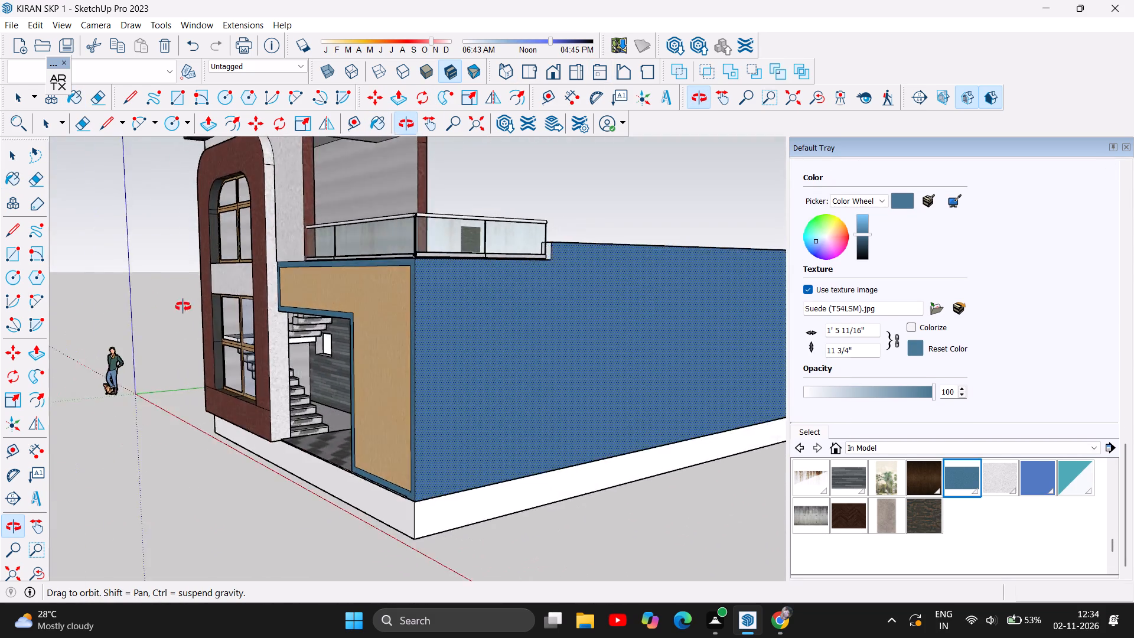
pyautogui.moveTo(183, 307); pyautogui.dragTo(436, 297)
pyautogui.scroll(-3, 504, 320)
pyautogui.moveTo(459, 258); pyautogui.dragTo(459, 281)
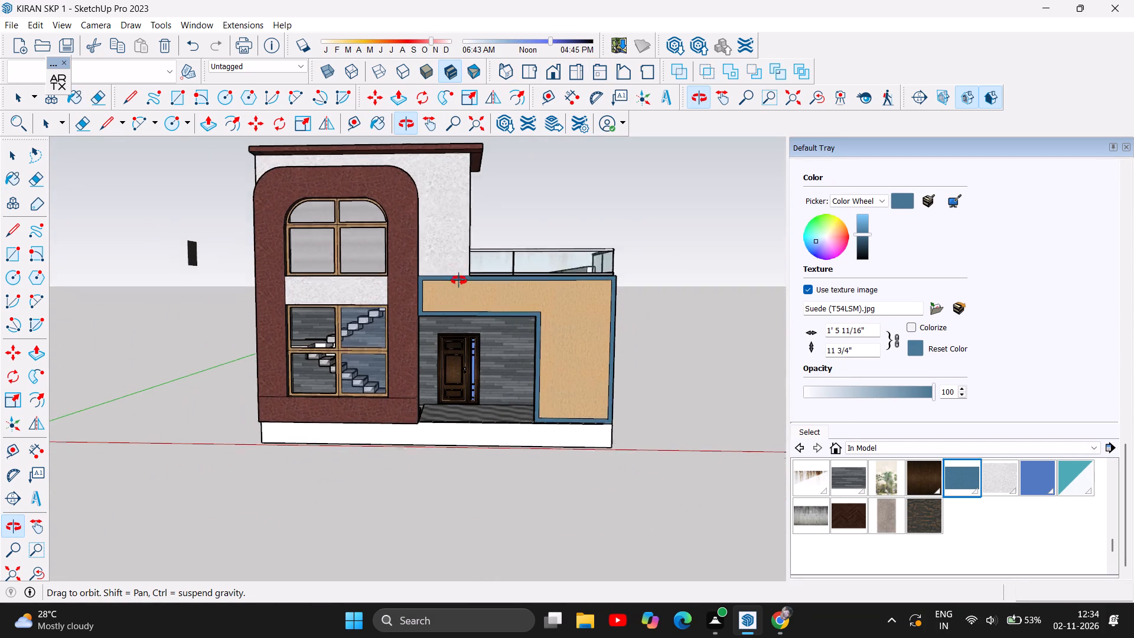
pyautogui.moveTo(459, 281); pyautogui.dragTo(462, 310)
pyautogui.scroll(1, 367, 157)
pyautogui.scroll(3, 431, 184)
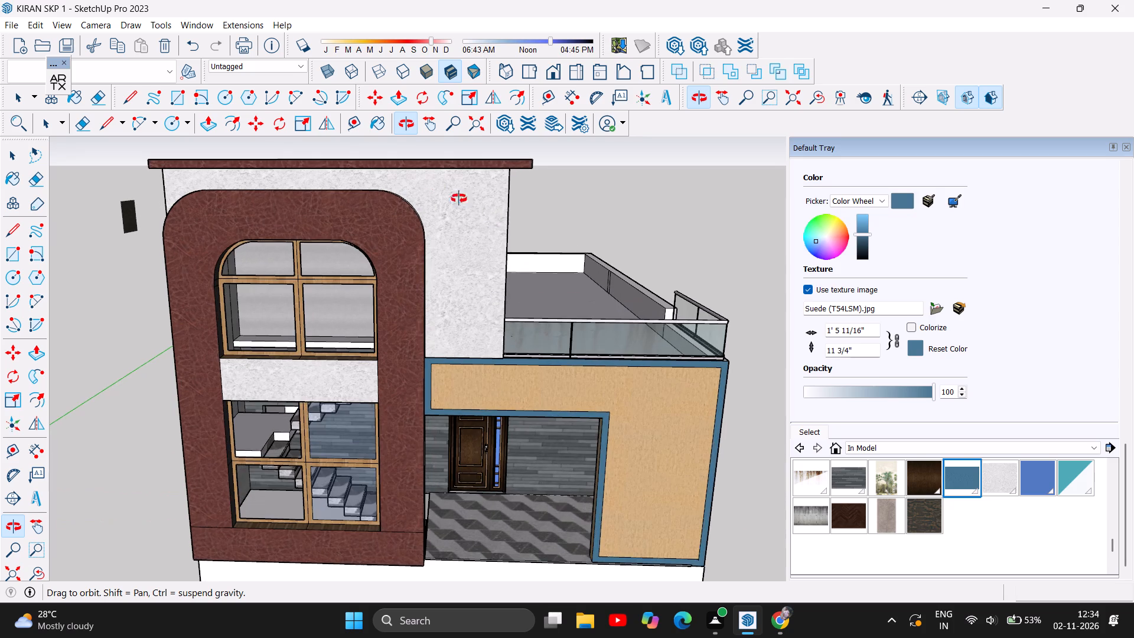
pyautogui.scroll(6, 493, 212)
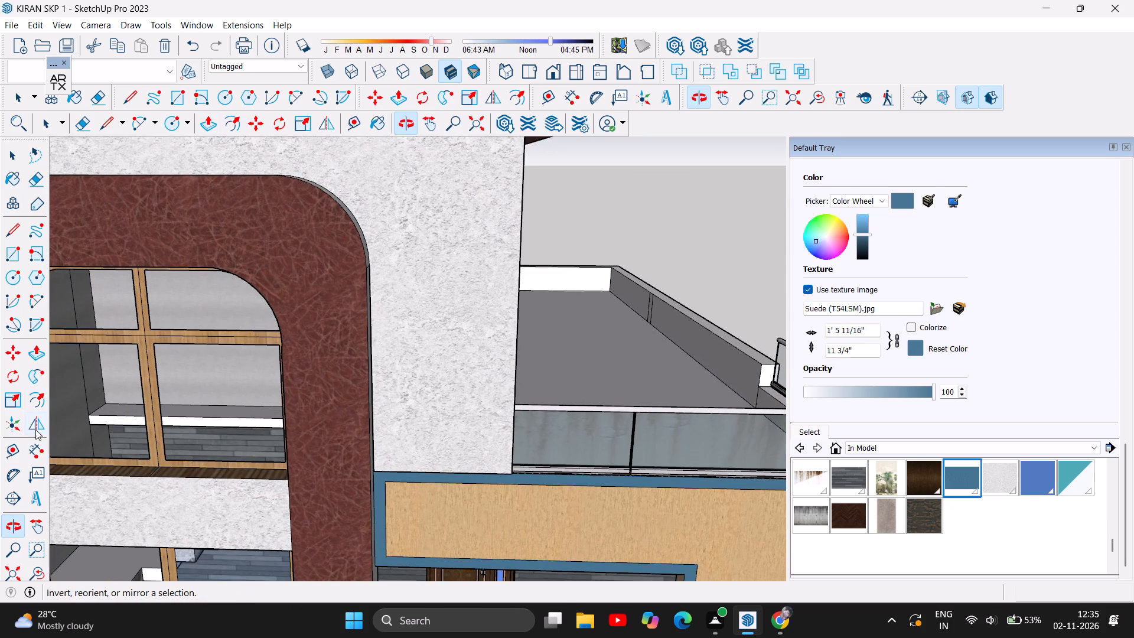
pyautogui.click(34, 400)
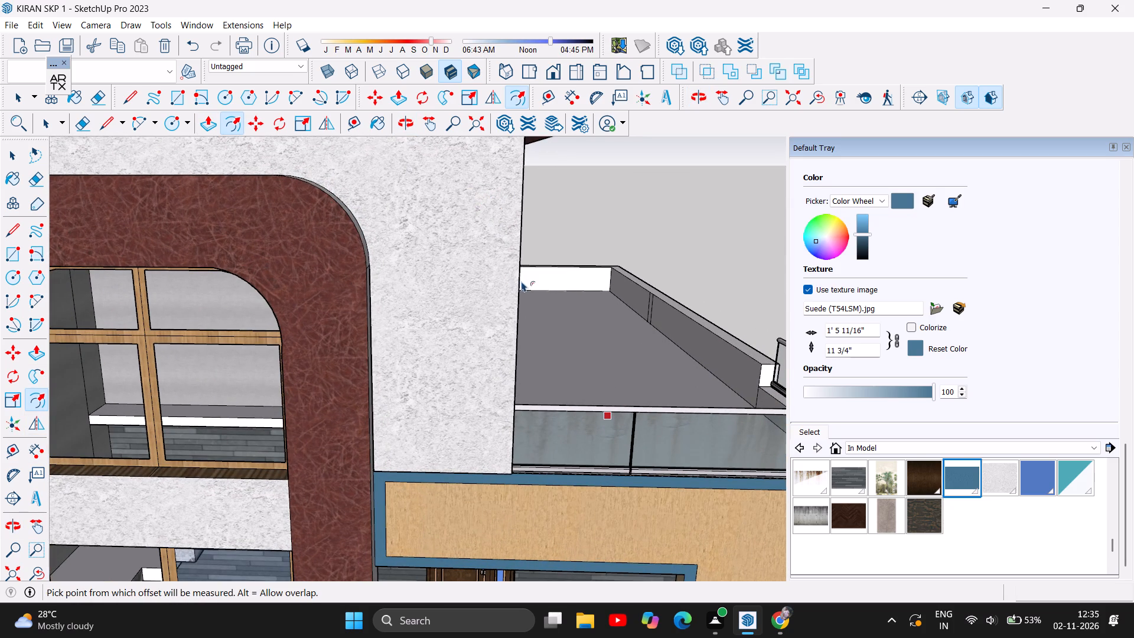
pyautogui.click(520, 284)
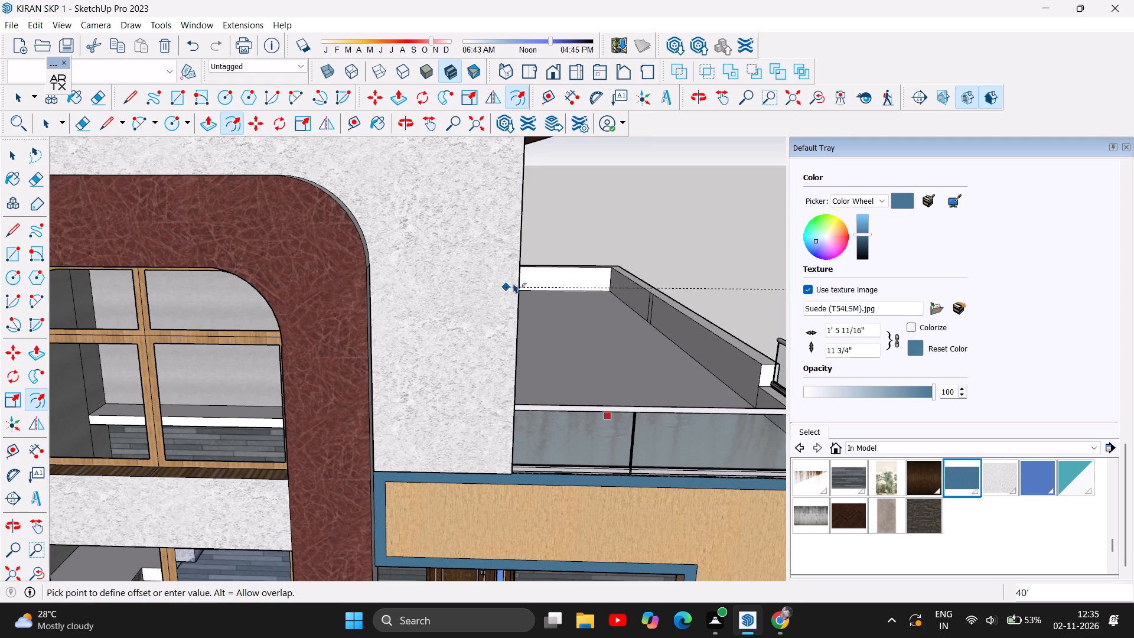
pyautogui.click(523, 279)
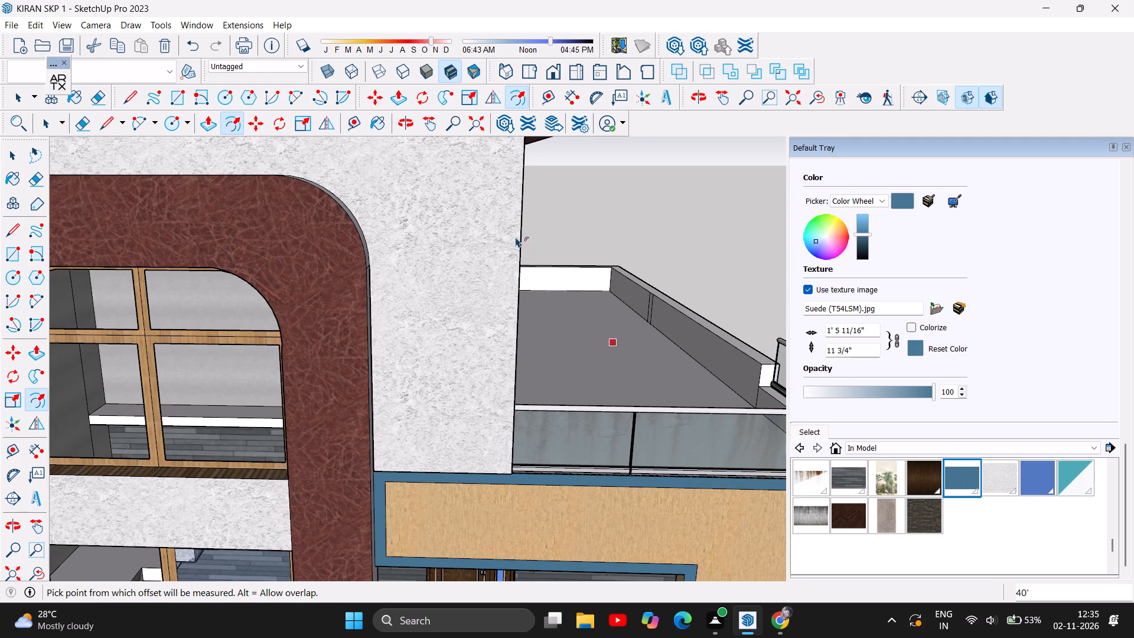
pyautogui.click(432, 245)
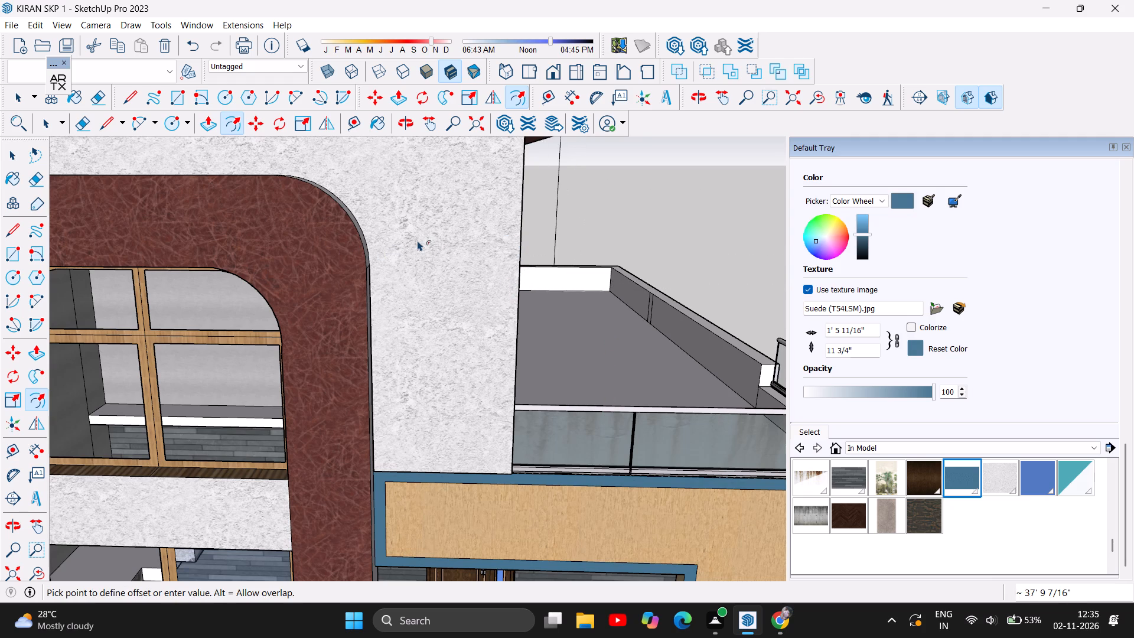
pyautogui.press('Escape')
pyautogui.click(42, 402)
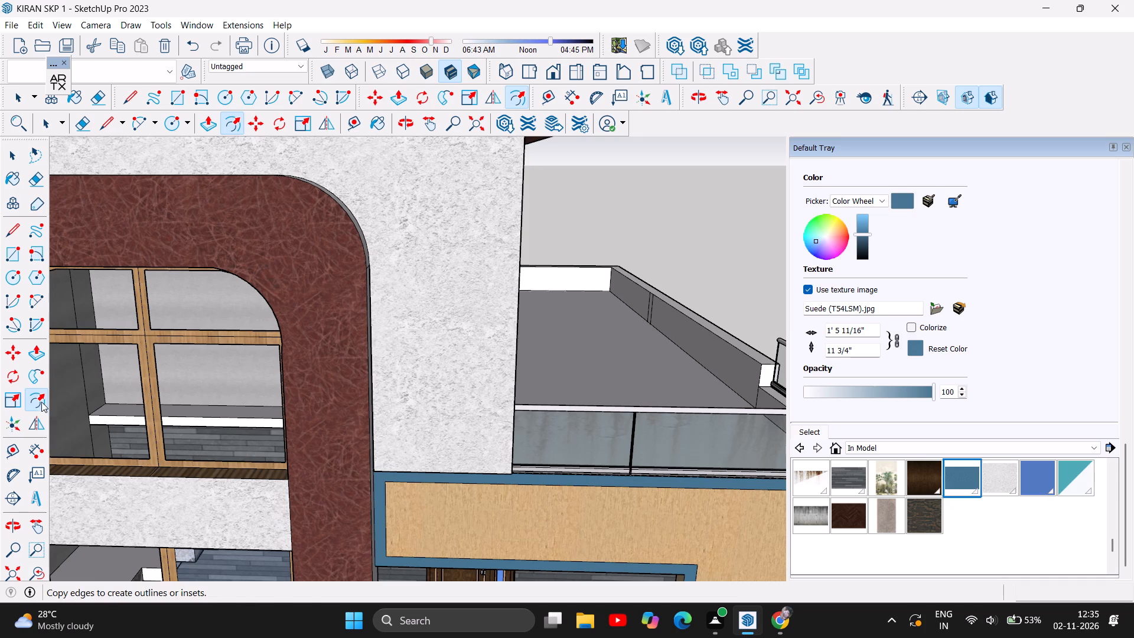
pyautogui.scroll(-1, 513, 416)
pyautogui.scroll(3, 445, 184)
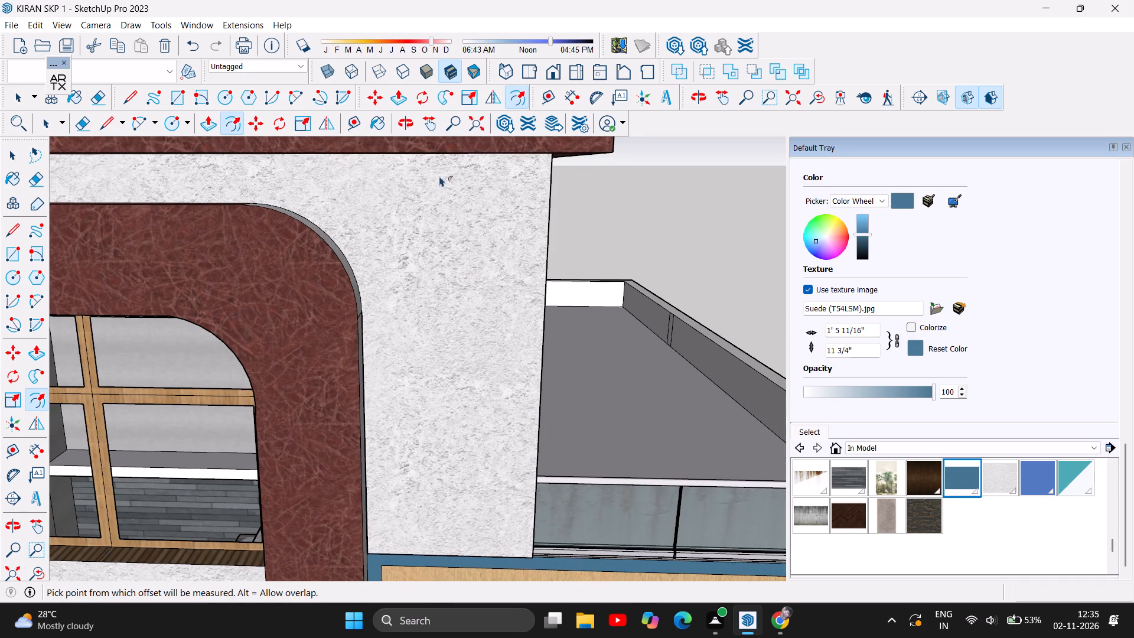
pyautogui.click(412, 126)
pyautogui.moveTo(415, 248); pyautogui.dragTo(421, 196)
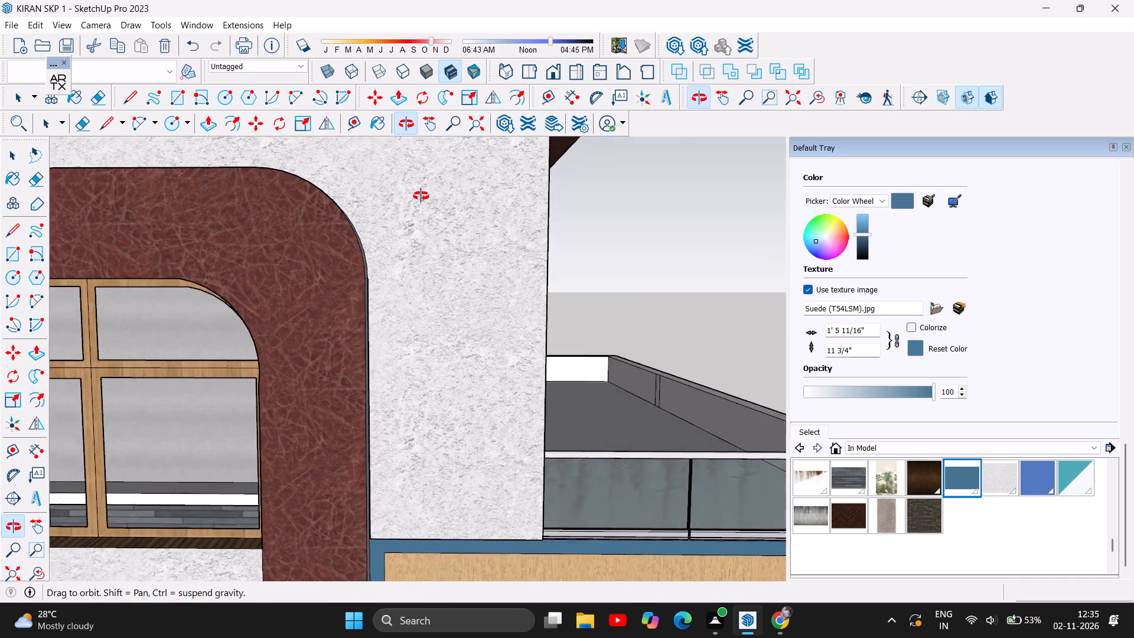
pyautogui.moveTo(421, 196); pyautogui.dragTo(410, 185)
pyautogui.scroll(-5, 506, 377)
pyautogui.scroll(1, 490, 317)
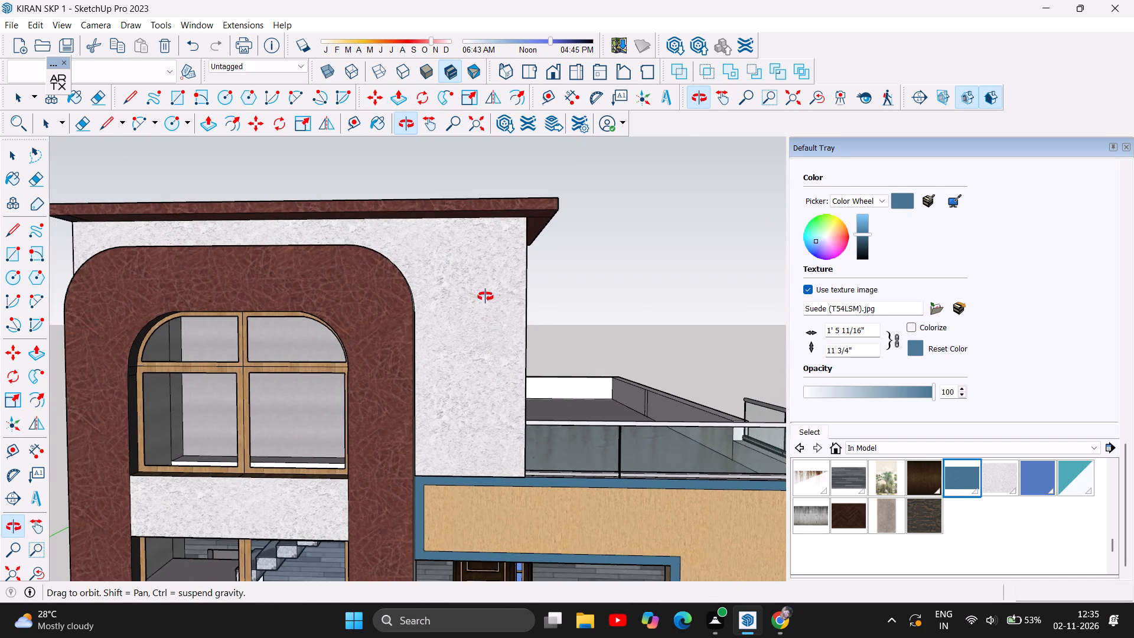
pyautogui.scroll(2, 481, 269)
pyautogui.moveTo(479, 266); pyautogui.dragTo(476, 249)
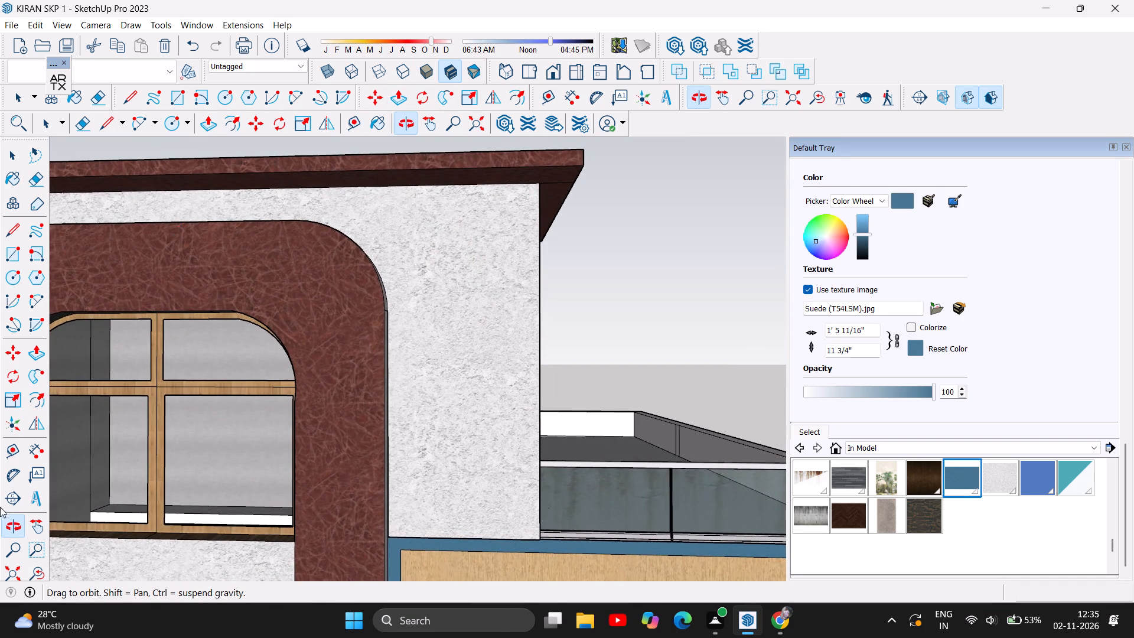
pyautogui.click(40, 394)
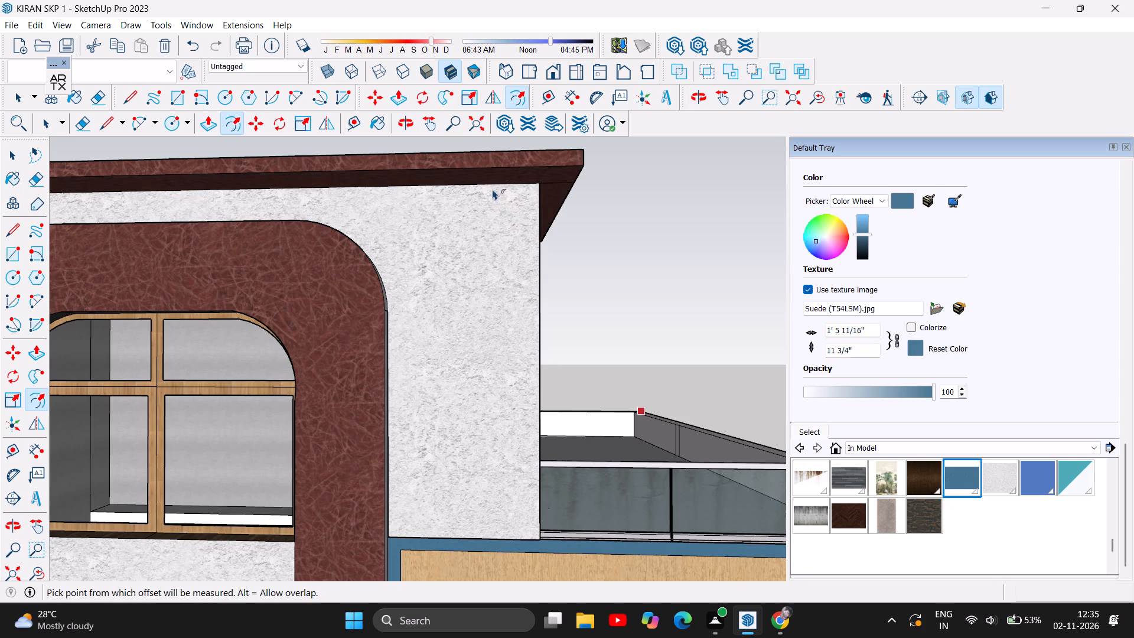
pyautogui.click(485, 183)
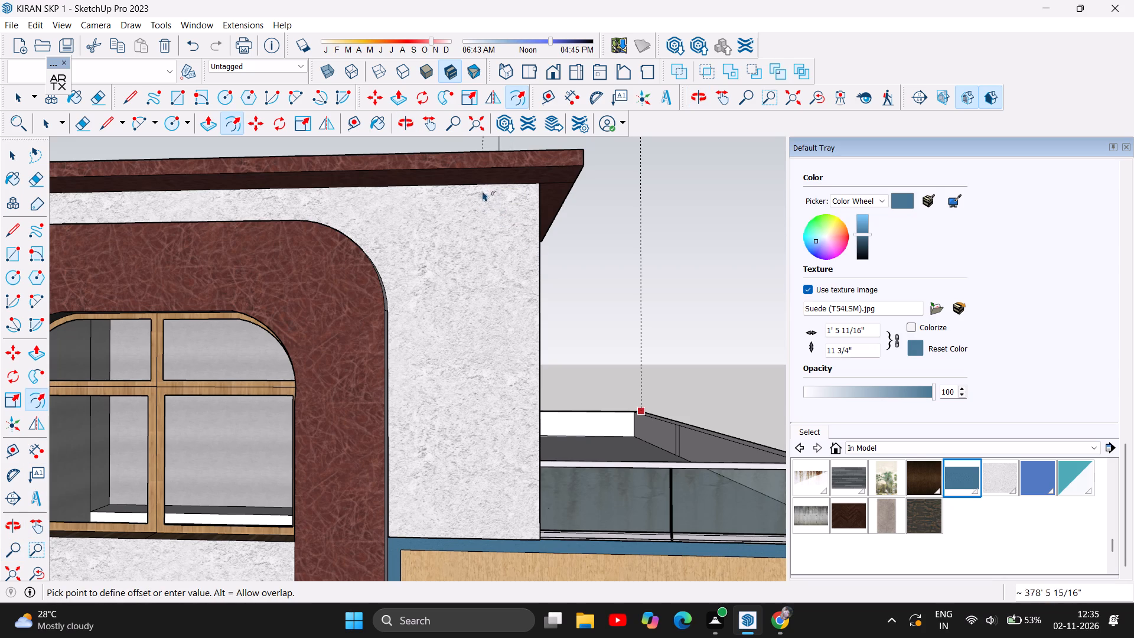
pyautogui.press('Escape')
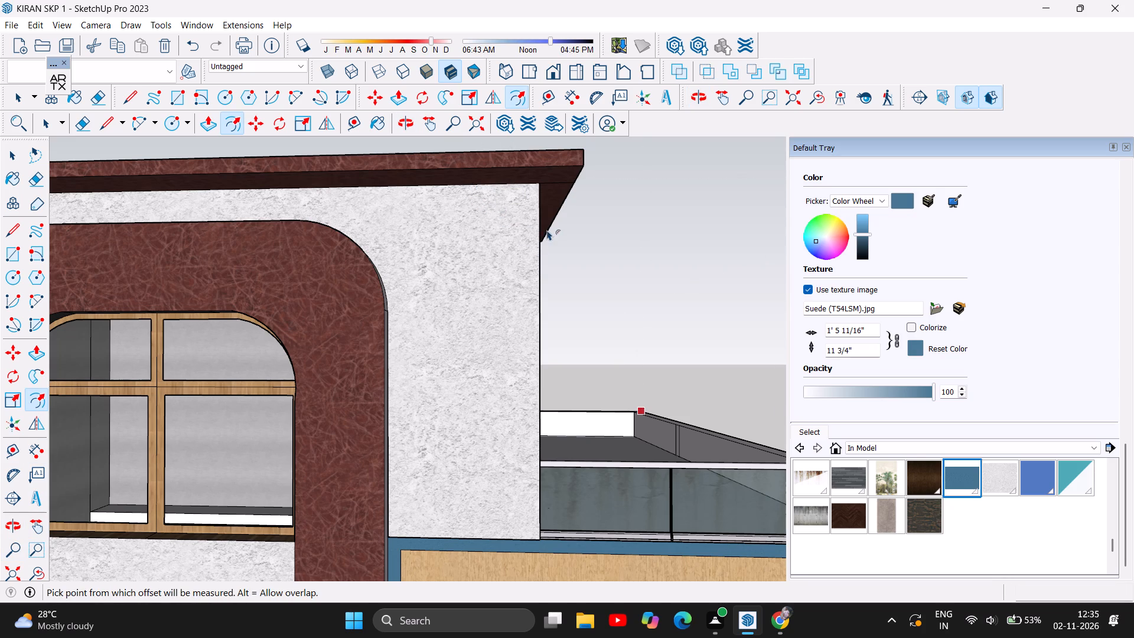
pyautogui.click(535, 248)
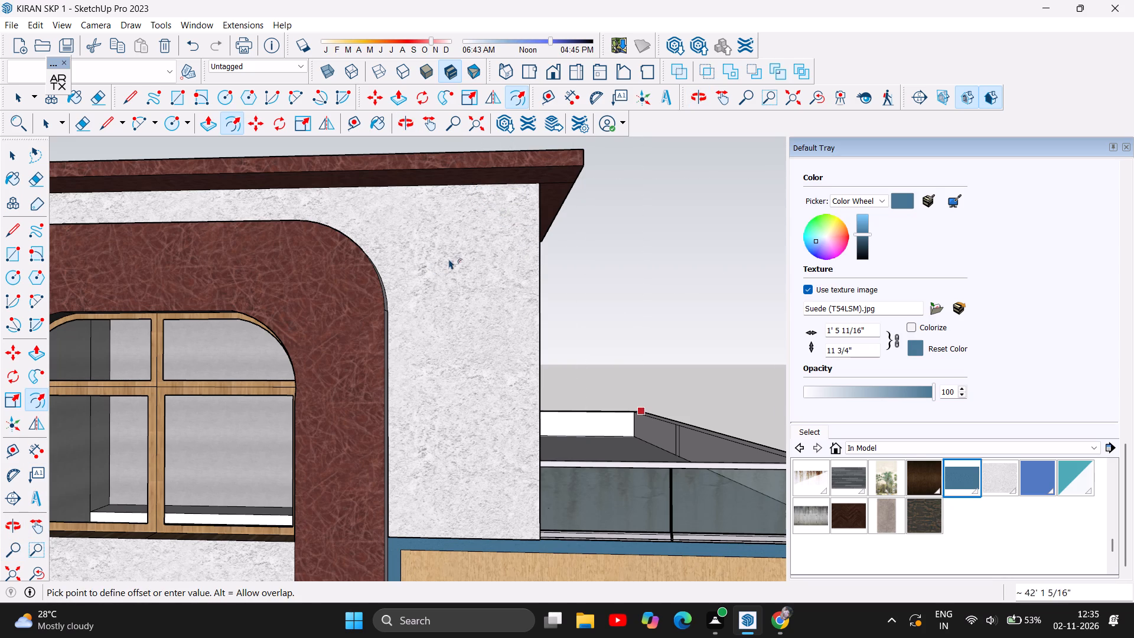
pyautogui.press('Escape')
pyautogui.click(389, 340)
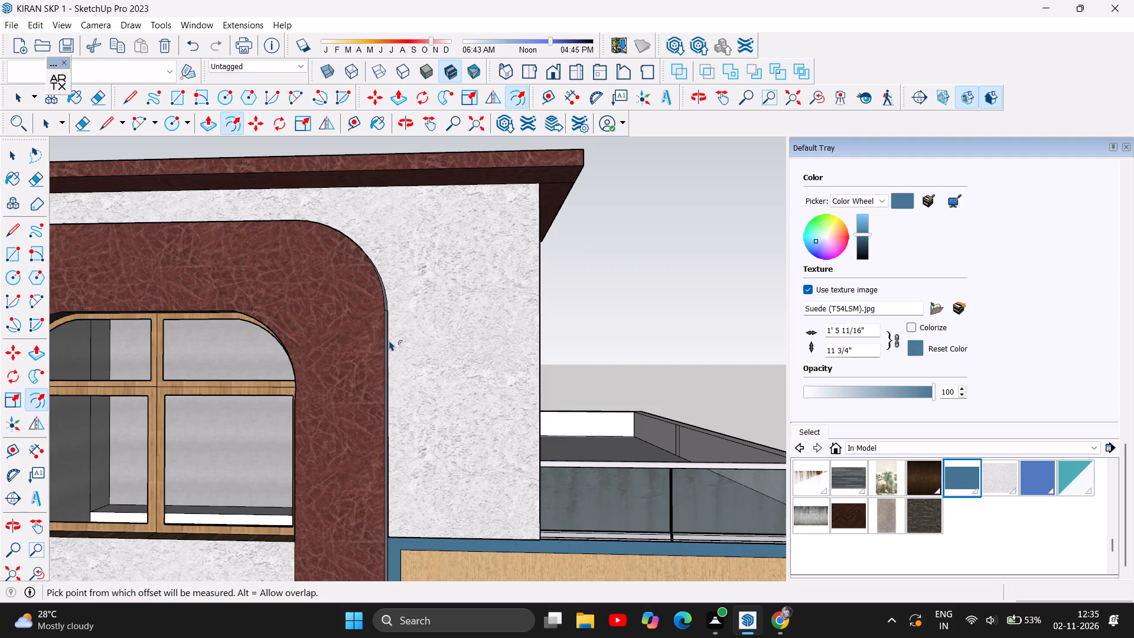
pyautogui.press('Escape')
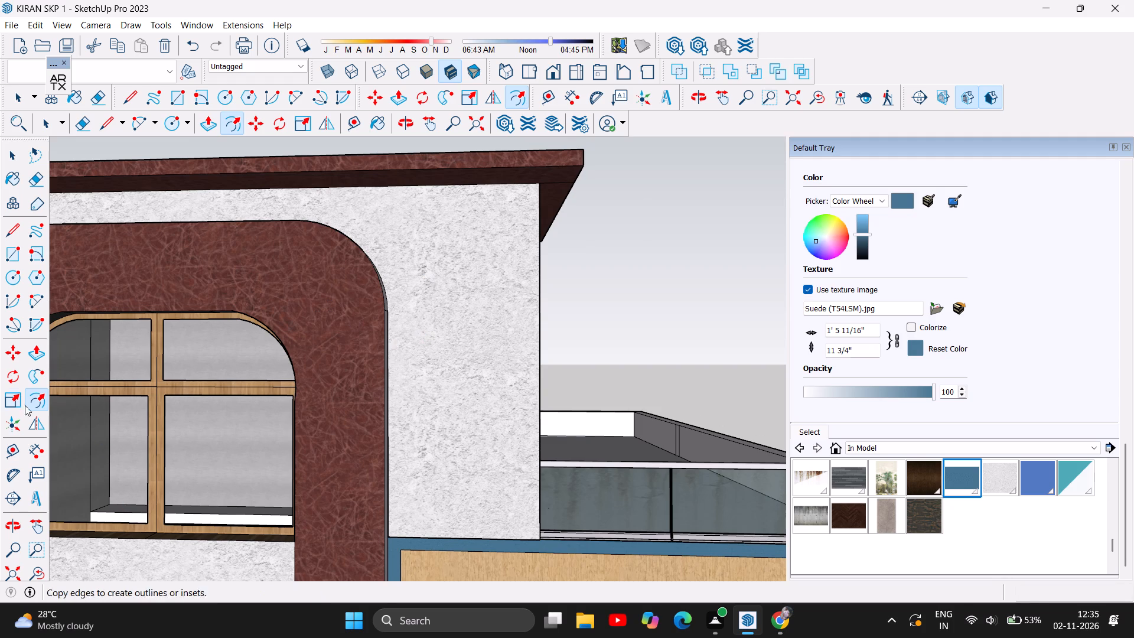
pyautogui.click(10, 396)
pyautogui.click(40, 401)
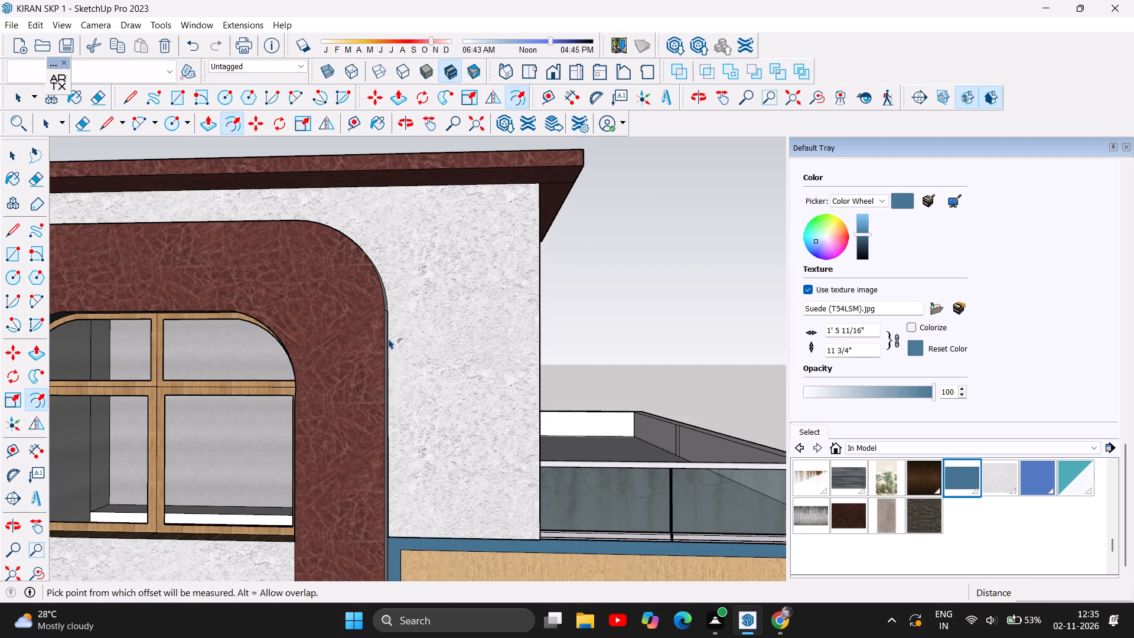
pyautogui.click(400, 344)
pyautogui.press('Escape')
# Offset the outline of the white textured upper front wall around the arched maroon frame inward by about 3 3/4".
pyautogui.scroll(-2, 599, 260)
pyautogui.scroll(2, 185, 222)
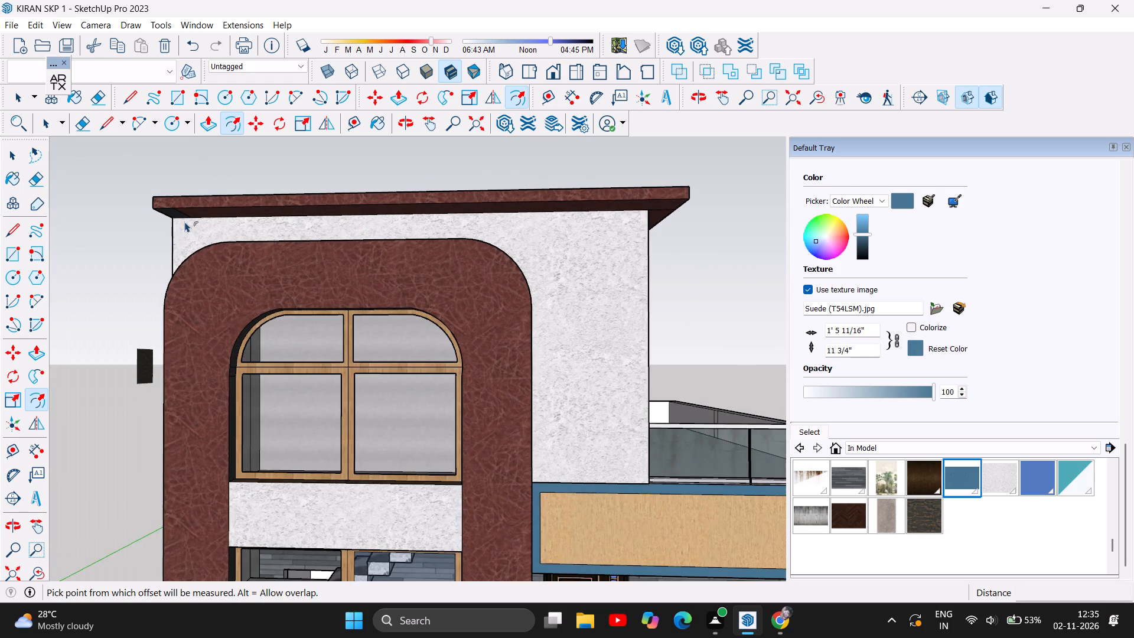
pyautogui.scroll(1, 185, 222)
pyautogui.scroll(2, 255, 232)
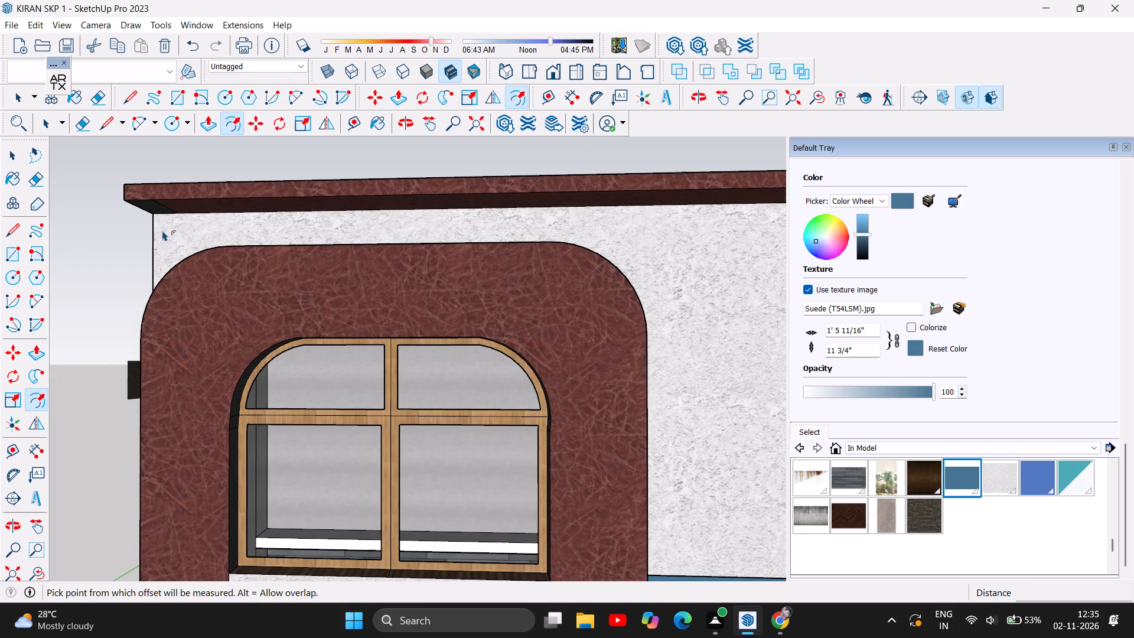
pyautogui.click(152, 235)
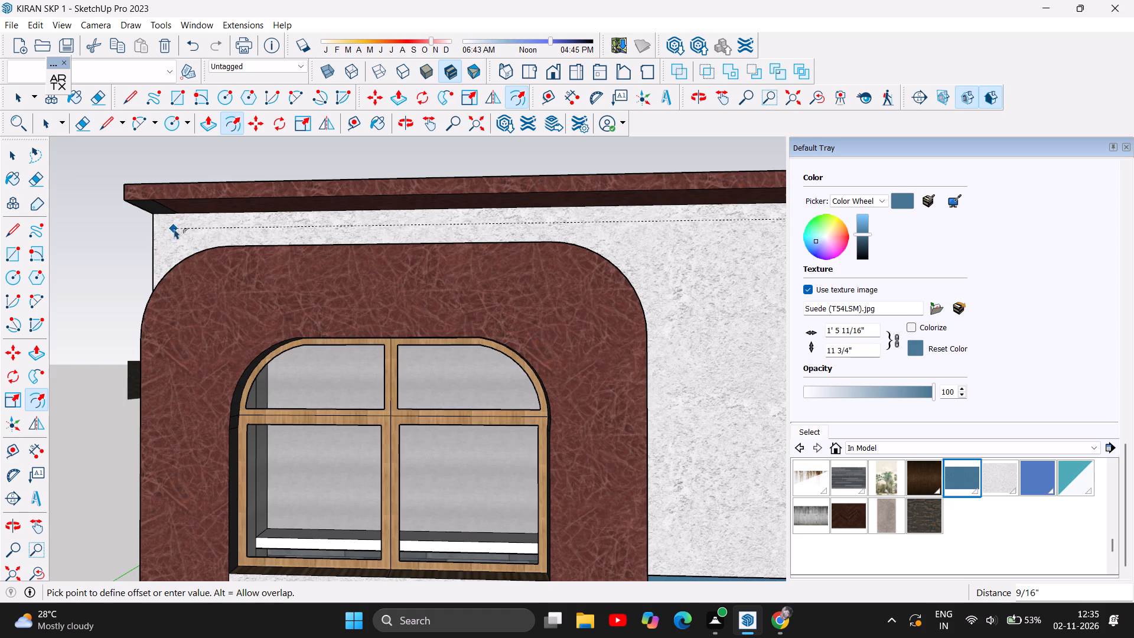
pyautogui.click(151, 231)
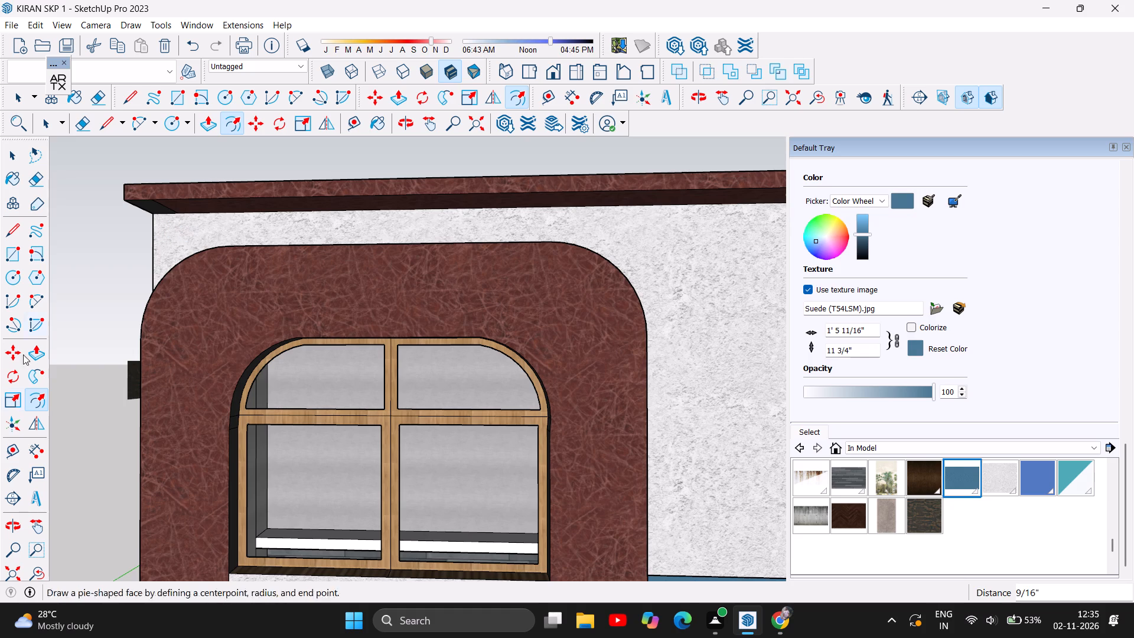
pyautogui.scroll(-1, 41, 406)
pyautogui.click(41, 406)
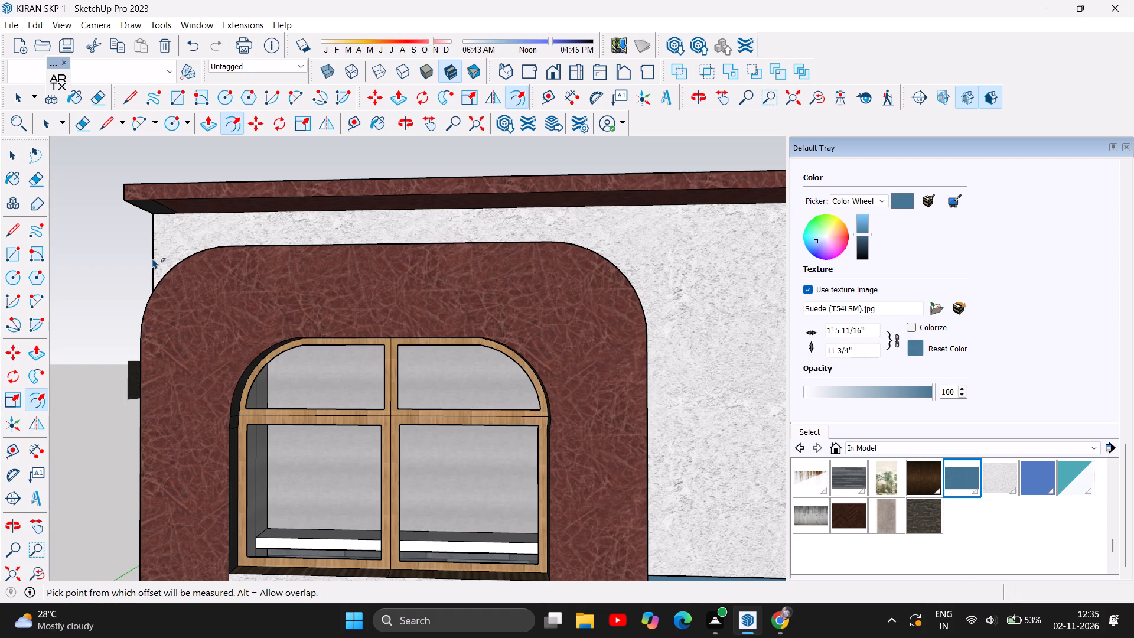
pyautogui.click(152, 258)
pyautogui.press('Escape')
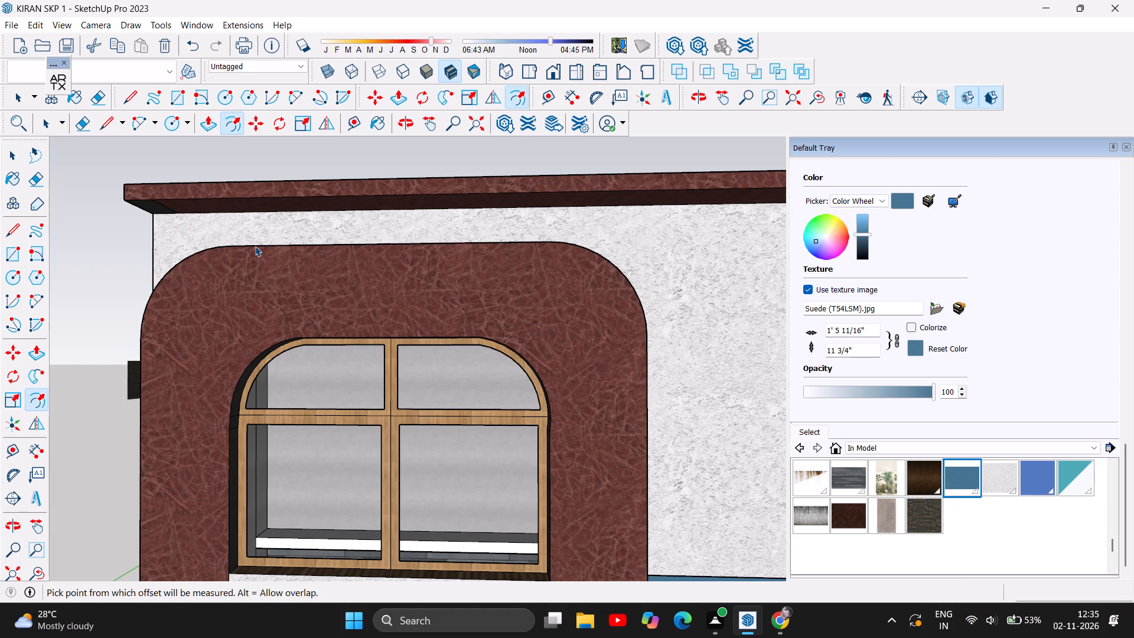
pyautogui.click(256, 246)
pyautogui.click(262, 245)
pyautogui.press('Escape')
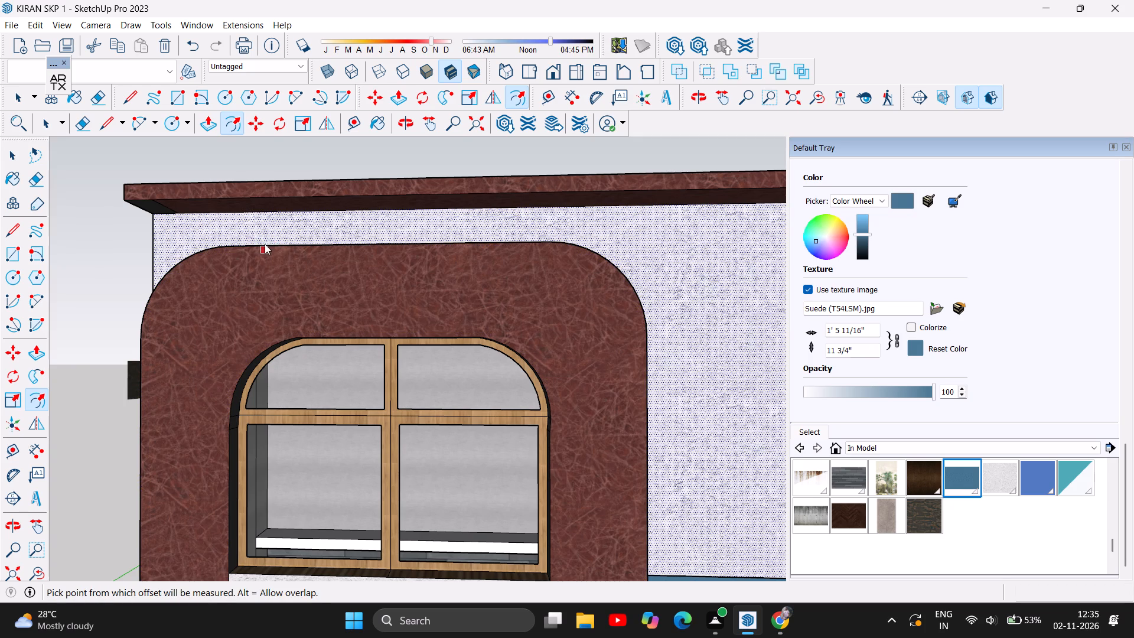
pyautogui.click(259, 240)
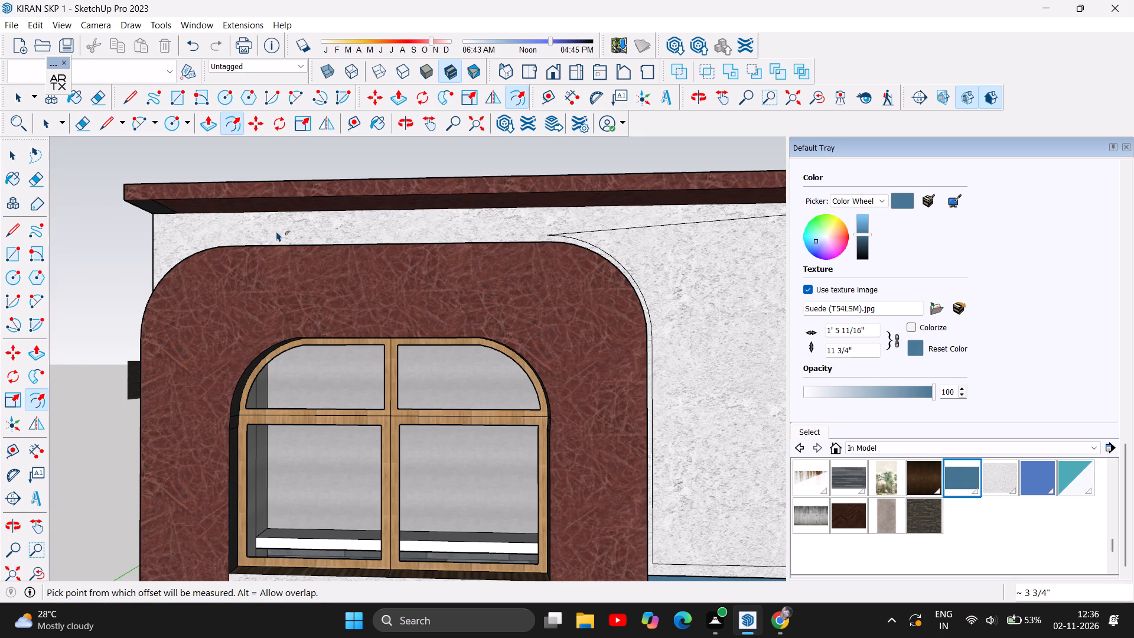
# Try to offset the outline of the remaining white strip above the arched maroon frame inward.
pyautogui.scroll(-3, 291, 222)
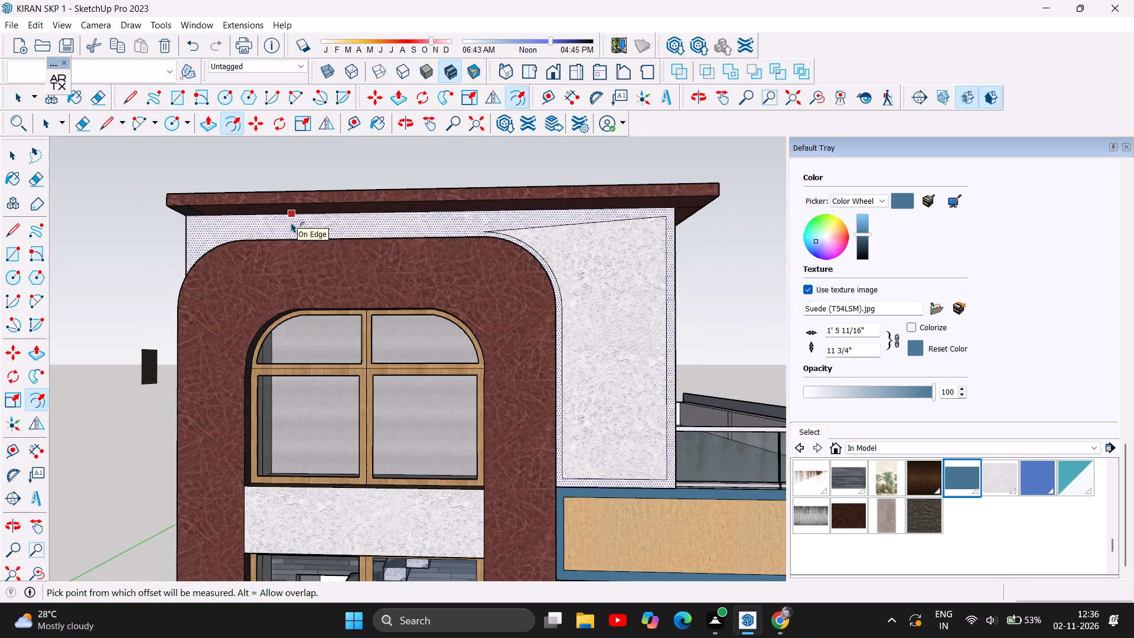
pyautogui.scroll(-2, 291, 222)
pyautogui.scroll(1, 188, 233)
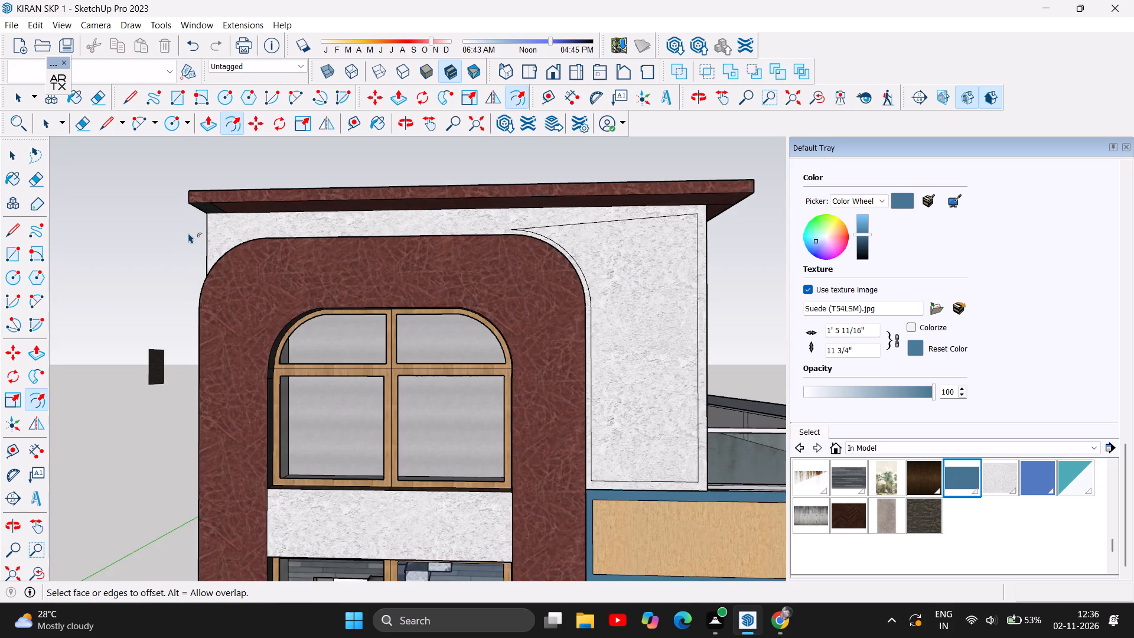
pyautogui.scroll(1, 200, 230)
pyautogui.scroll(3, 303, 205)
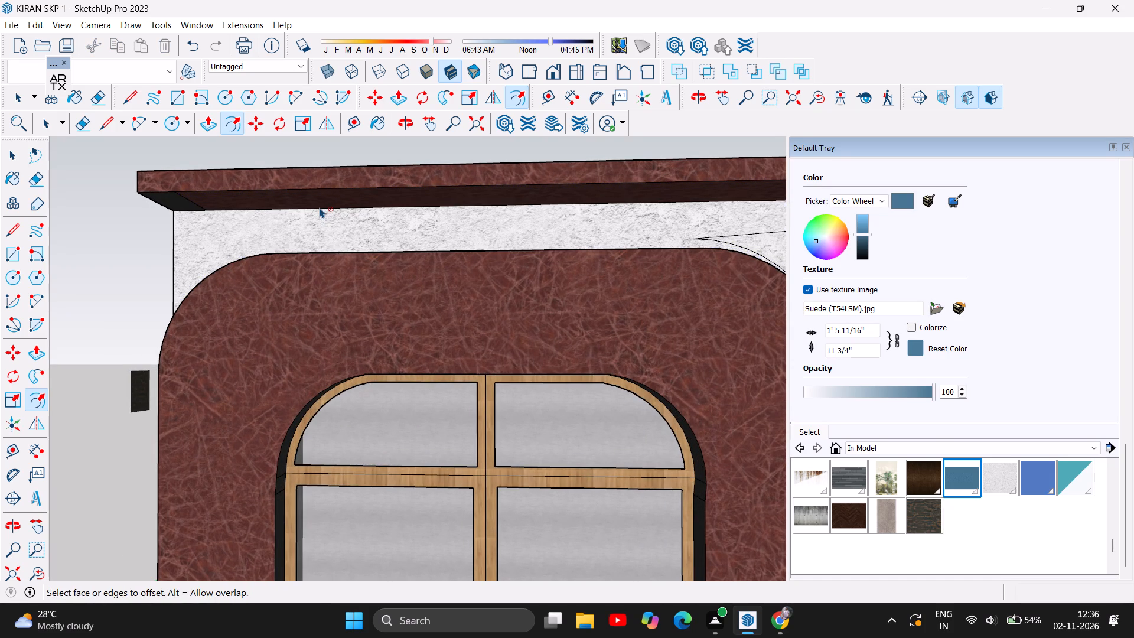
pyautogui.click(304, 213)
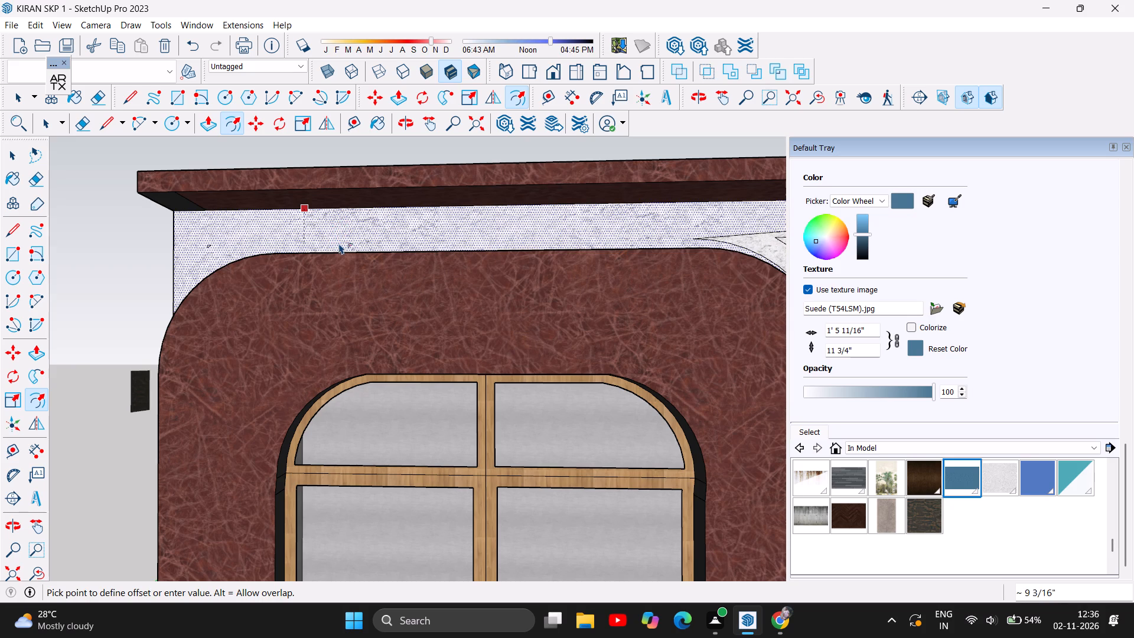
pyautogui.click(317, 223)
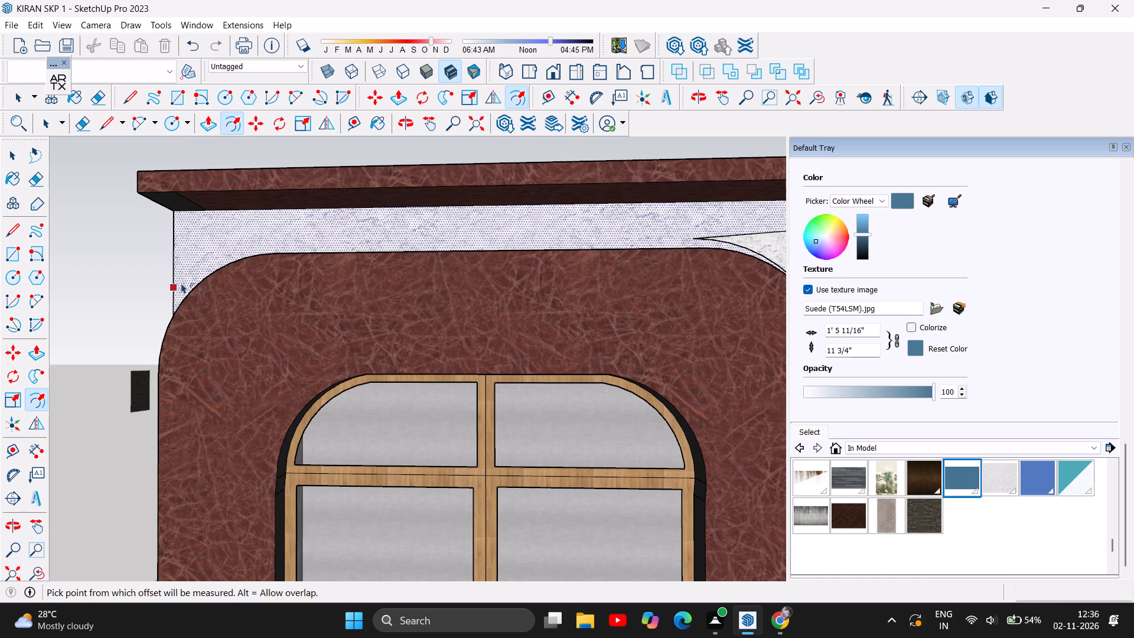
# Paint the inner panel of the white upper front wall, beside the arched maroon frame, with the Oak Cladding material.
pyautogui.scroll(-4, 121, 256)
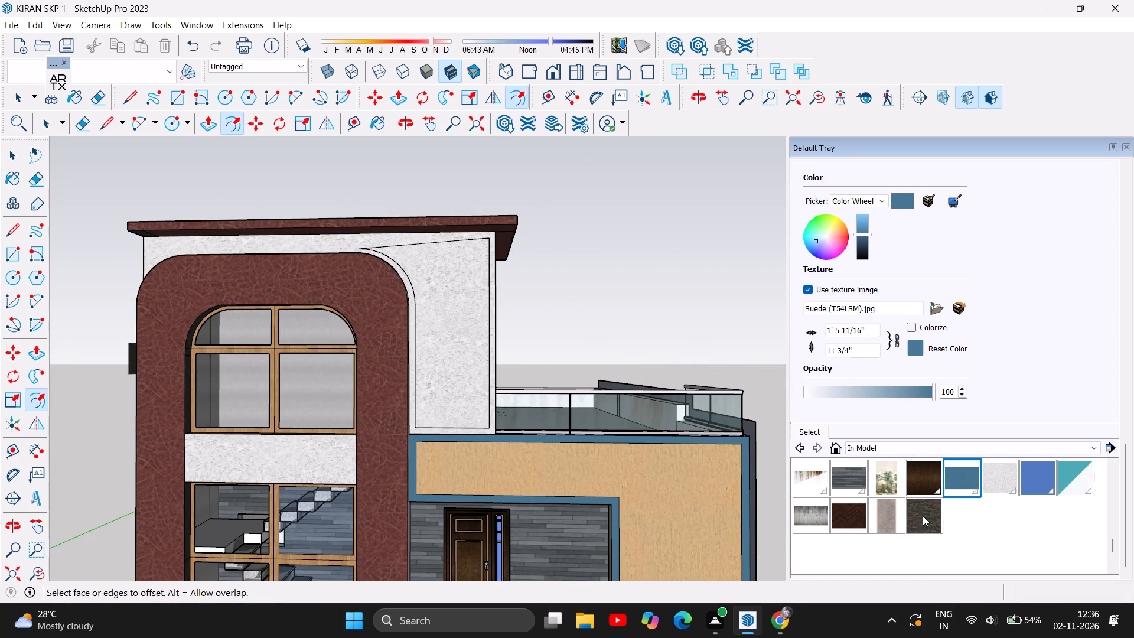
pyautogui.scroll(1, 957, 527)
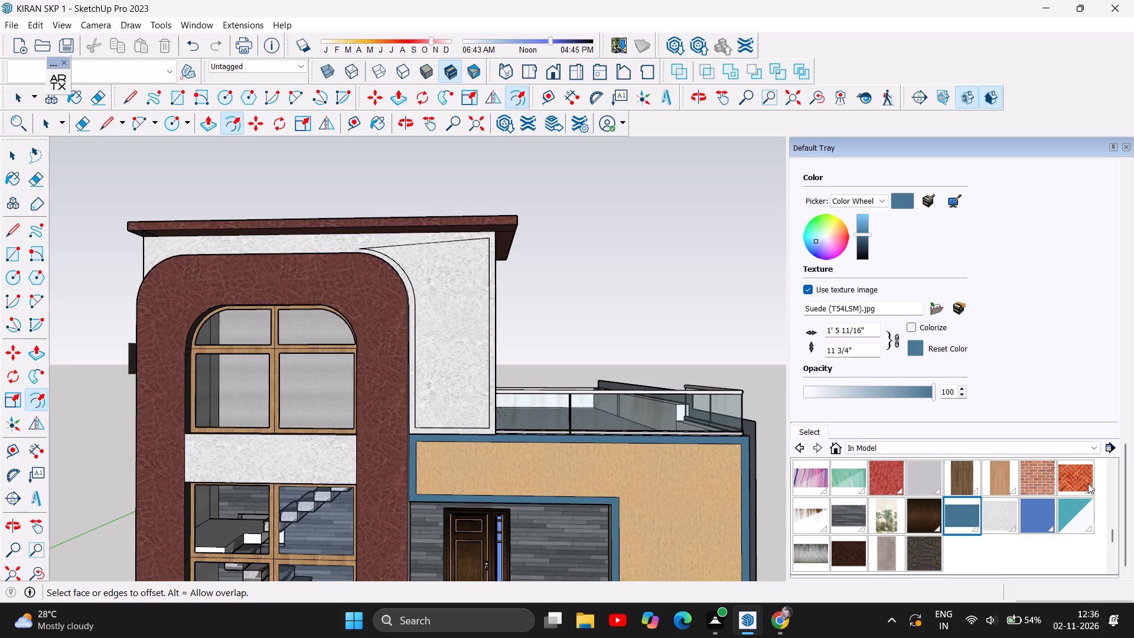
pyautogui.scroll(1, 917, 520)
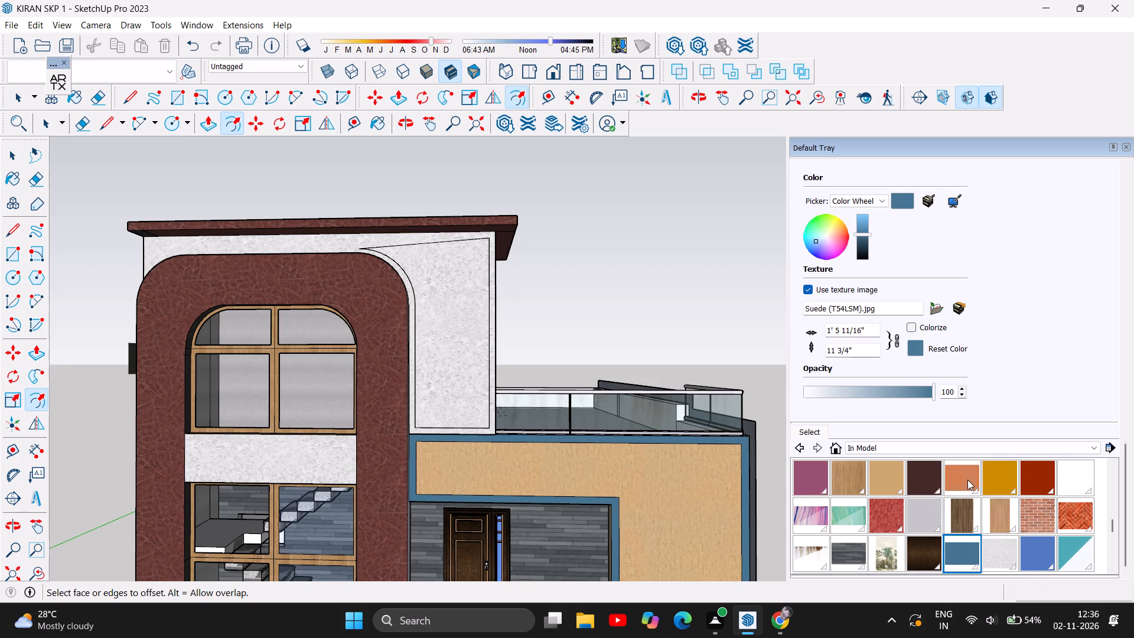
pyautogui.click(967, 480)
pyautogui.click(969, 522)
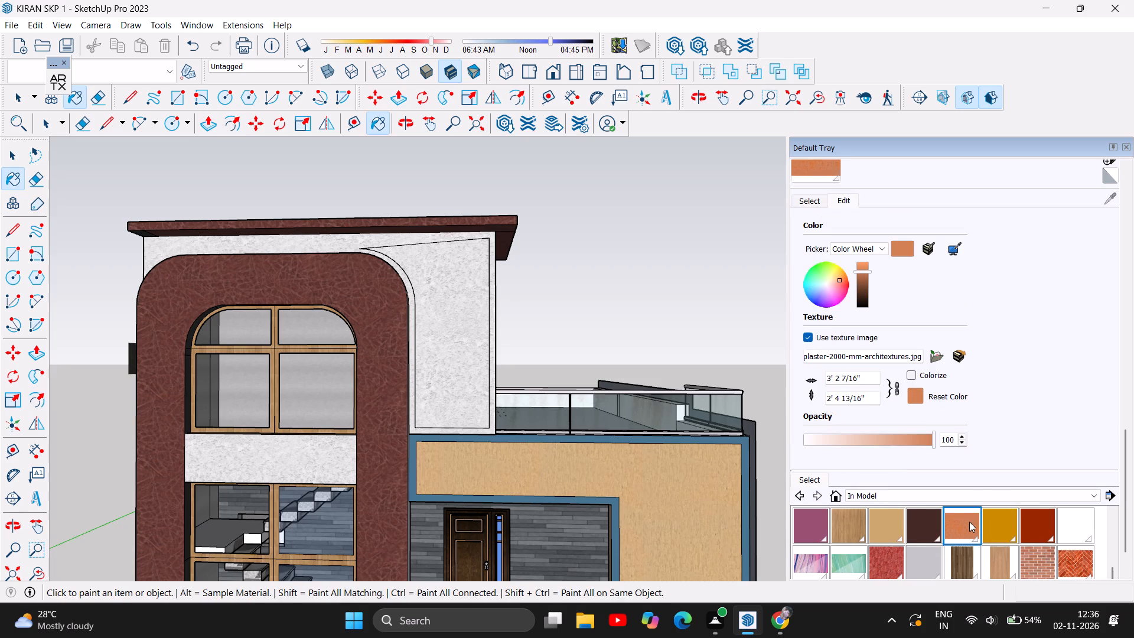
pyautogui.click(971, 561)
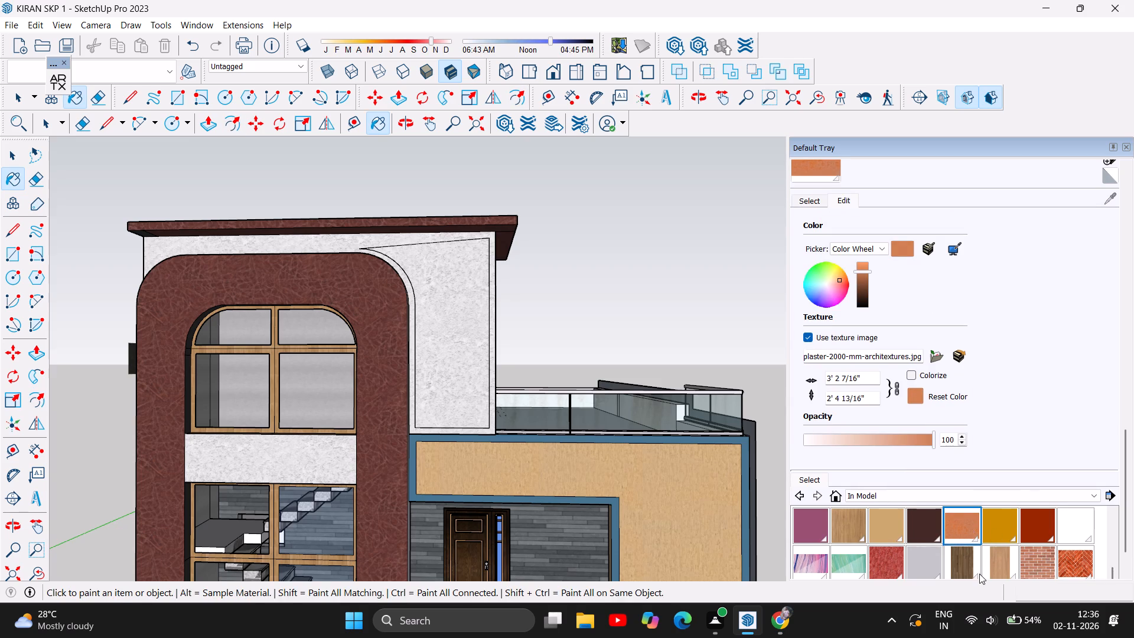
pyautogui.click(975, 570)
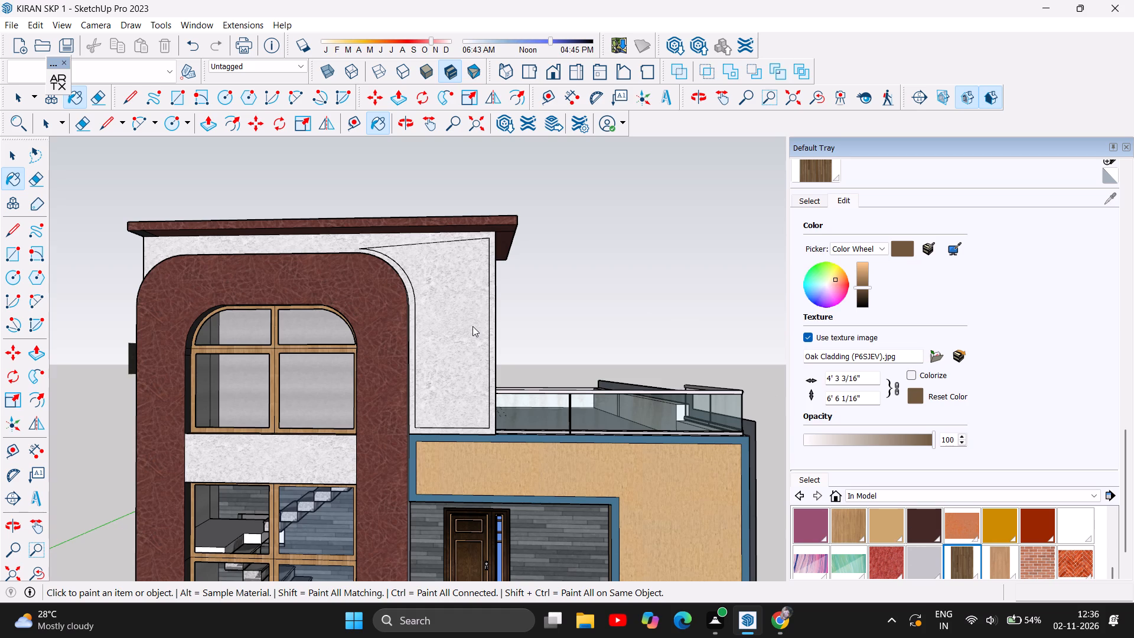
pyautogui.click(472, 326)
# Examine the Oak Cladding panel against the whole front facade, from a distance and close up.
pyautogui.scroll(-4, 488, 350)
pyautogui.scroll(-3, 618, 311)
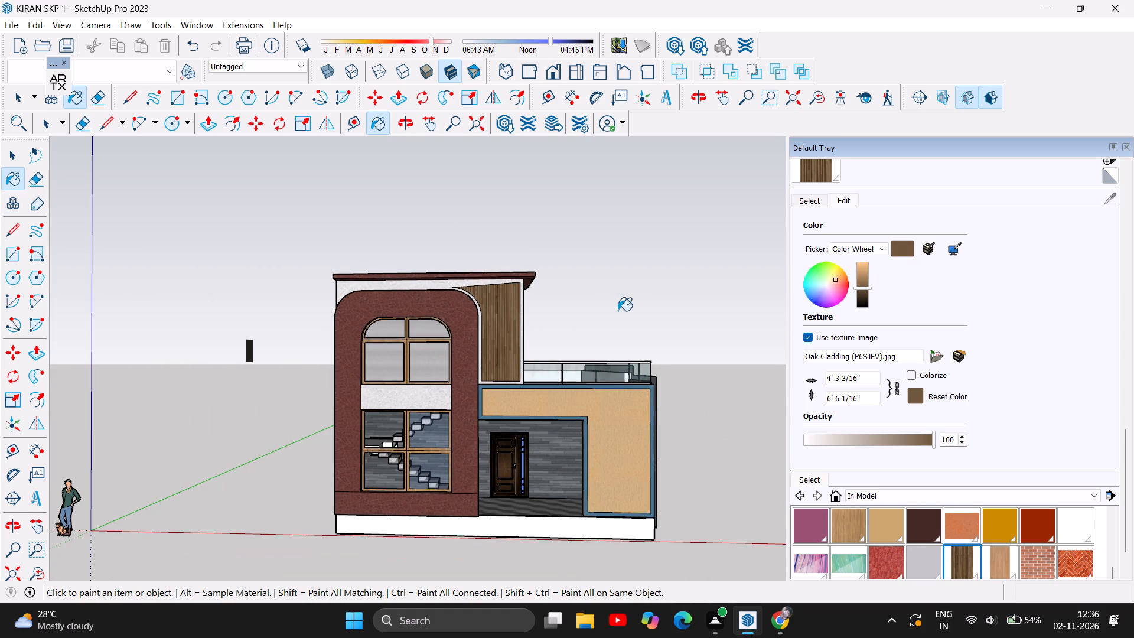
pyautogui.scroll(7, 618, 311)
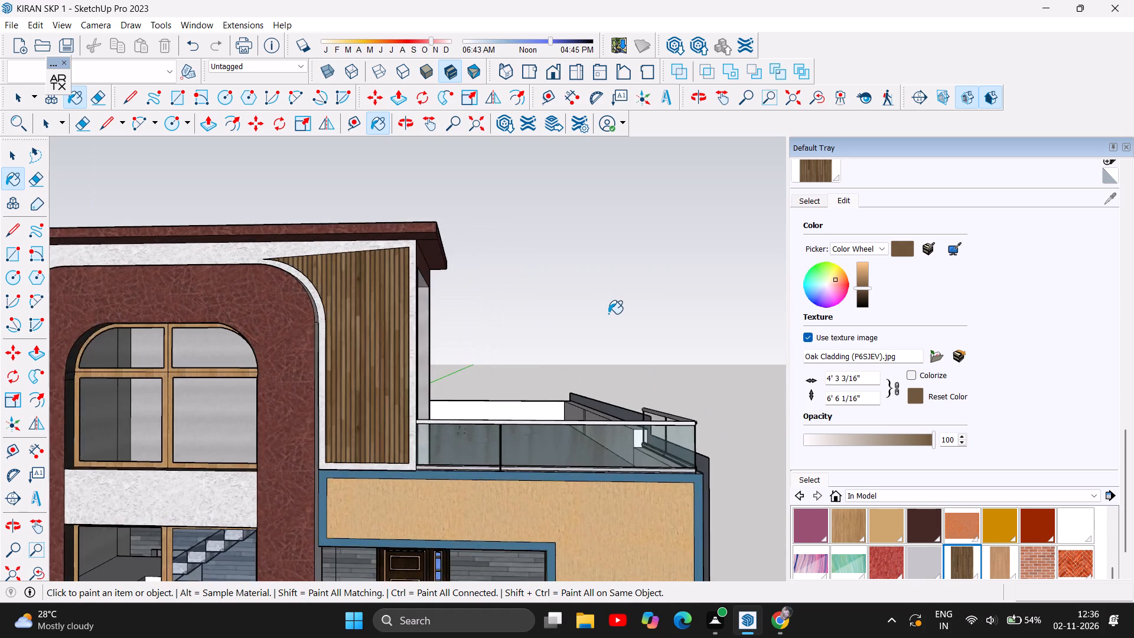
pyautogui.scroll(1, 608, 314)
pyautogui.scroll(4, 400, 298)
pyautogui.scroll(-2, 589, 275)
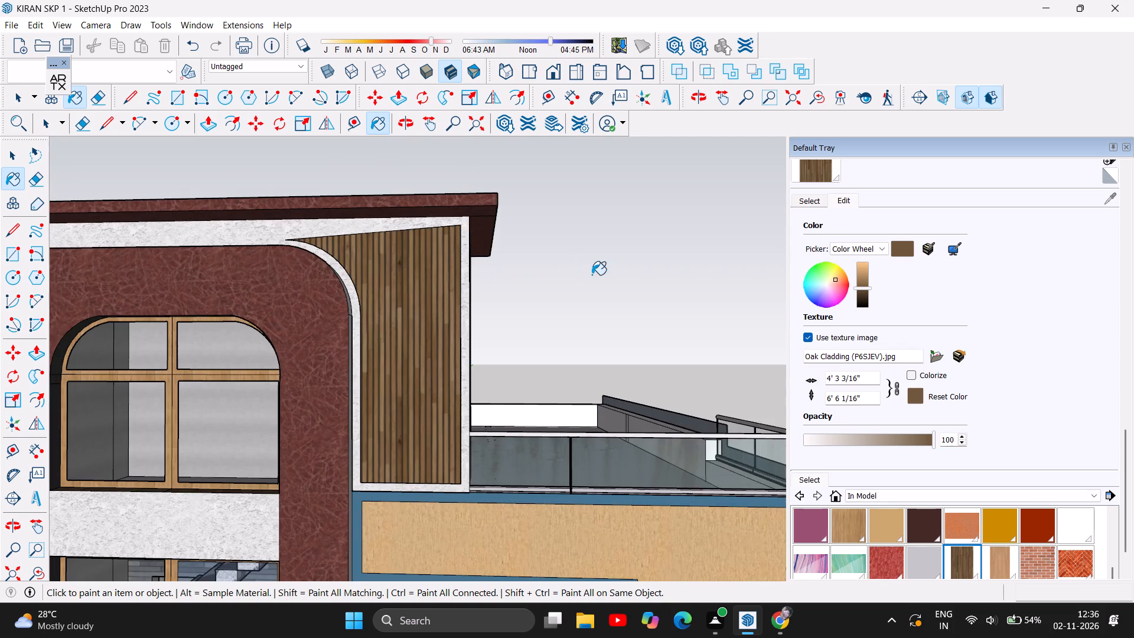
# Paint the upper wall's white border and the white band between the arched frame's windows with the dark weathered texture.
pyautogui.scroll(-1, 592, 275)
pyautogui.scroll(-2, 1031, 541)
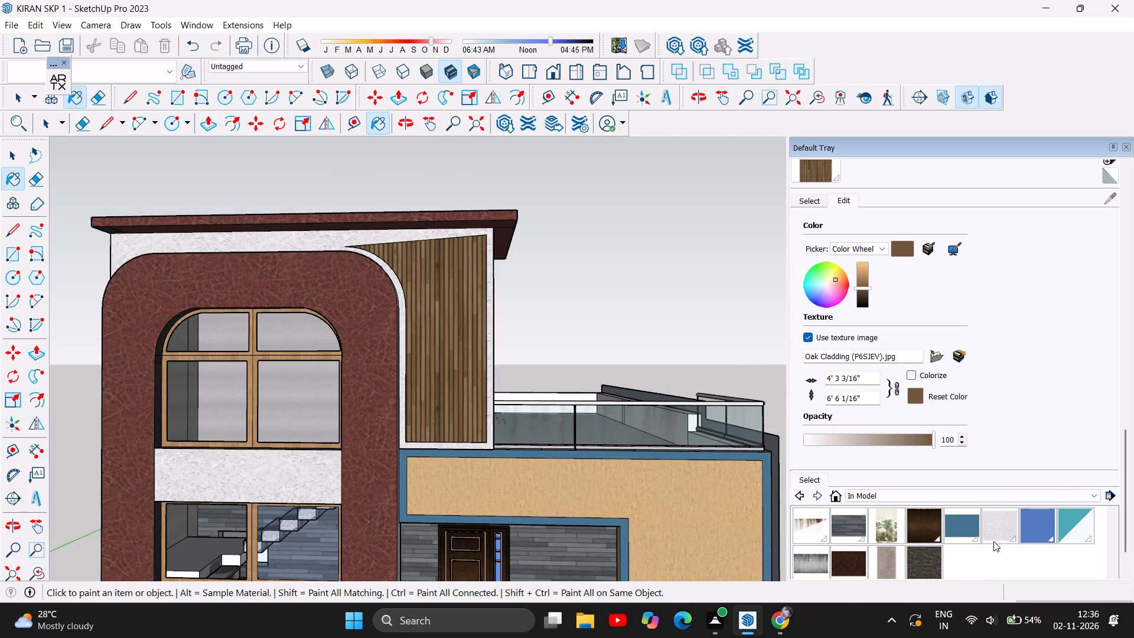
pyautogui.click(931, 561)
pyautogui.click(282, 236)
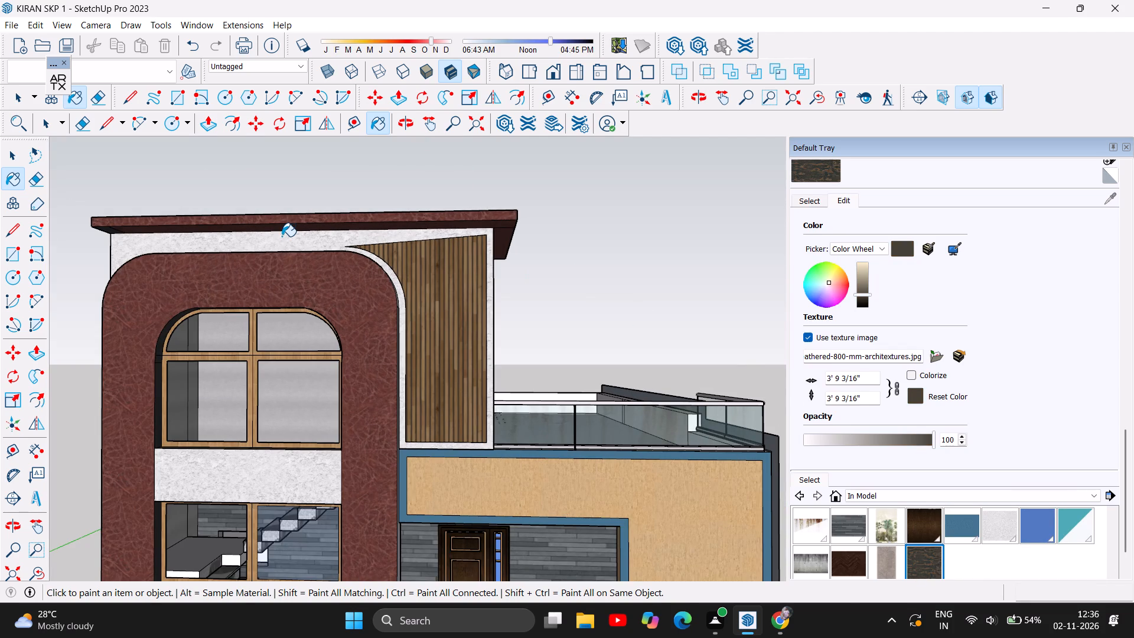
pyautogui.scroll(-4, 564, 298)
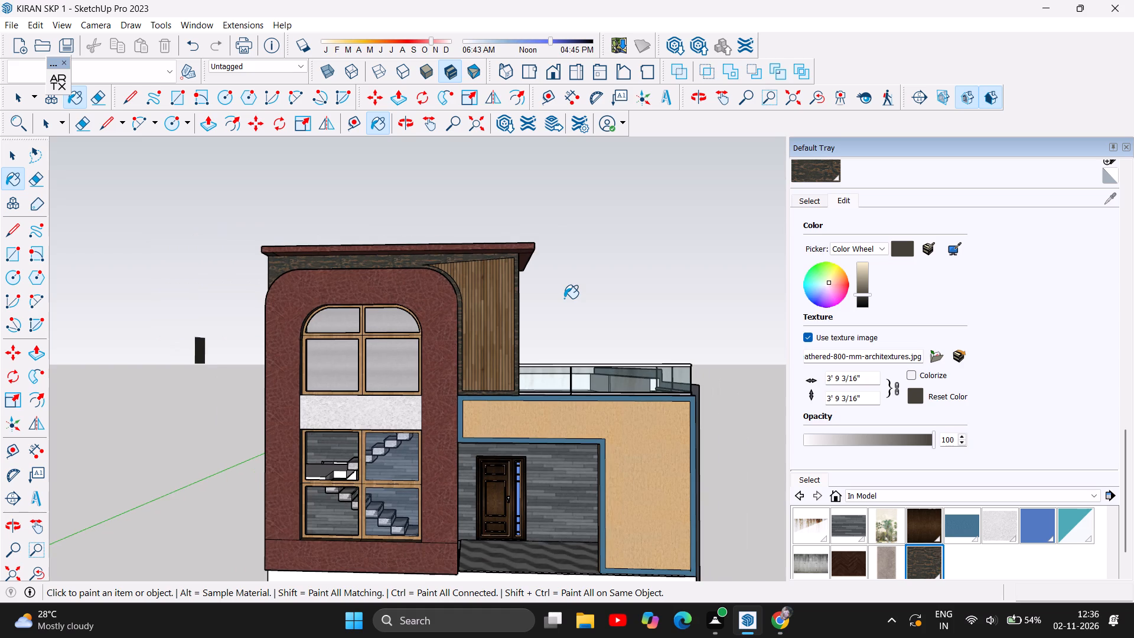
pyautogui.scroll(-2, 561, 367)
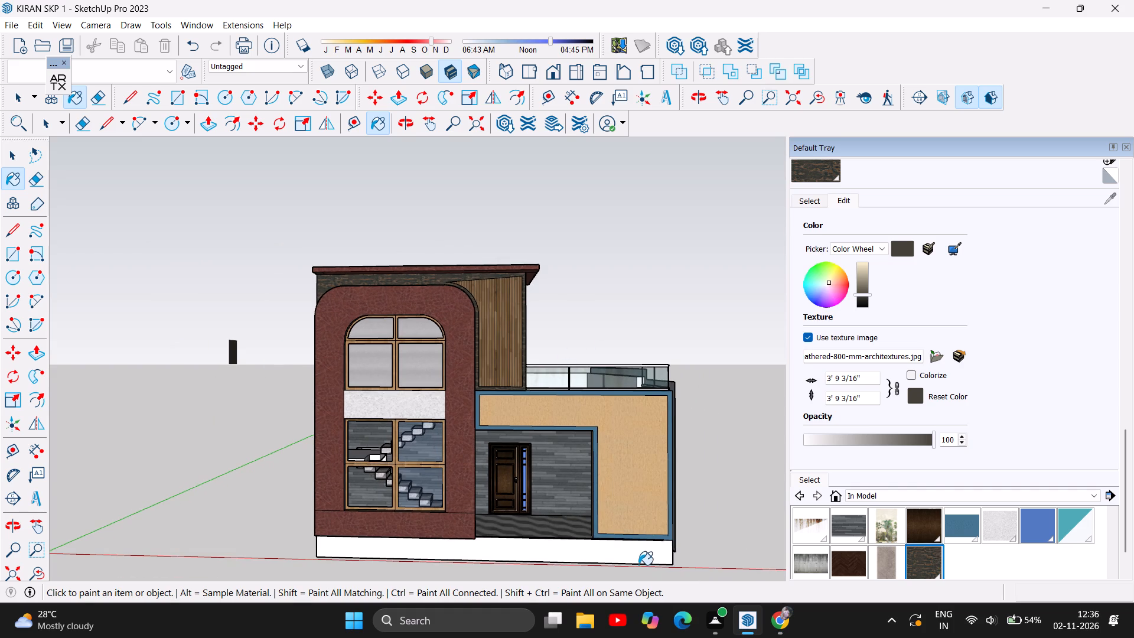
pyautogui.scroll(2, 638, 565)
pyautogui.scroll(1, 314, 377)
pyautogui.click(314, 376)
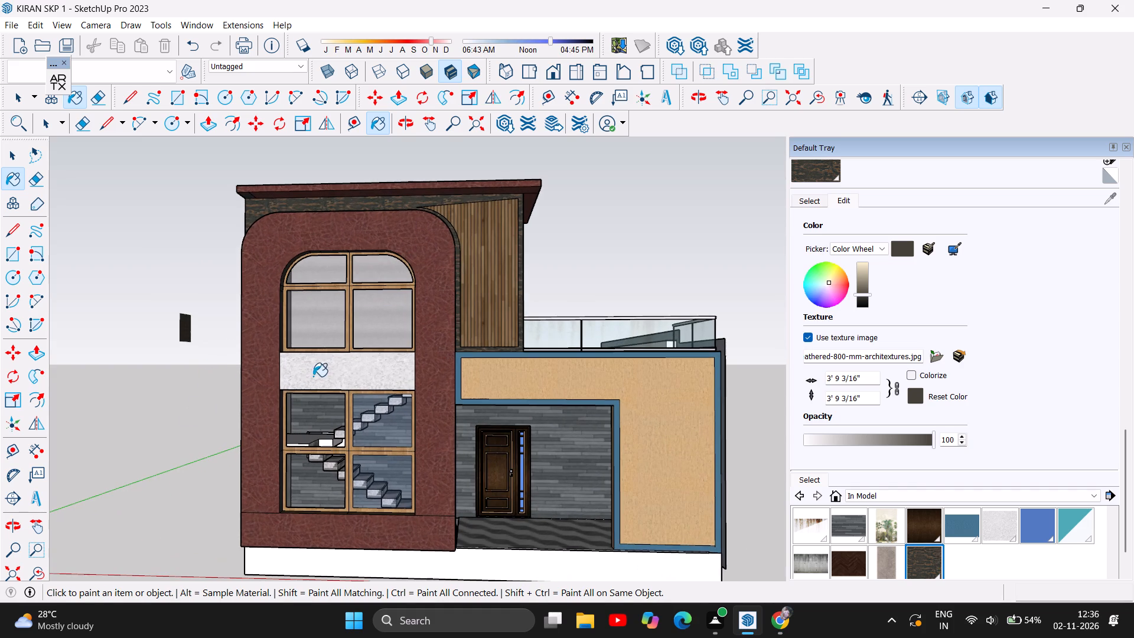
# Repaint the upper wall's border and the band between the arched frame's windows with the Wood Wool material.
pyautogui.scroll(-4, 242, 455)
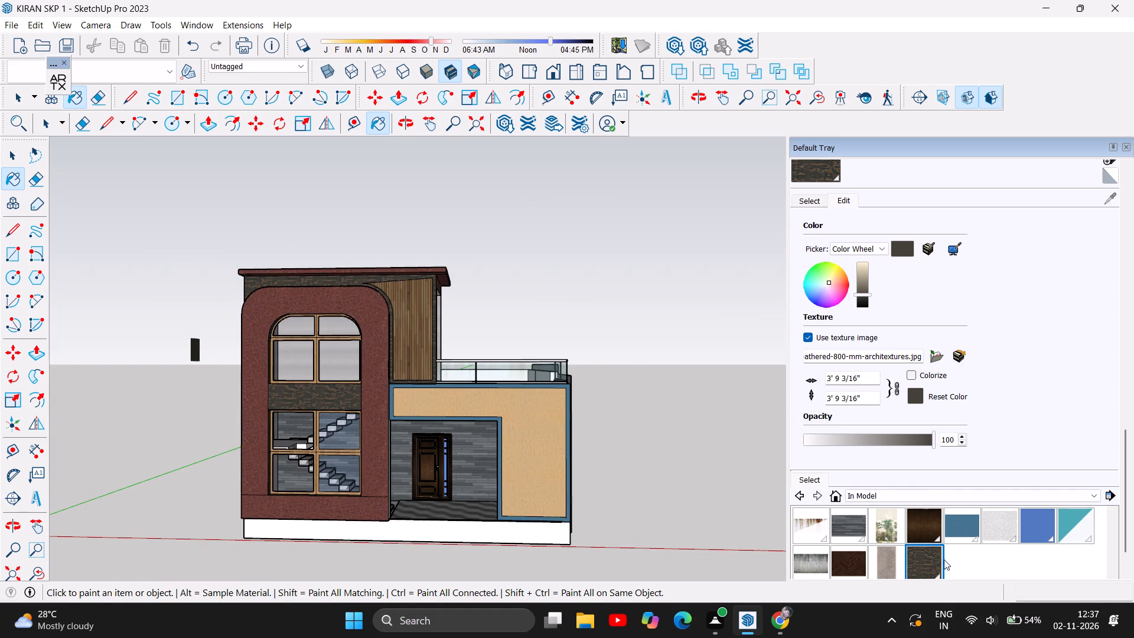
pyautogui.scroll(-1, 959, 537)
pyautogui.scroll(1, 959, 555)
pyautogui.click(891, 562)
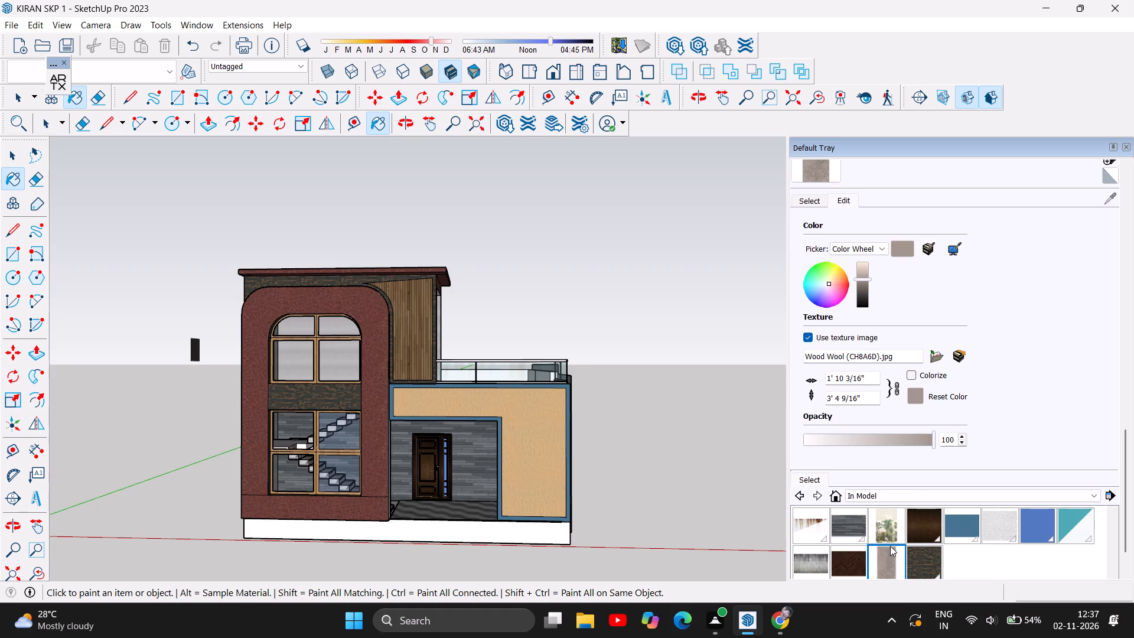
pyautogui.click(344, 281)
pyautogui.click(333, 401)
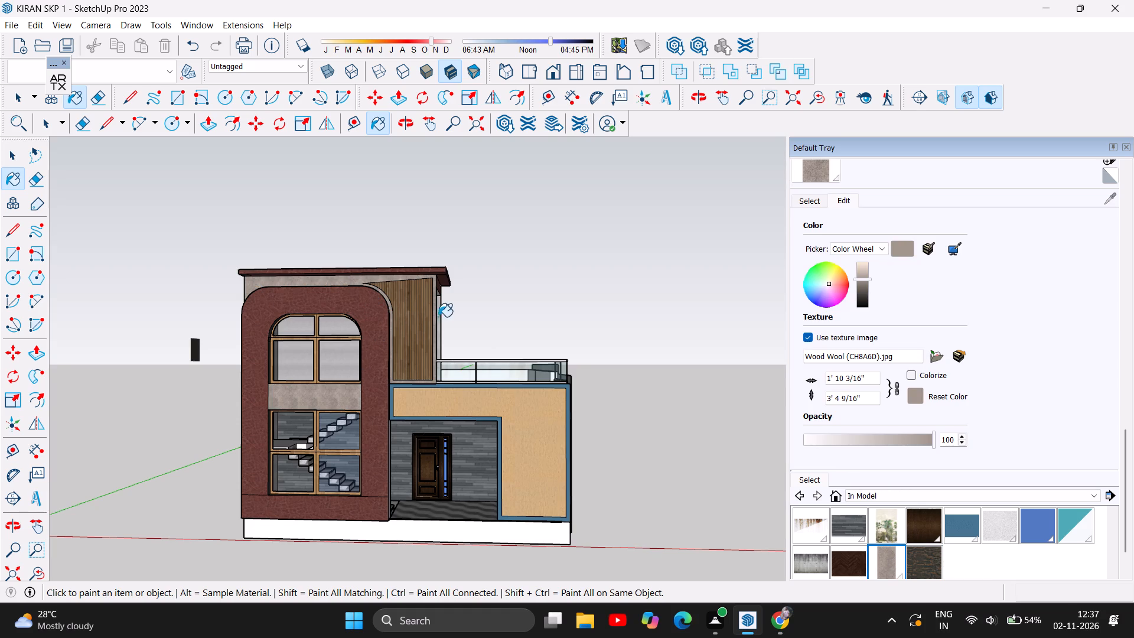
# Repaint the blue offset border around the tan entrance wall with the Wood Wool material and check the whole front.
pyautogui.scroll(5, 480, 289)
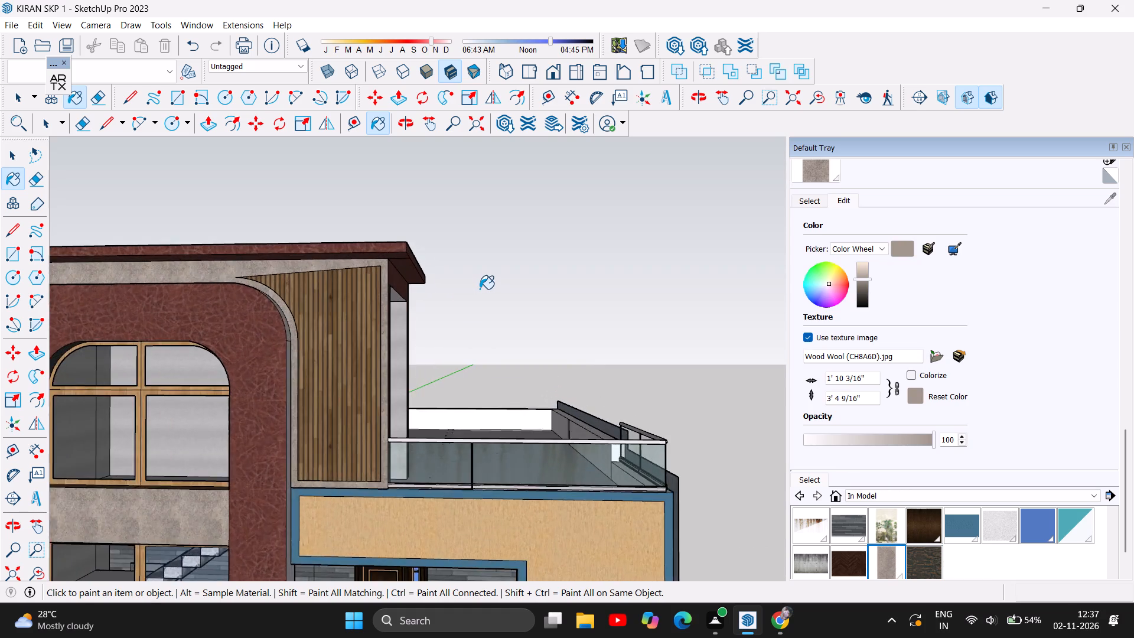
pyautogui.scroll(3, 480, 289)
pyautogui.scroll(-2, 480, 289)
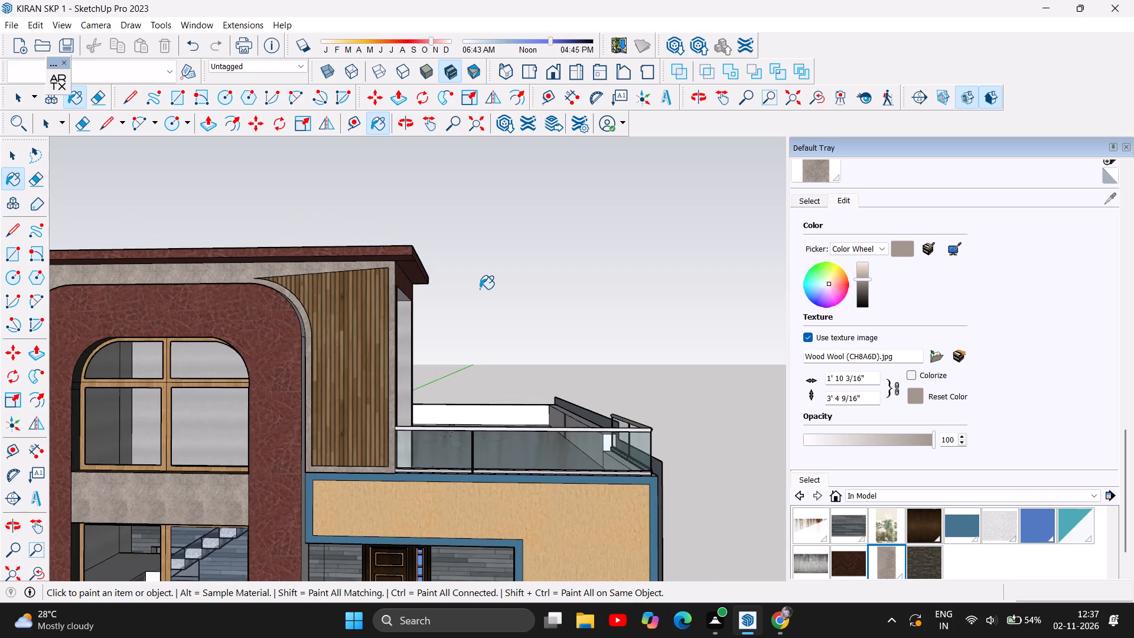
pyautogui.click(439, 475)
pyautogui.scroll(-2, 527, 324)
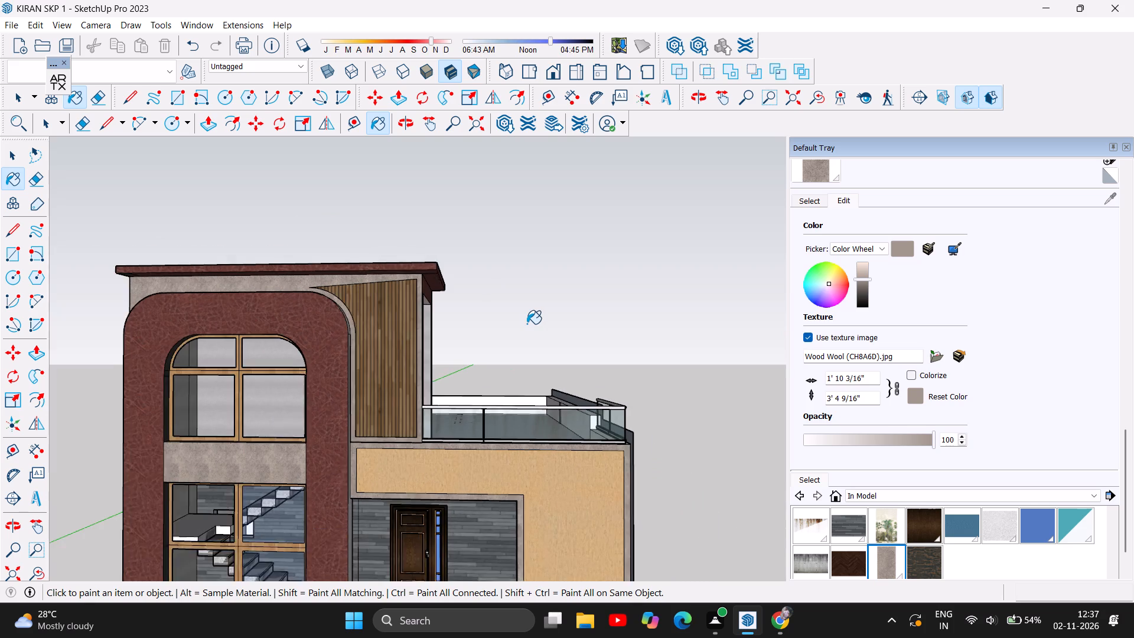
pyautogui.scroll(-5, 527, 324)
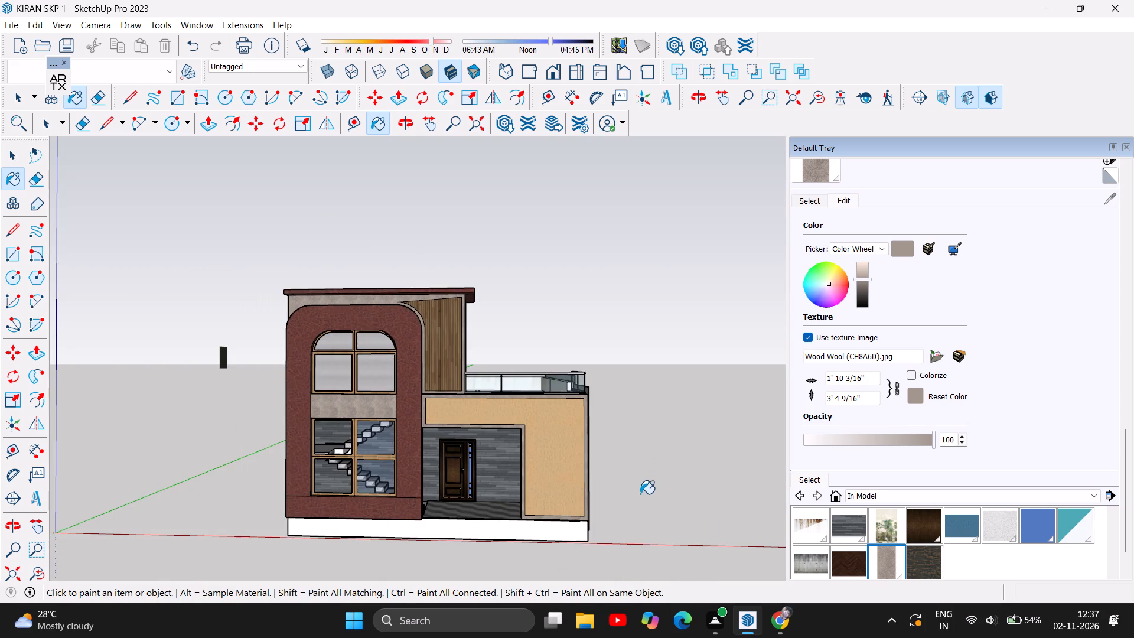
# Paint the flat roof slab's front edge, side edge and underside above the upper wall with the Wood Wool material.
pyautogui.scroll(4, 641, 498)
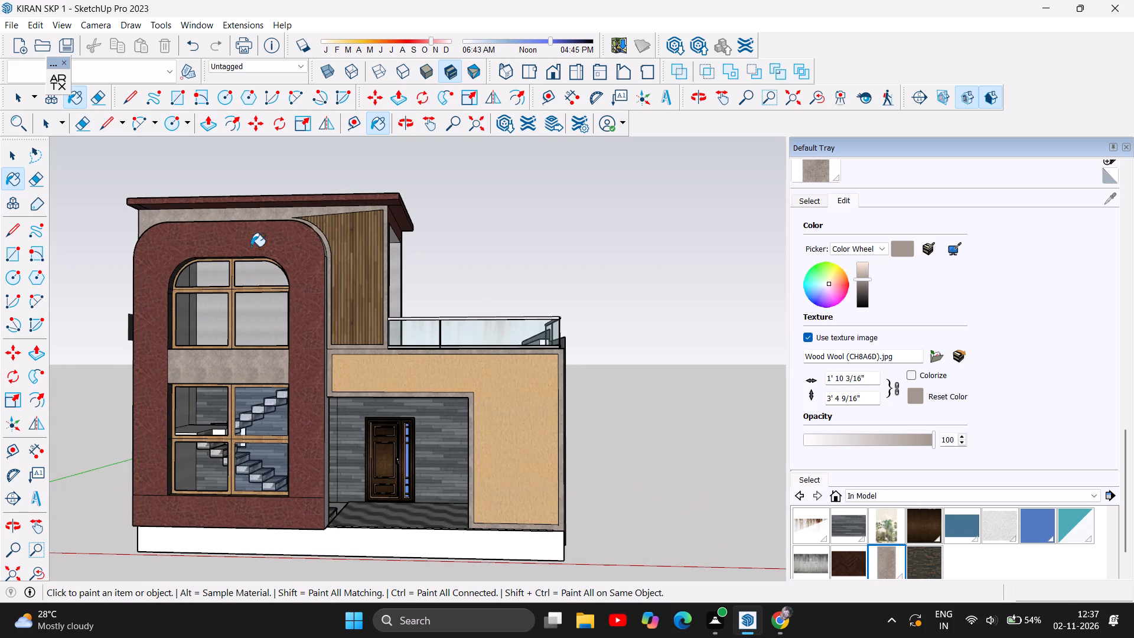
pyautogui.scroll(1, 379, 196)
pyautogui.scroll(3, 489, 209)
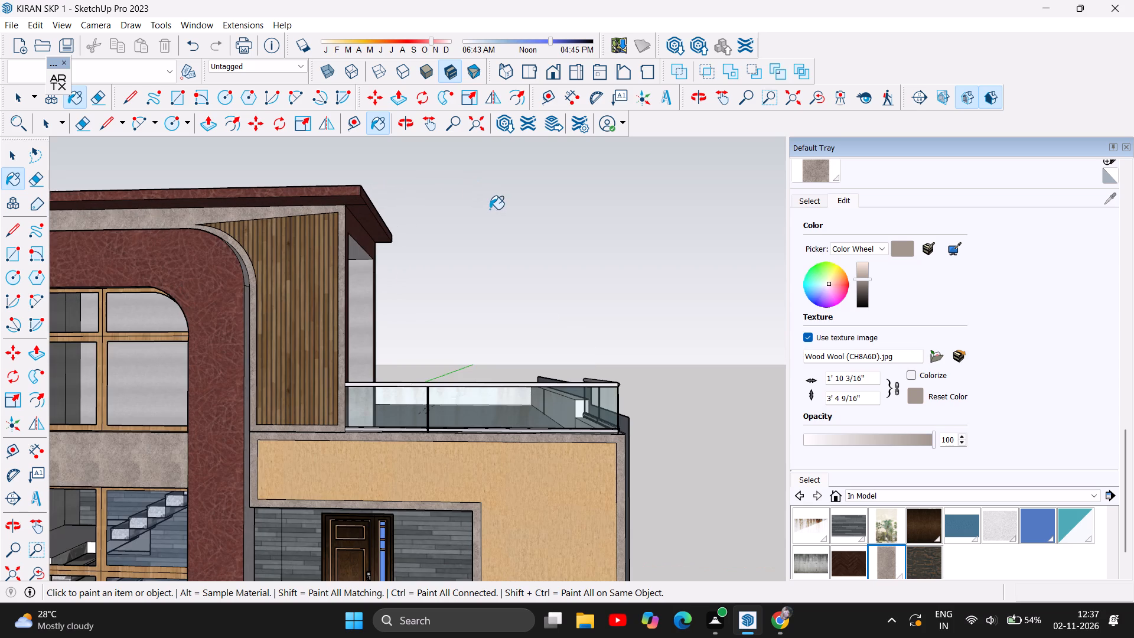
pyautogui.scroll(-3, 490, 209)
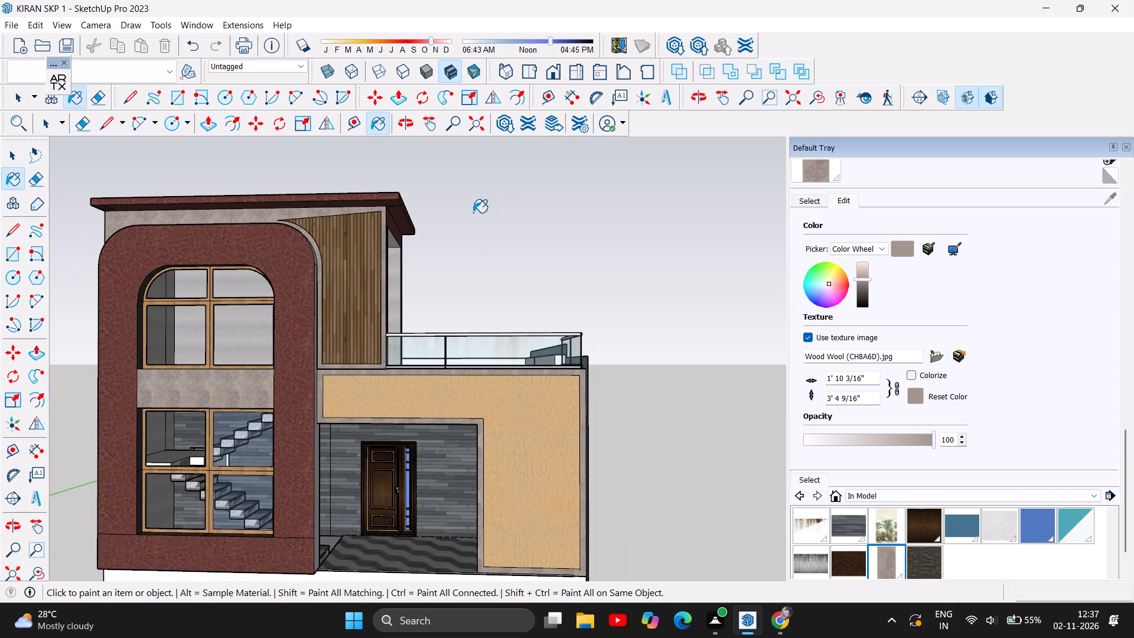
pyautogui.click(379, 196)
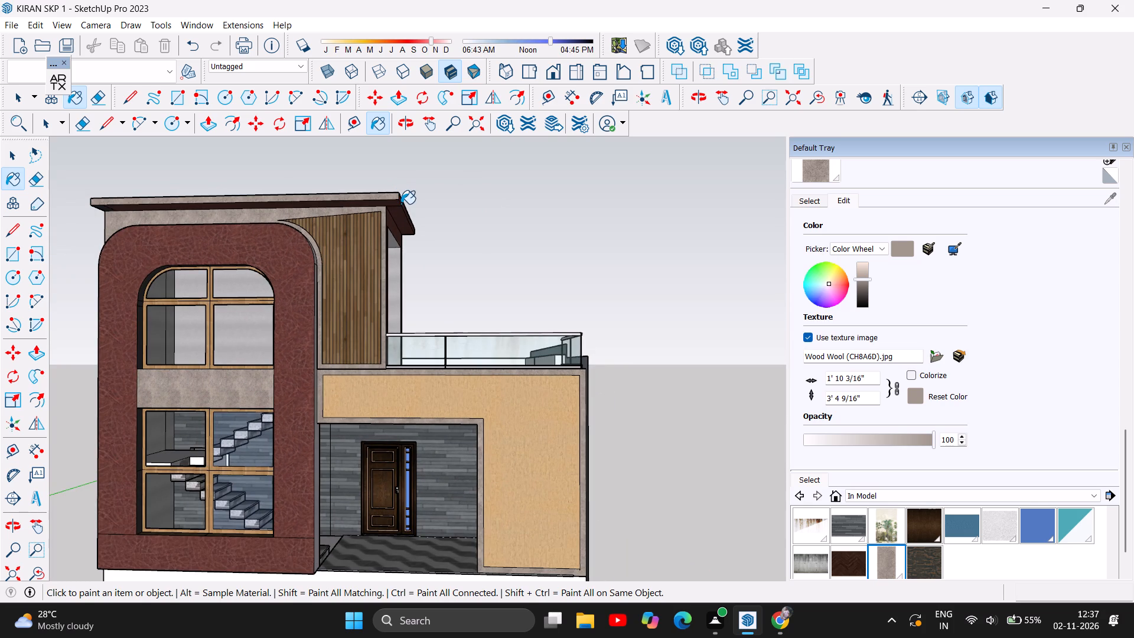
pyautogui.click(402, 204)
pyautogui.click(398, 214)
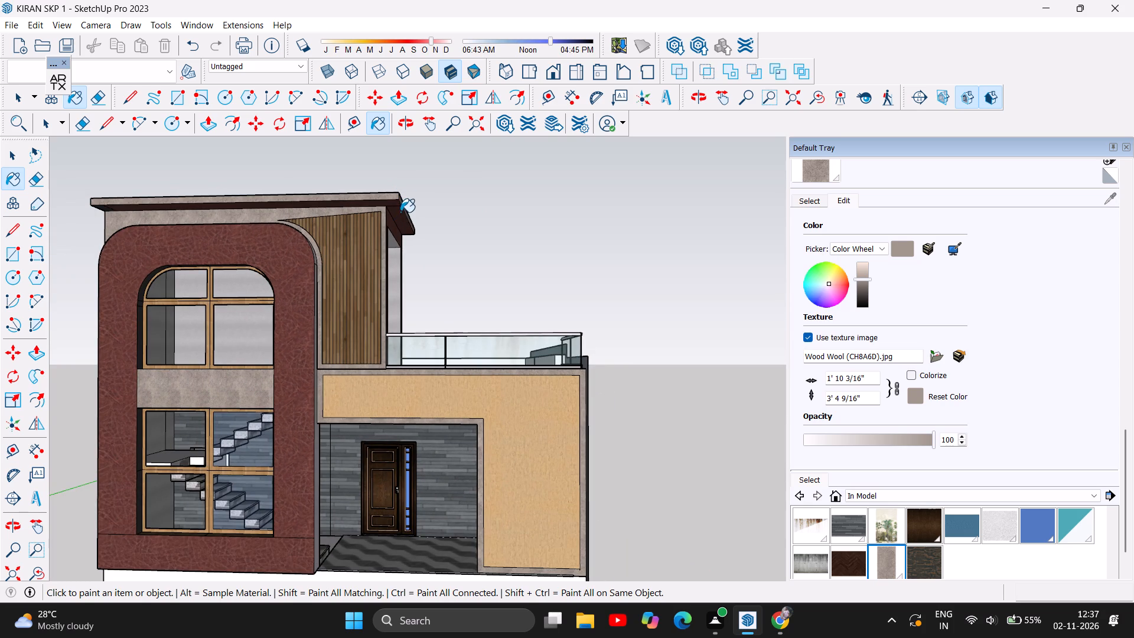
pyautogui.click(392, 207)
pyautogui.click(379, 205)
pyautogui.click(390, 217)
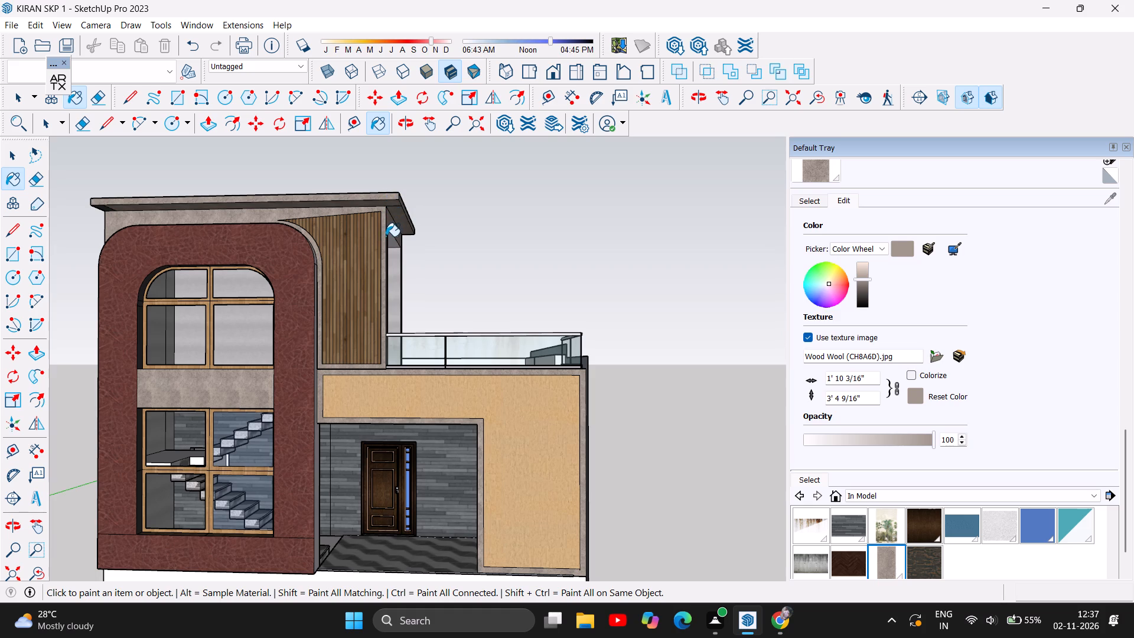
pyautogui.click(387, 237)
# Paint the thin dark red strip along the outer edge of the upper side wall with the Wood Wool material.
pyautogui.scroll(7, 393, 272)
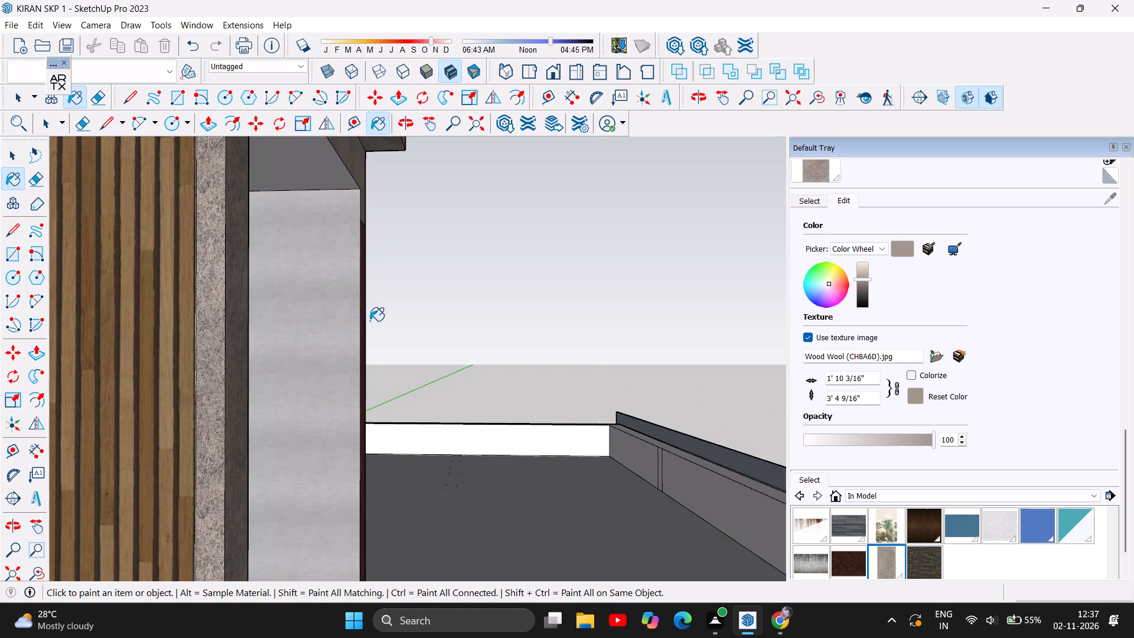
pyautogui.click(364, 327)
pyautogui.click(360, 330)
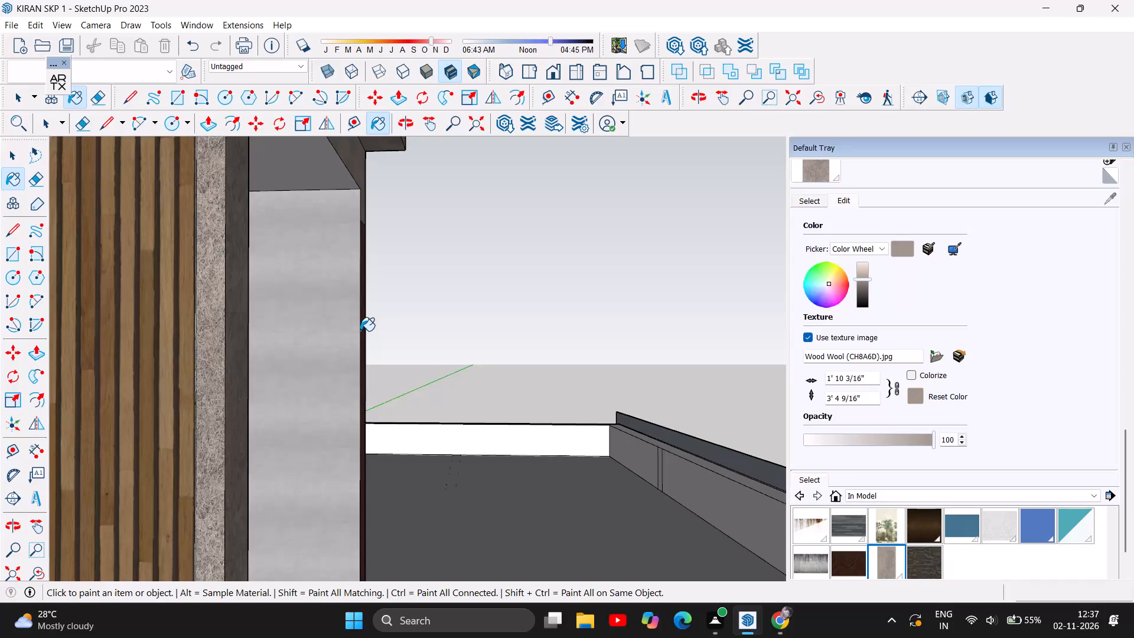
pyautogui.click(362, 248)
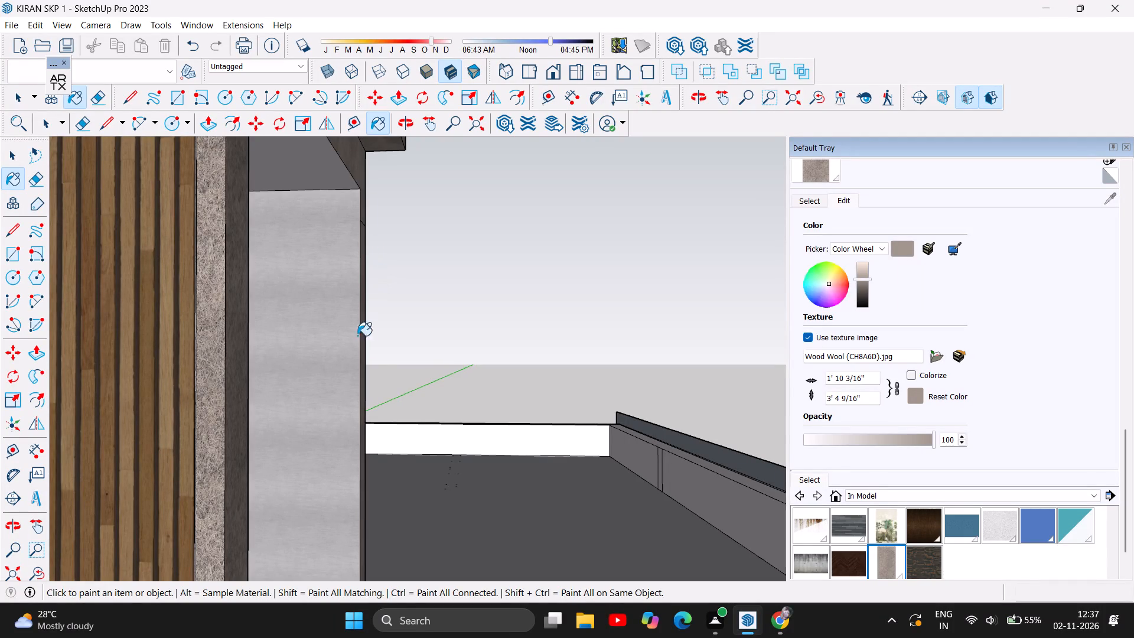
pyautogui.scroll(-3, 374, 337)
pyautogui.scroll(-1, 438, 329)
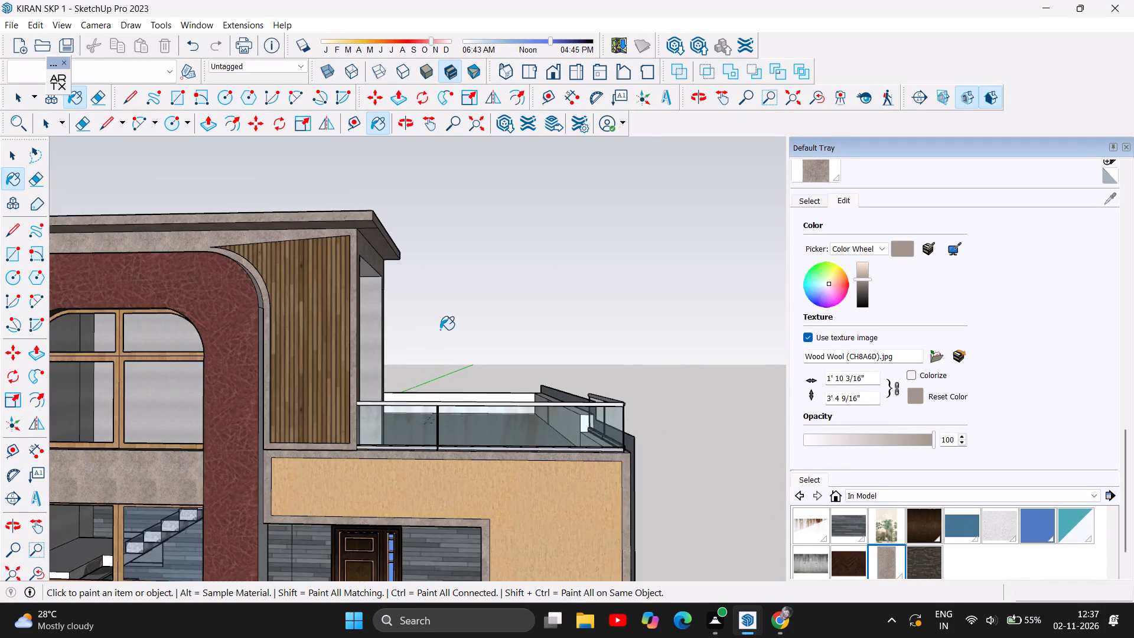
pyautogui.scroll(-1, 440, 330)
pyautogui.scroll(-3, 493, 310)
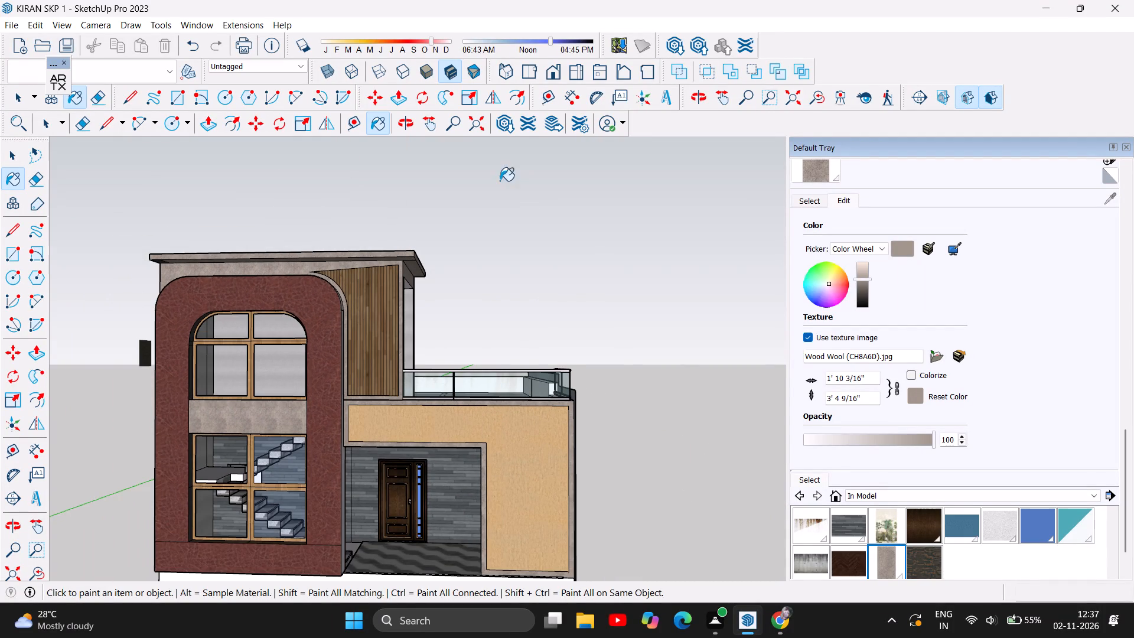
# Examine the Wood Wool surfaces on the roof's side and front, including the band between the arched frame's windows up close.
pyautogui.click(408, 125)
pyautogui.moveTo(517, 307); pyautogui.dragTo(67, 298)
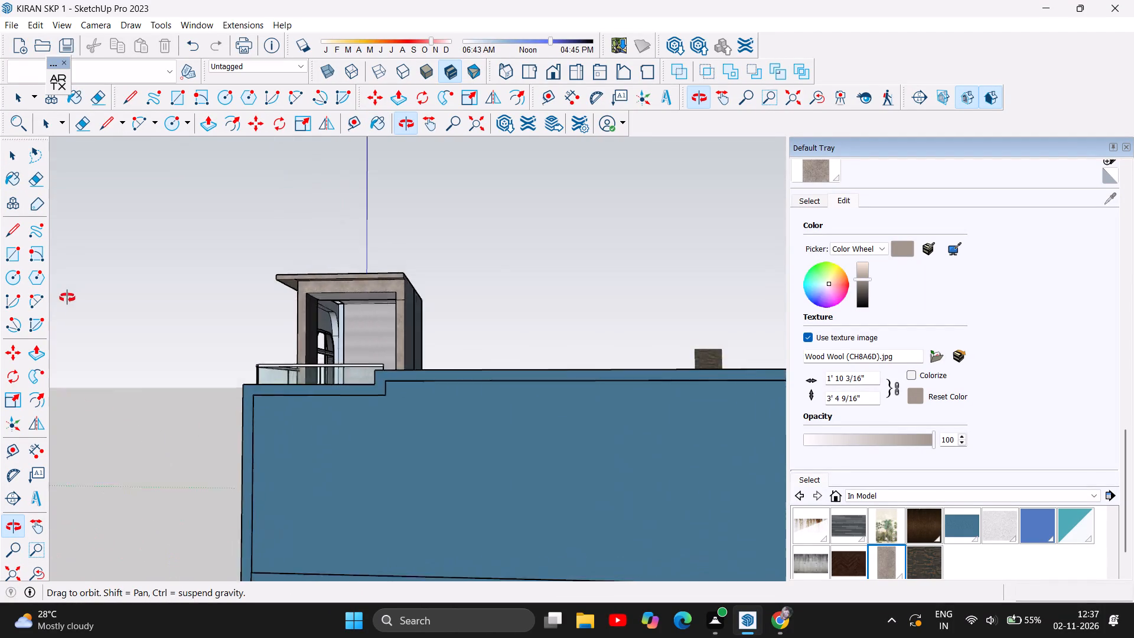
pyautogui.moveTo(67, 298); pyautogui.dragTo(523, 292)
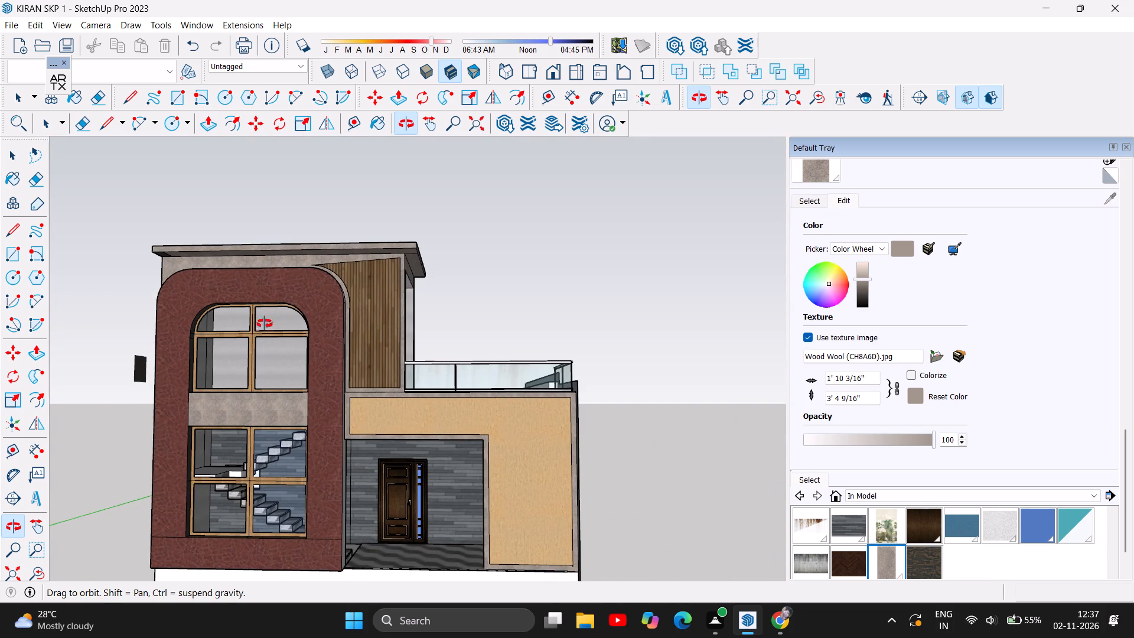
pyautogui.scroll(2, 236, 405)
pyautogui.scroll(1, 318, 419)
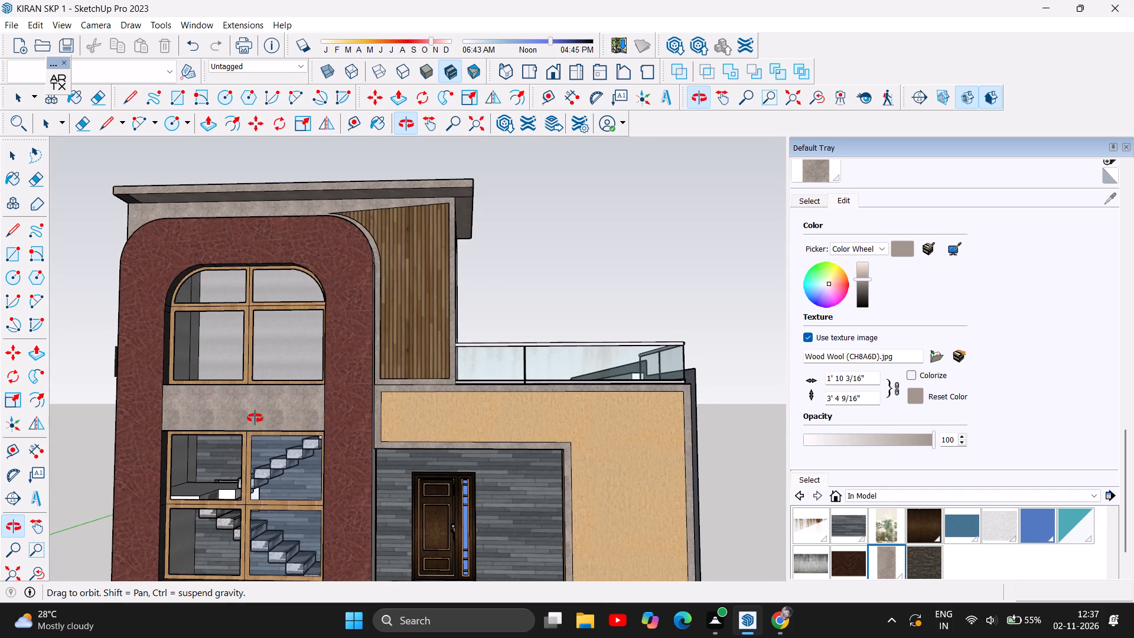
pyautogui.scroll(3, 255, 418)
pyautogui.scroll(6, 307, 424)
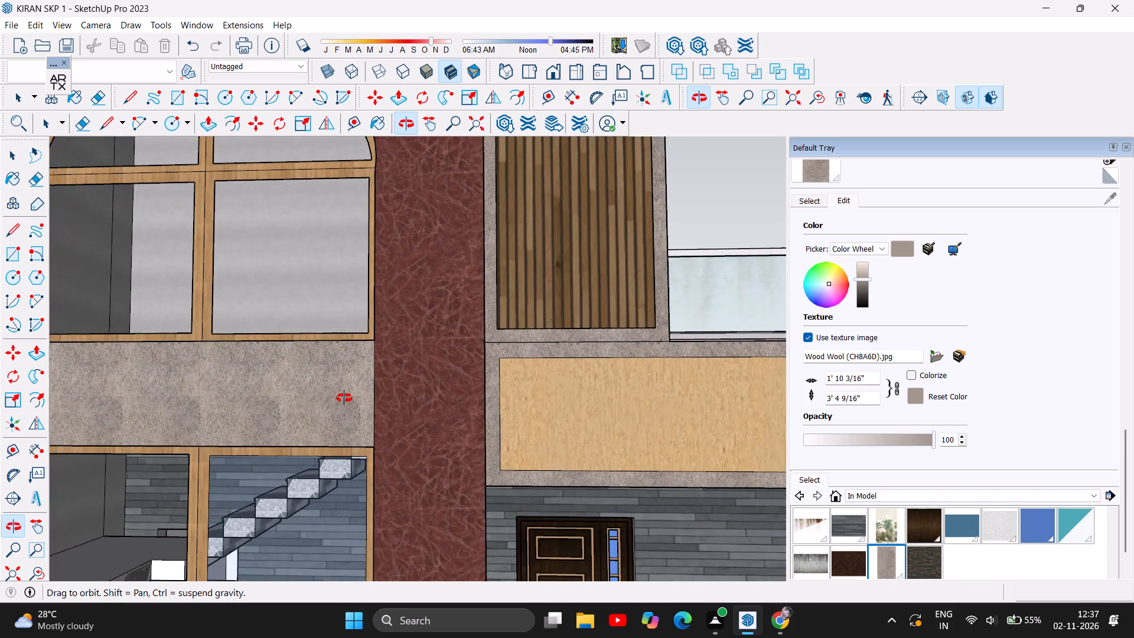
pyautogui.scroll(1, 344, 398)
pyautogui.scroll(2, 168, 488)
pyautogui.scroll(4, 334, 417)
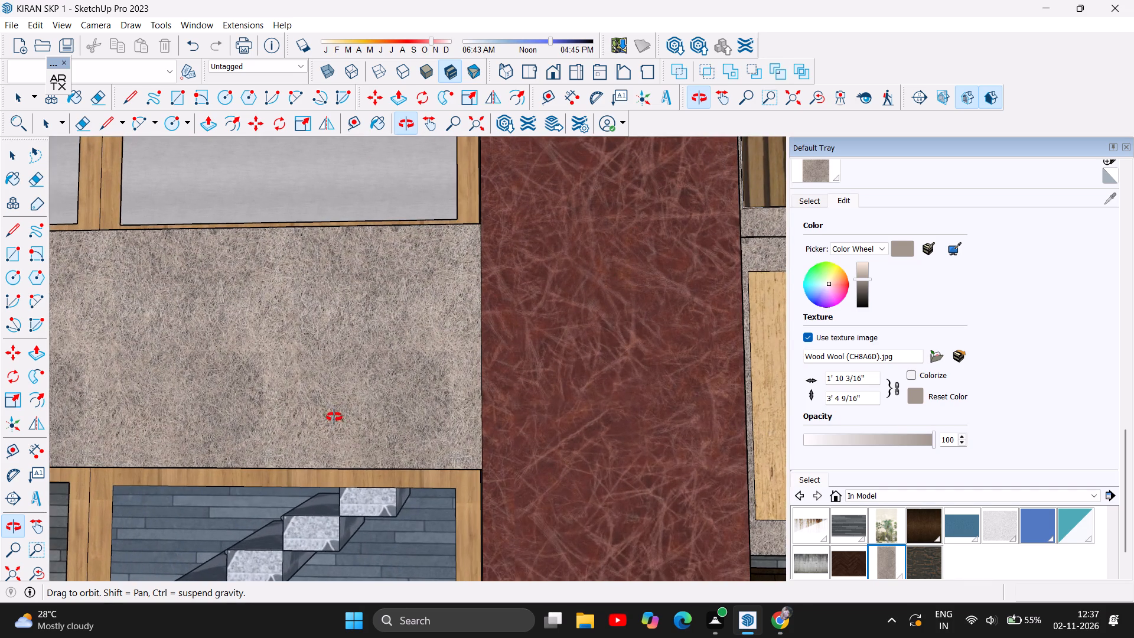
pyautogui.scroll(4, 417, 359)
pyautogui.scroll(2, 338, 346)
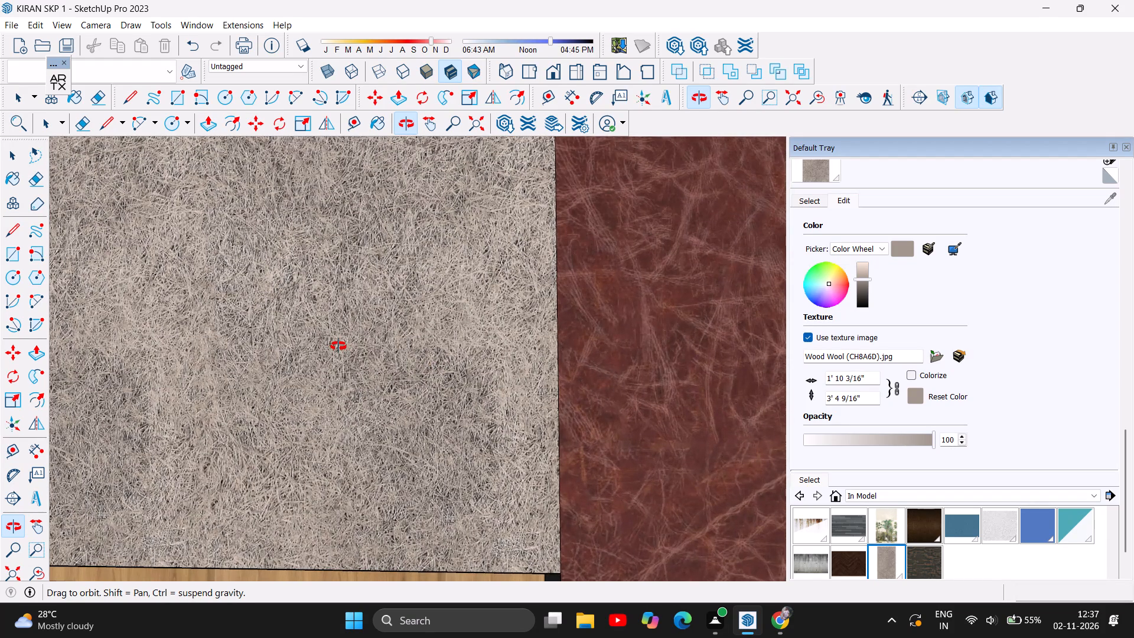
pyautogui.scroll(1, 338, 346)
pyautogui.scroll(-7, 338, 346)
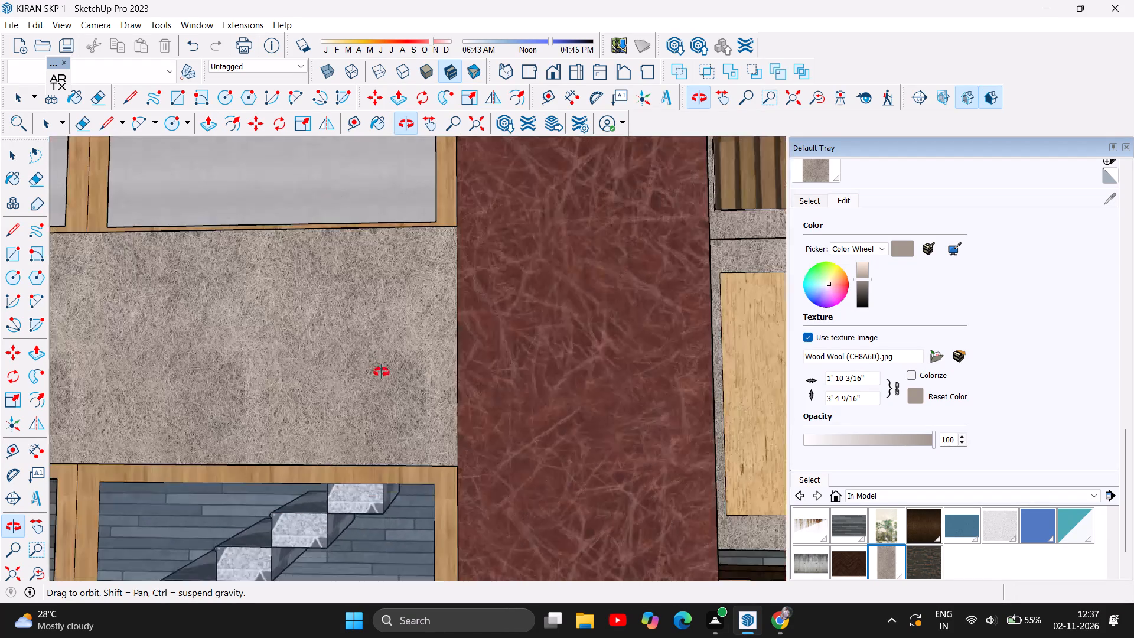
pyautogui.scroll(-11, 382, 372)
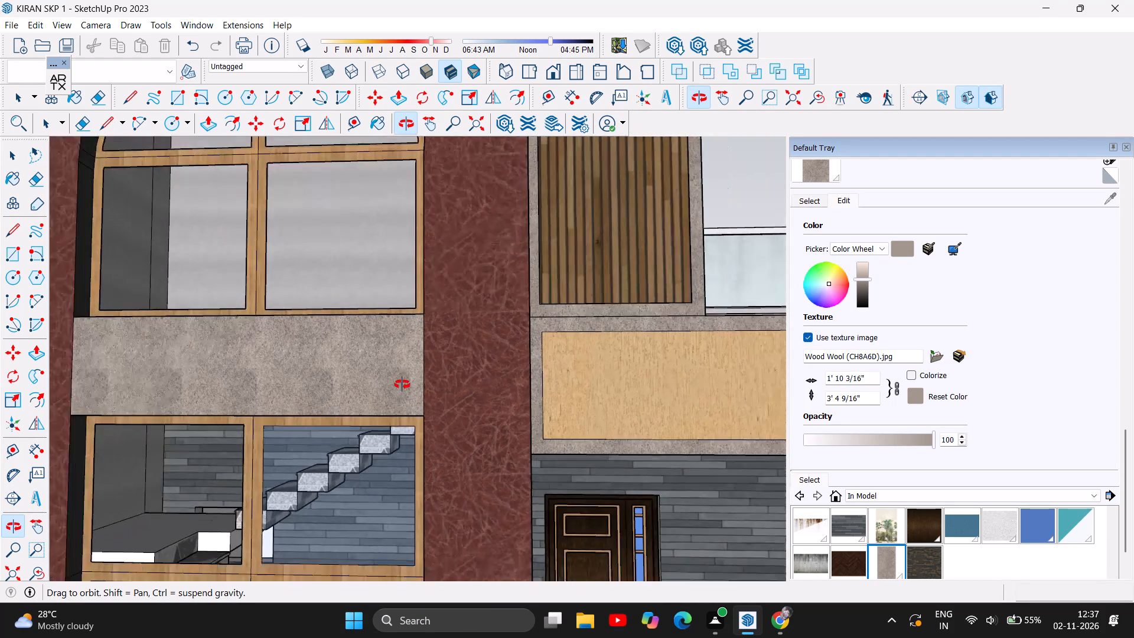
pyautogui.scroll(-9, 402, 385)
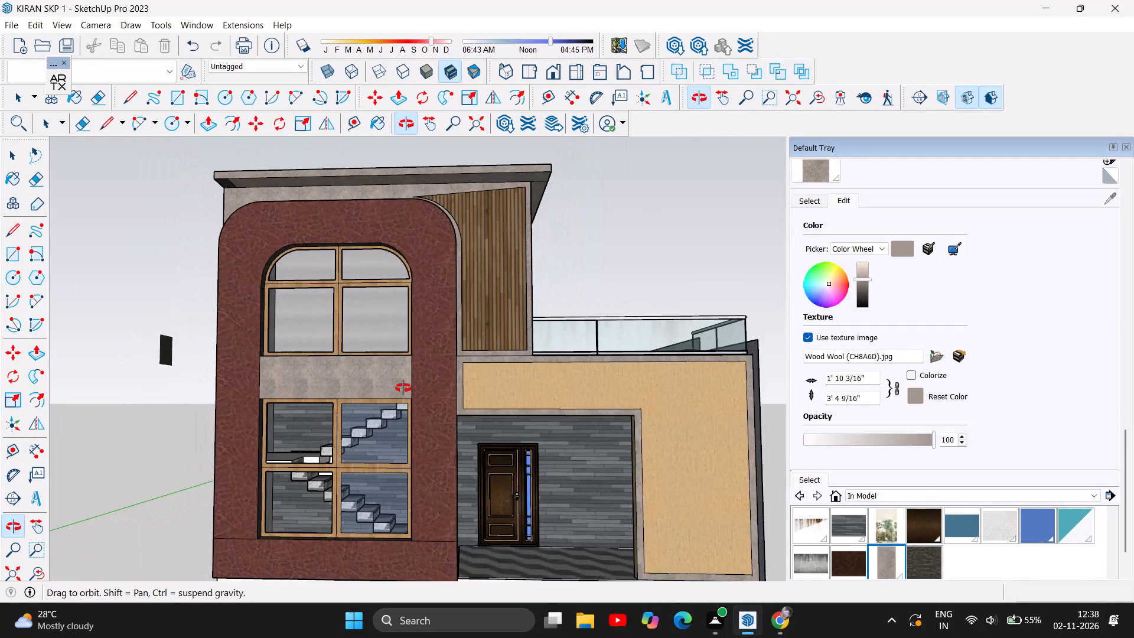
pyautogui.scroll(-3, 403, 388)
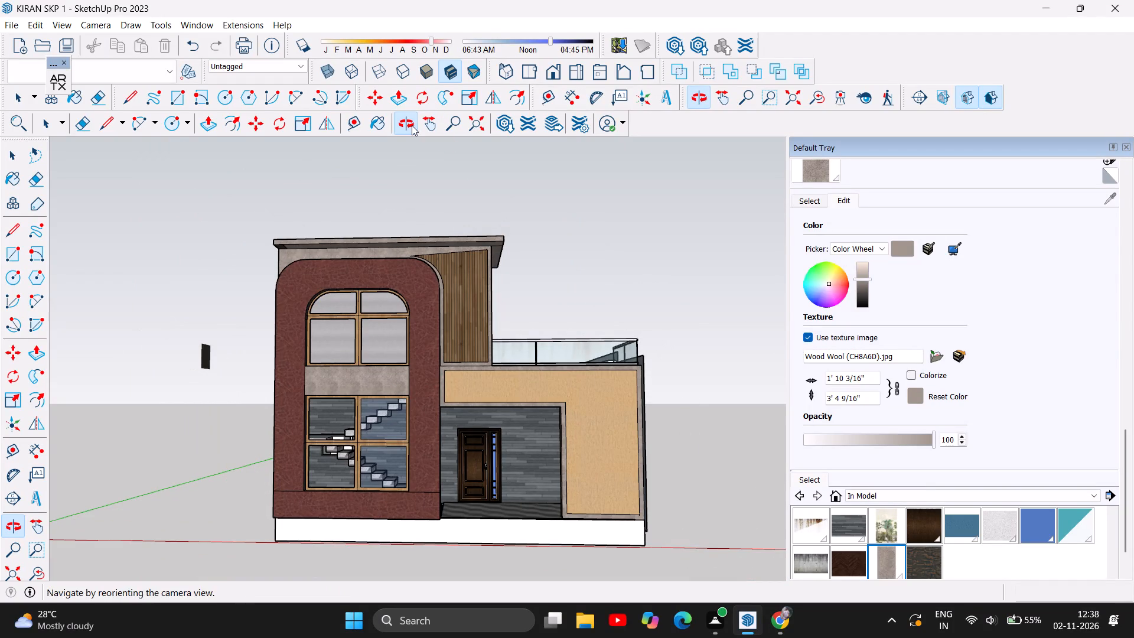
# Repaint the upper front panel beside the arched frame with the dark weathered texture in place of the Oak Cladding.
pyautogui.click(412, 125)
pyautogui.moveTo(433, 284); pyautogui.dragTo(325, 356)
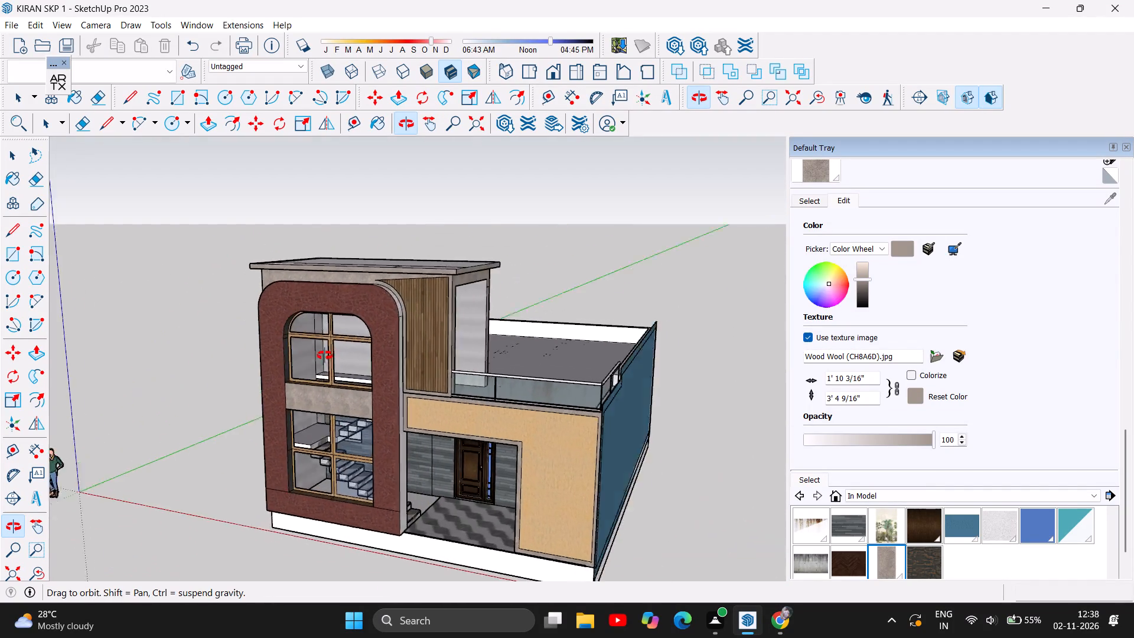
pyautogui.moveTo(325, 356); pyautogui.dragTo(707, 315)
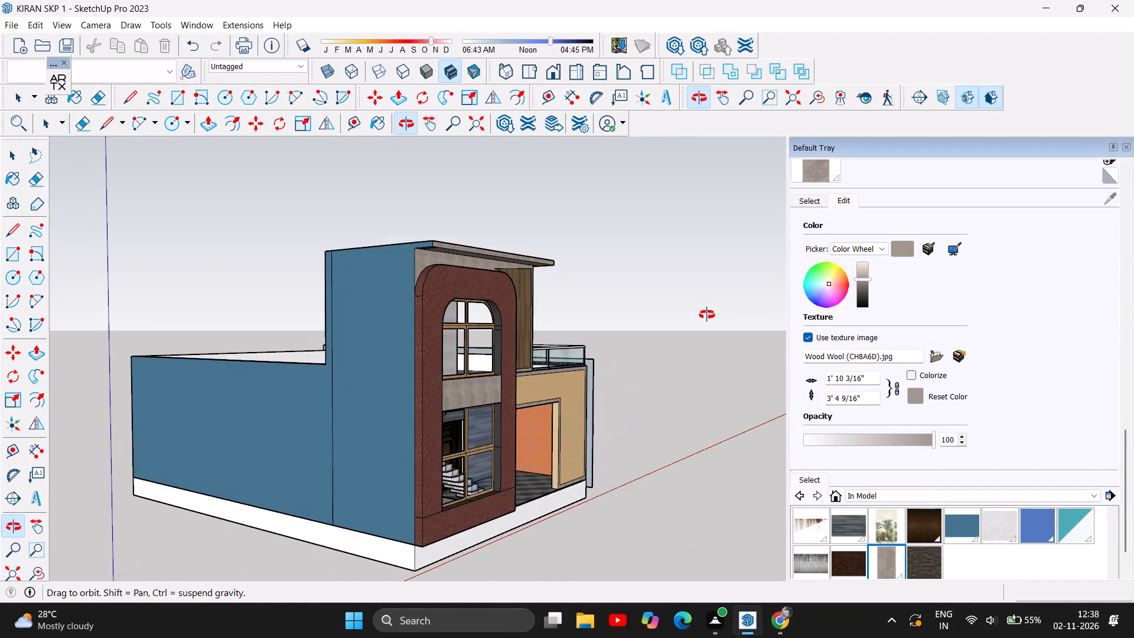
pyautogui.moveTo(707, 315); pyautogui.dragTo(211, 385)
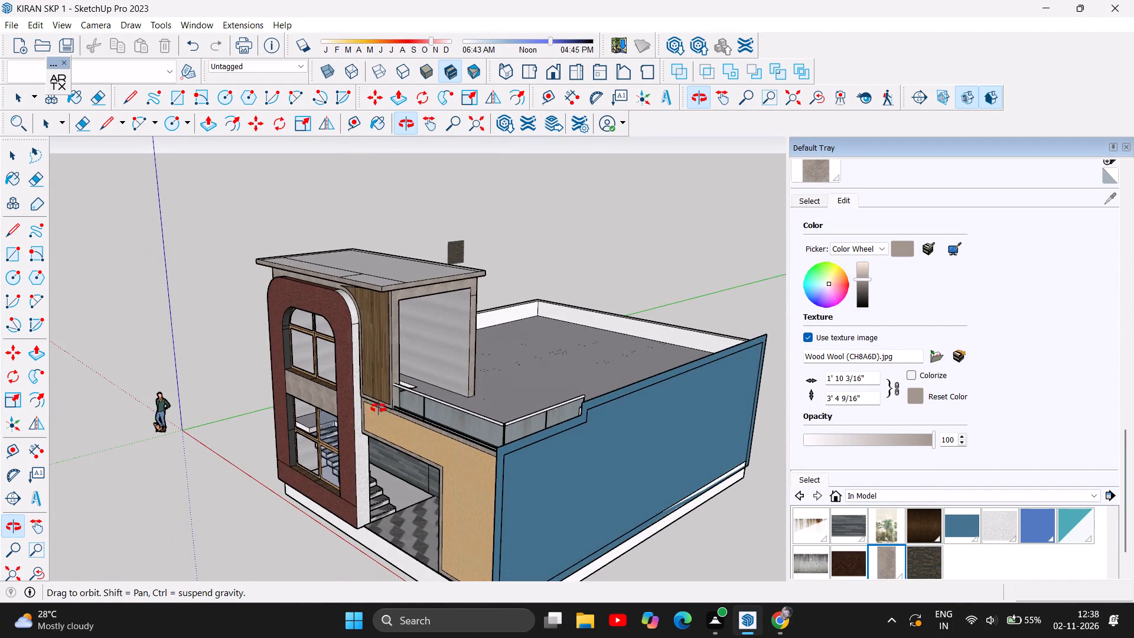
pyautogui.scroll(3, 384, 420)
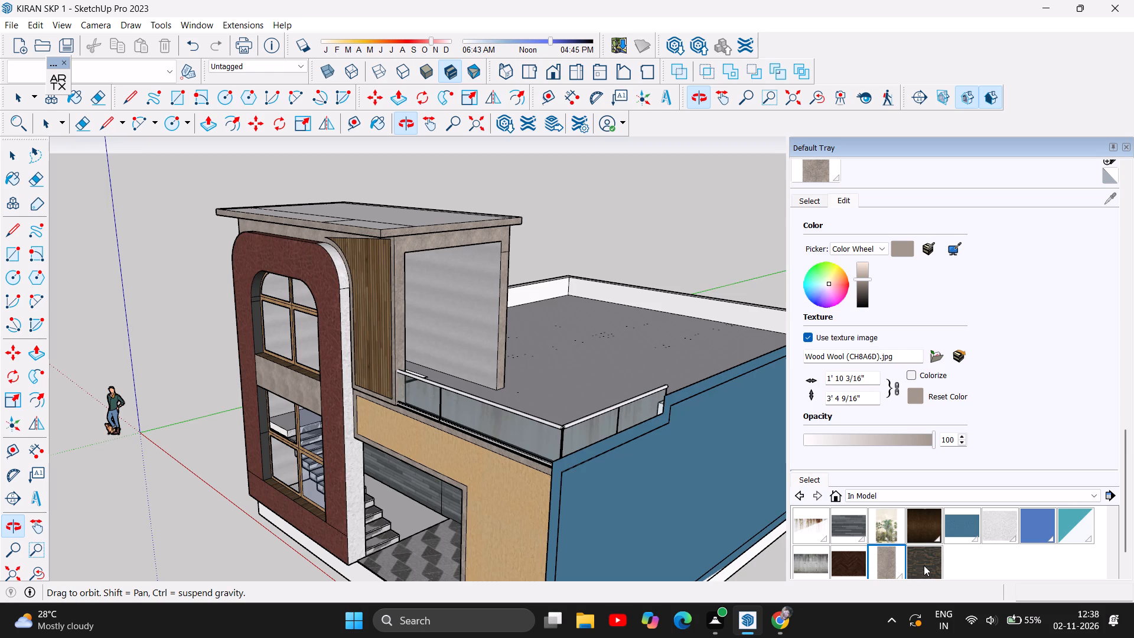
pyautogui.click(924, 565)
pyautogui.click(364, 307)
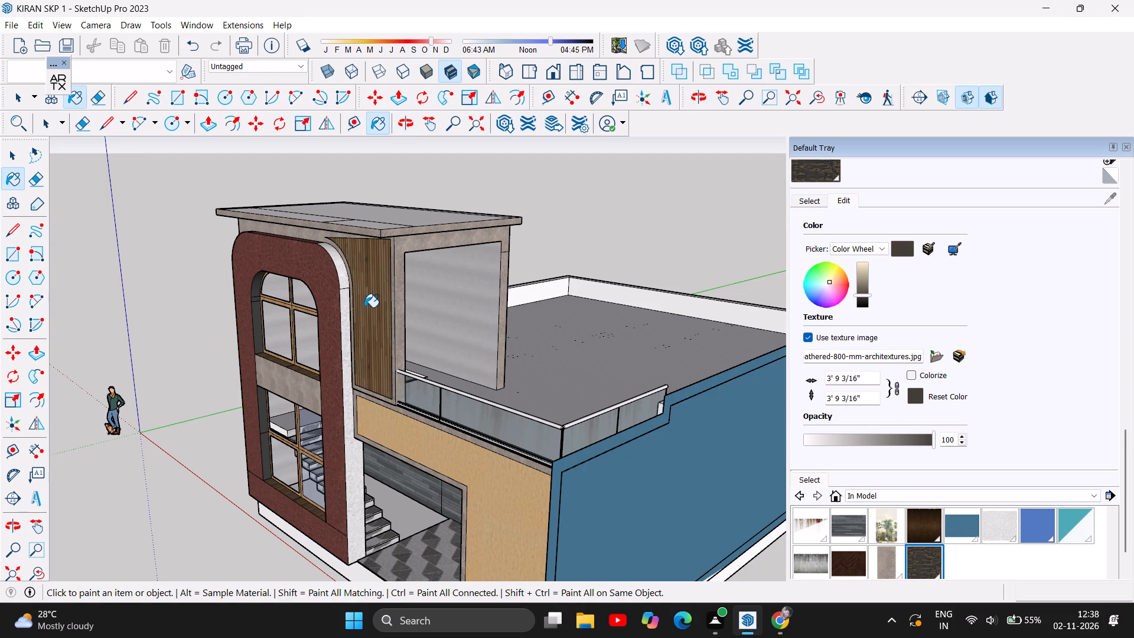
pyautogui.scroll(-3, 679, 262)
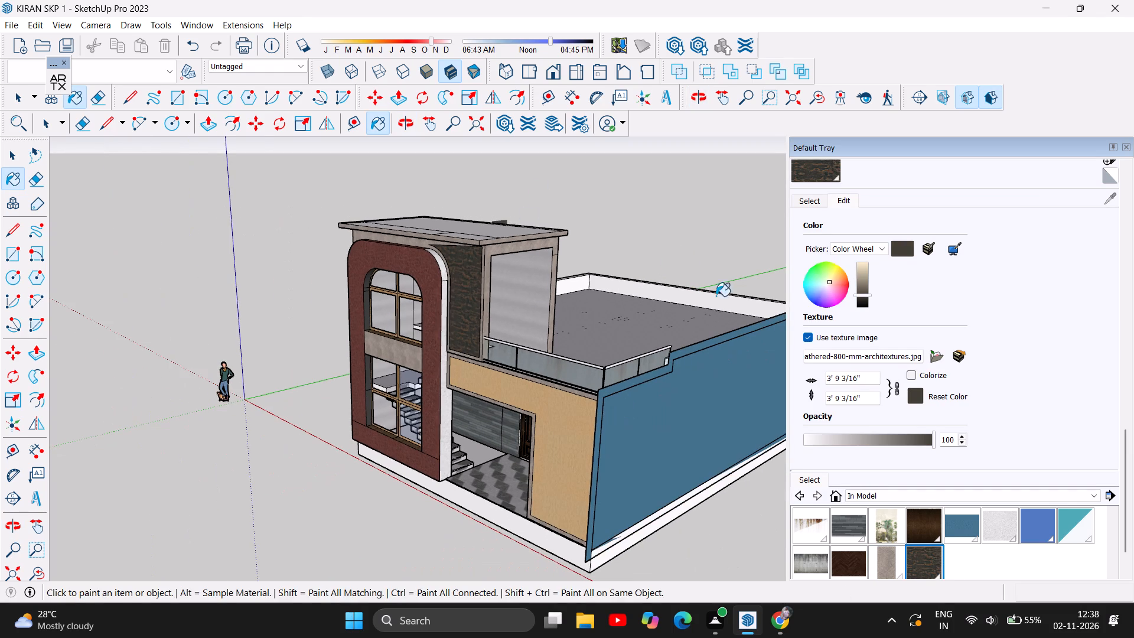
# Repaint the upper wall's border around the dark panel with the Textured Stucco material.
pyautogui.click(1000, 513)
pyautogui.click(413, 245)
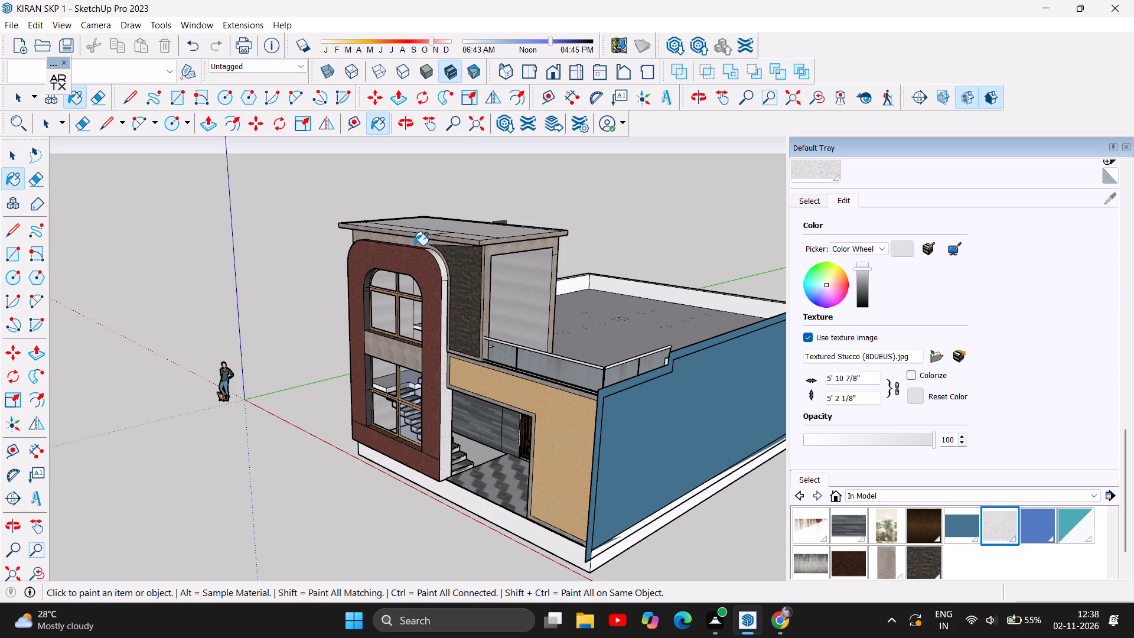
pyautogui.click(418, 243)
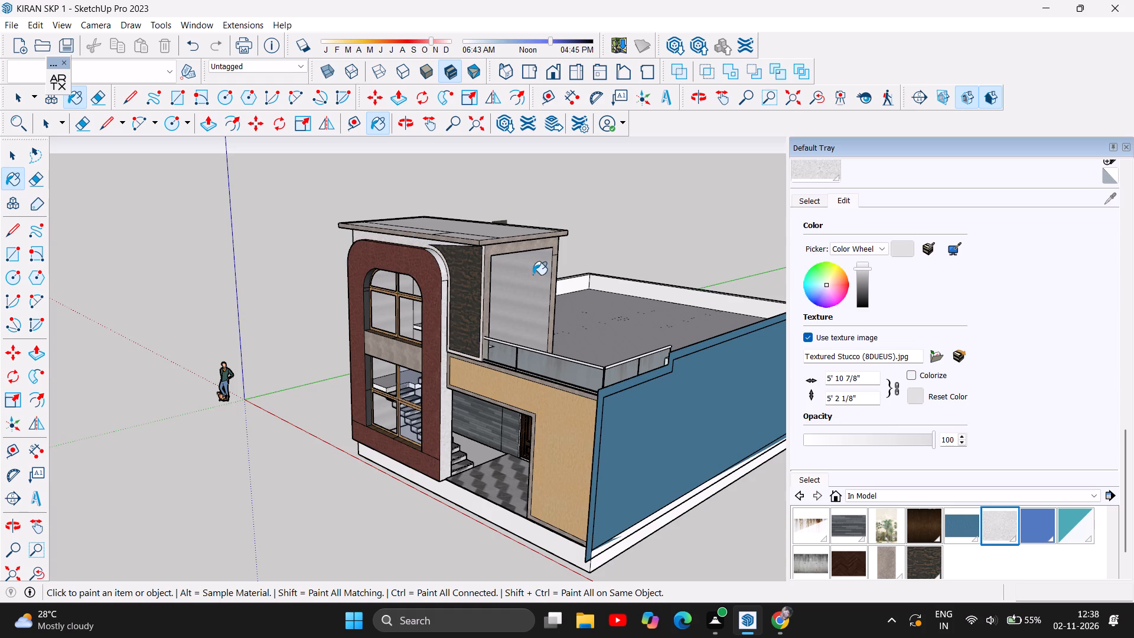
# Examine the dark panel and stucco border against the whole front facade from angled and straight-on views.
pyautogui.click(403, 128)
pyautogui.moveTo(347, 349); pyautogui.dragTo(511, 299)
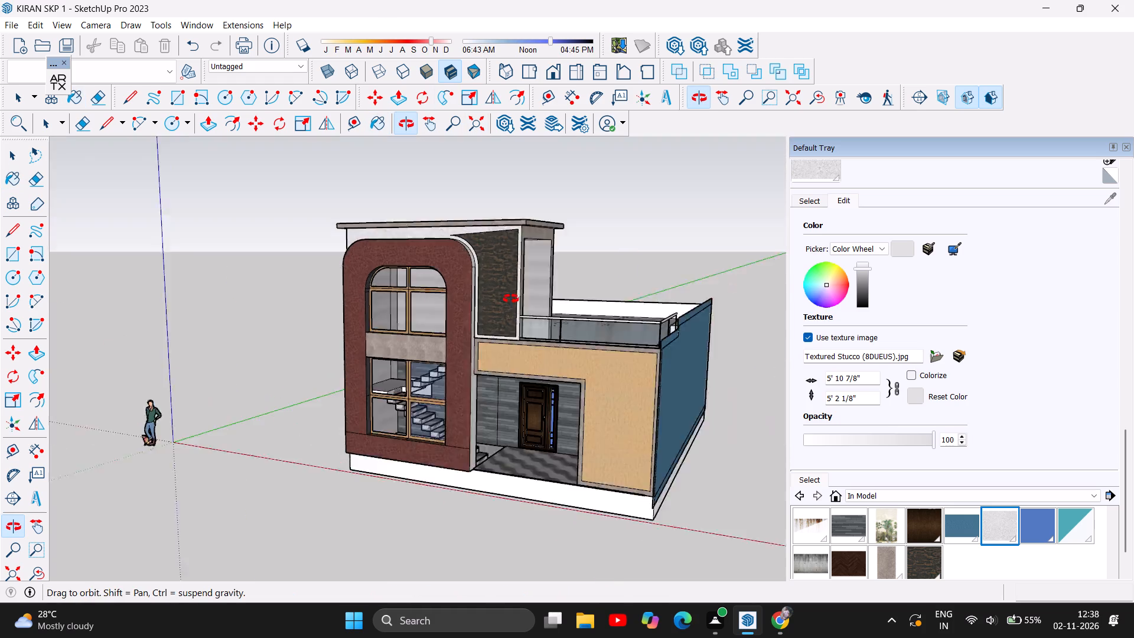
pyautogui.moveTo(511, 299); pyautogui.dragTo(565, 282)
pyautogui.click(566, 282)
pyautogui.scroll(-4, 637, 362)
pyautogui.moveTo(559, 358); pyautogui.dragTo(578, 322)
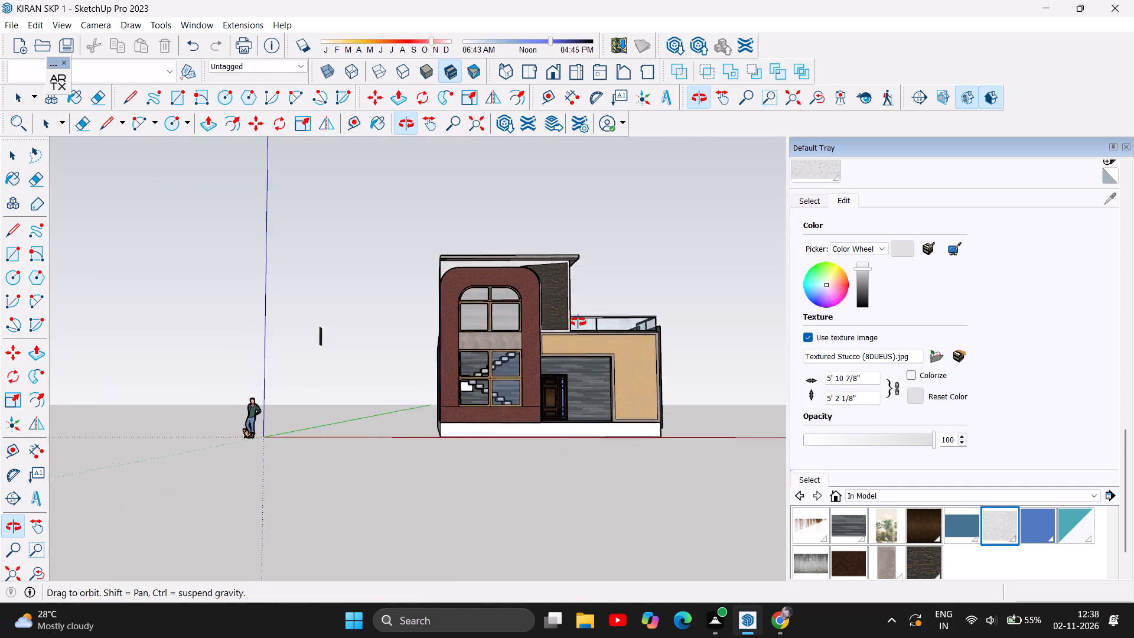
pyautogui.moveTo(578, 322); pyautogui.dragTo(580, 346)
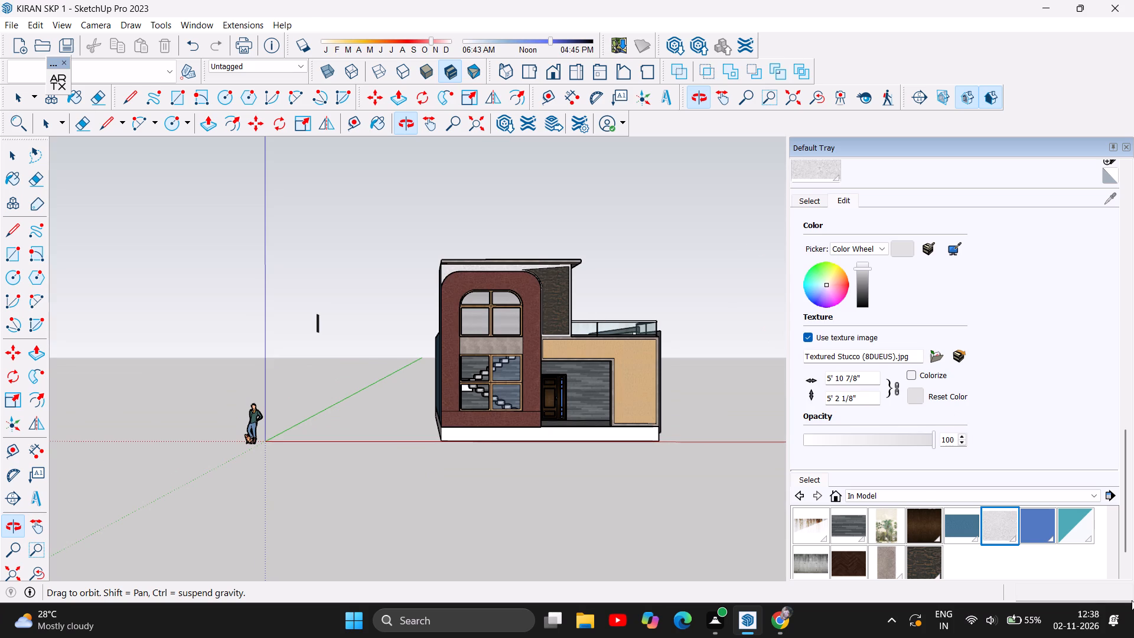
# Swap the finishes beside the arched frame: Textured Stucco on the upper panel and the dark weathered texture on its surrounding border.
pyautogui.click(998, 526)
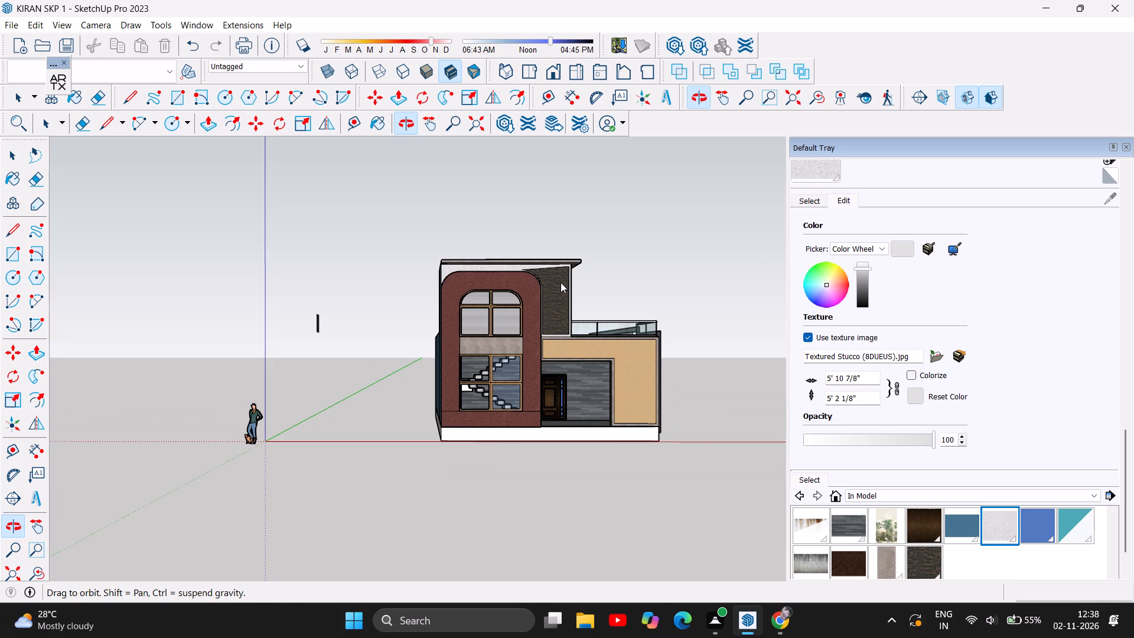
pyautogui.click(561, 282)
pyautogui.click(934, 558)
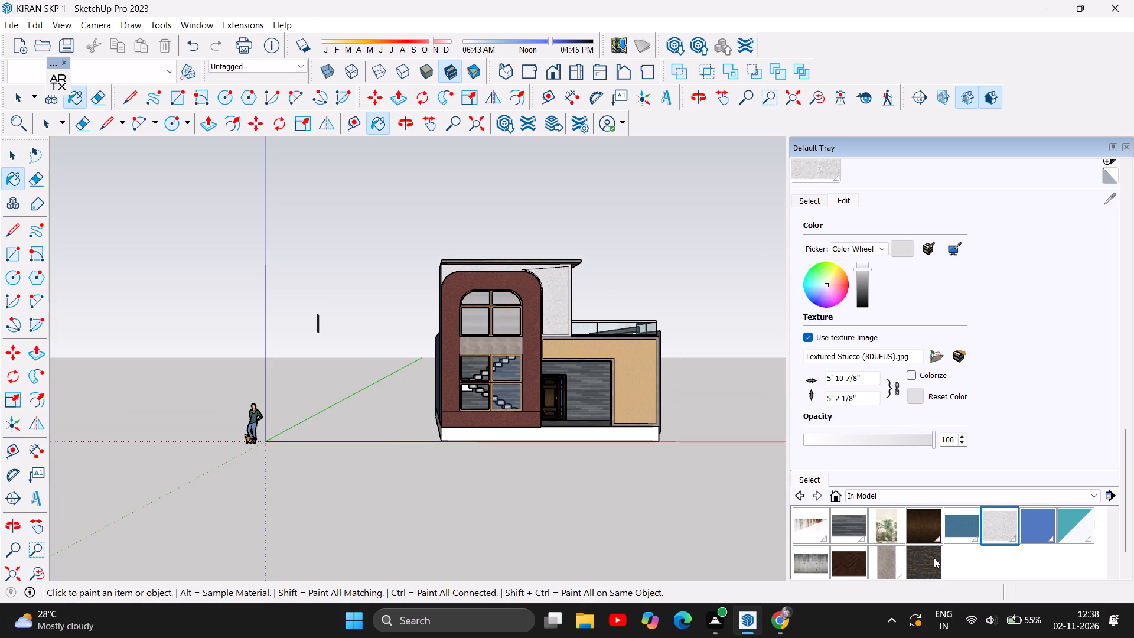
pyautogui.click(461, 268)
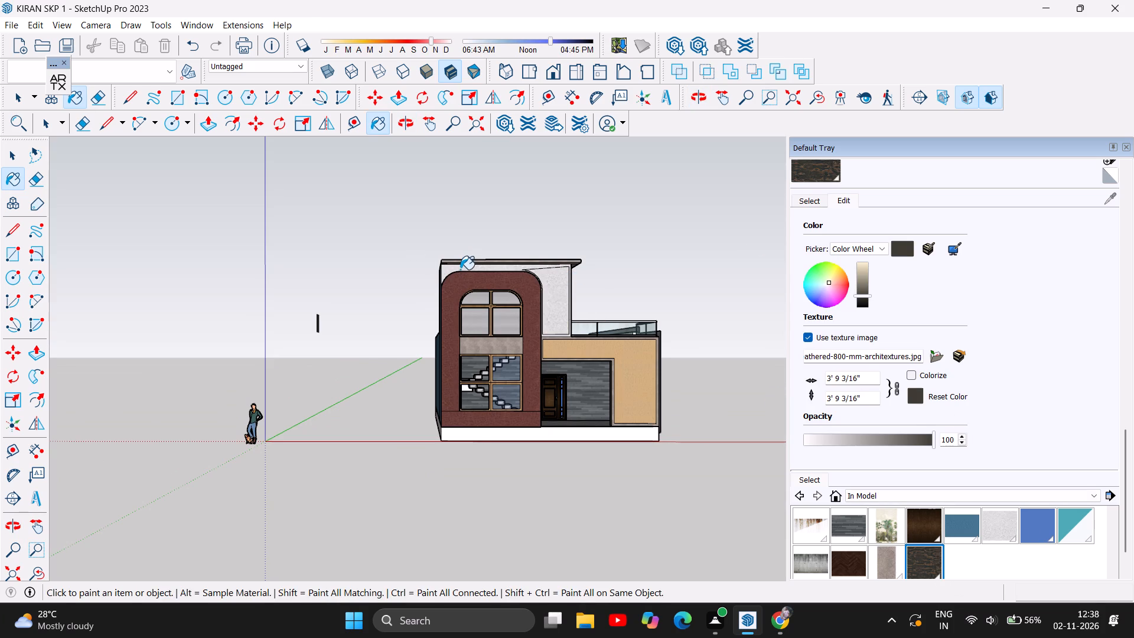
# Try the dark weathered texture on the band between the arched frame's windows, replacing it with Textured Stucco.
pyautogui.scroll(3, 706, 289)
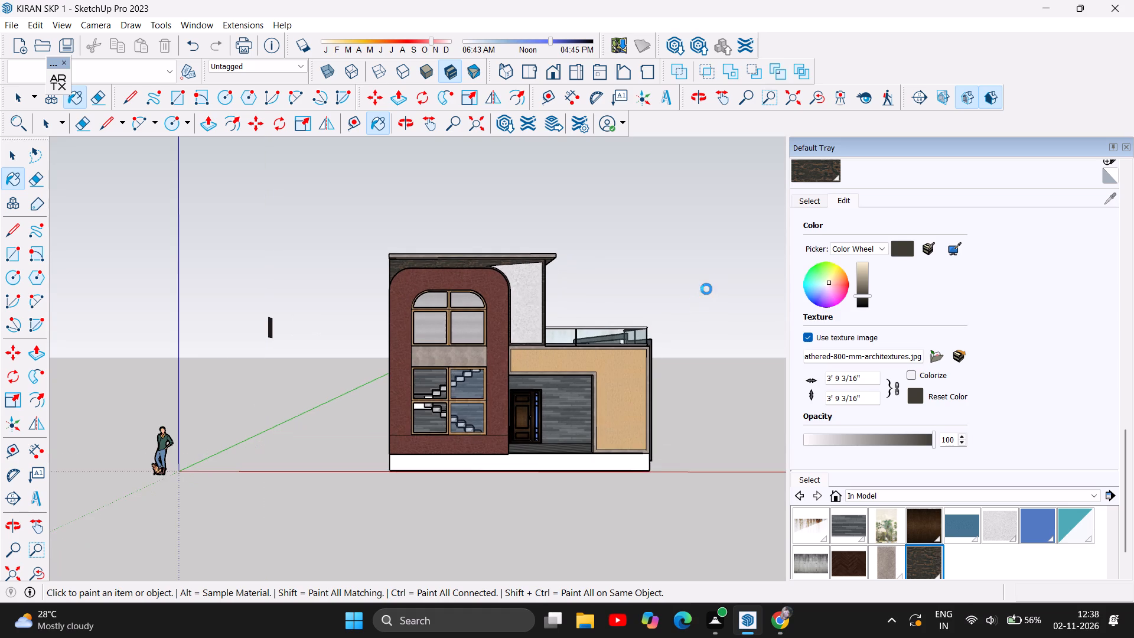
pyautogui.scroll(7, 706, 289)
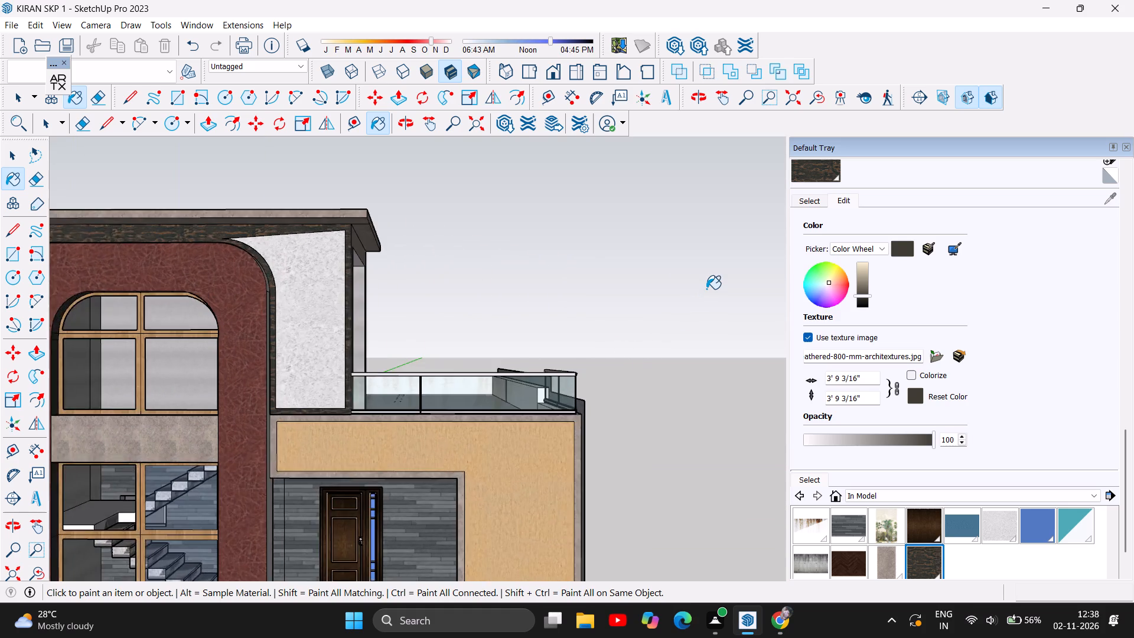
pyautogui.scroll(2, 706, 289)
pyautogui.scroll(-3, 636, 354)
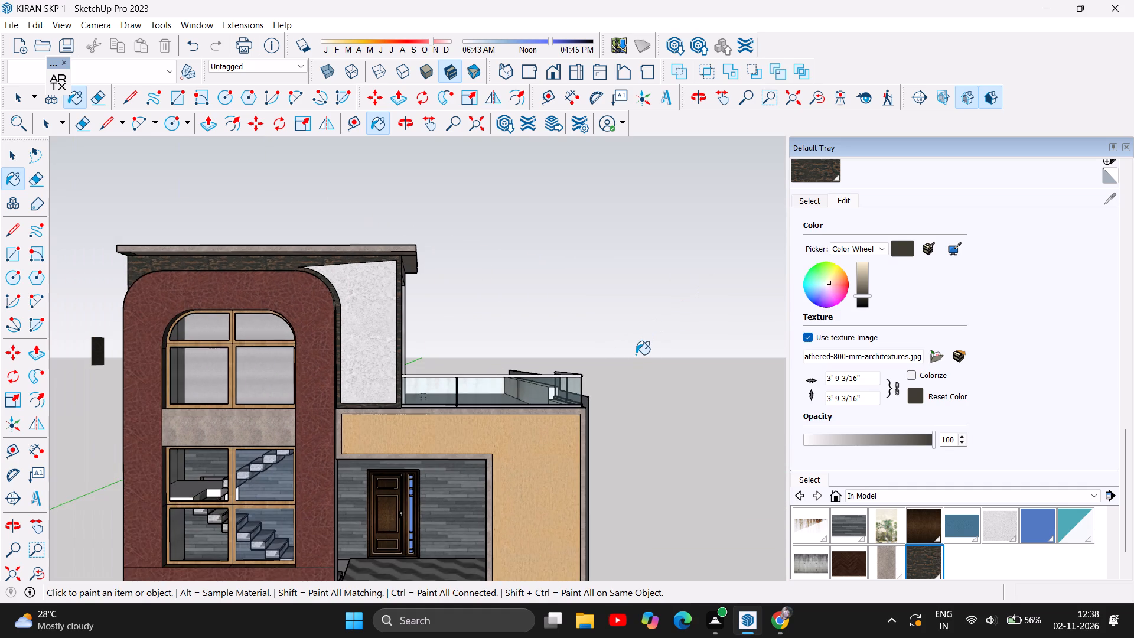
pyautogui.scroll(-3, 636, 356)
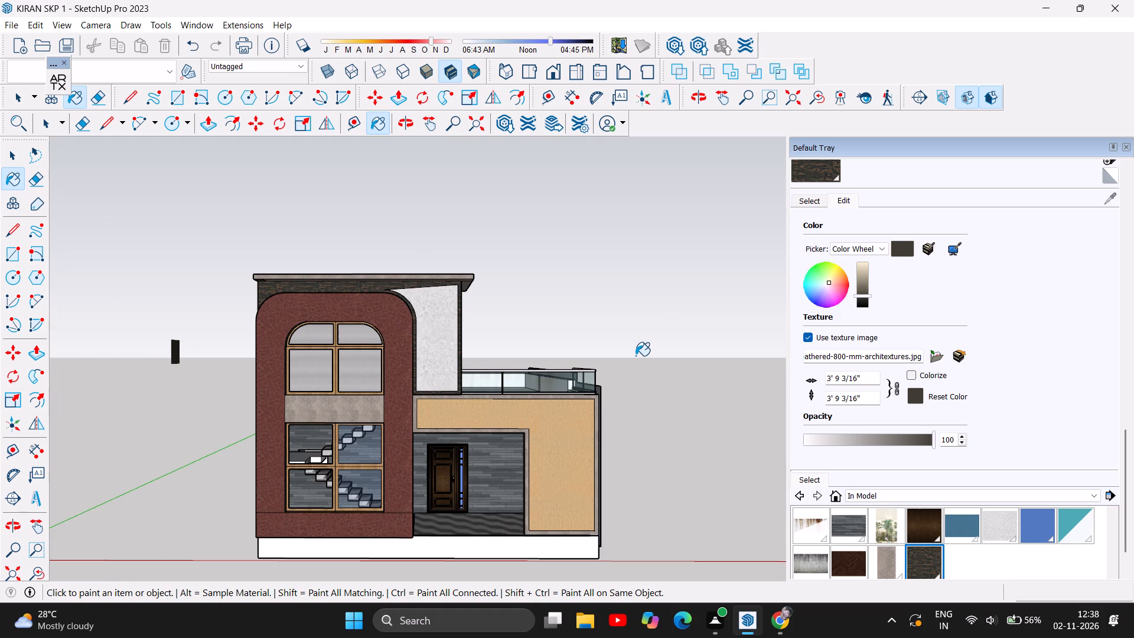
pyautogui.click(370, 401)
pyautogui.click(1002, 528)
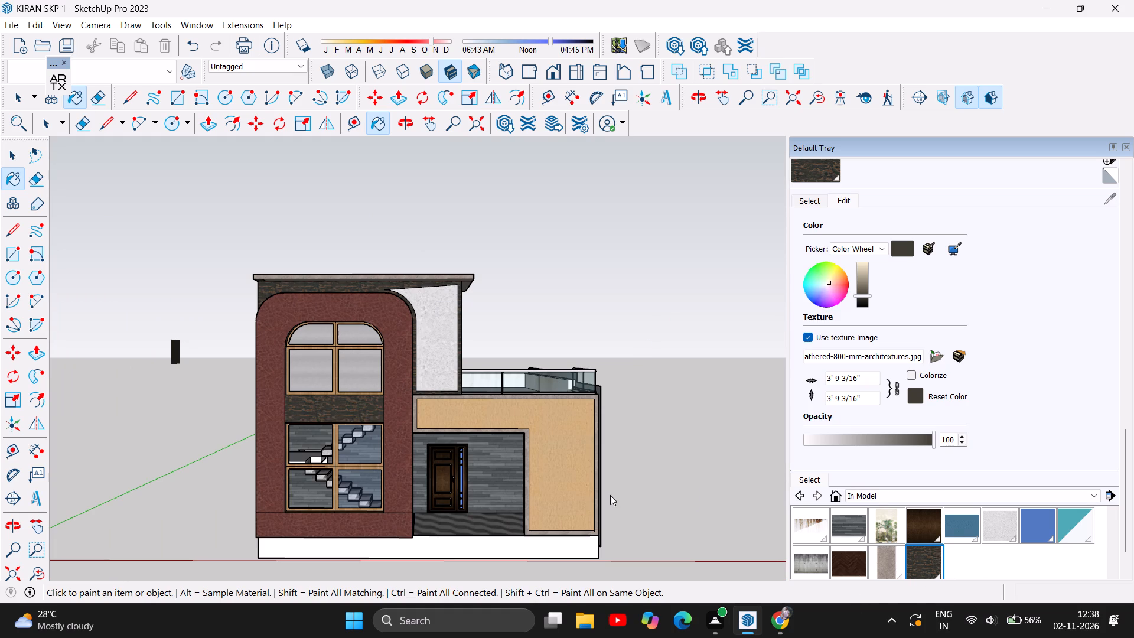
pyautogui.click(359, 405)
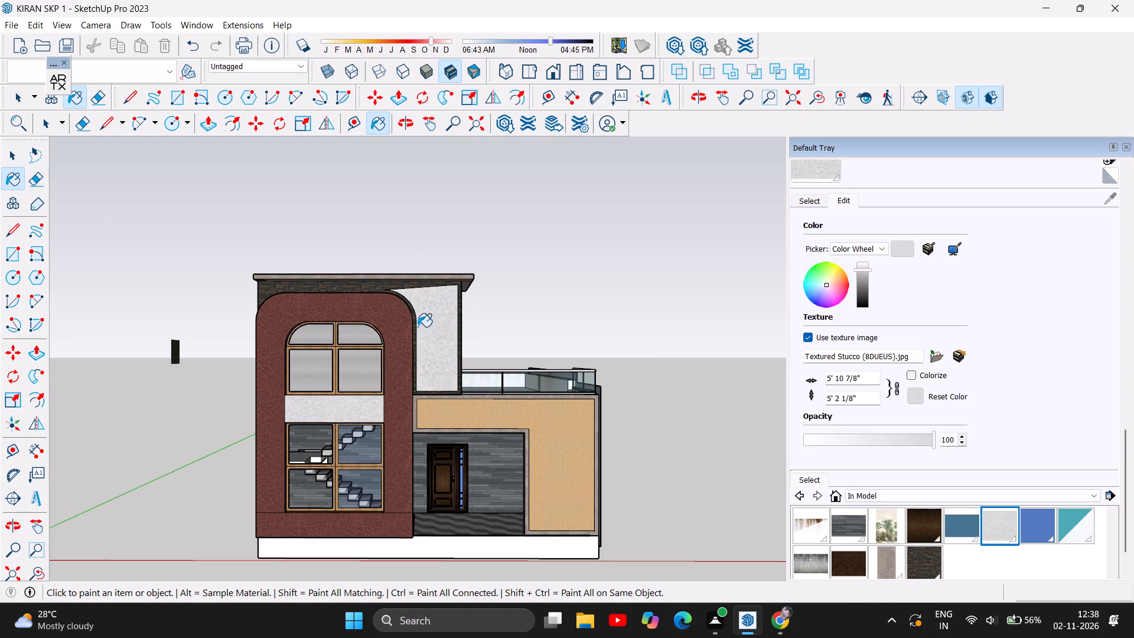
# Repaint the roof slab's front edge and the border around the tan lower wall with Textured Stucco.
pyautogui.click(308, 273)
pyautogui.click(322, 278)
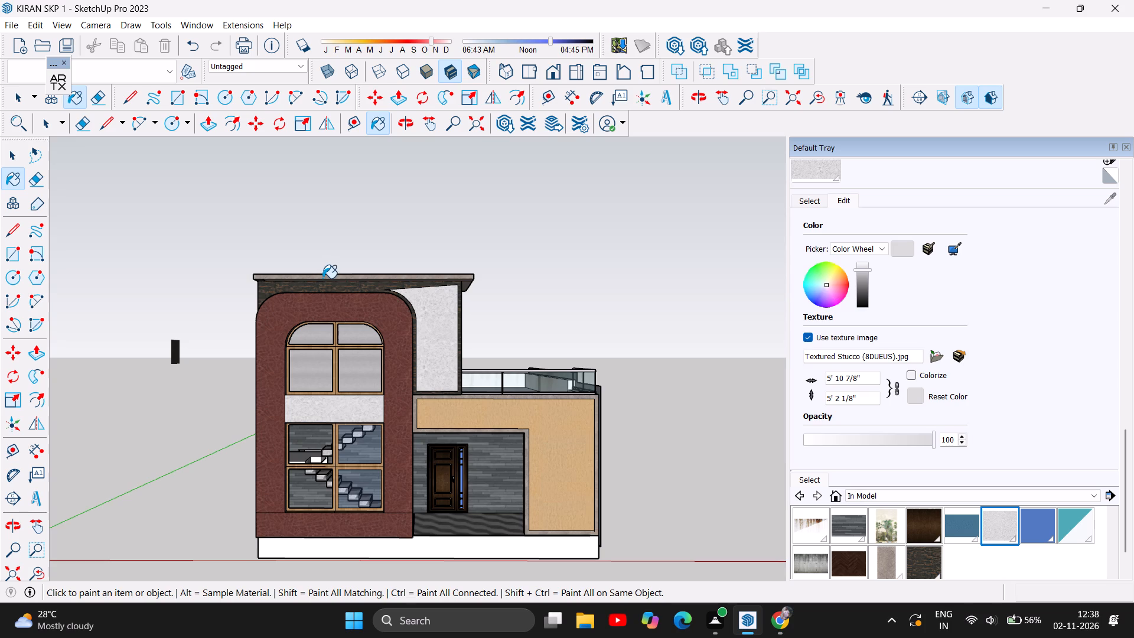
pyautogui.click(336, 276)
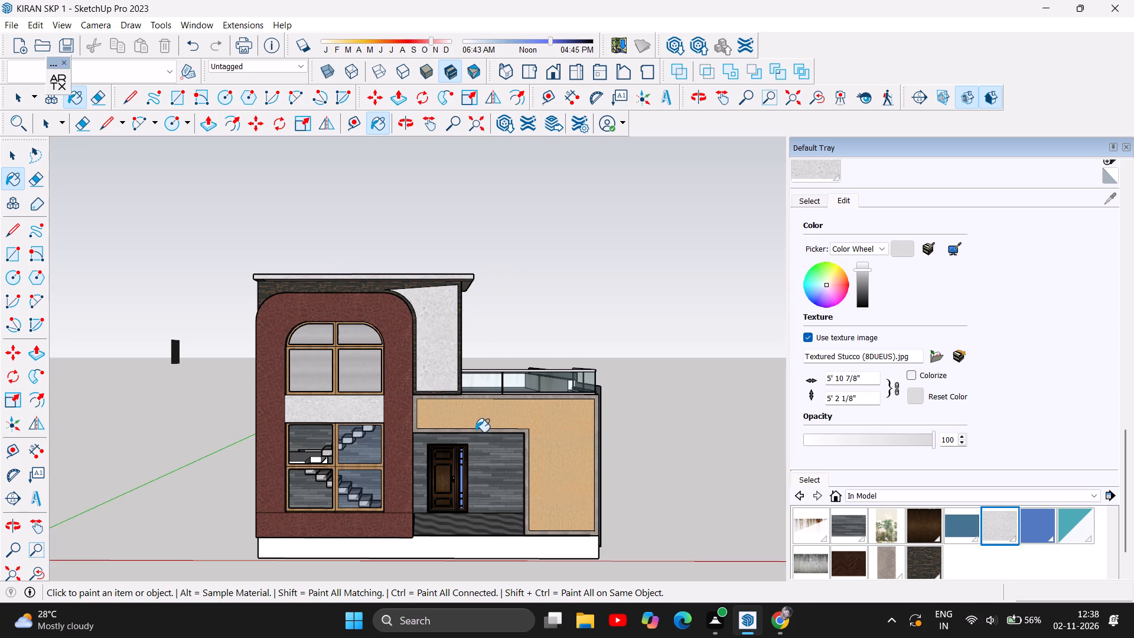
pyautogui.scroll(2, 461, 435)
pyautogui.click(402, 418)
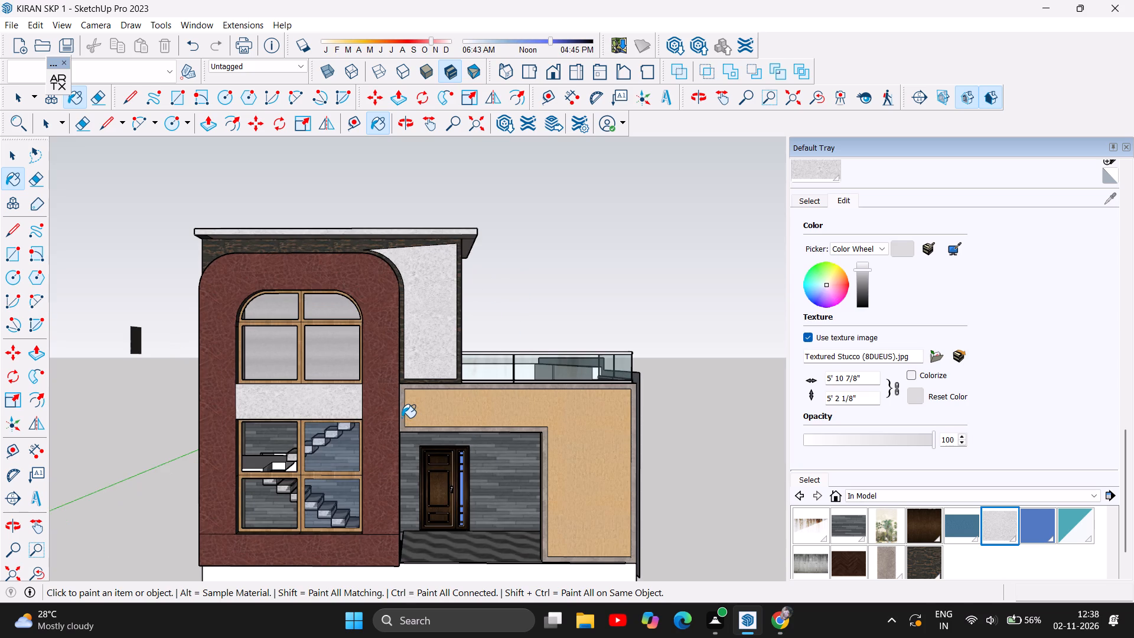
# Examine the stucco and dark weathered surfaces across the front facade, roof edge and terrace side from several angles.
pyautogui.scroll(-4, 536, 313)
pyautogui.scroll(2, 702, 428)
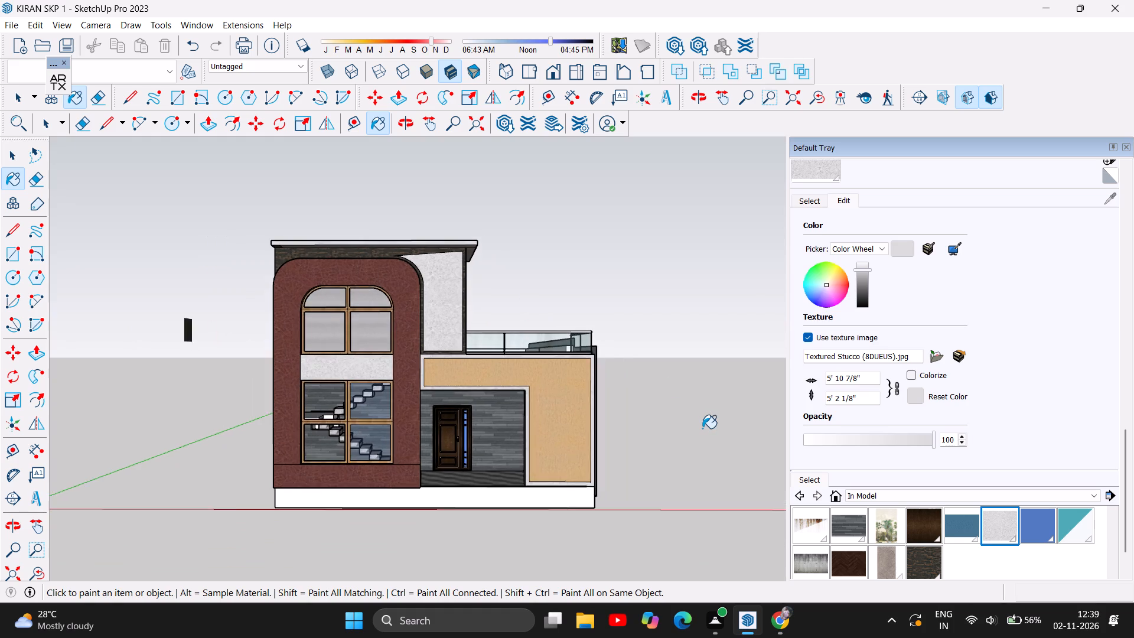
pyautogui.scroll(5, 702, 428)
pyautogui.scroll(-1, 656, 445)
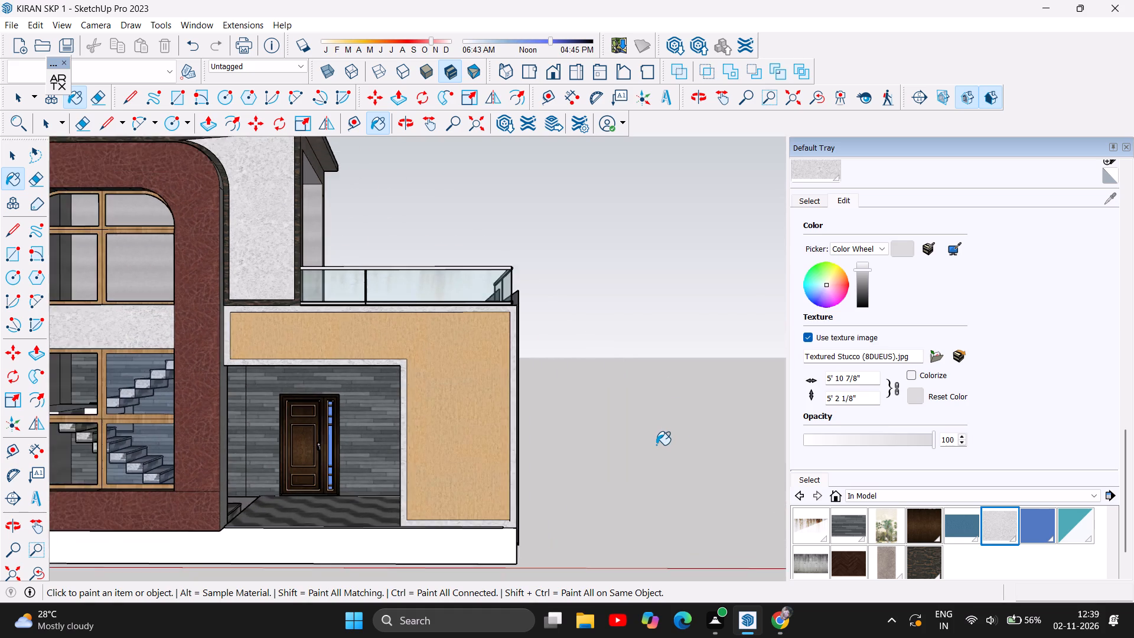
pyautogui.scroll(-4, 656, 445)
pyautogui.scroll(2, 423, 317)
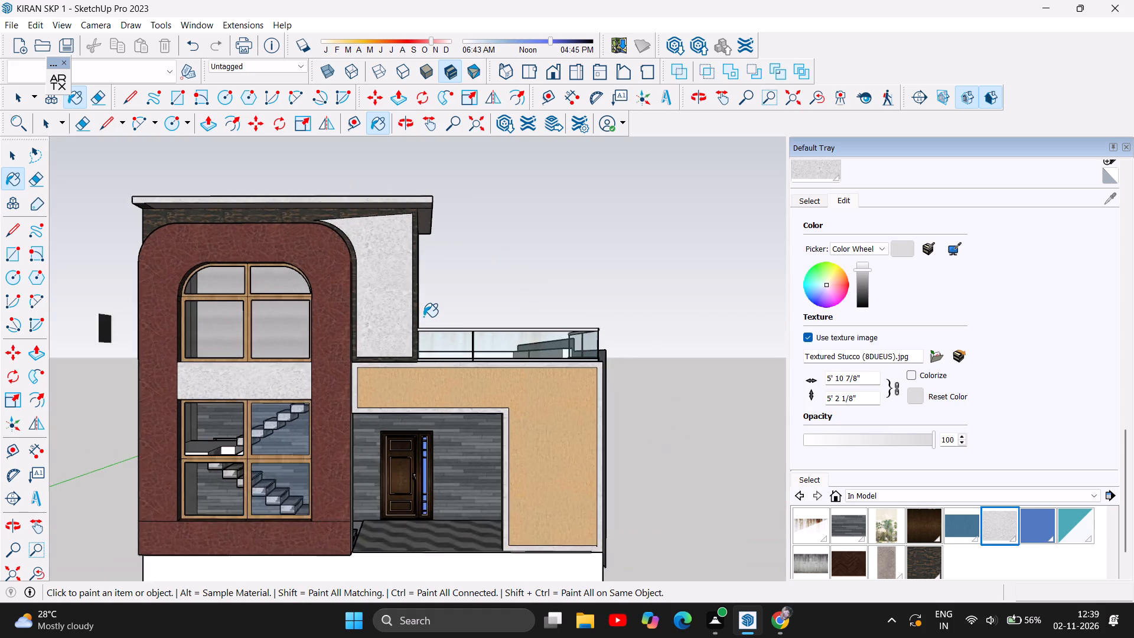
pyautogui.scroll(4, 423, 317)
pyautogui.scroll(2, 419, 388)
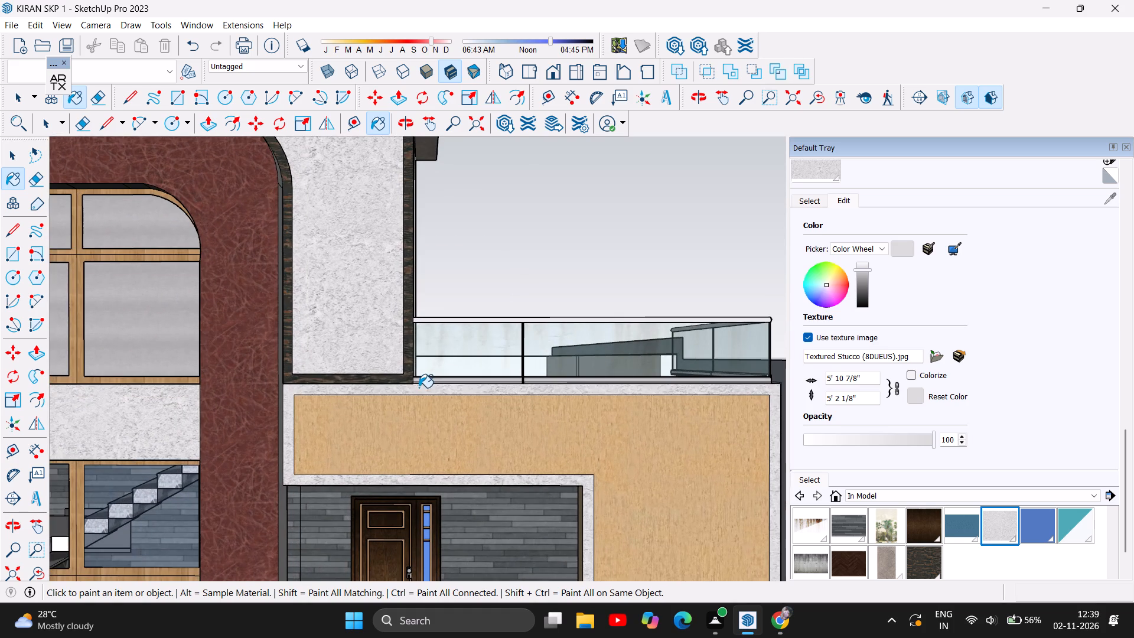
pyautogui.click(412, 119)
pyautogui.moveTo(368, 224); pyautogui.dragTo(364, 345)
pyautogui.scroll(-4, 364, 345)
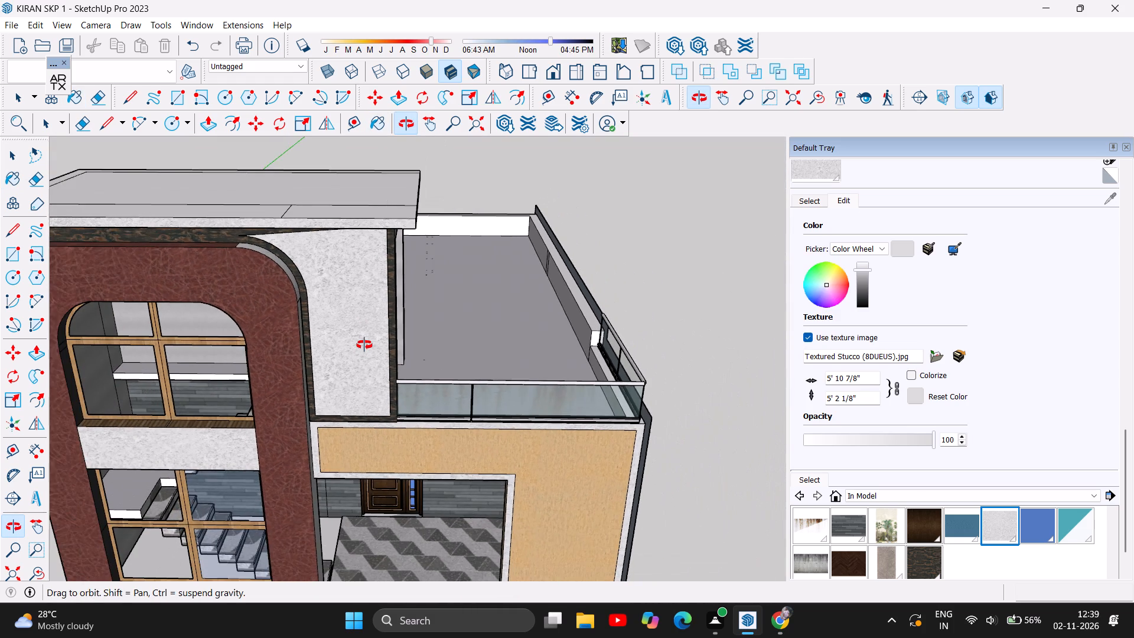
pyautogui.moveTo(341, 438); pyautogui.dragTo(465, 333)
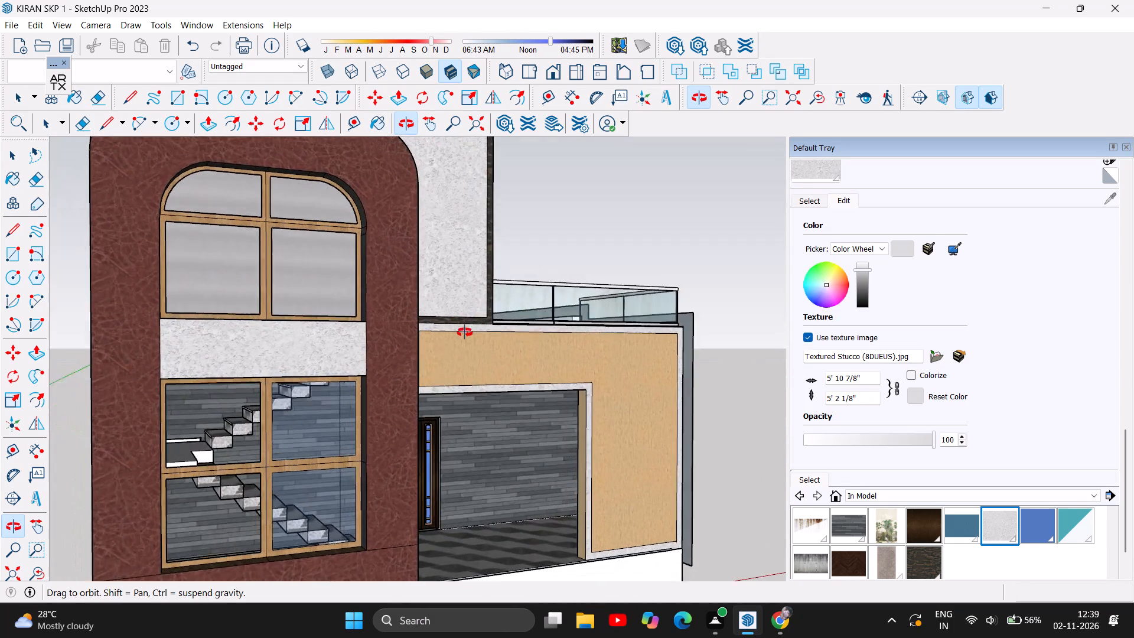
pyautogui.moveTo(465, 333); pyautogui.dragTo(466, 334)
pyautogui.scroll(-5, 466, 334)
pyautogui.moveTo(602, 320); pyautogui.dragTo(552, 316)
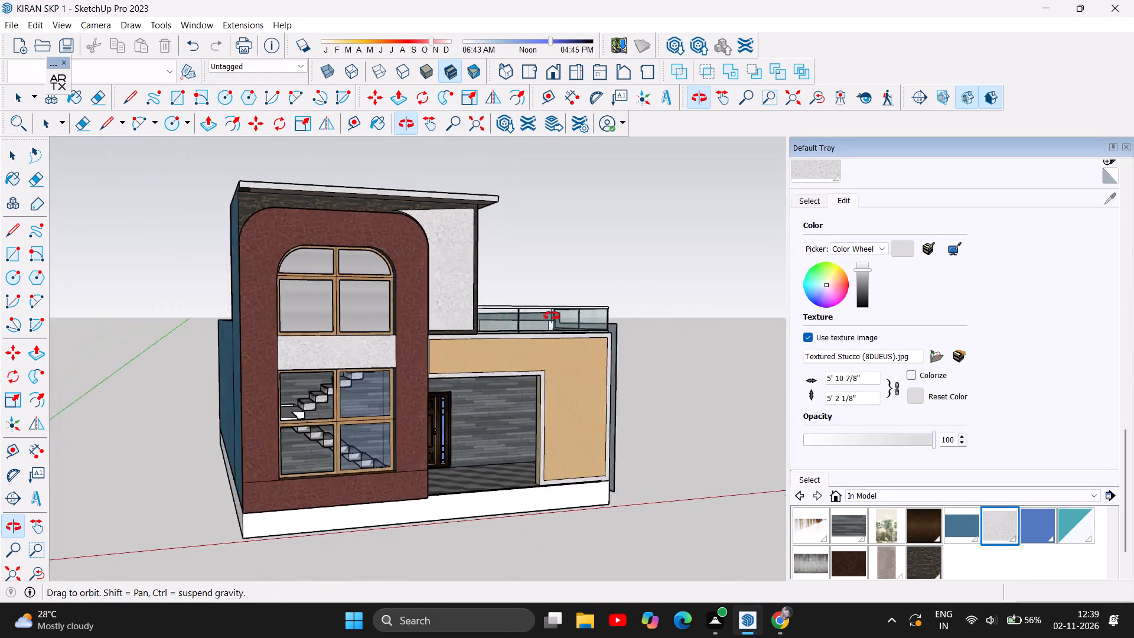
pyautogui.moveTo(552, 316); pyautogui.dragTo(439, 323)
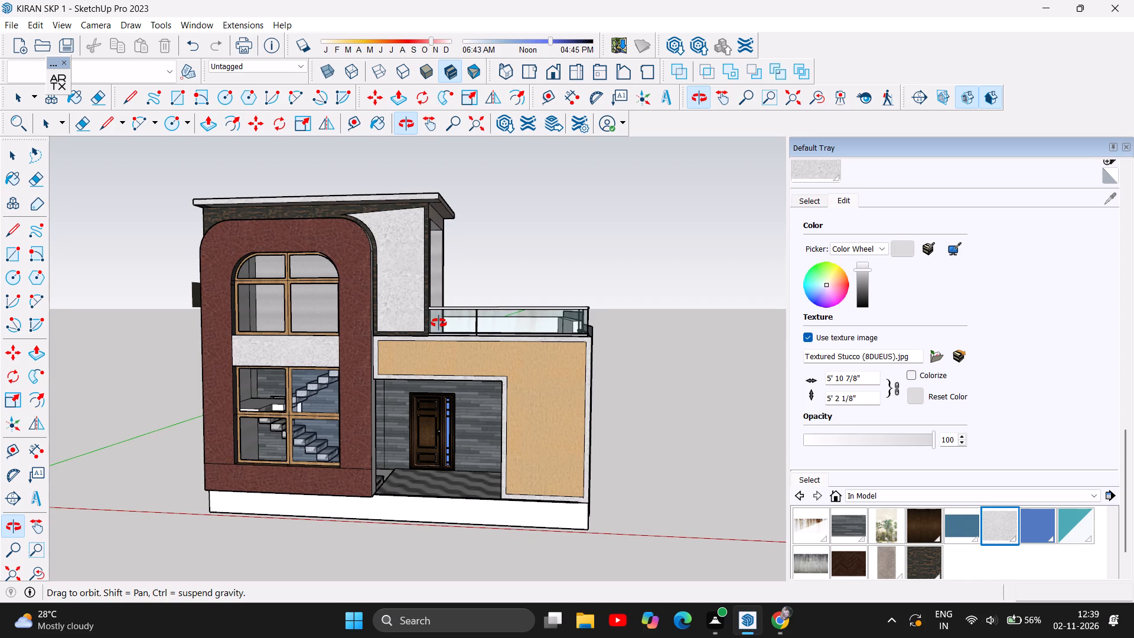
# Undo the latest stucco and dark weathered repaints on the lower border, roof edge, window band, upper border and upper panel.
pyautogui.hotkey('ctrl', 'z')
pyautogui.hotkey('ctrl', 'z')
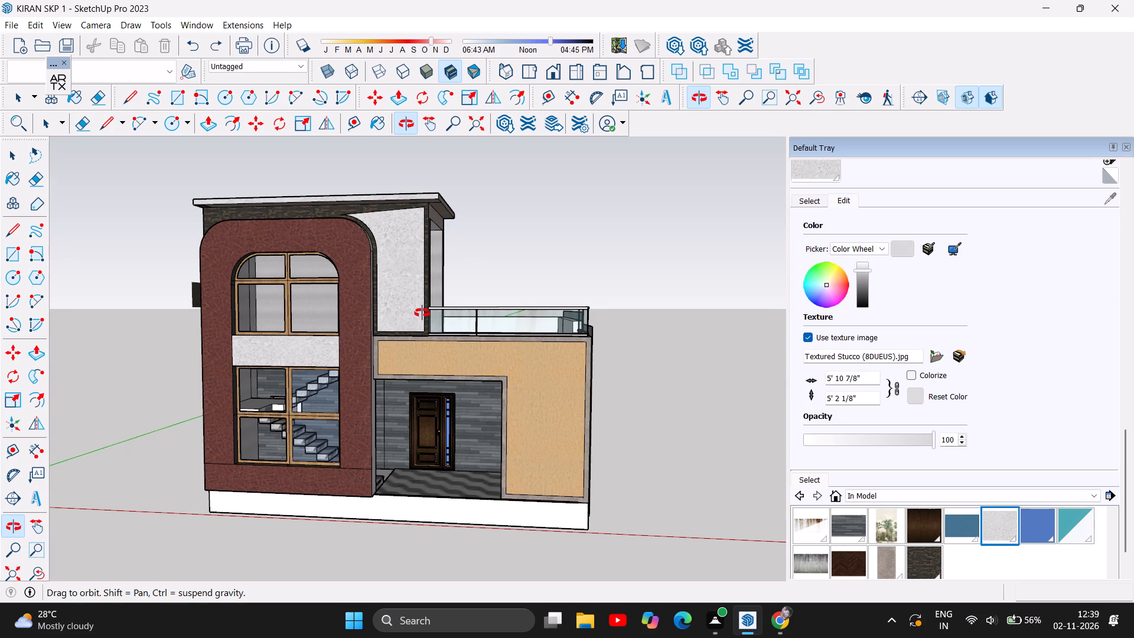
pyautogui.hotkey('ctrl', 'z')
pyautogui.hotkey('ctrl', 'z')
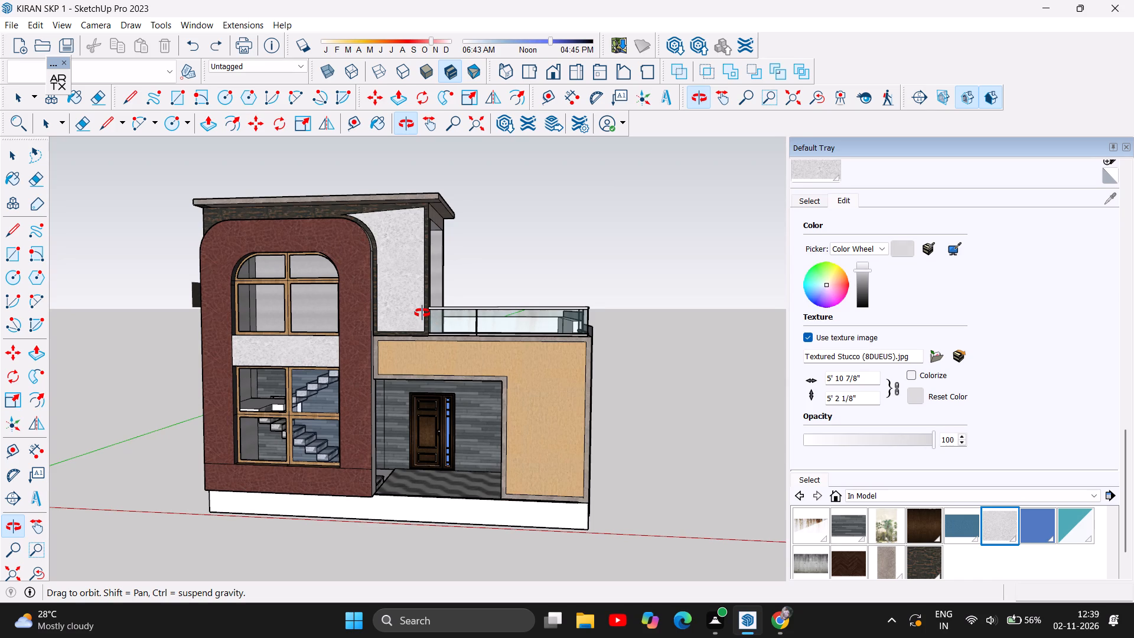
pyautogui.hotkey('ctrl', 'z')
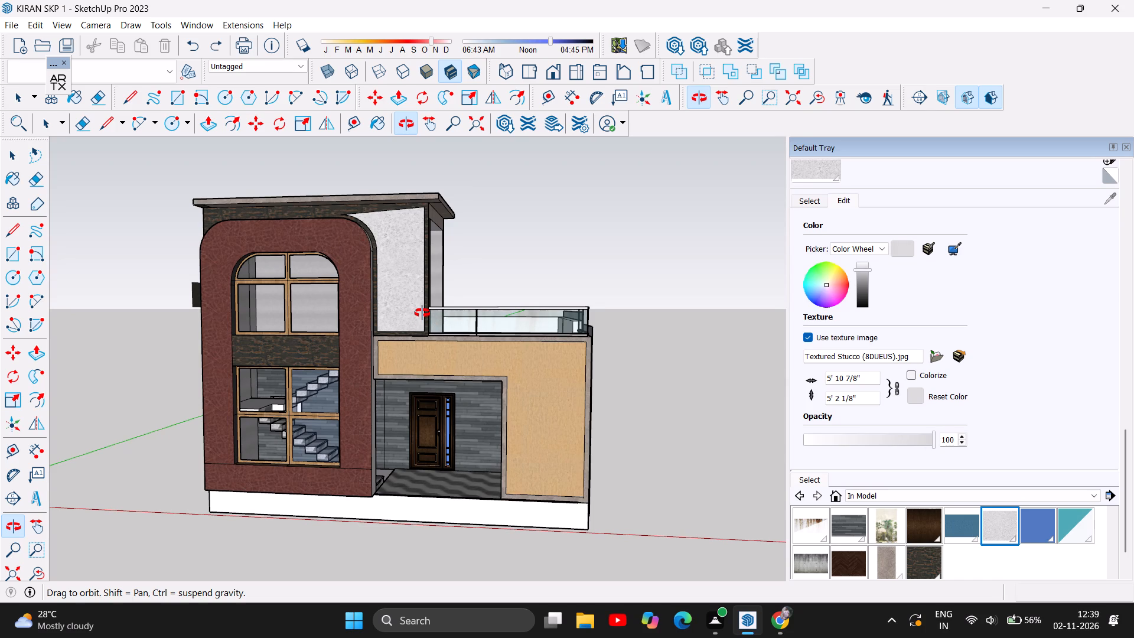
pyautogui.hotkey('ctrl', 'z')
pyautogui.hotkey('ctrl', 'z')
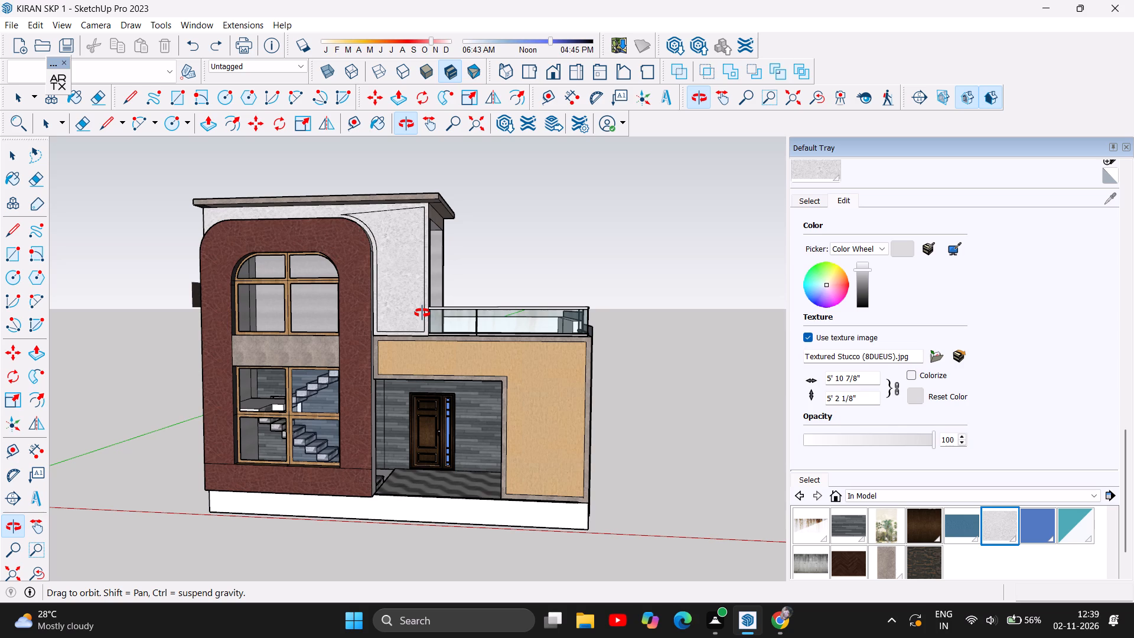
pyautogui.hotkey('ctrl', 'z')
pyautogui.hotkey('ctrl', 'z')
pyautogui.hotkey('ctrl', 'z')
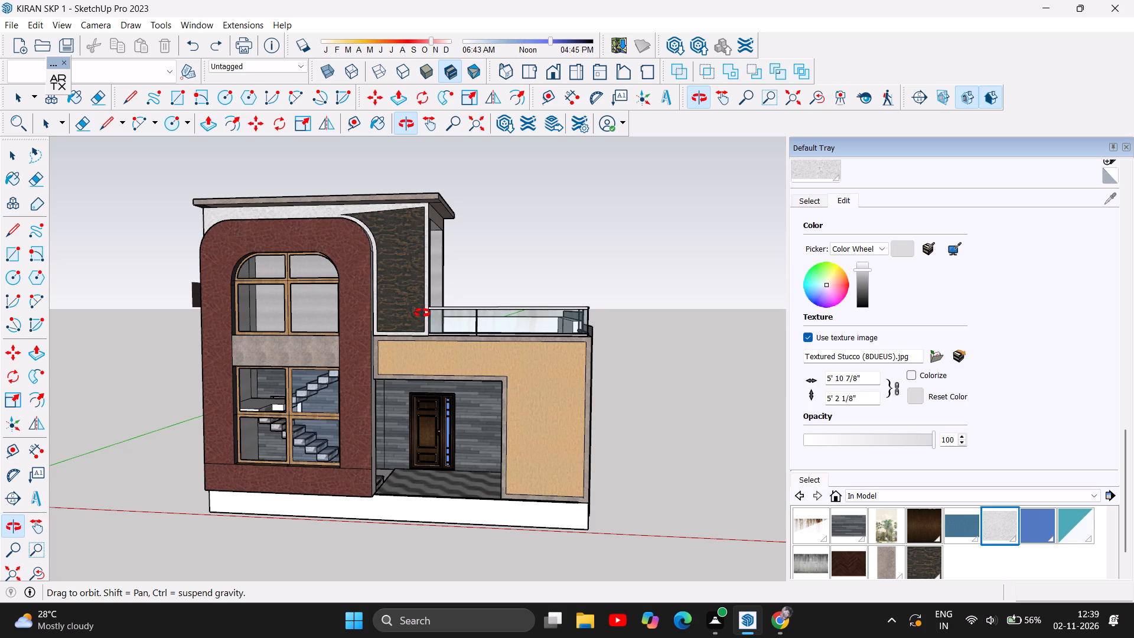
# Undo the earlier Textured Stucco border and dark weathered panel, bringing back the Wood Wool border and Oak Cladding panel.
pyautogui.hotkey('ctrl', 'z')
pyautogui.hotkey('ctrl', 'z')
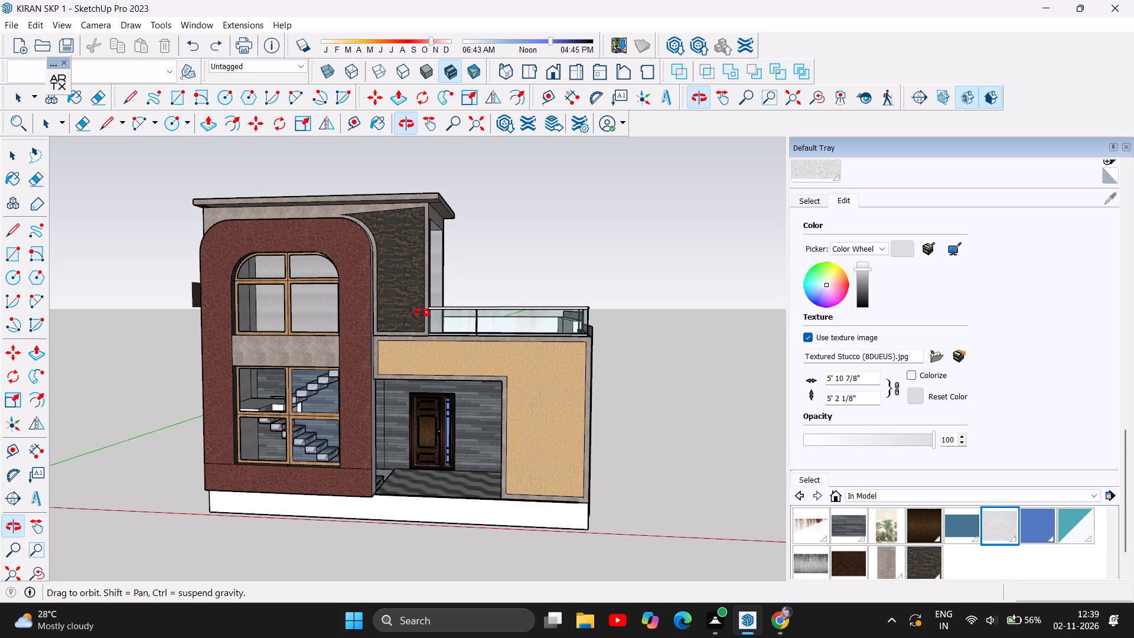
pyautogui.hotkey('ctrl', 'z')
pyautogui.hotkey('ctrl', 'z')
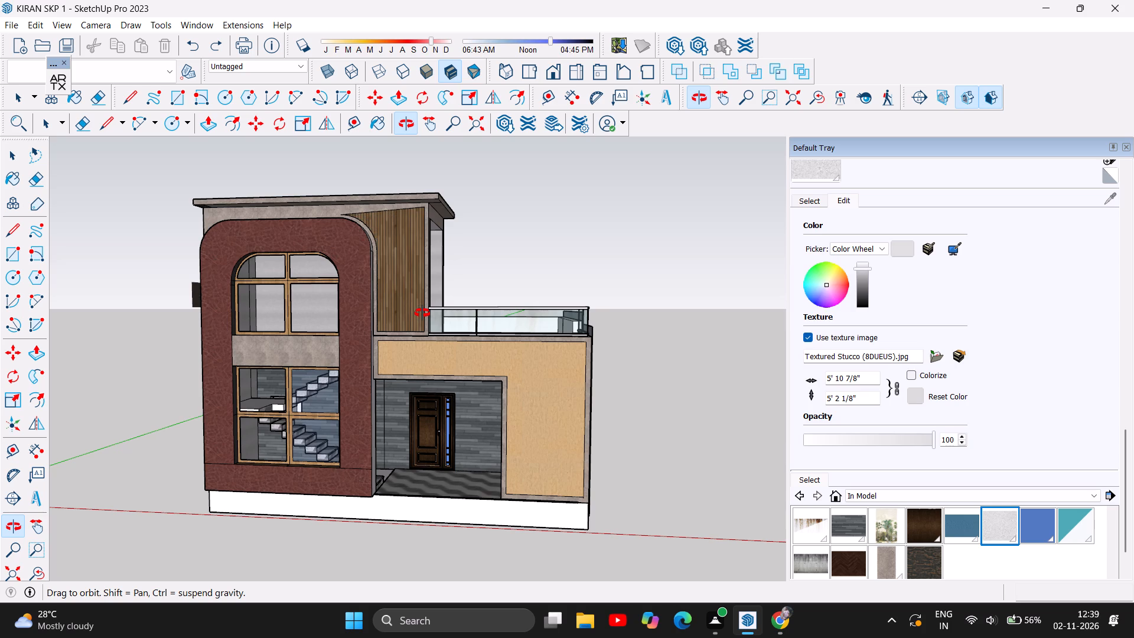
pyautogui.hotkey('ctrl', 'z')
pyautogui.hotkey('ctrl', 'z')
pyautogui.hotkey('ctrl', 'z')
pyautogui.hotkey('ctrl', 'z')
pyautogui.hotkey('ctrl', 'z')
# Undo the Wood Wool repaints on the roof edge, lower wall border, band between the windows and upper wall border.
pyautogui.hotkey('ctrl', 'z')
pyautogui.hotkey('ctrl', 'z')
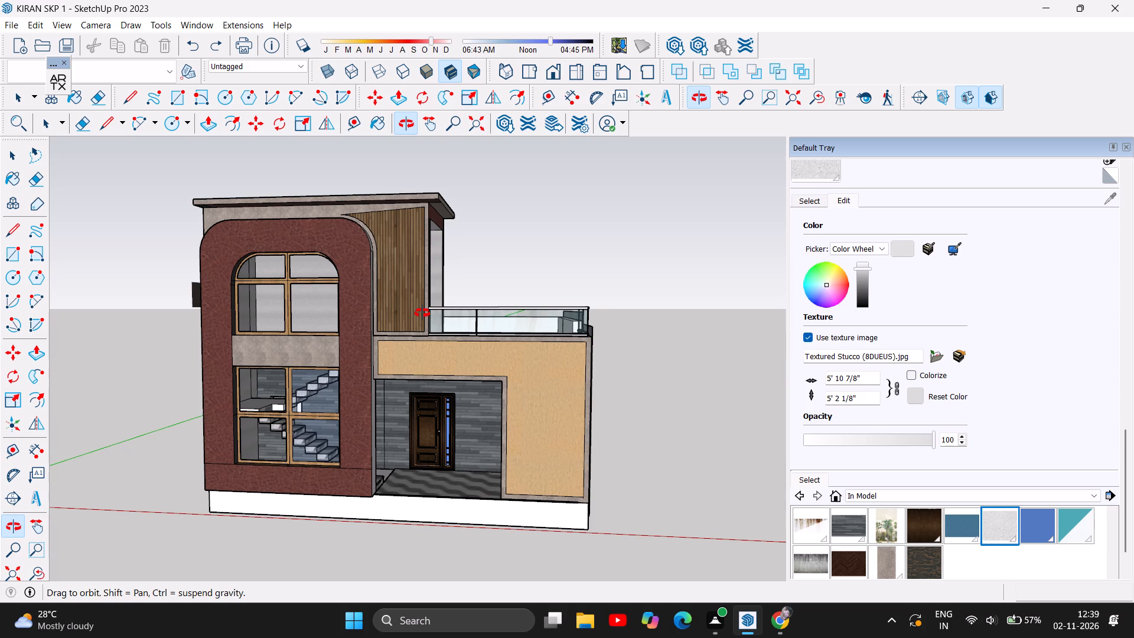
pyautogui.scroll(3, 452, 349)
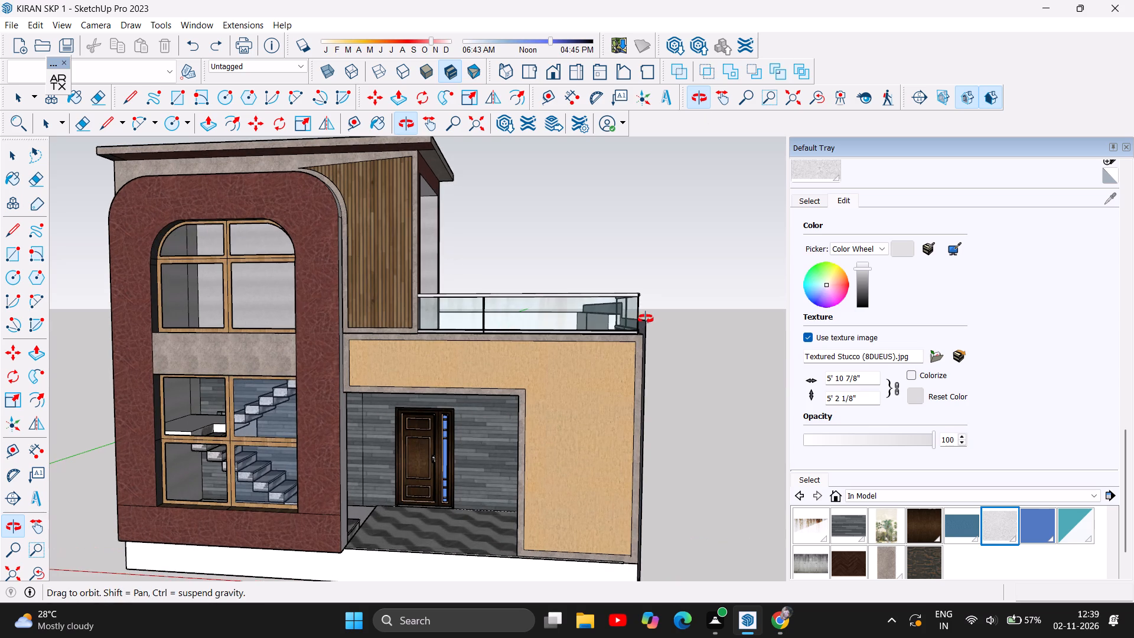
pyautogui.moveTo(550, 347); pyautogui.dragTo(608, 374)
pyautogui.click(608, 374)
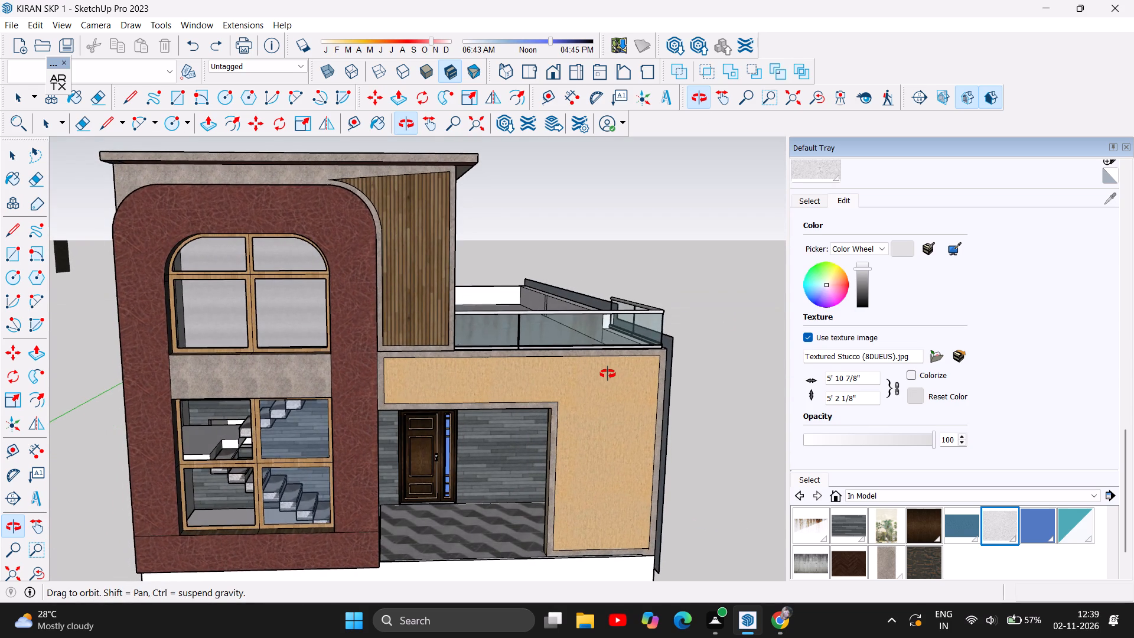
pyautogui.hotkey('ctrl', 'z')
pyautogui.hotkey('ctrl', 'z')
pyautogui.hotkey('ctrl', 'z')
pyautogui.hotkey('ctrl', 'z')
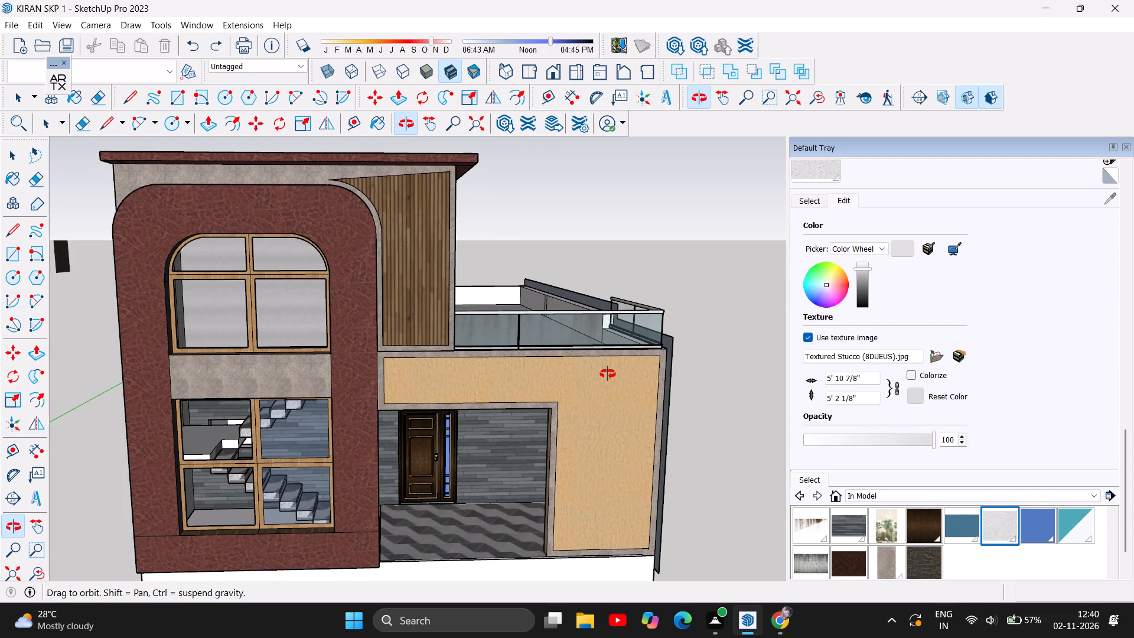
pyautogui.hotkey('ctrl', 'z')
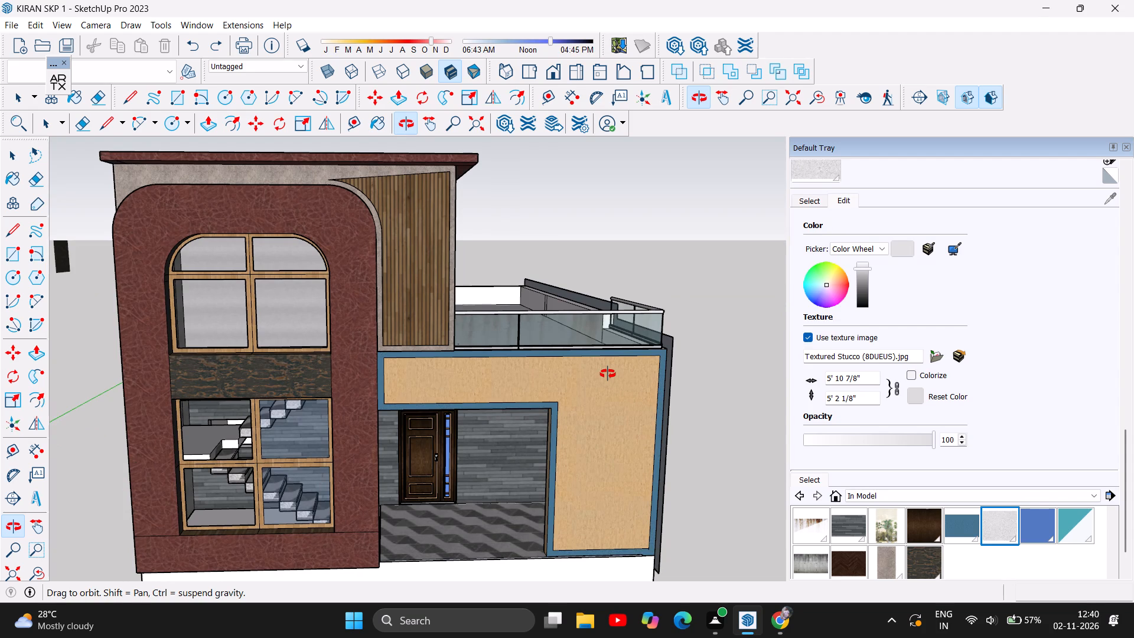
pyautogui.hotkey('ctrl', 'z')
pyautogui.hotkey('ctrl', 'z')
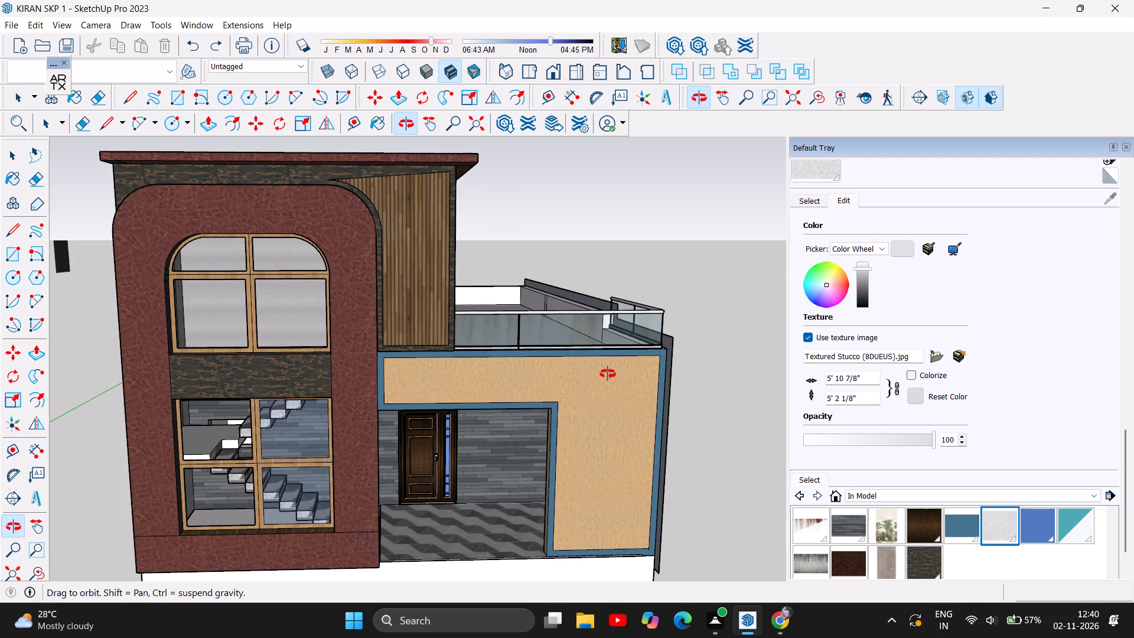
pyautogui.hotkey('ctrl', 'z')
# Undo the dark weathered finish on the window band and upper border, and the Oak Cladding on the upper panel.
pyautogui.keyDown('ctrl'); pyautogui.rightClick(608, 374); pyautogui.keyUp('ctrl')
pyautogui.hotkey('ctrl', 'z')
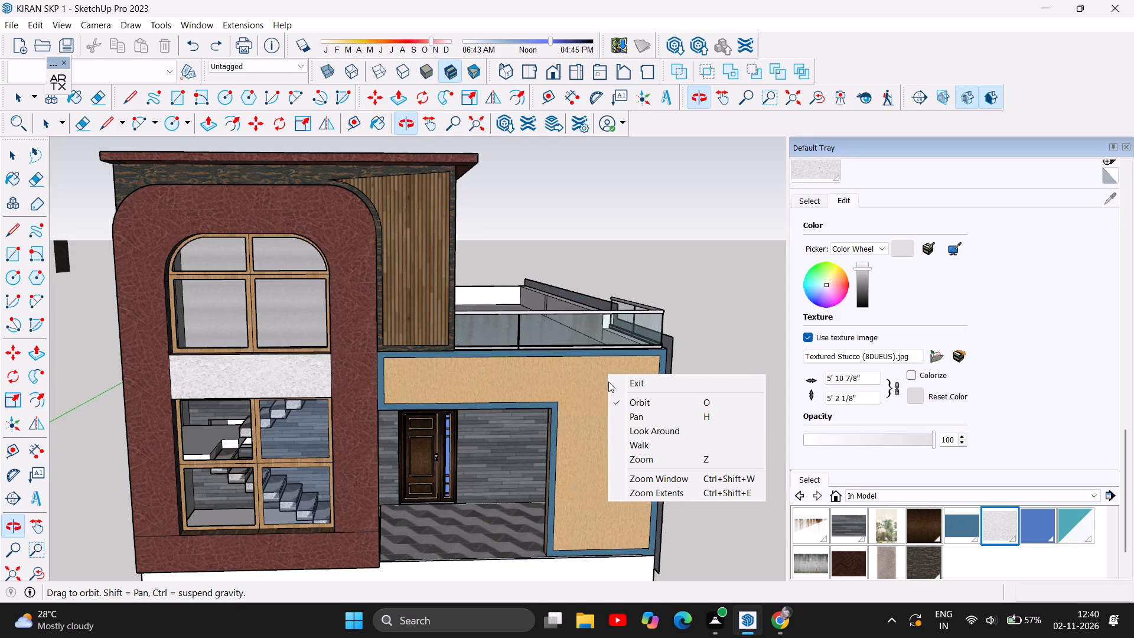
pyautogui.click(609, 388)
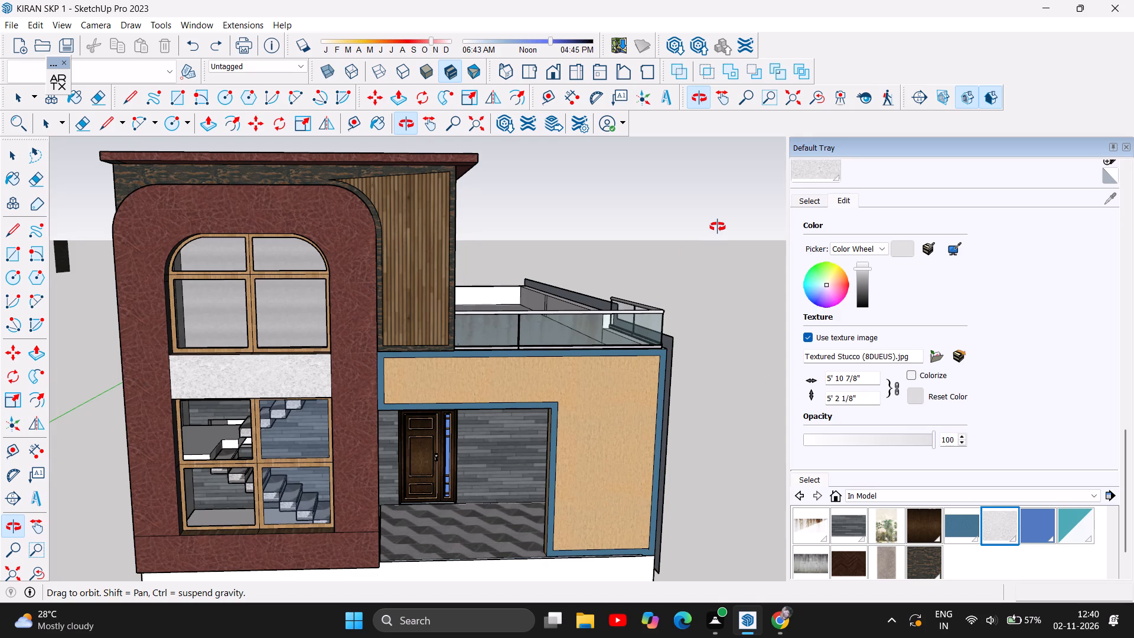
pyautogui.click(16, 152)
pyautogui.click(552, 175)
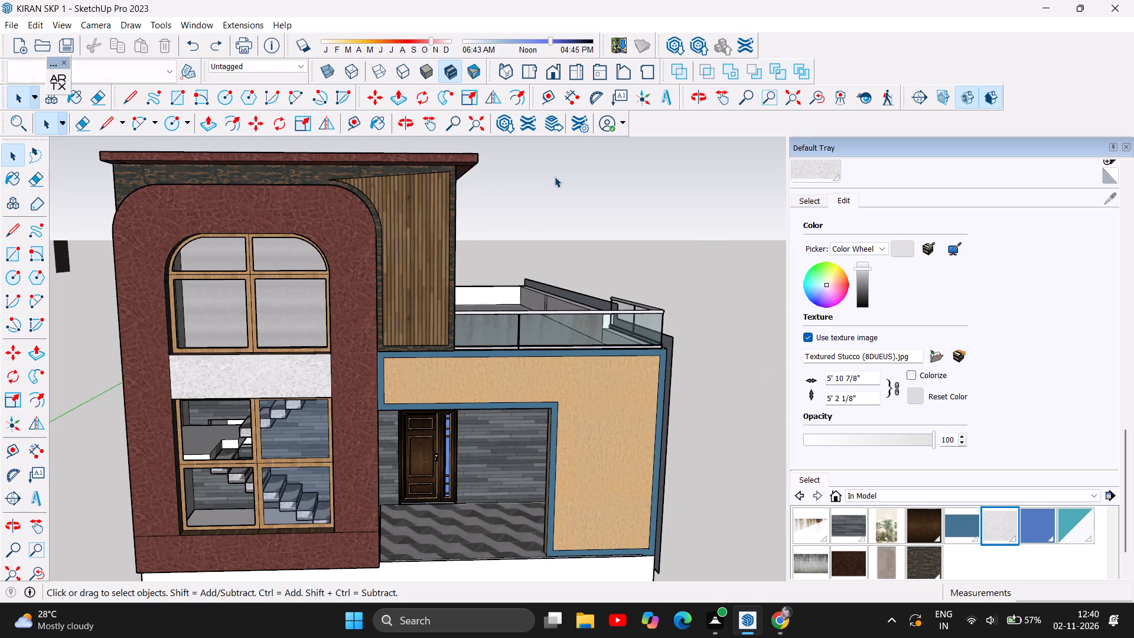
pyautogui.hotkey('ctrl', 'z')
pyautogui.hotkey('ctrl', 'z')
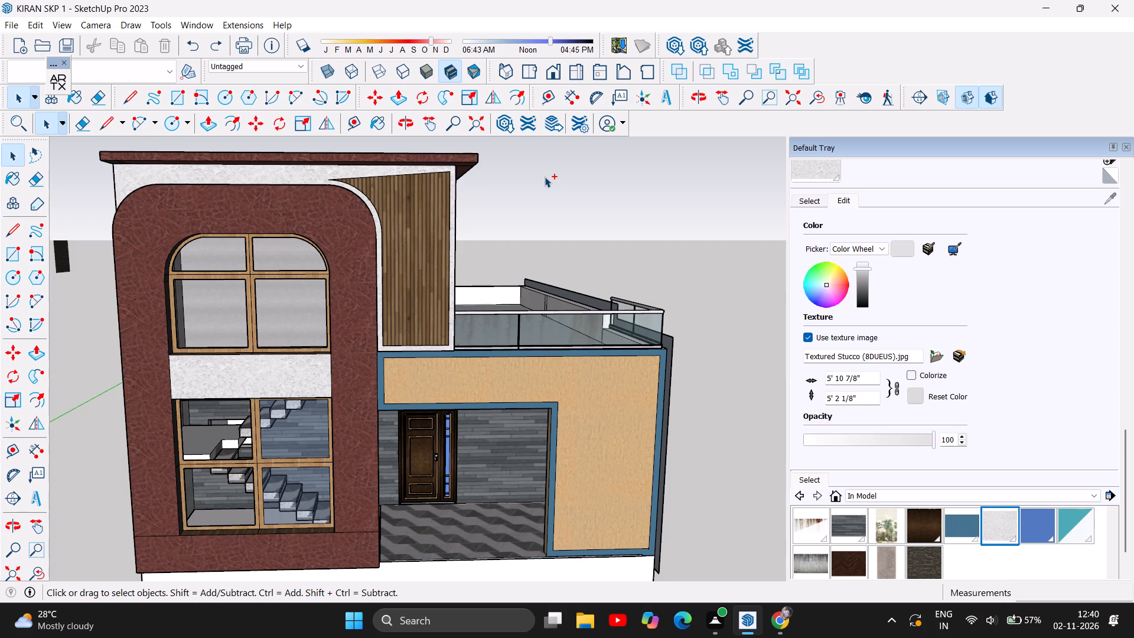
pyautogui.hotkey('ctrl', 'z')
pyautogui.hotkey('ctrl', 'z')
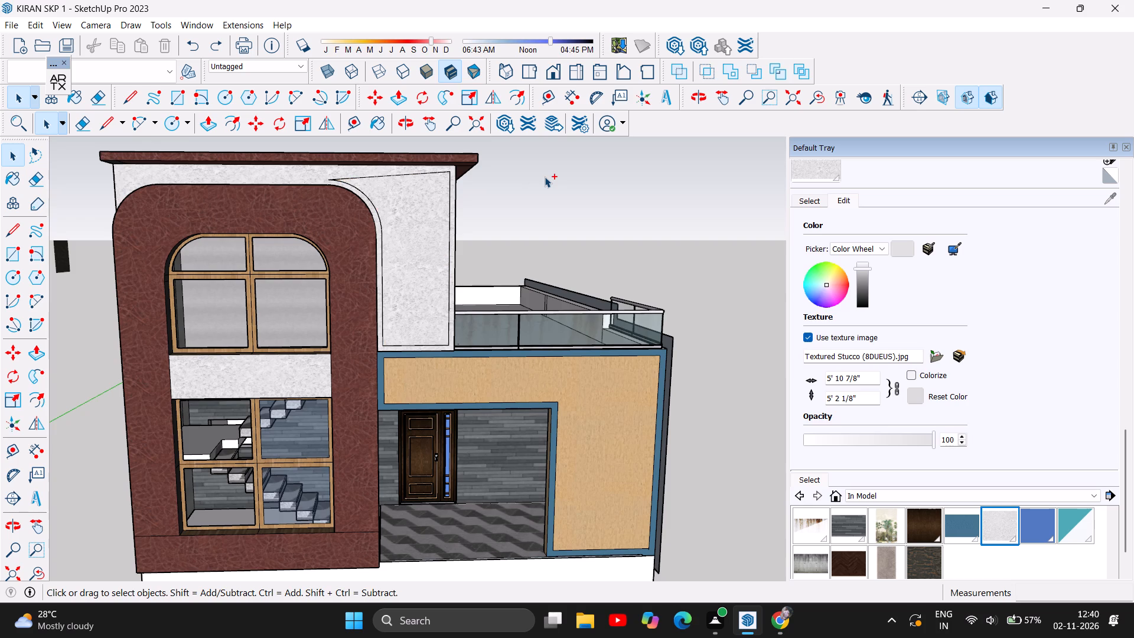
pyautogui.hotkey('ctrl', 'z')
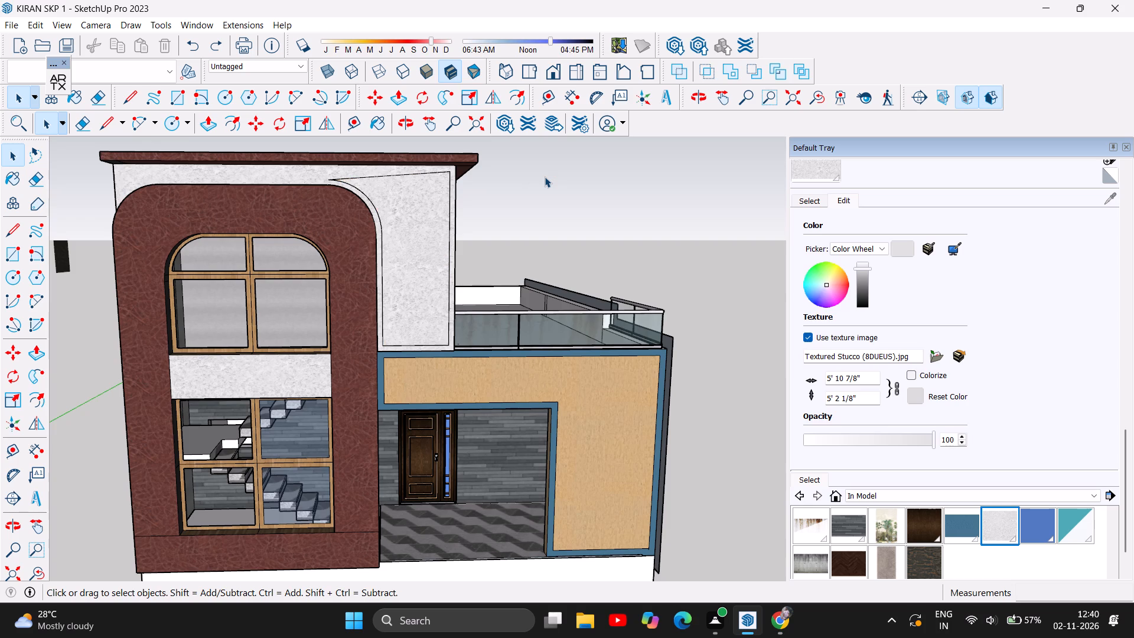
# Undo the upper wall's inset outline, the strip along the terrace side and the blue paint on the lower wall border.
pyautogui.click(545, 177)
pyautogui.hotkey('ctrl', 'z')
pyautogui.keyDown('ctrl'); pyautogui.click(545, 177); pyautogui.keyUp('ctrl')
pyautogui.hotkey('ctrl', 'z')
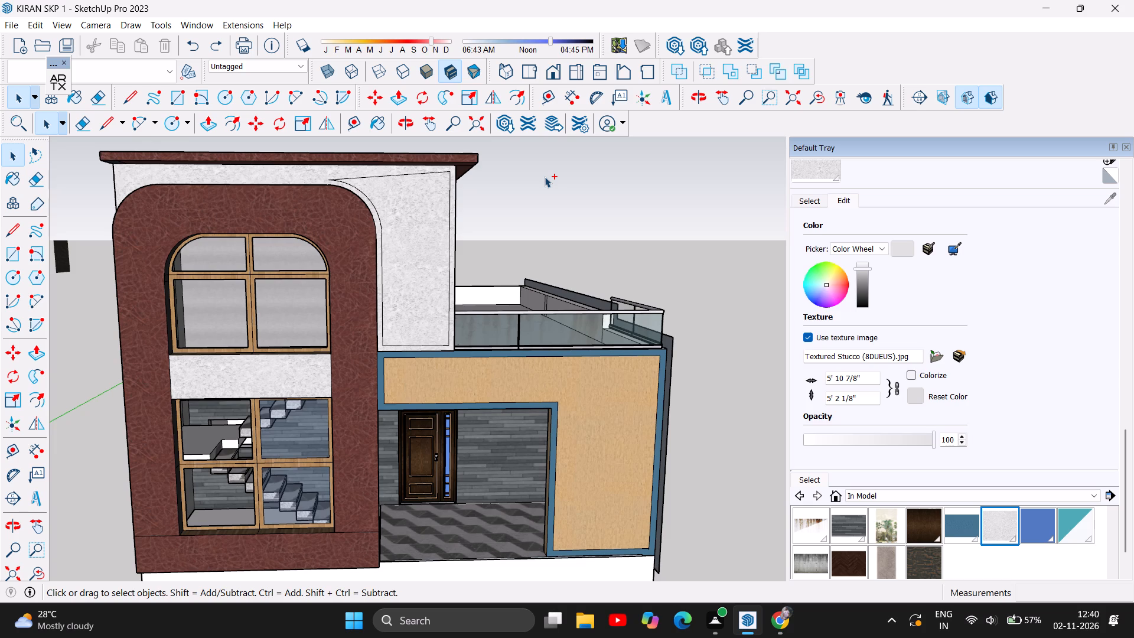
pyautogui.click(545, 177)
pyautogui.hotkey('ctrl', 'z')
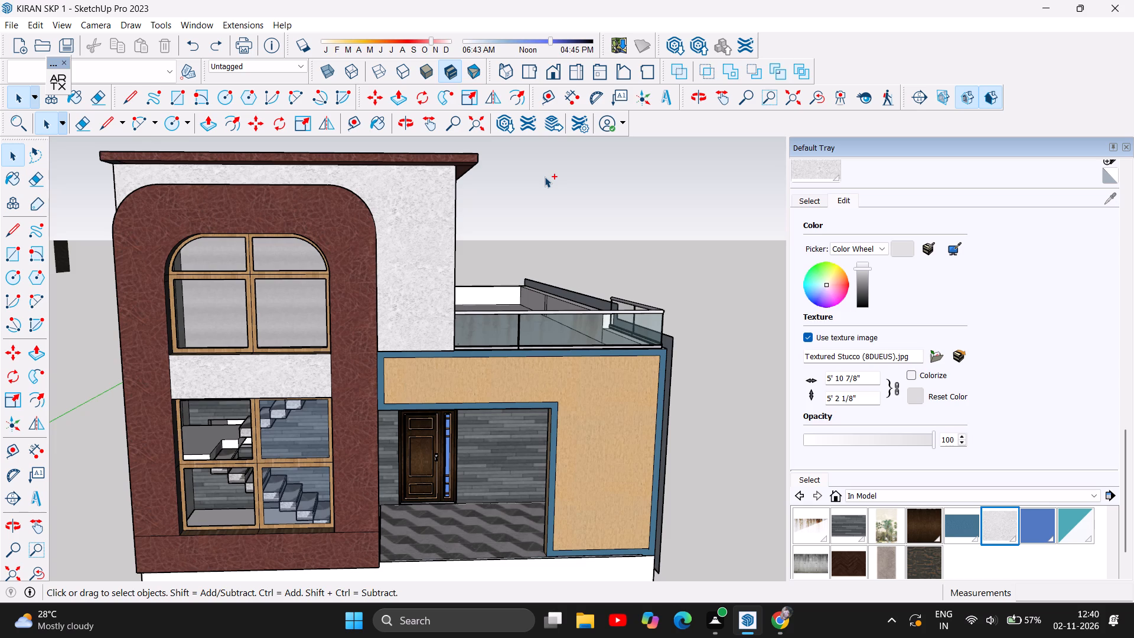
pyautogui.hotkey('ctrl', 'z')
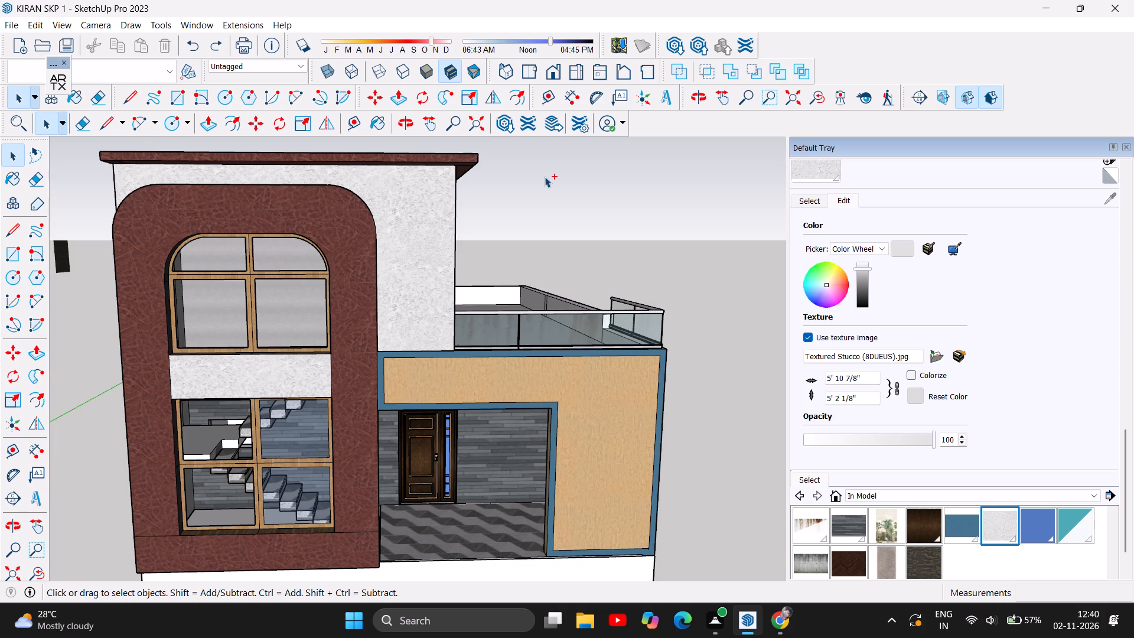
pyautogui.hotkey('ctrl', 'z')
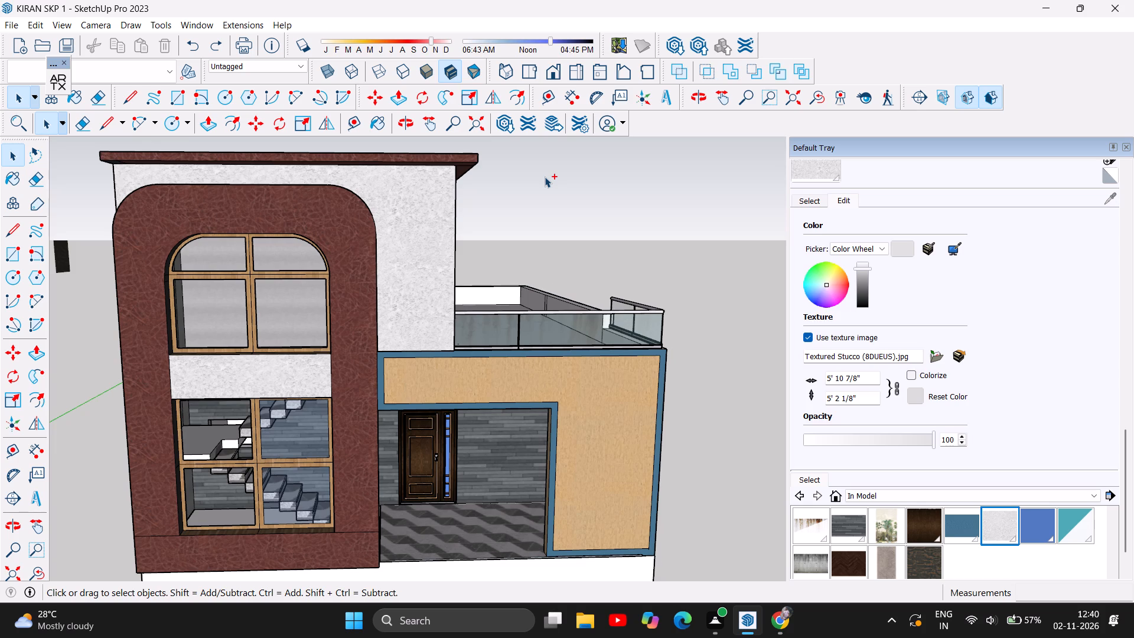
pyautogui.hotkey('ctrl', 'z')
pyautogui.doubleClick(545, 177)
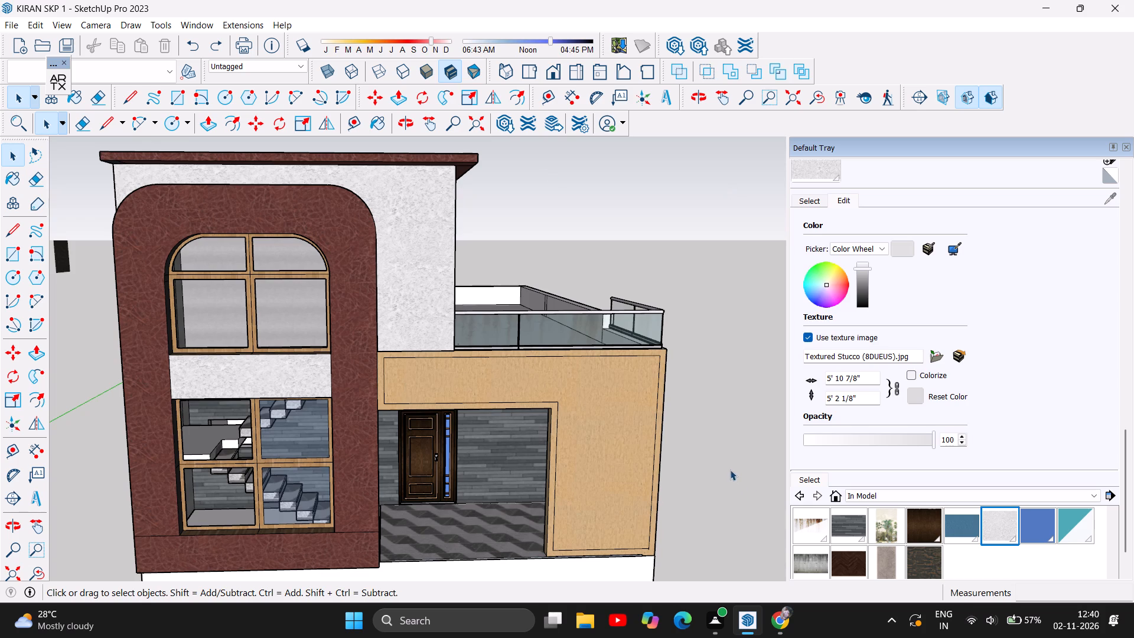
# Draw two vertical lines up the tan wall above the entrance corner, about 2' 7 1/2" and 2' 11 15/16" long, the longer reaching the top edge.
pyautogui.scroll(1, 651, 458)
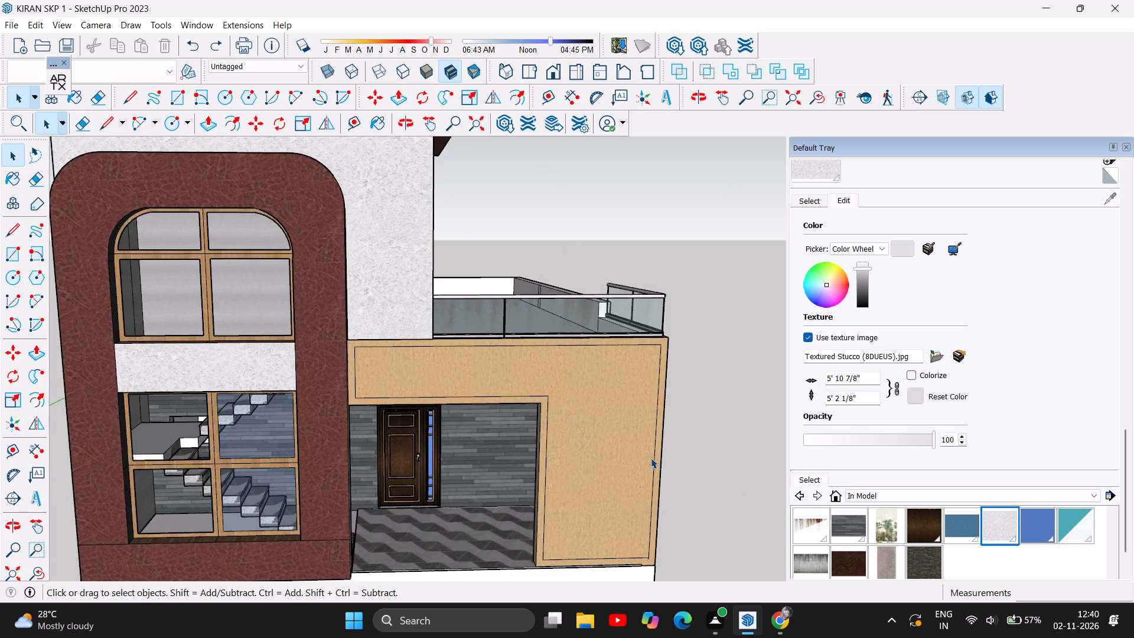
pyautogui.scroll(5, 651, 458)
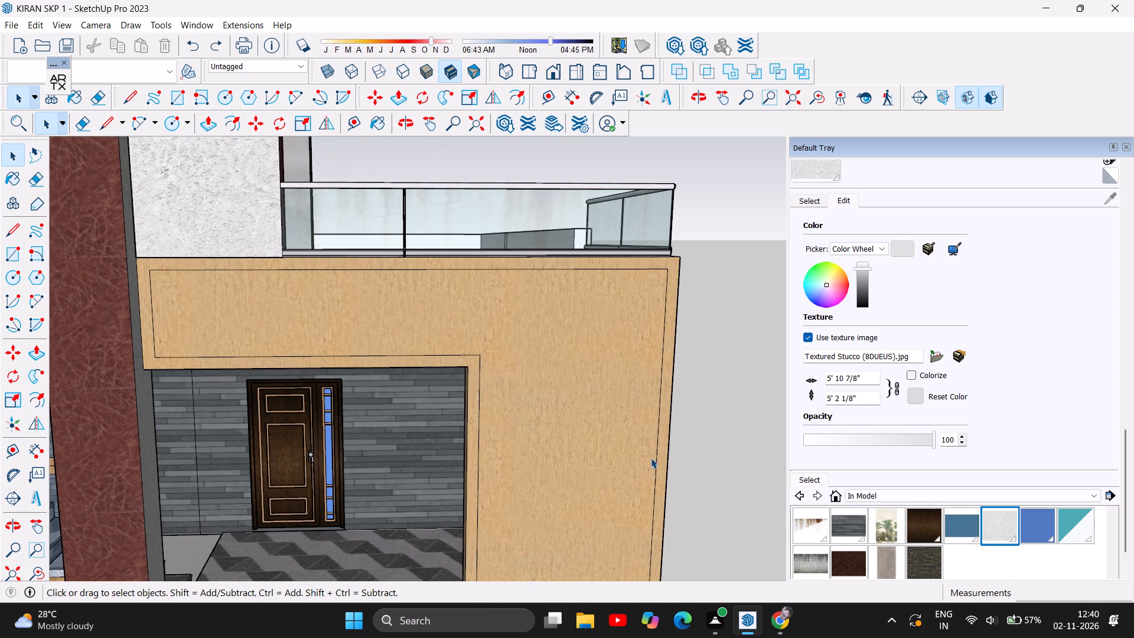
pyautogui.click(133, 104)
pyautogui.click(484, 357)
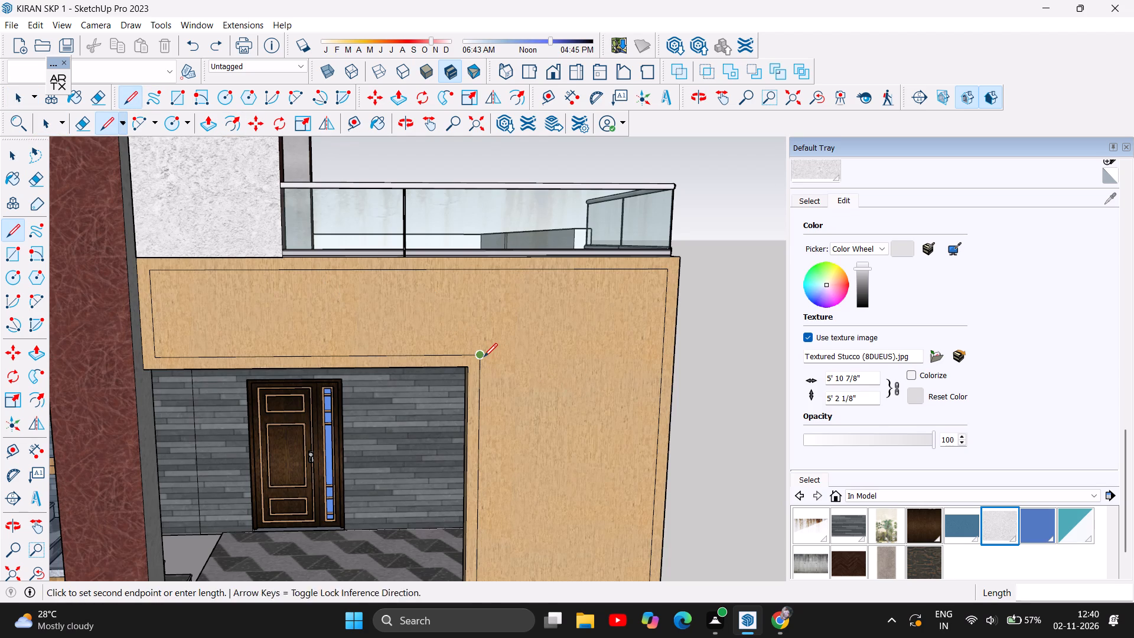
pyautogui.click(485, 271)
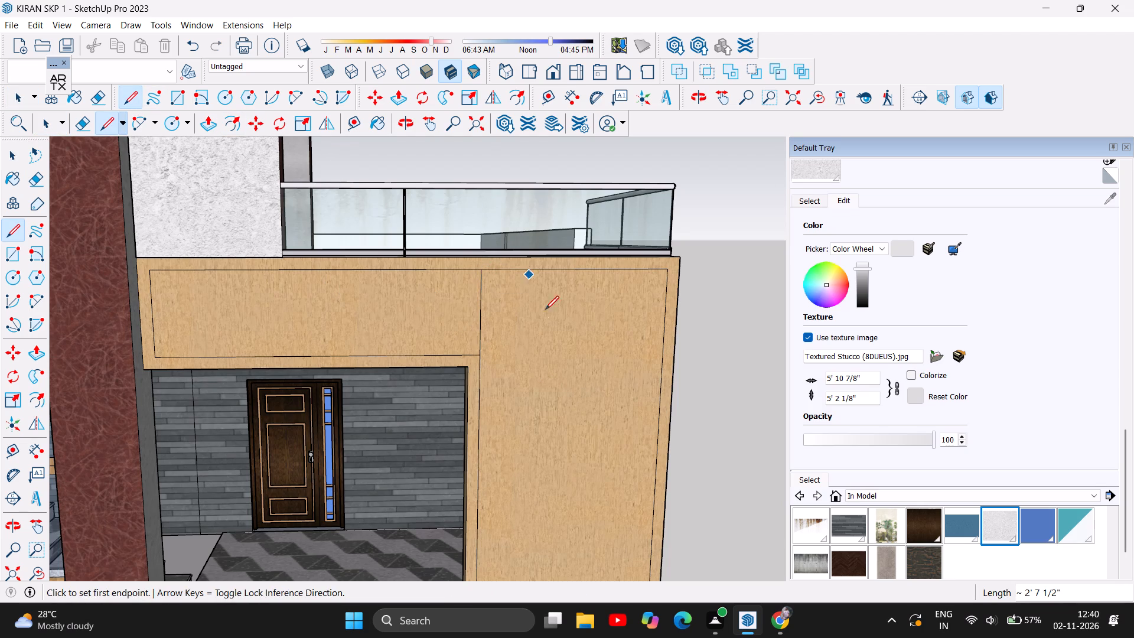
pyautogui.click(465, 352)
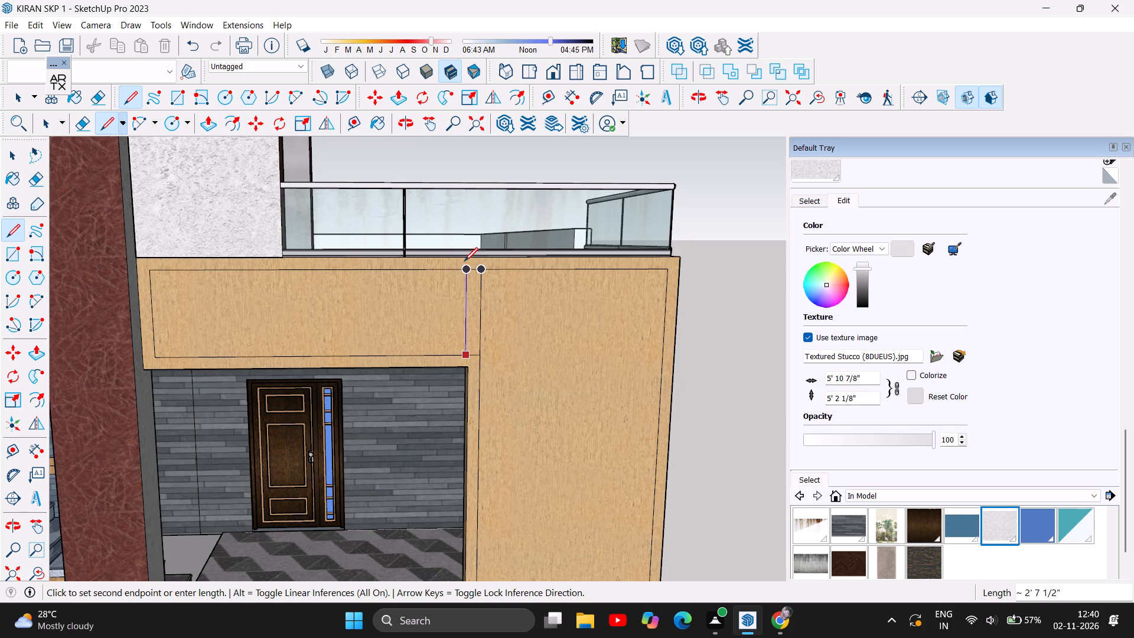
pyautogui.click(464, 260)
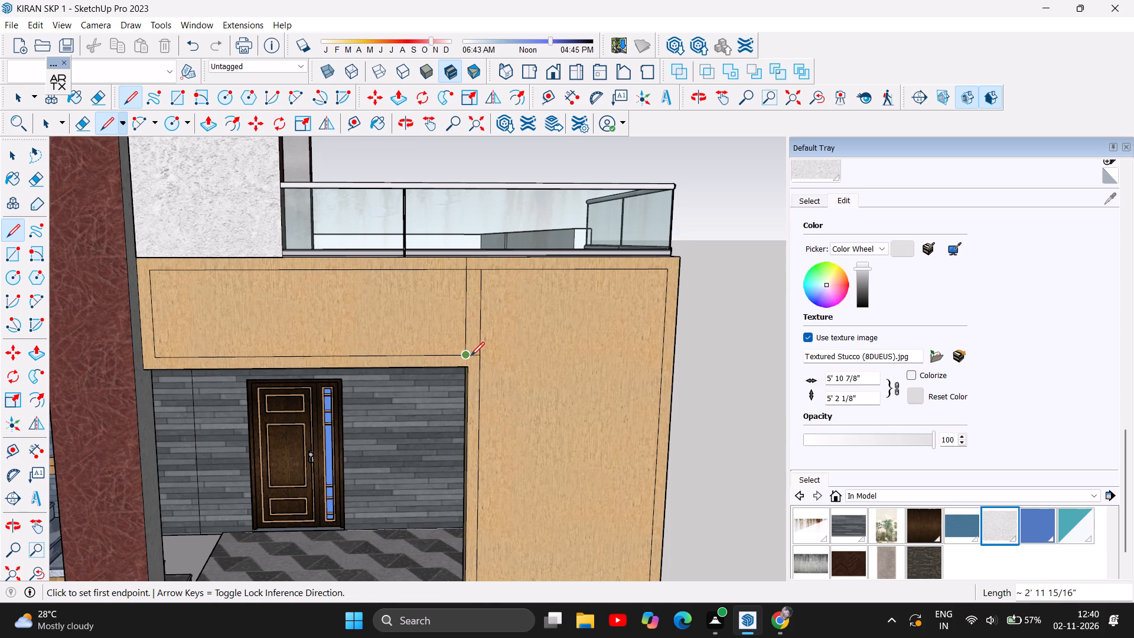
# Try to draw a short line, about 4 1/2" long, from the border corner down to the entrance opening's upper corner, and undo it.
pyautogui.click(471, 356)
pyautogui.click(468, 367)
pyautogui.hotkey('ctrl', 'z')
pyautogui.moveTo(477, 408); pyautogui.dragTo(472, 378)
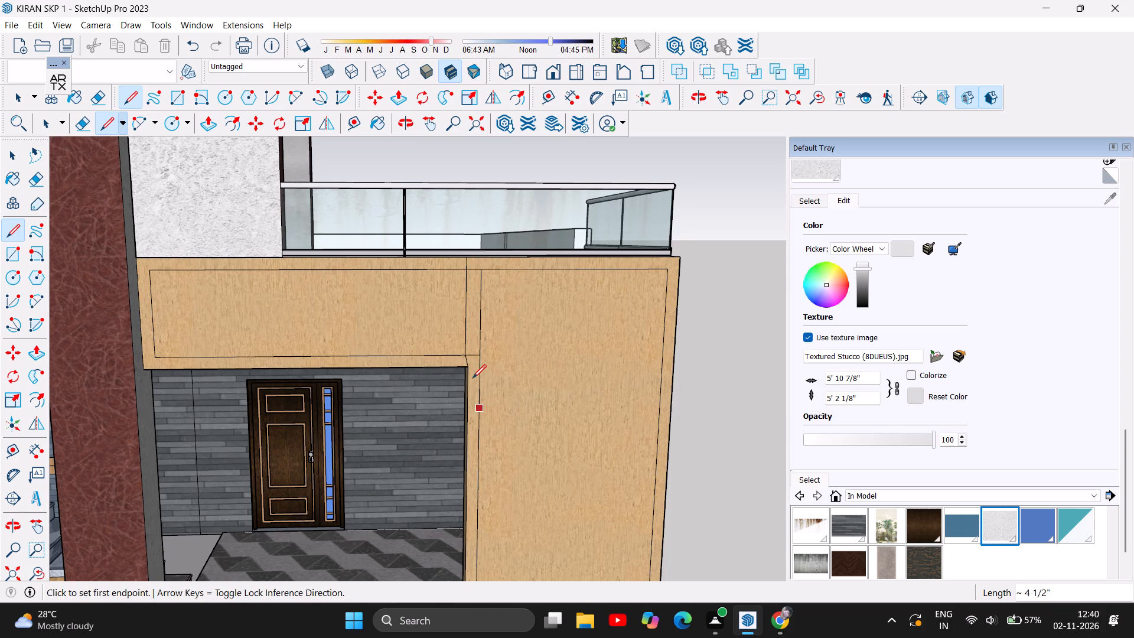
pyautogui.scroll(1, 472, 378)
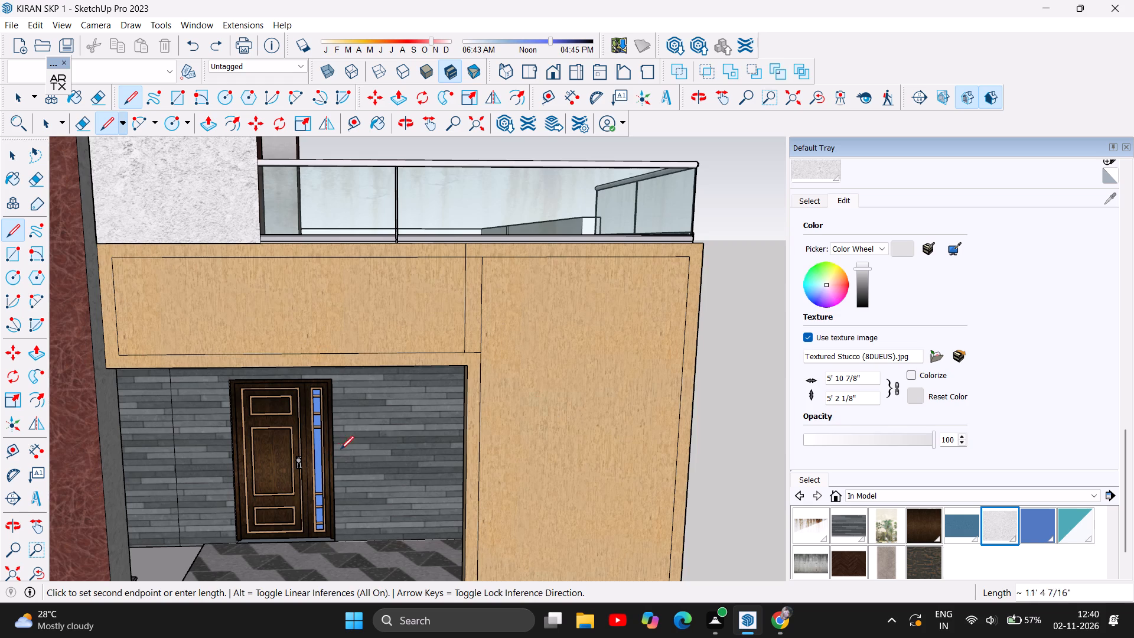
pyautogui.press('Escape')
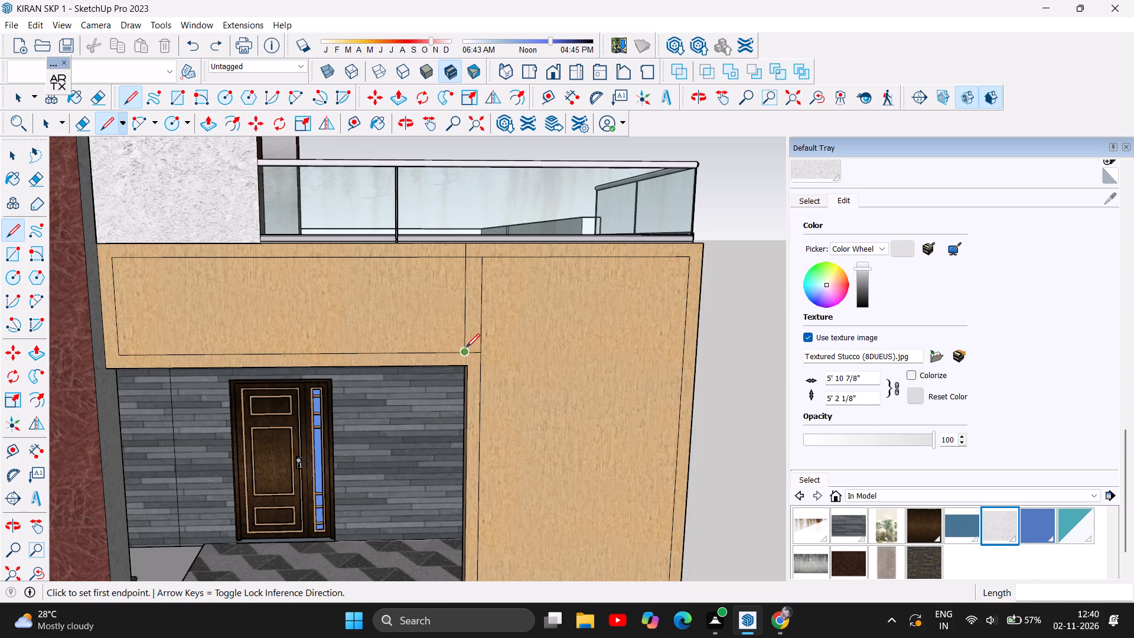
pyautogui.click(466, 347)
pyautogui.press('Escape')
# Draw a line about 4 3/8" long from the border junction down to the entrance opening's top edge near its corner.
pyautogui.scroll(6, 501, 349)
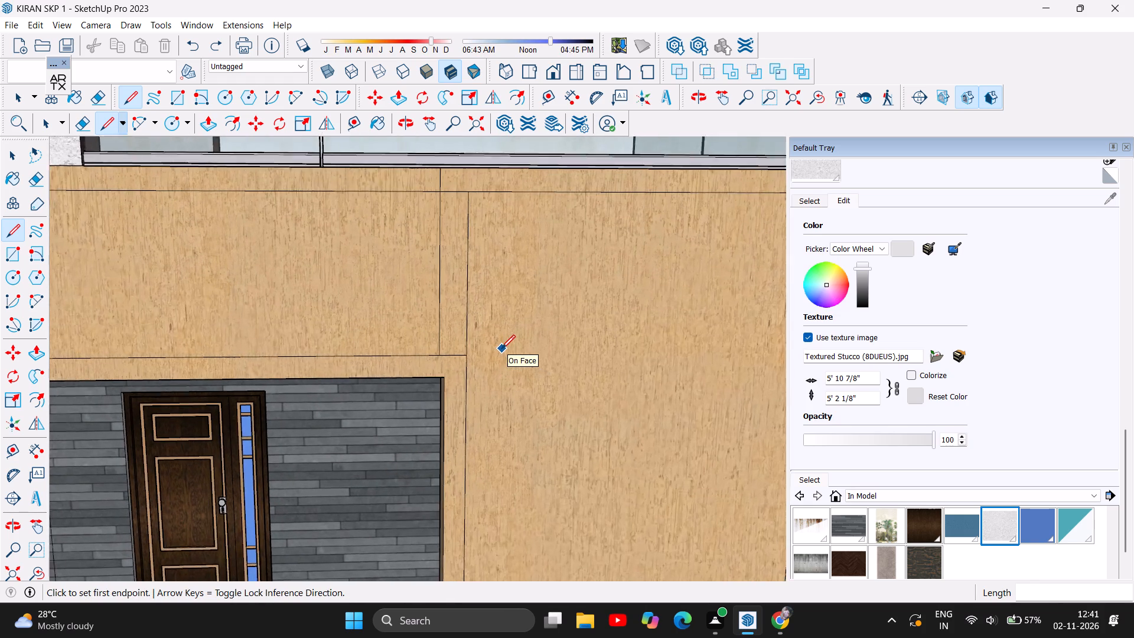
pyautogui.scroll(1, 501, 349)
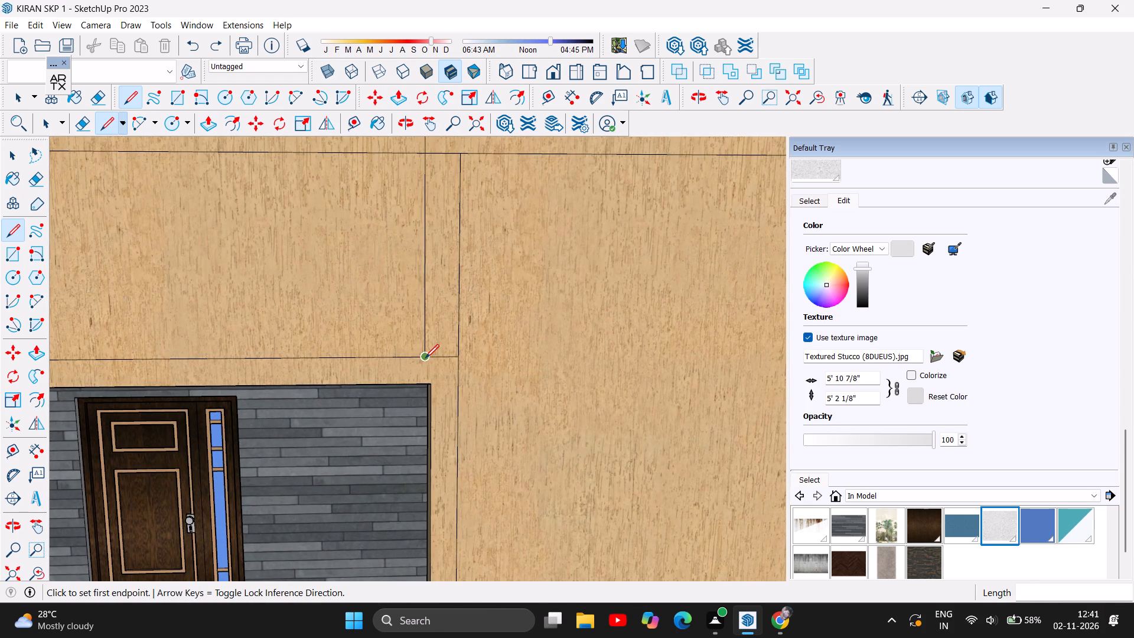
pyautogui.click(425, 357)
pyautogui.click(420, 386)
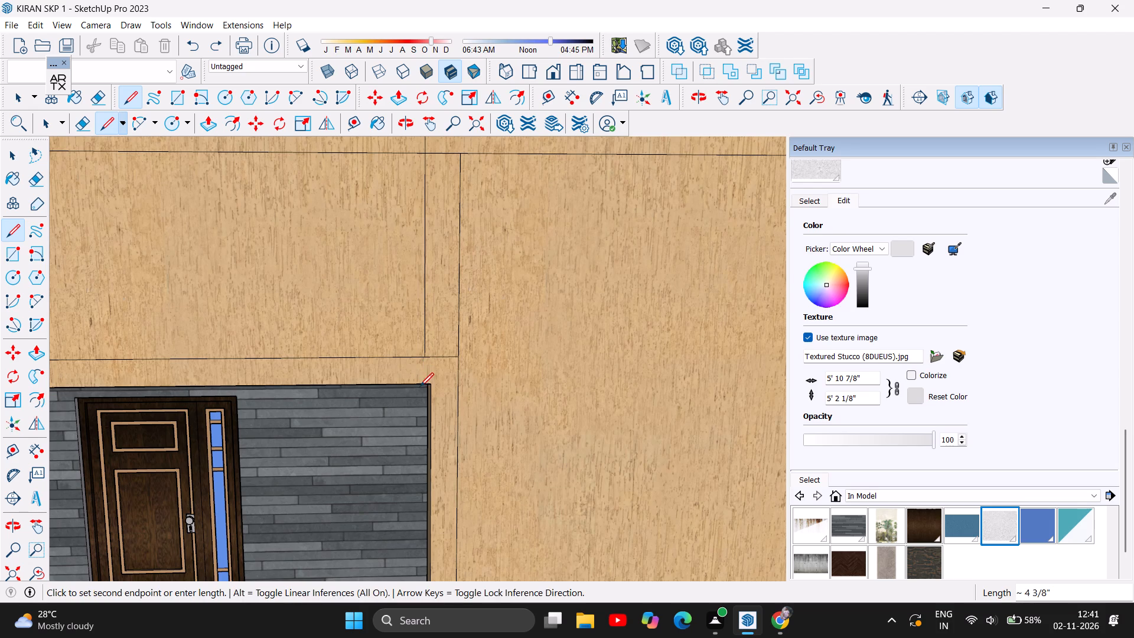
# Push/Pull the entrance opening's narrow side face beside the tall panel by 11/16" and again by 5/16", towards the new line.
pyautogui.scroll(-3, 646, 263)
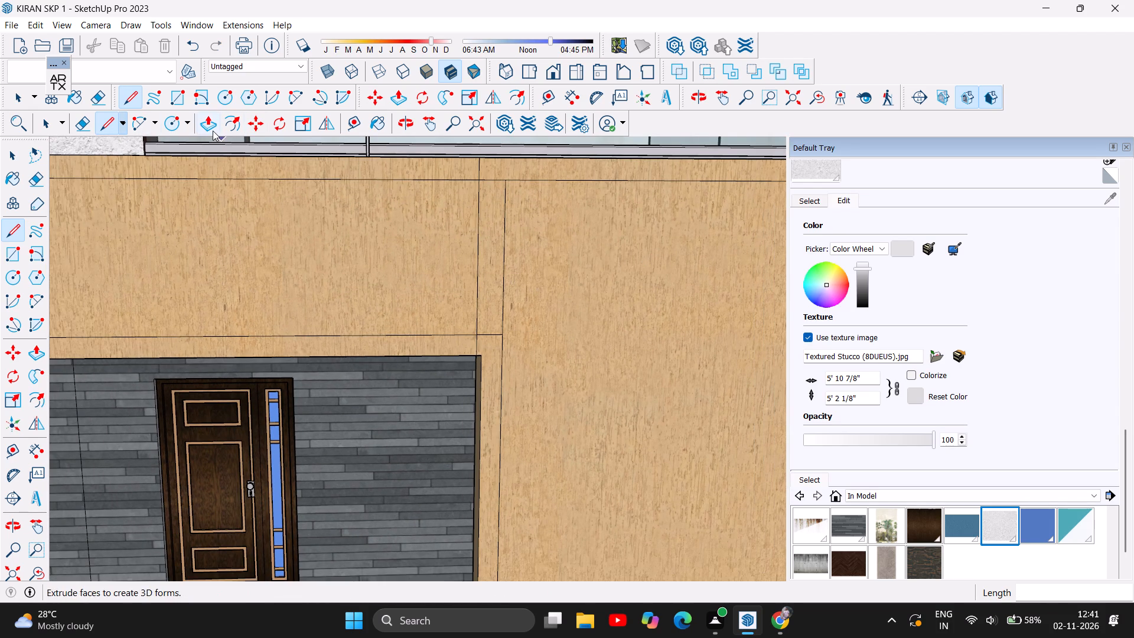
pyautogui.click(213, 131)
pyautogui.click(476, 473)
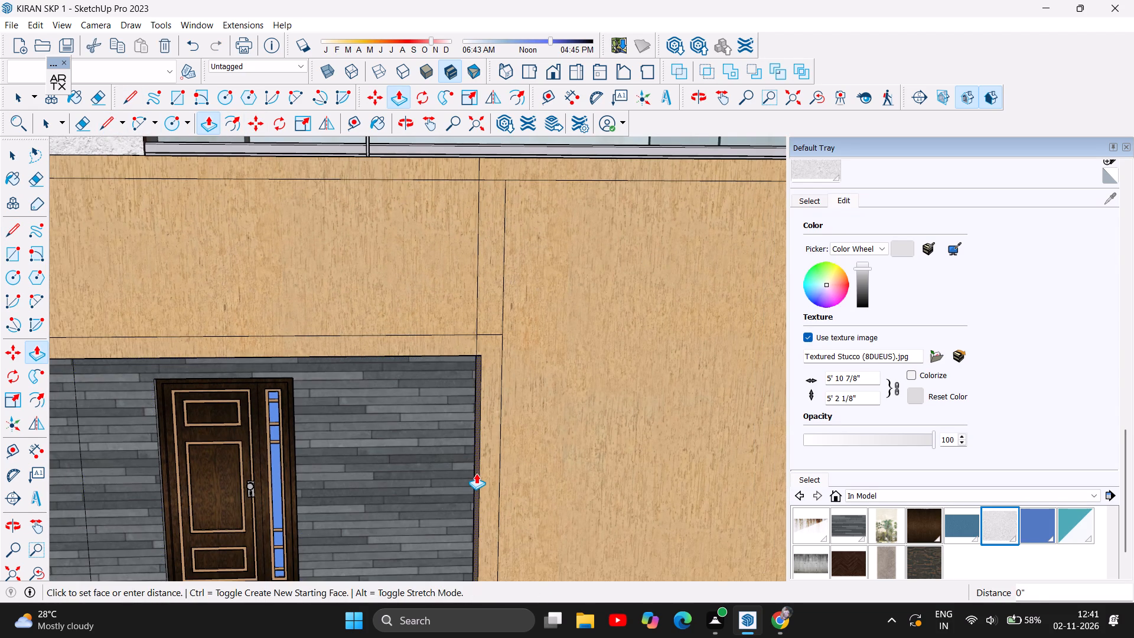
pyautogui.click(473, 473)
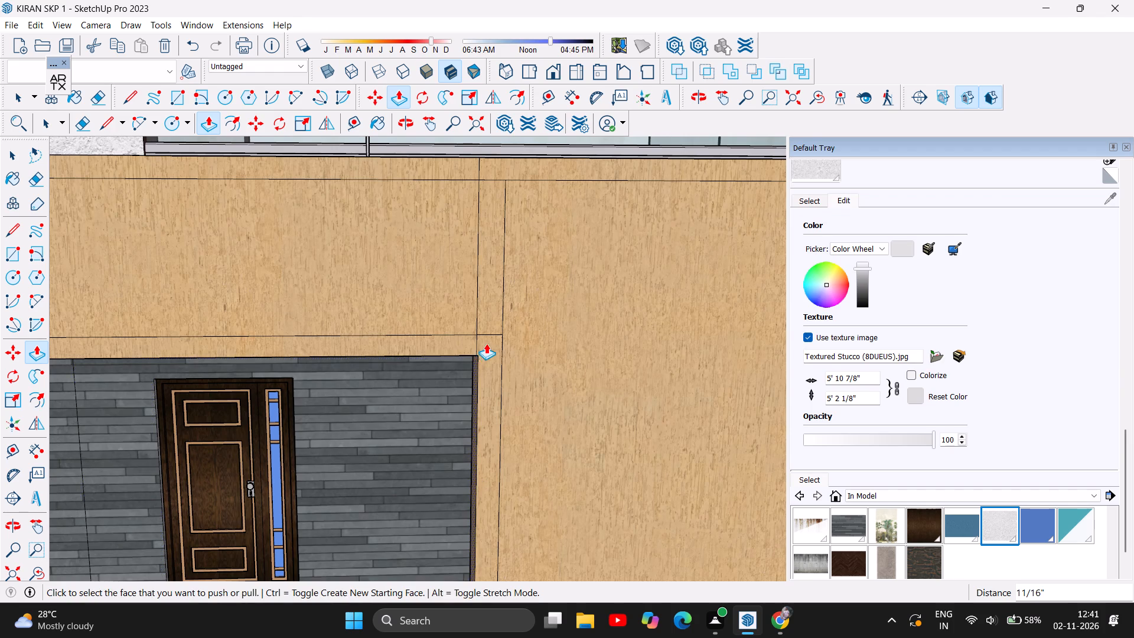
pyautogui.scroll(5, 490, 339)
pyautogui.scroll(1, 533, 320)
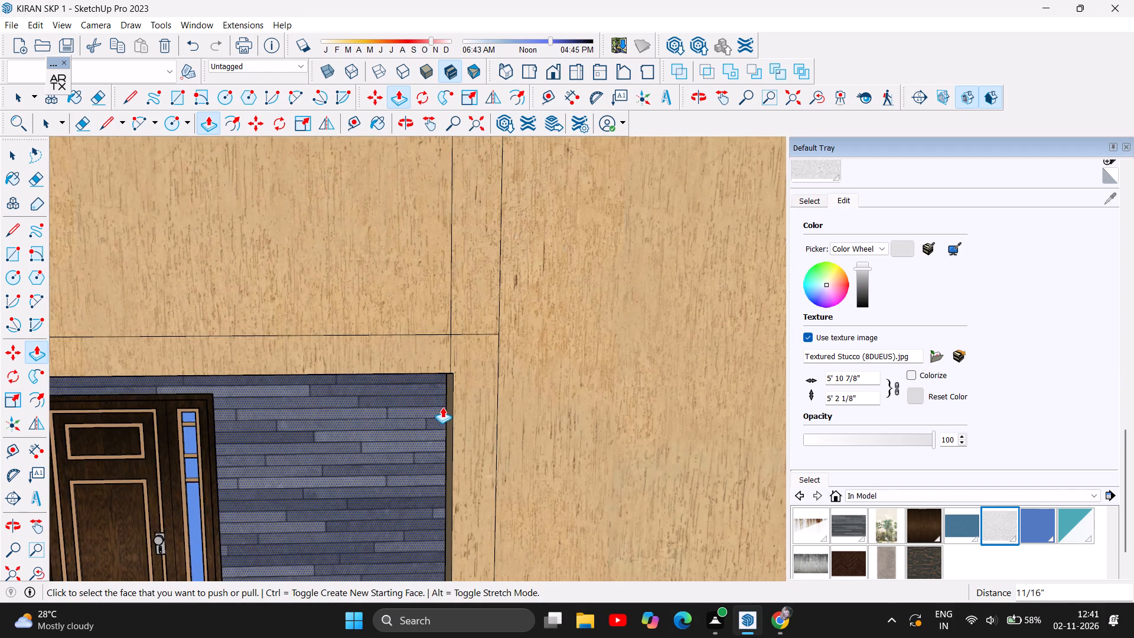
pyautogui.click(449, 404)
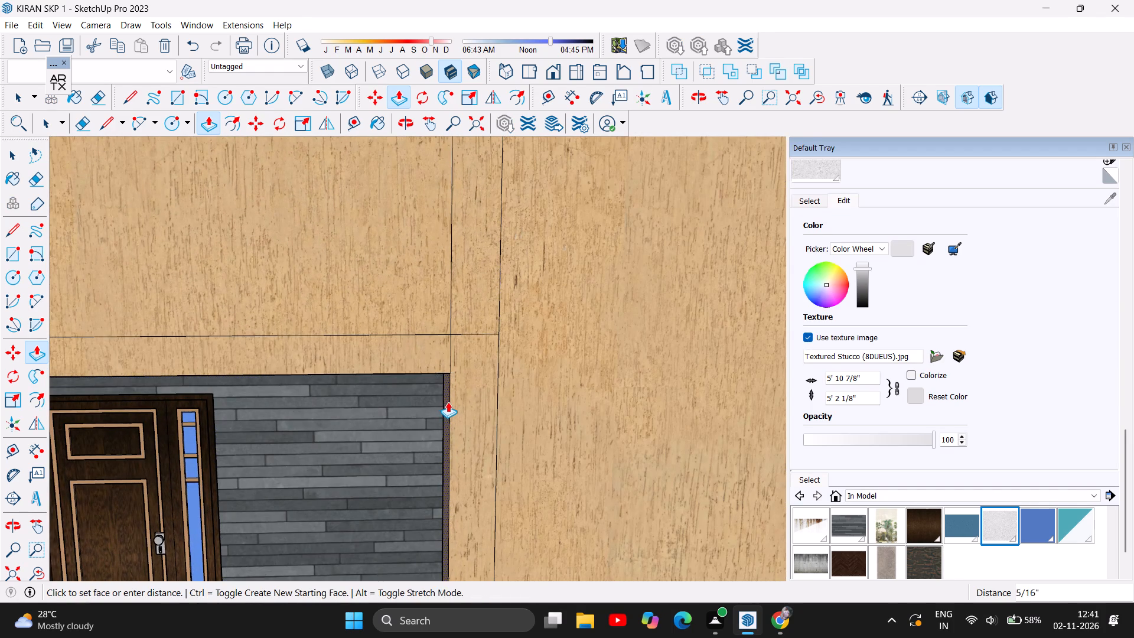
pyautogui.click(447, 402)
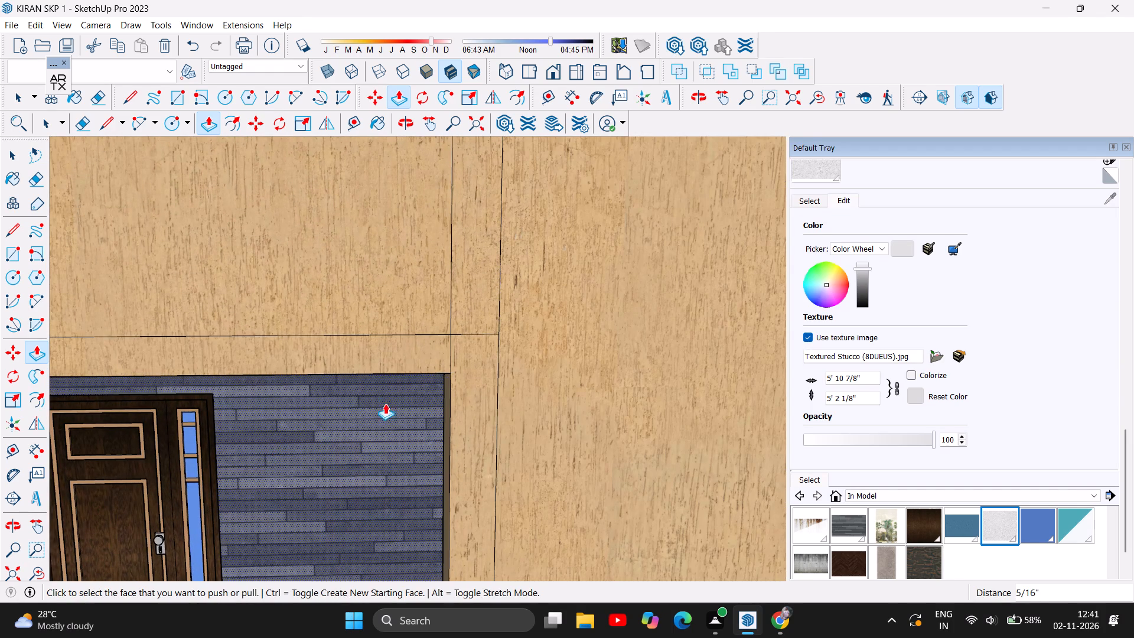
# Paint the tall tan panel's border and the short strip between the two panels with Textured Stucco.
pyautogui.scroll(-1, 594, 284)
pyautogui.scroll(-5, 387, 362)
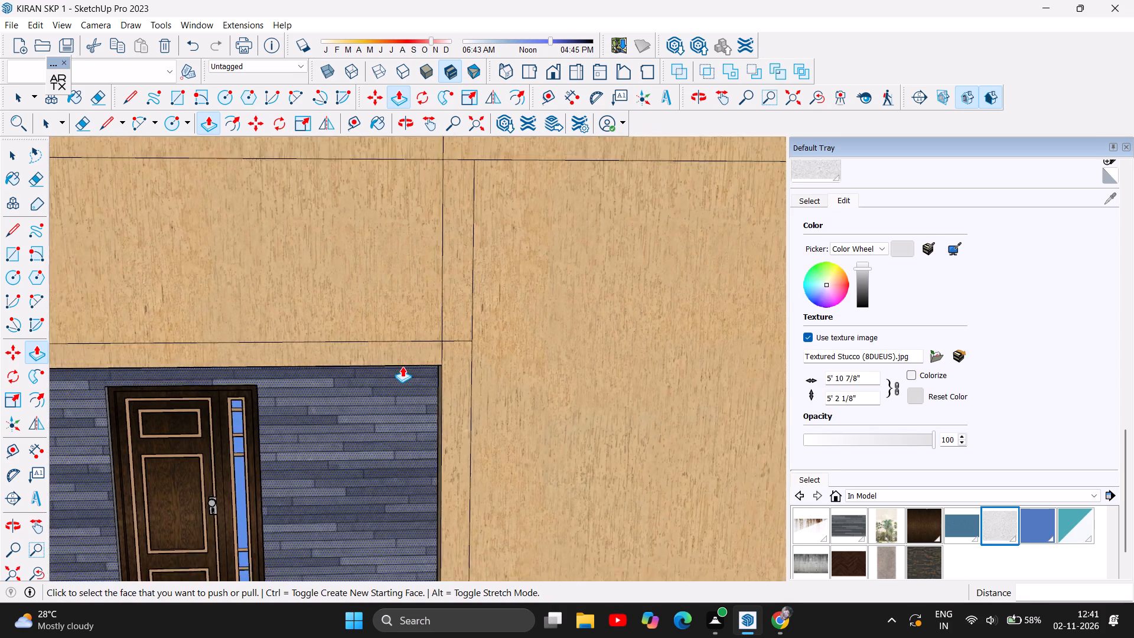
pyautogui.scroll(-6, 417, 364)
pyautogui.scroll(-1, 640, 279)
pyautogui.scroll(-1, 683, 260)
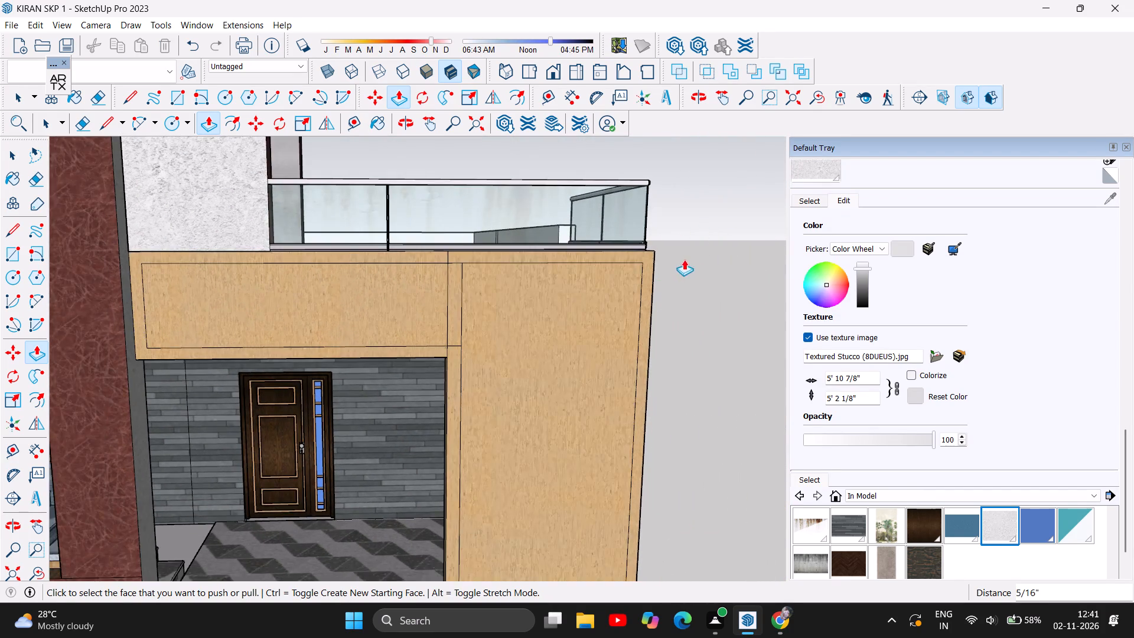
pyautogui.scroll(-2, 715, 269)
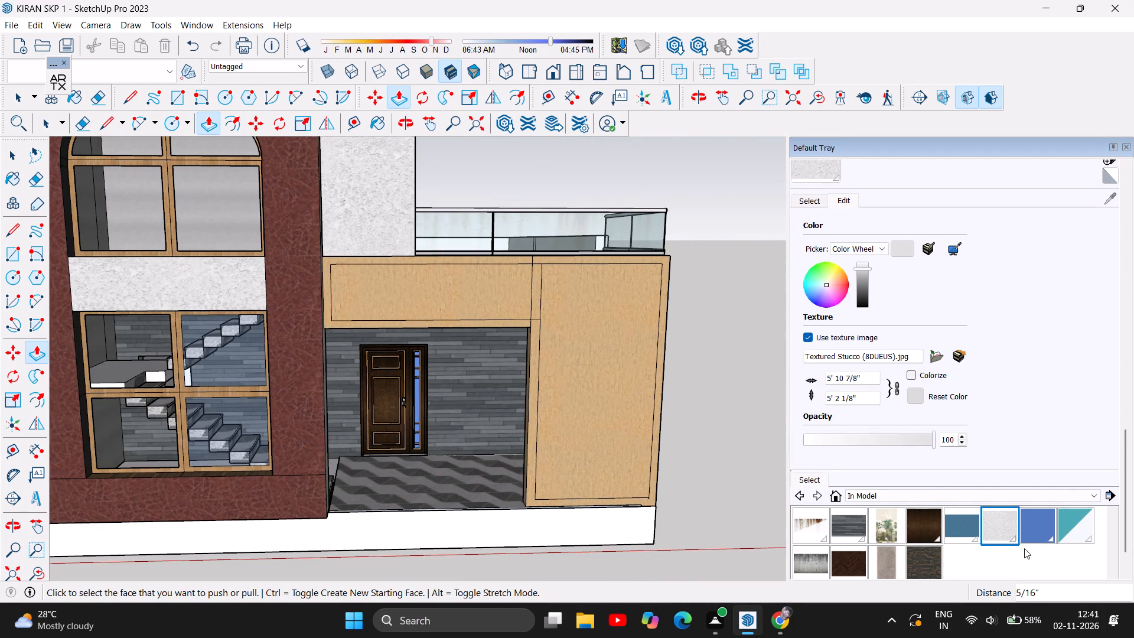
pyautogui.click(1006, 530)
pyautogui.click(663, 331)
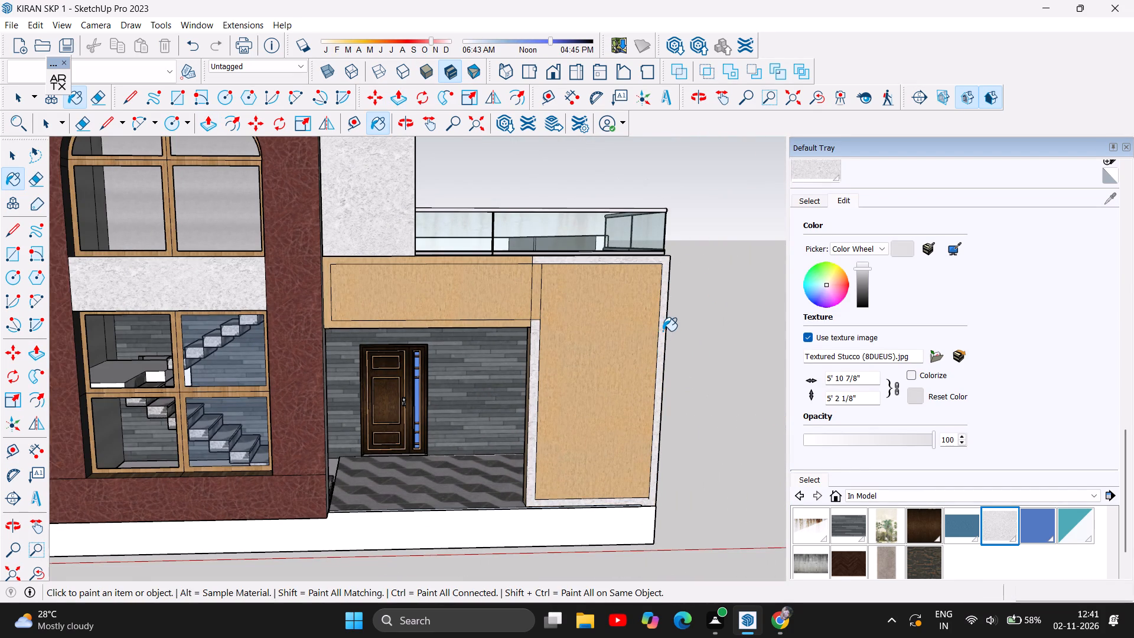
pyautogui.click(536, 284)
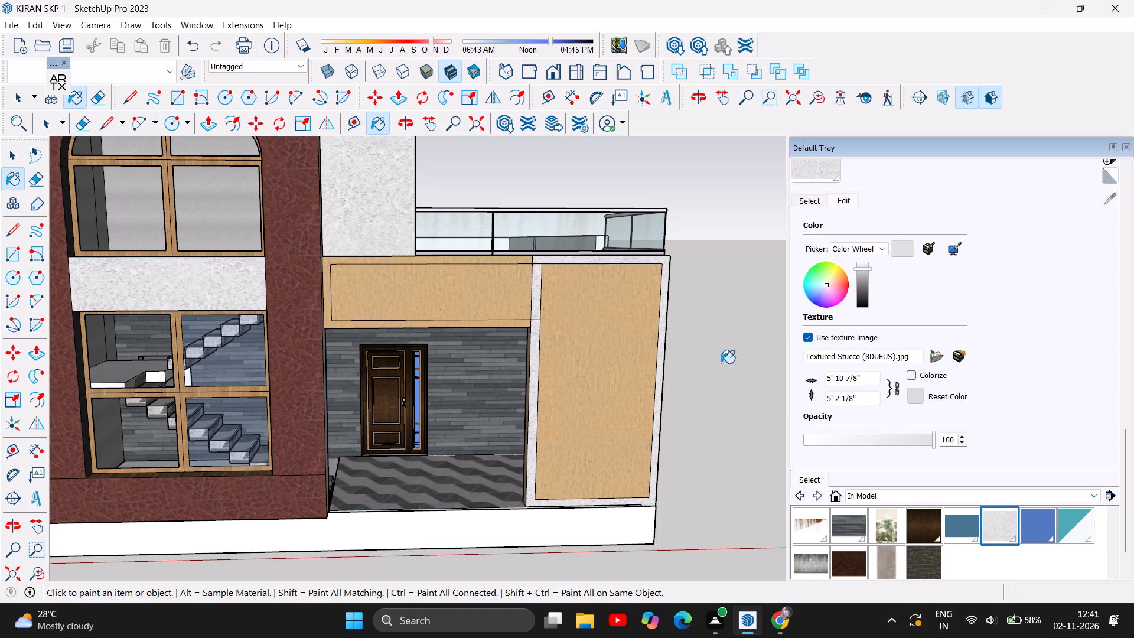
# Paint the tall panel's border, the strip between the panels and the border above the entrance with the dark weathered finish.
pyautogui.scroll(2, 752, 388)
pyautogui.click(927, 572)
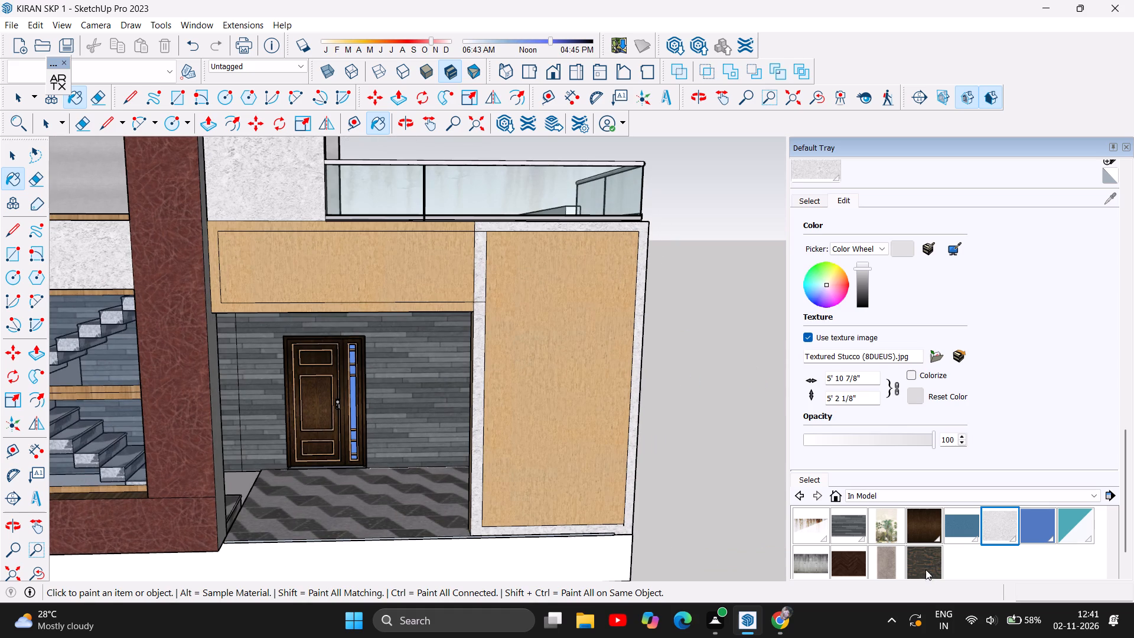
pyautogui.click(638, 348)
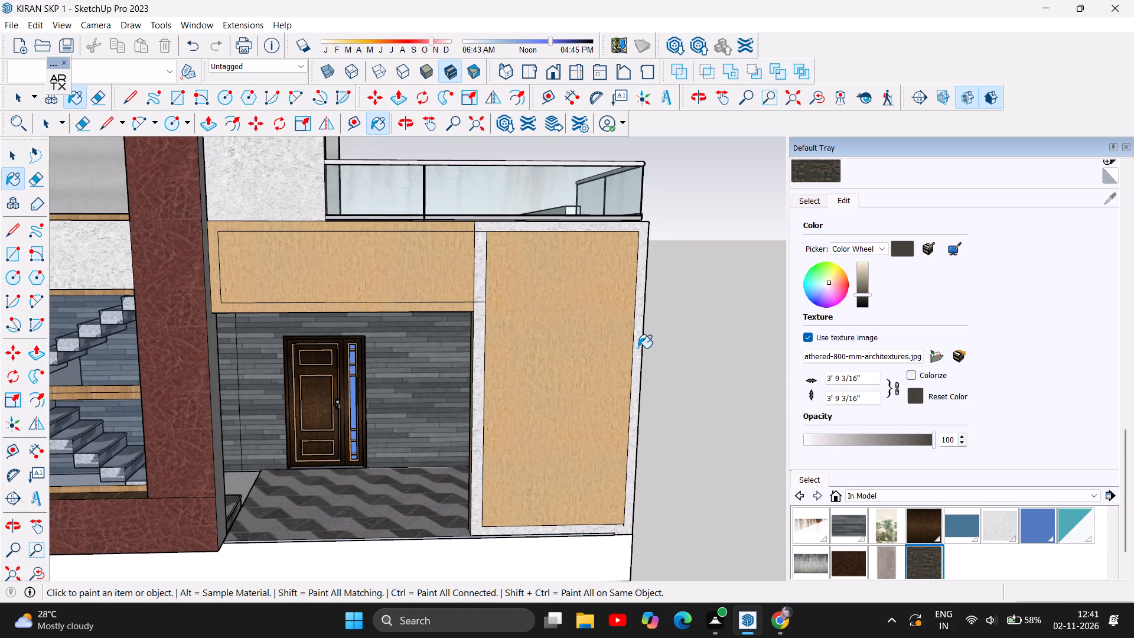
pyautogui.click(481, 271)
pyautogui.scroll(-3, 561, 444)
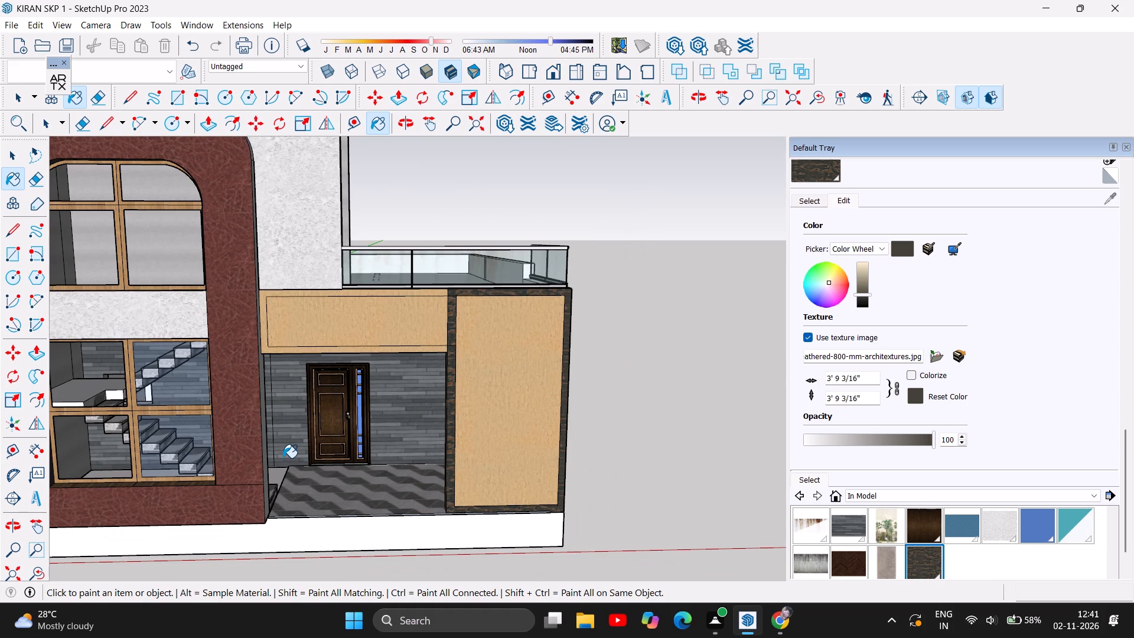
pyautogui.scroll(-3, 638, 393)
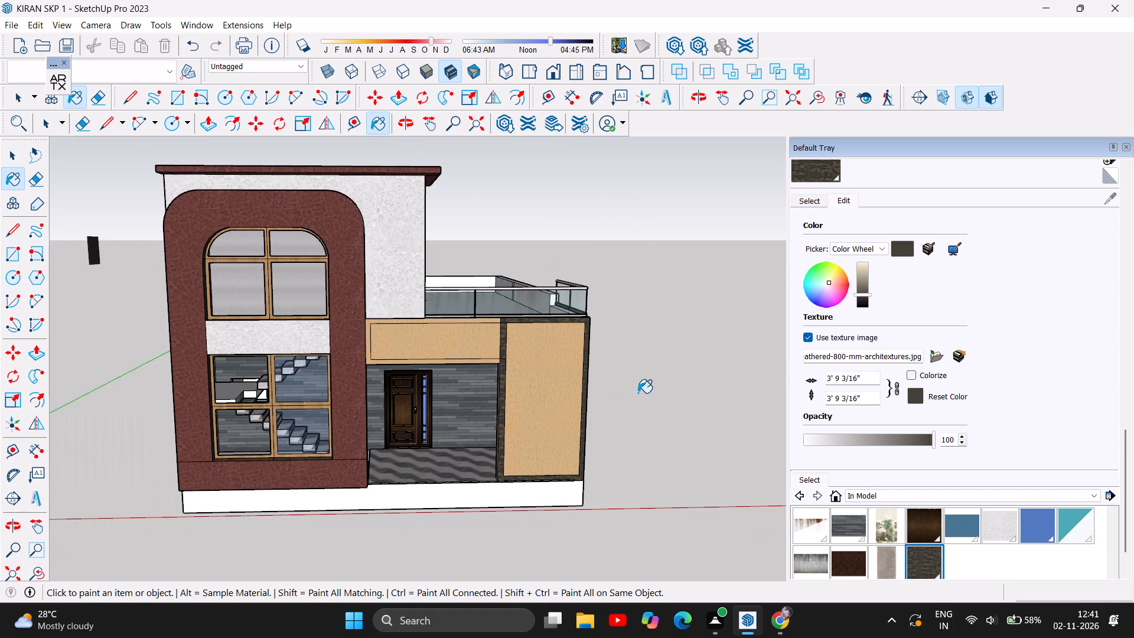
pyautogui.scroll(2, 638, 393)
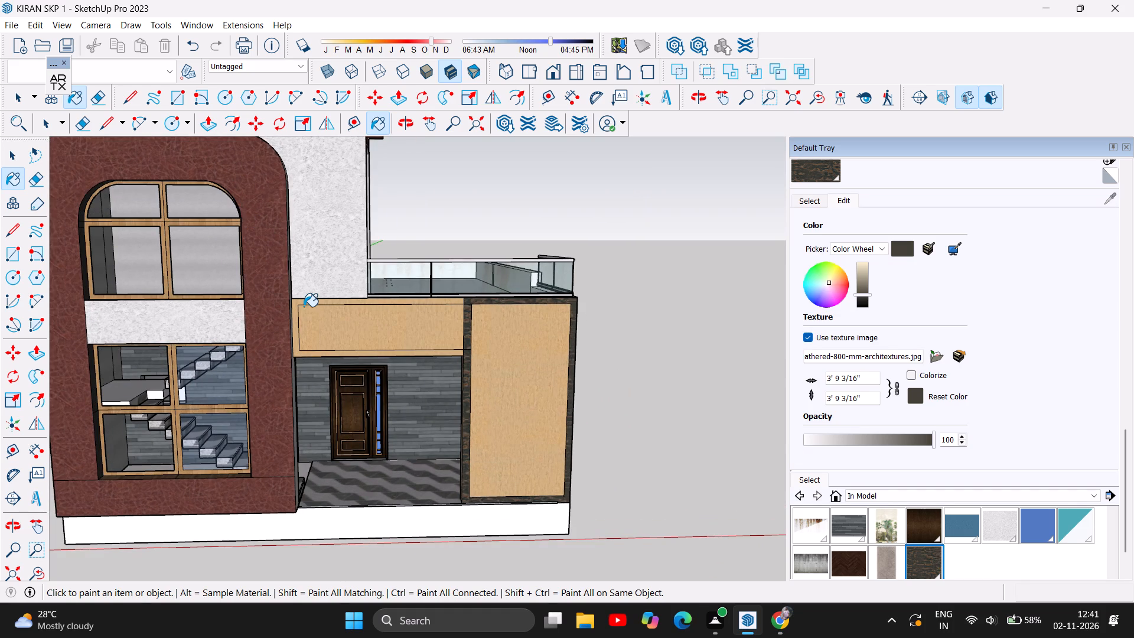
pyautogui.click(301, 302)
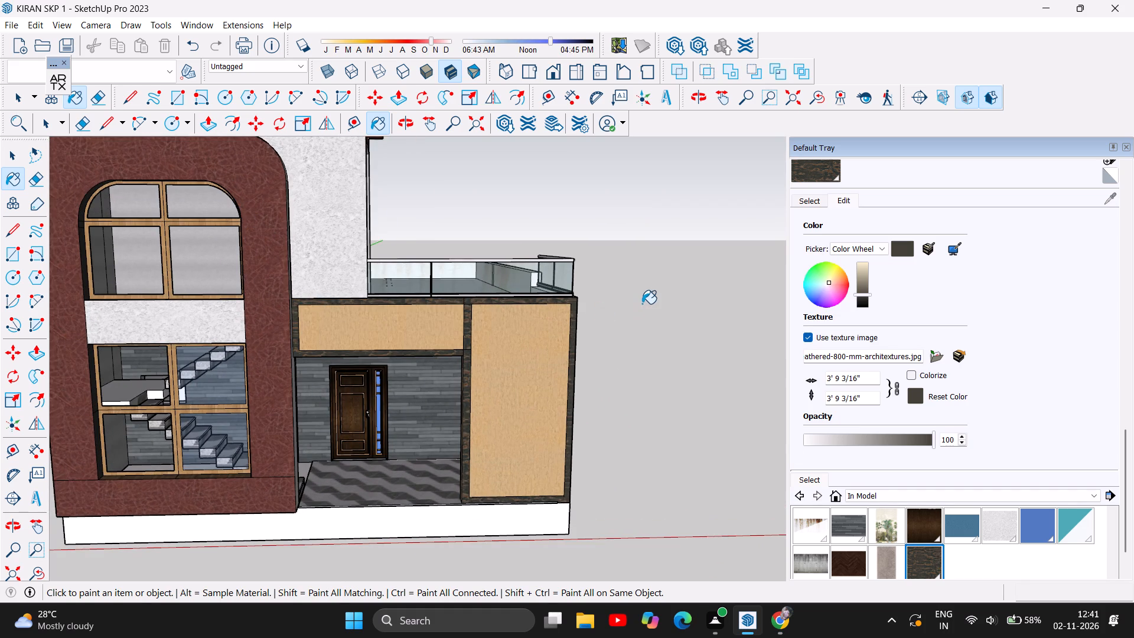
# Repaint the border above the entrance, the strip between the panels and the tall panel's border with Textured Stucco.
pyautogui.scroll(-1, 642, 304)
pyautogui.click(994, 522)
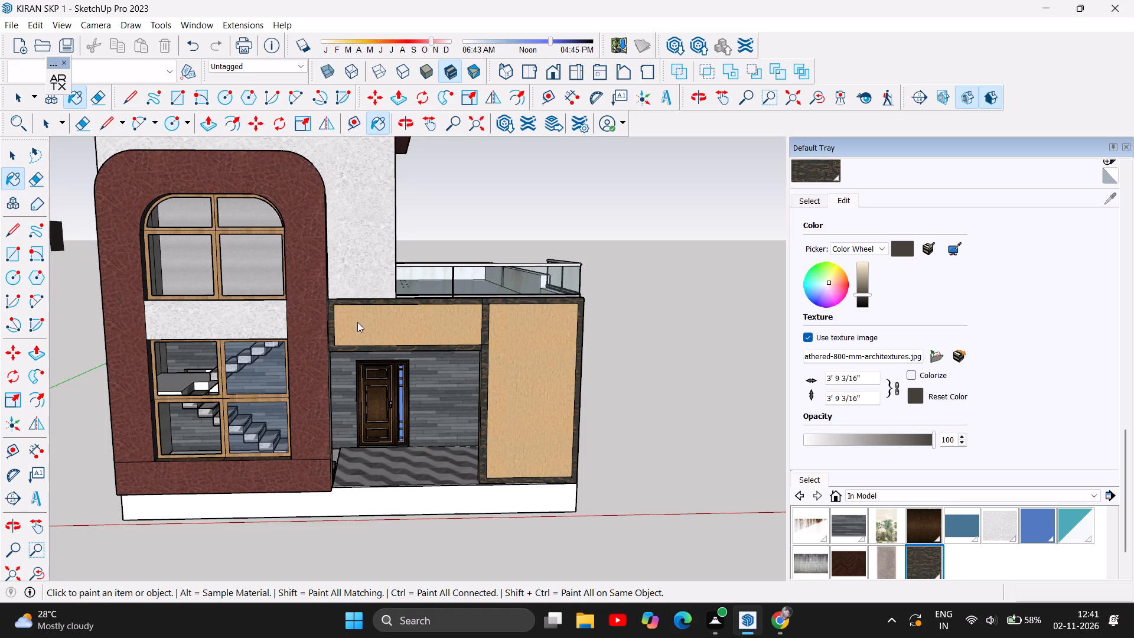
pyautogui.click(330, 327)
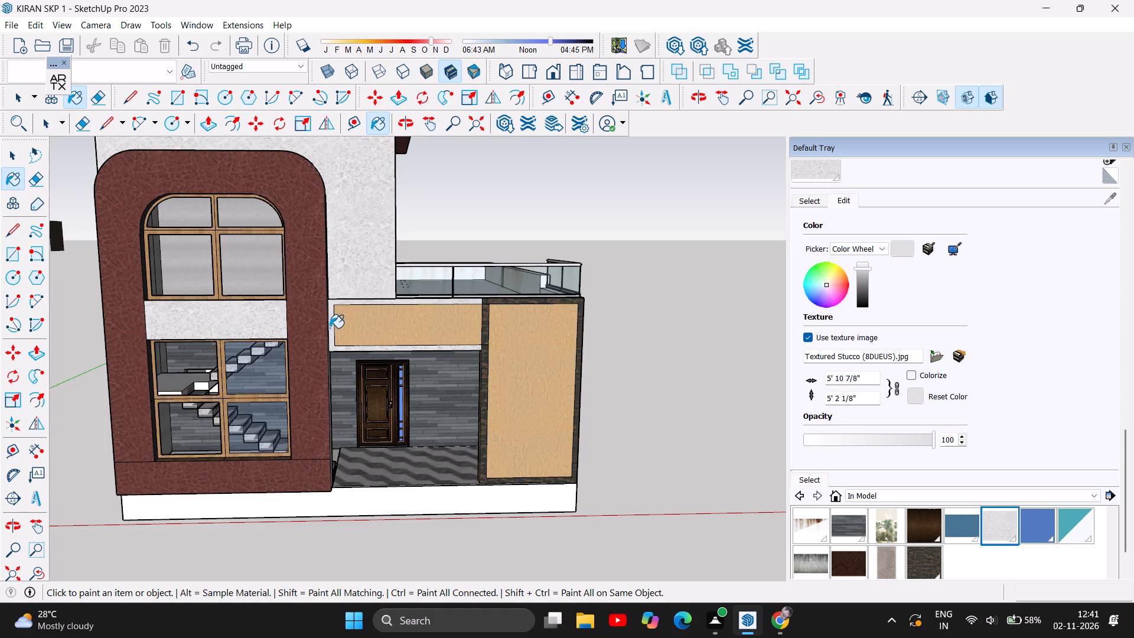
pyautogui.scroll(-2, 640, 356)
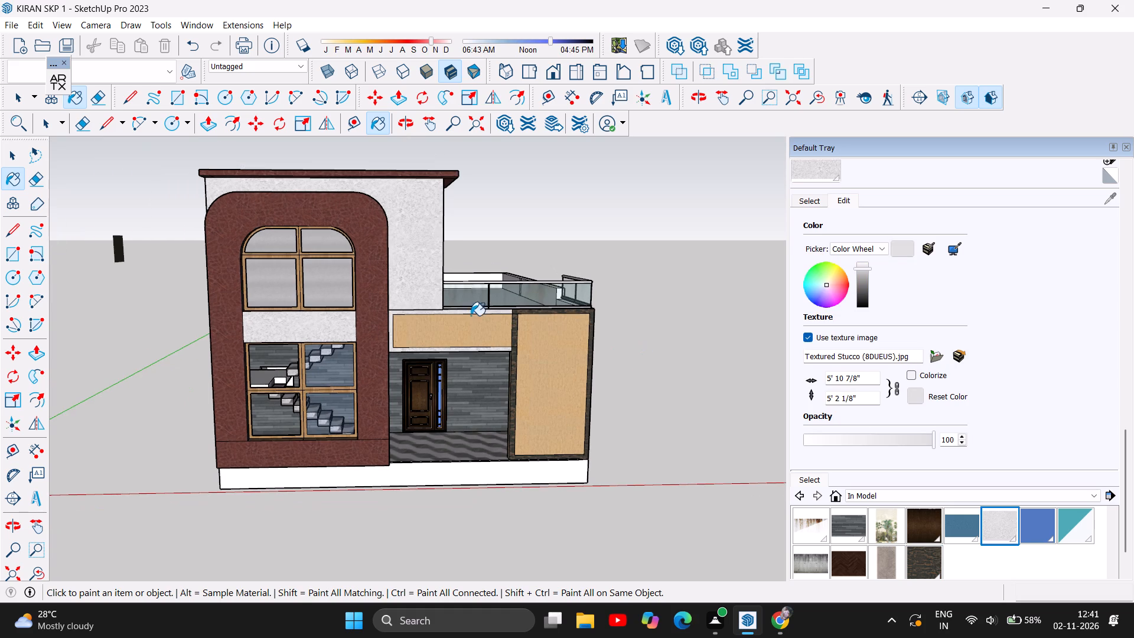
pyautogui.click(515, 329)
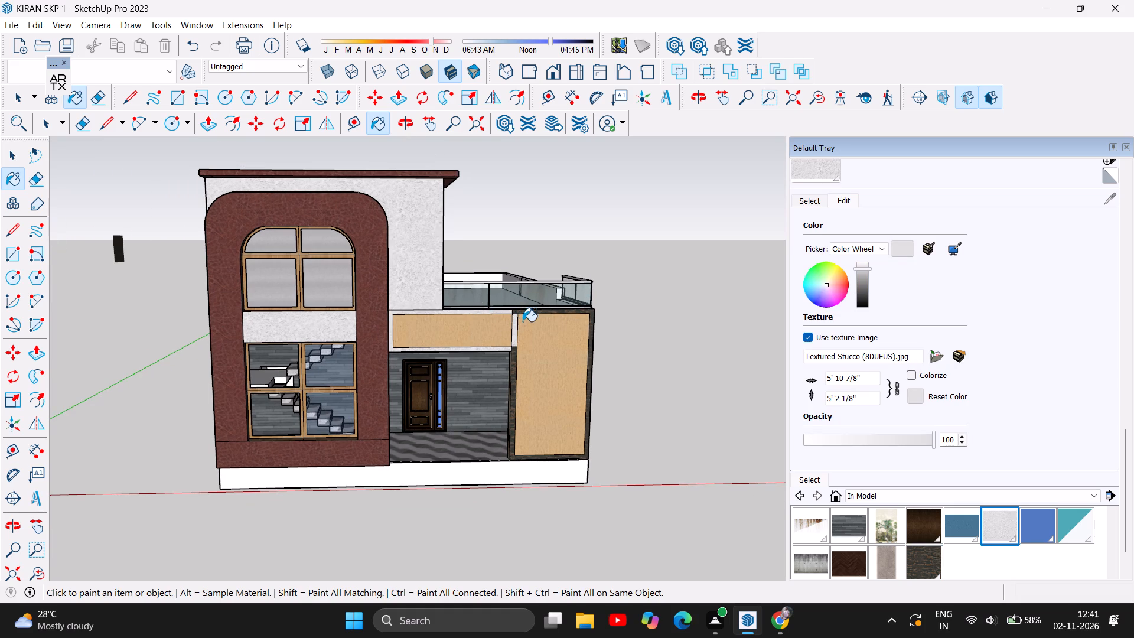
pyautogui.click(522, 314)
pyautogui.hotkey('ctrl', 'z')
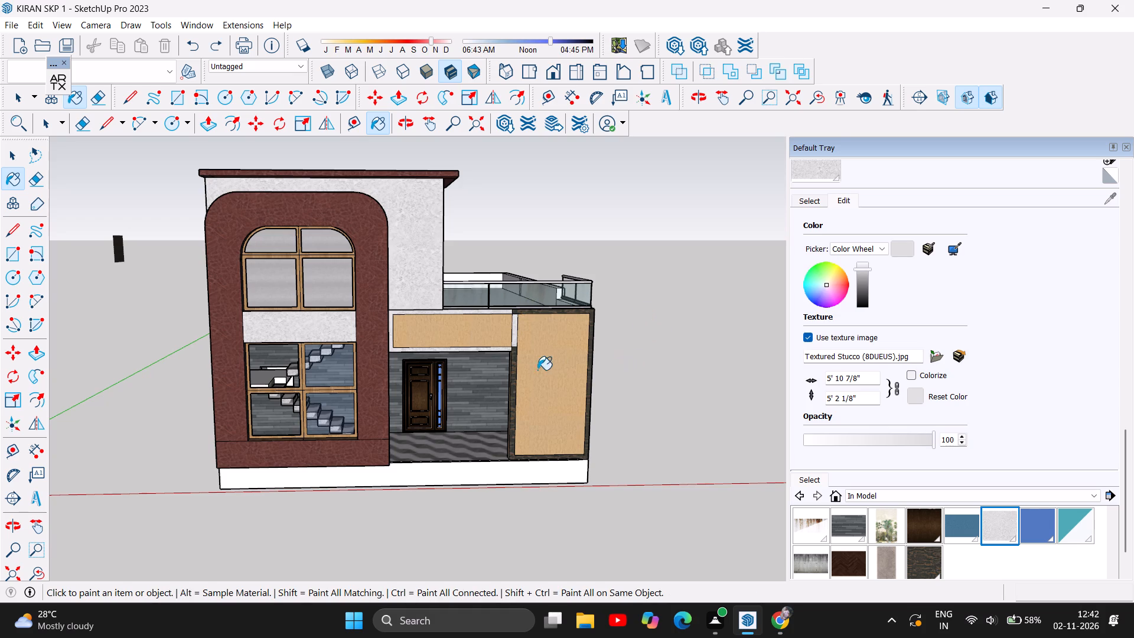
pyautogui.click(514, 362)
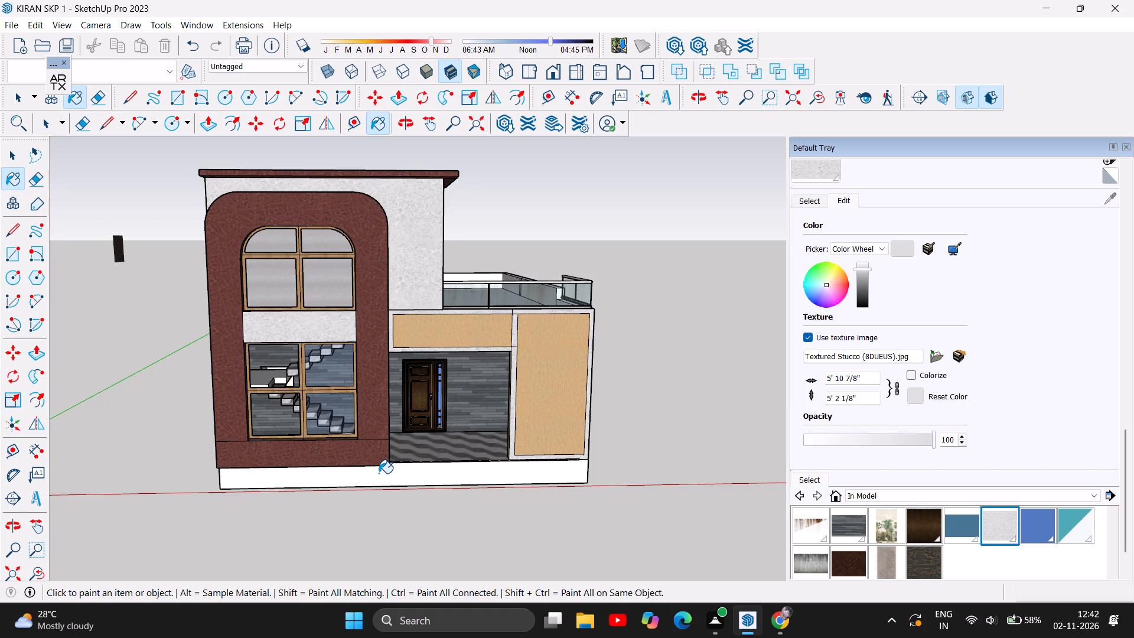
# Examine the borders around the tan panels on the lower wall from near and far.
pyautogui.scroll(-1, 379, 473)
pyautogui.scroll(3, 648, 364)
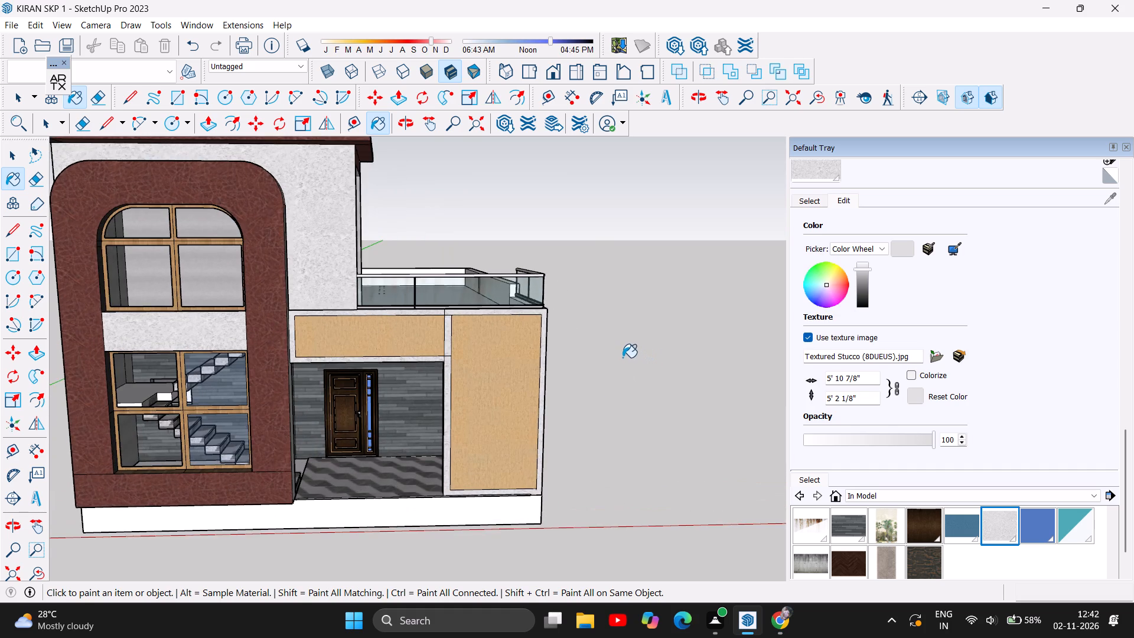
pyautogui.scroll(6, 621, 357)
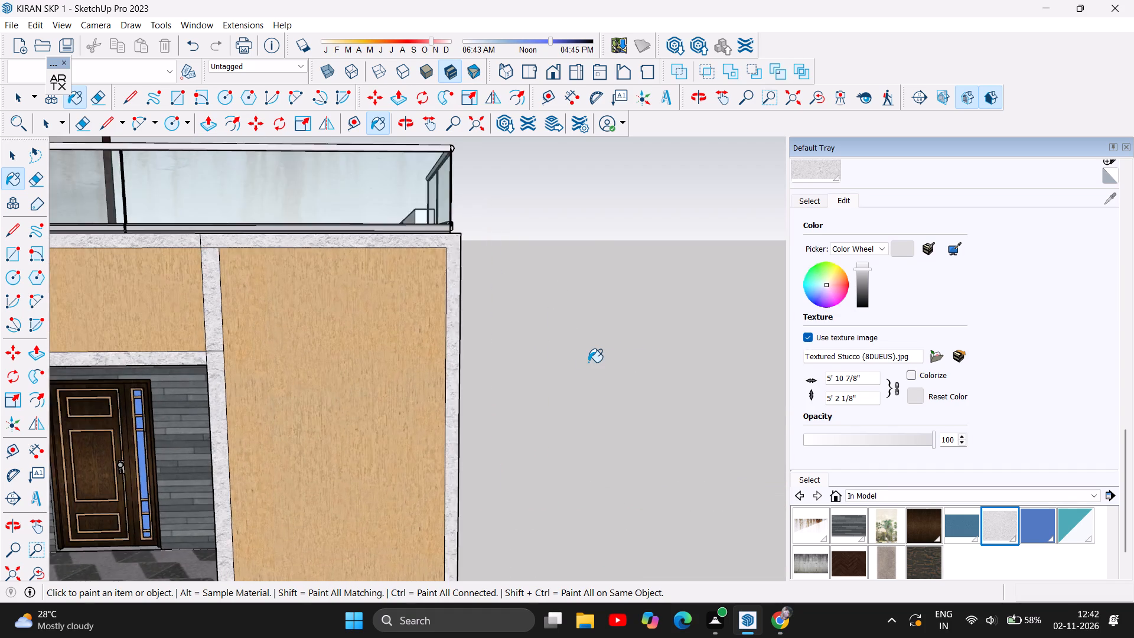
pyautogui.scroll(-3, 590, 361)
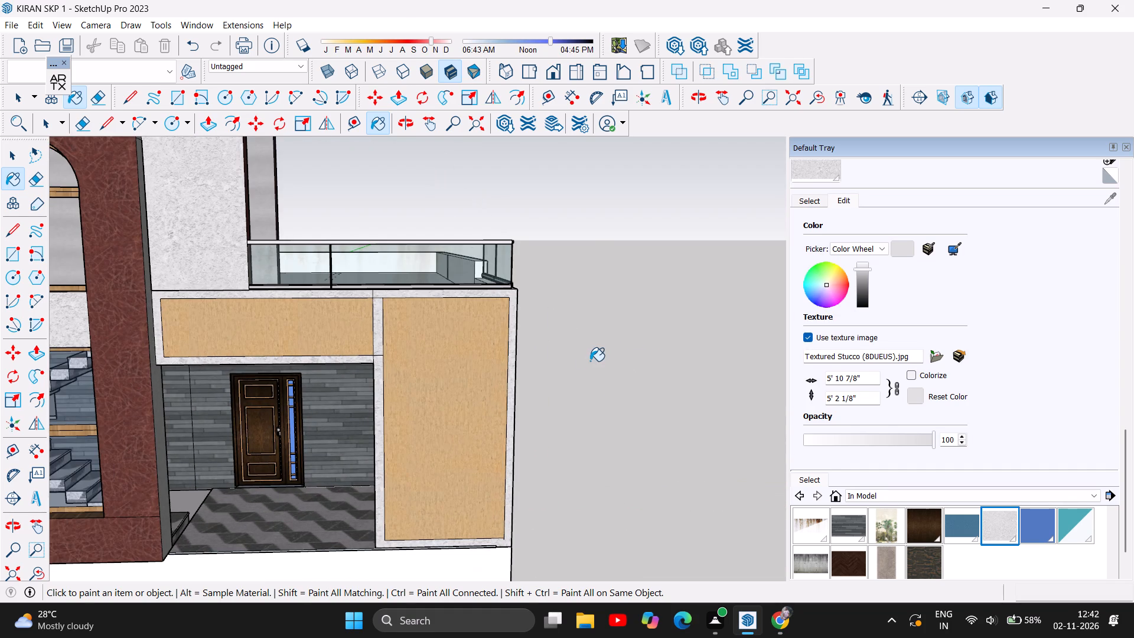
# Paint the tall tan panel beside the entrance with the dark weathered finish.
pyautogui.scroll(-1, 590, 361)
pyautogui.click(926, 564)
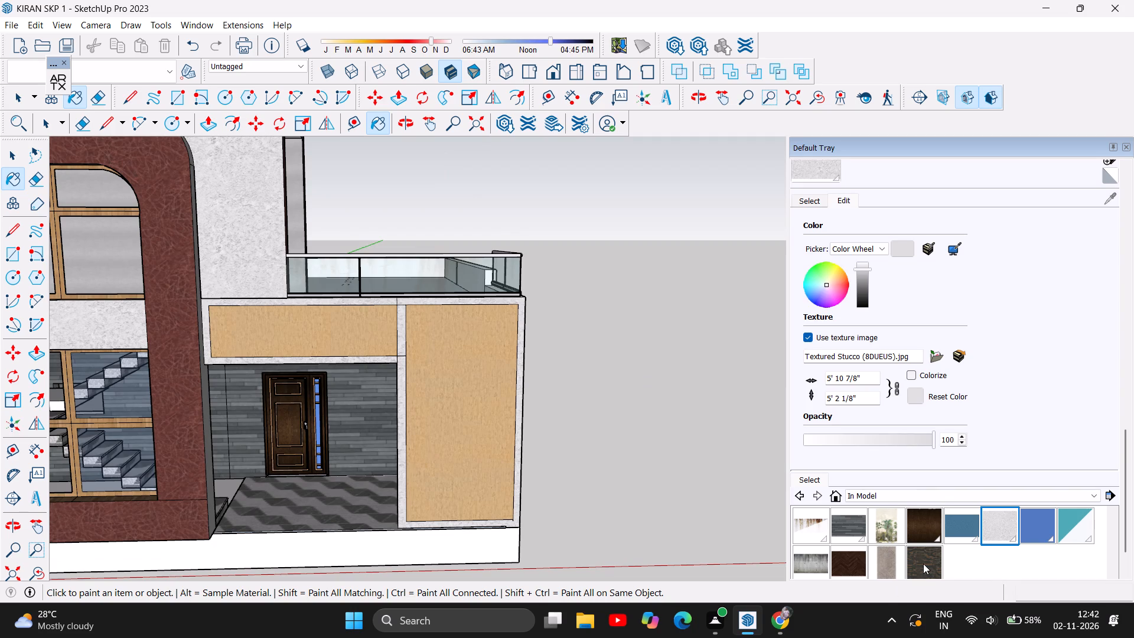
pyautogui.click(445, 396)
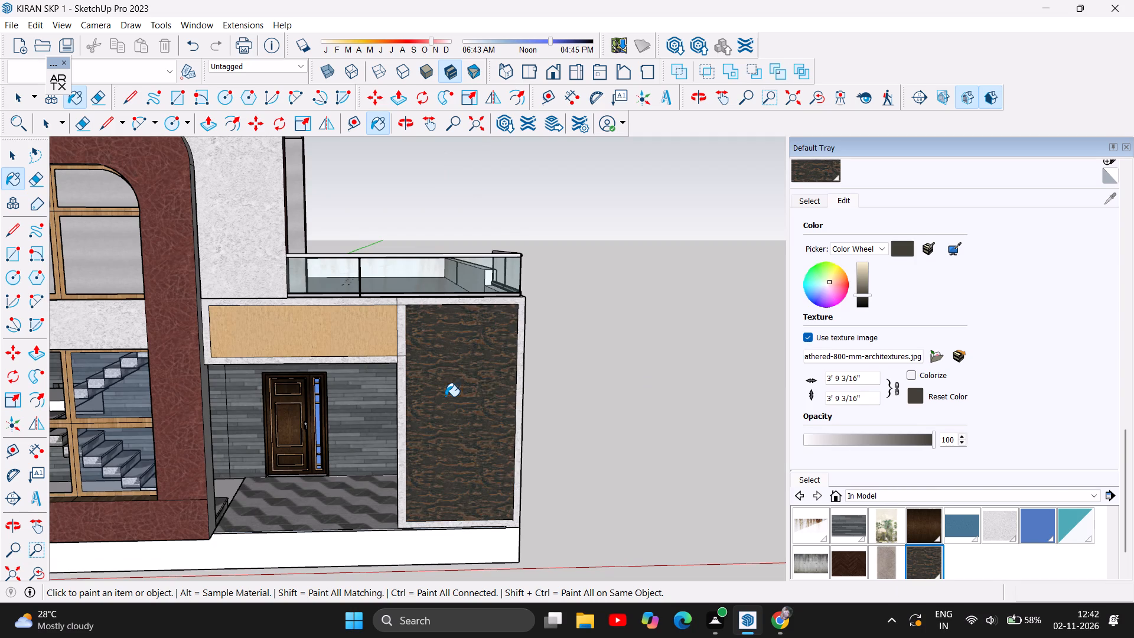
pyautogui.scroll(-2, 589, 389)
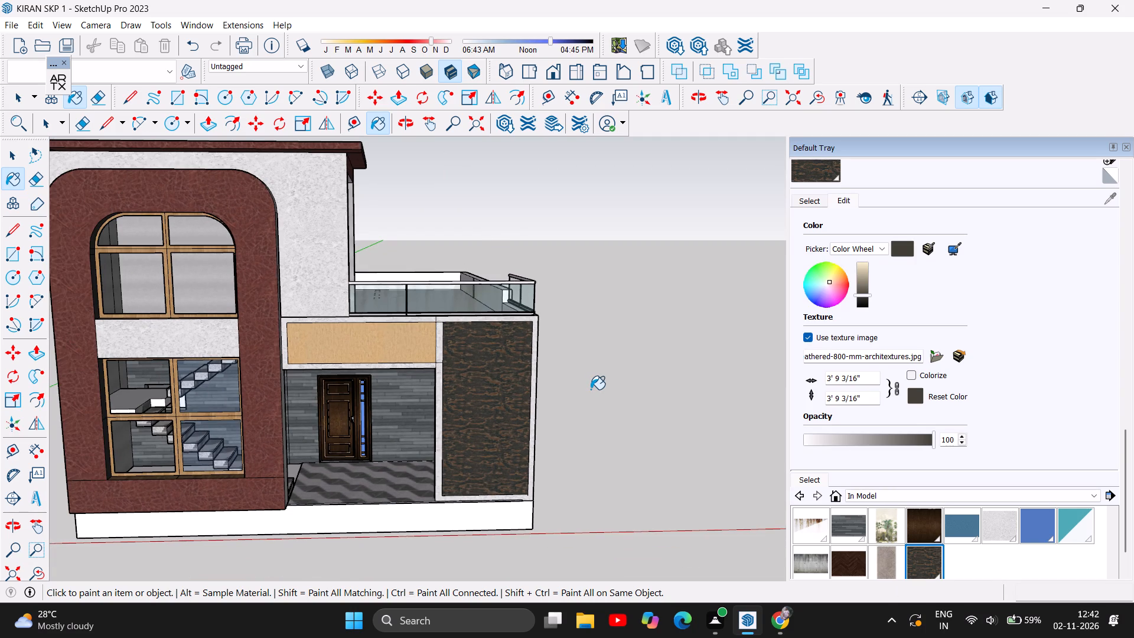
pyautogui.hotkey('ctrl', 'z')
pyautogui.moveTo(517, 367); pyautogui.dragTo(516, 366)
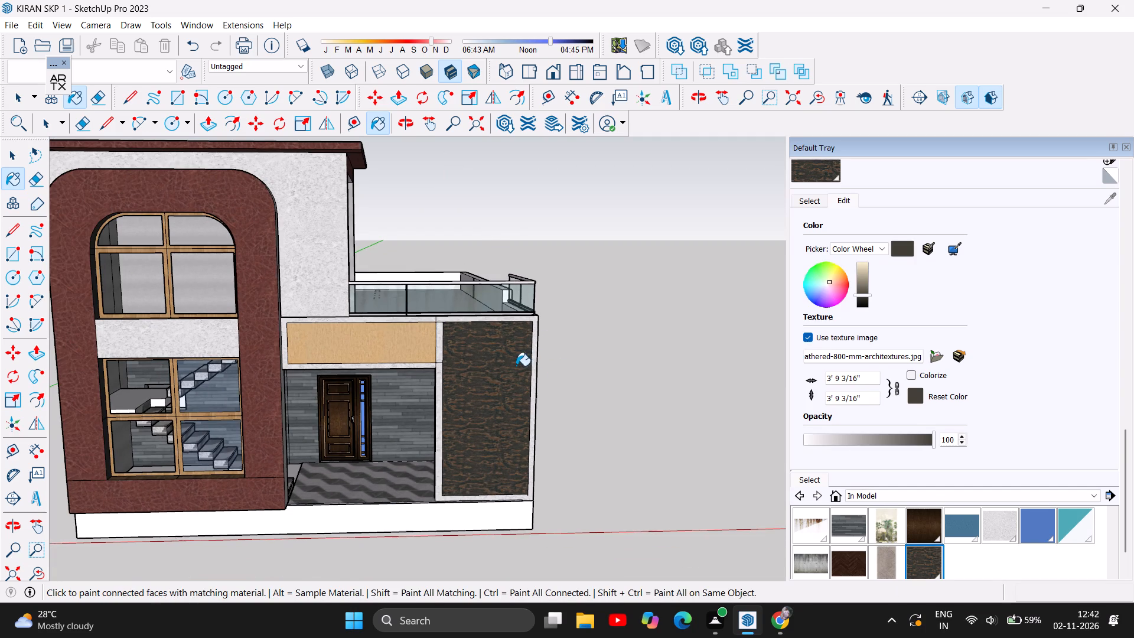
pyautogui.moveTo(516, 366); pyautogui.dragTo(513, 361)
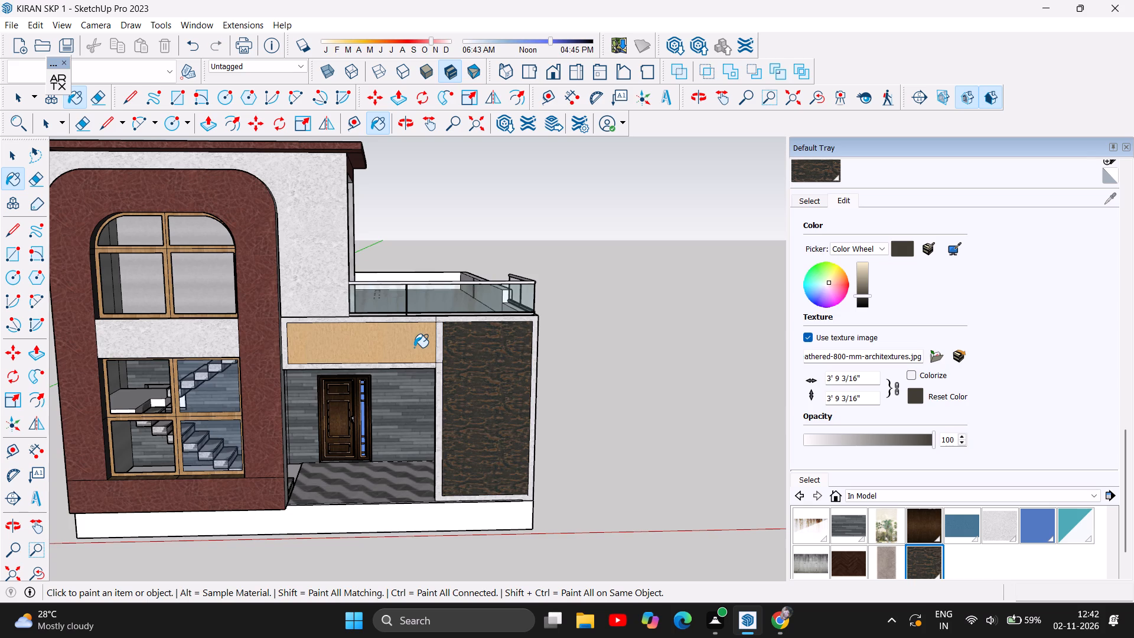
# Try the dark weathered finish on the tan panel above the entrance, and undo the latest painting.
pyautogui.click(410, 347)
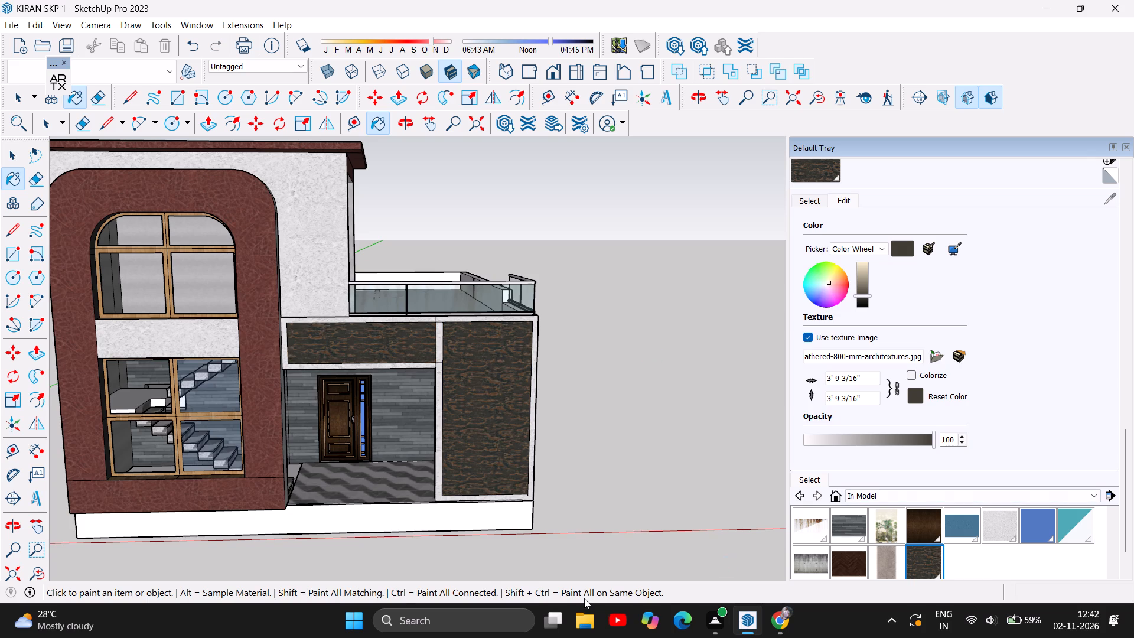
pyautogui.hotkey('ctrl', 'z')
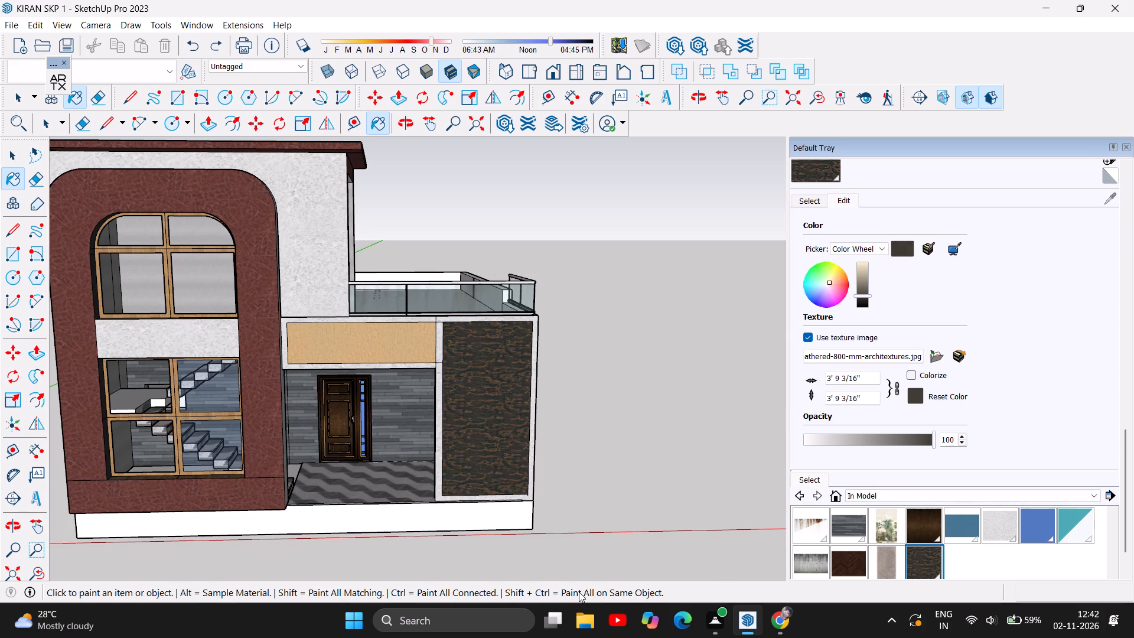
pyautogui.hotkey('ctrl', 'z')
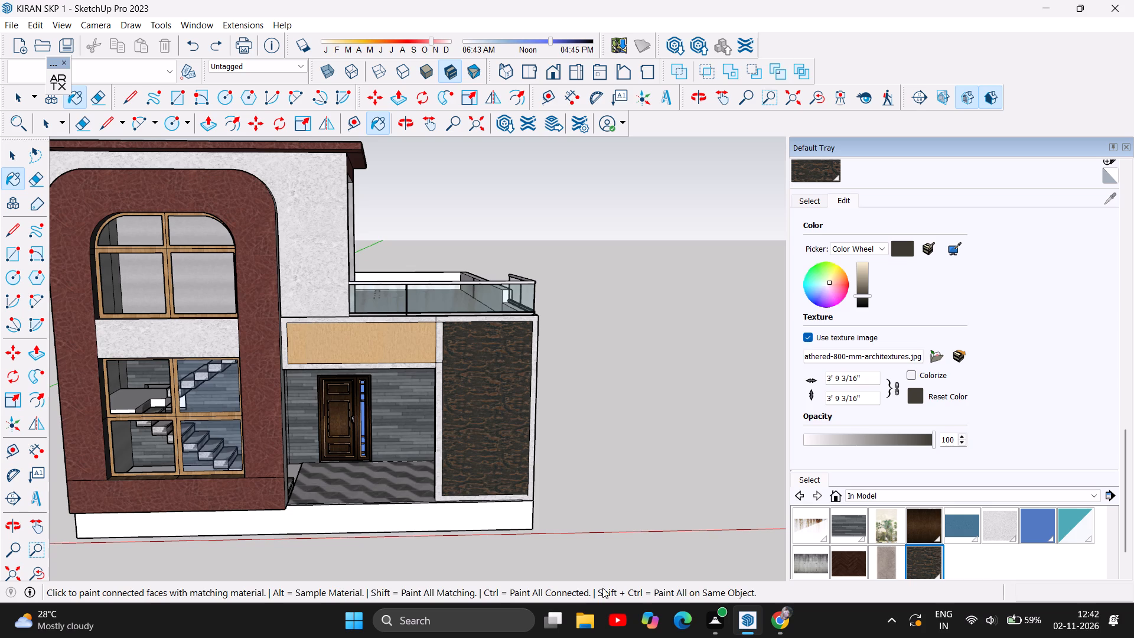
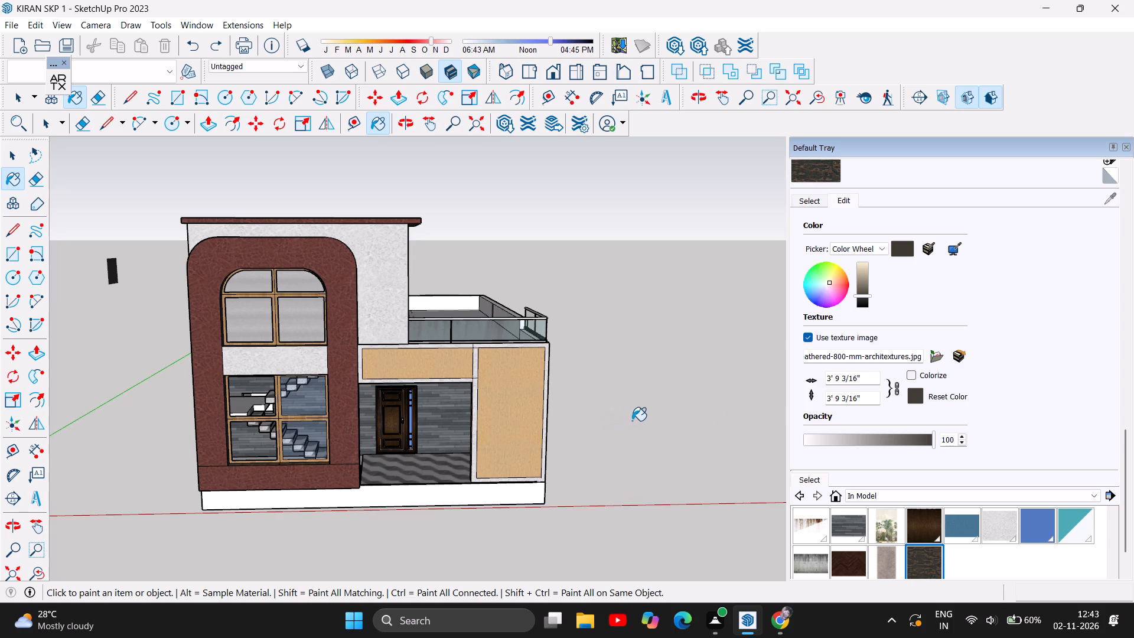
# Paint all four frame sections of the lower stair window with the plain black material from the model's materials.
pyautogui.scroll(2, 243, 432)
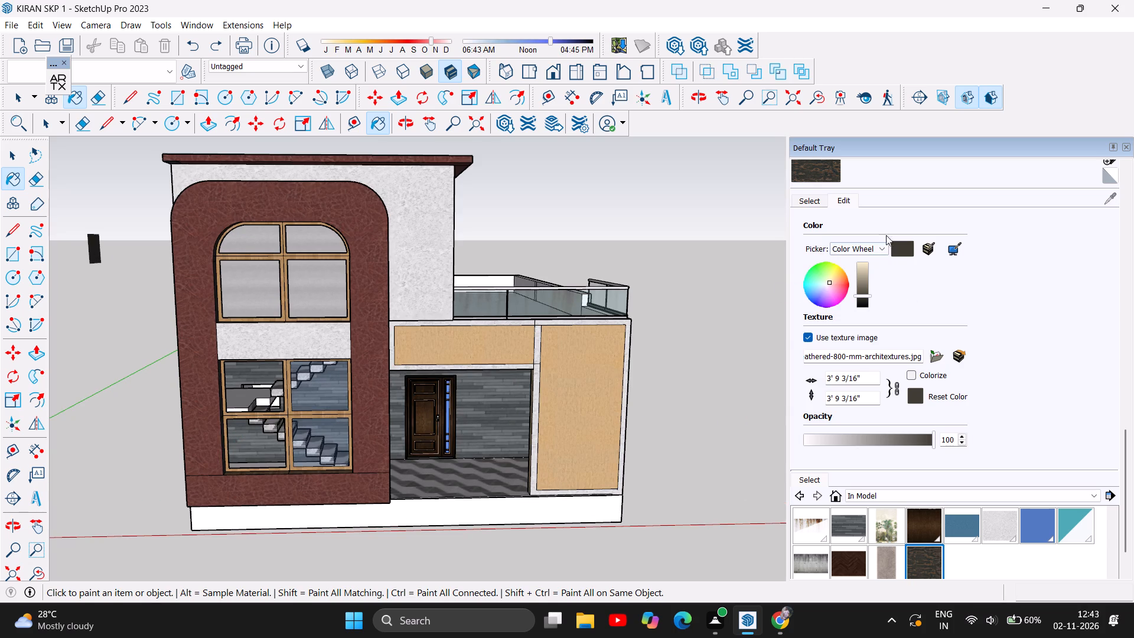
pyautogui.scroll(2, 980, 552)
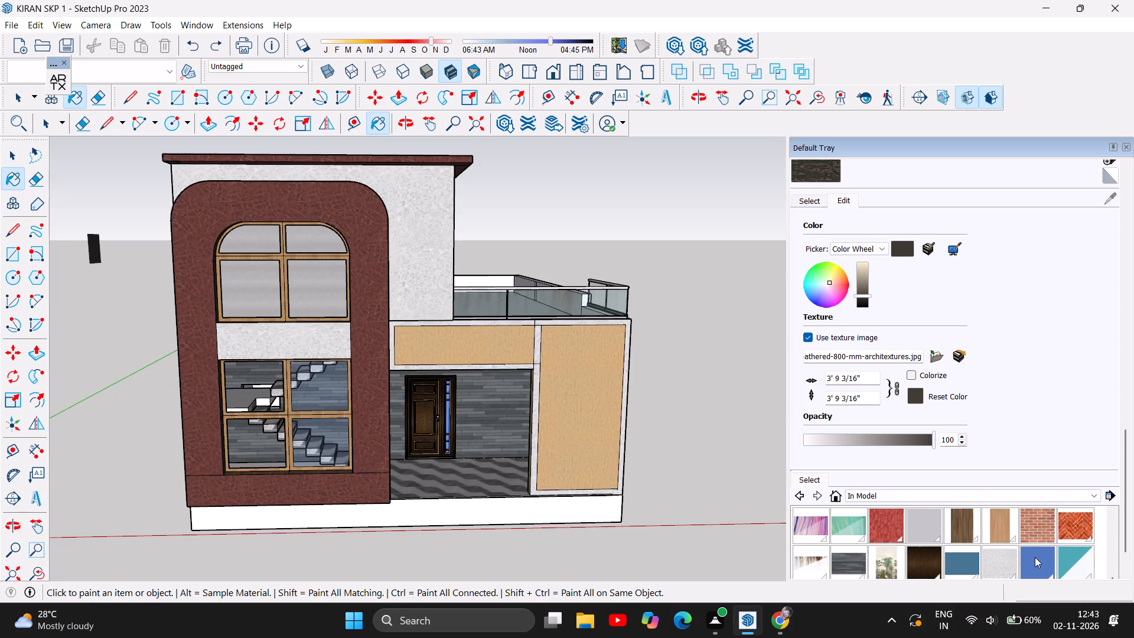
pyautogui.scroll(8, 1035, 557)
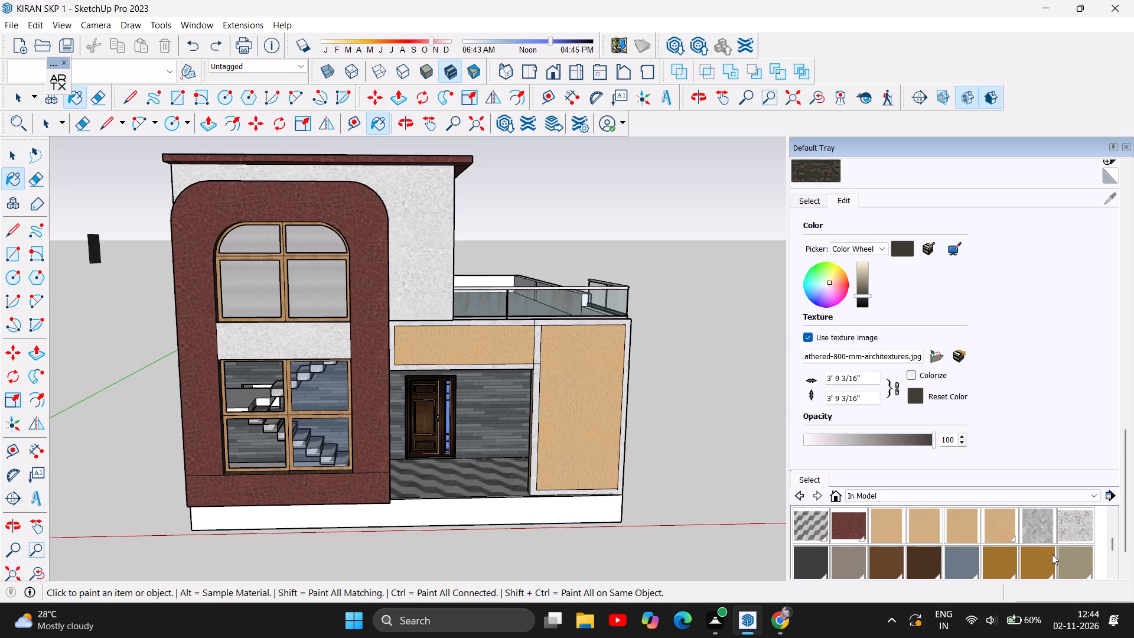
pyautogui.scroll(4, 1044, 551)
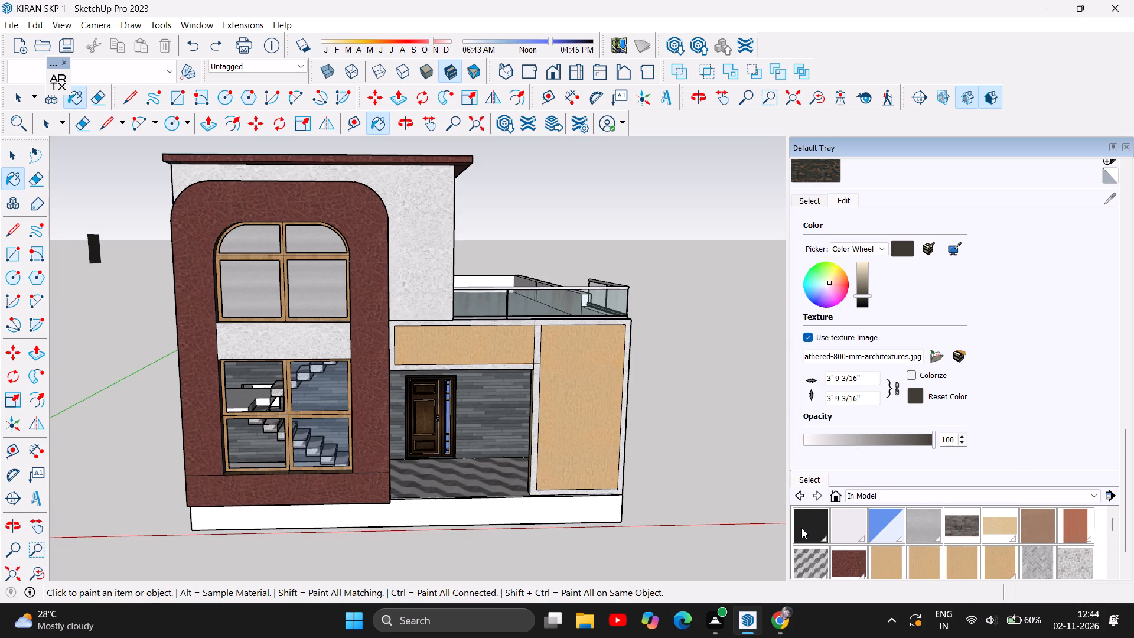
pyautogui.click(801, 528)
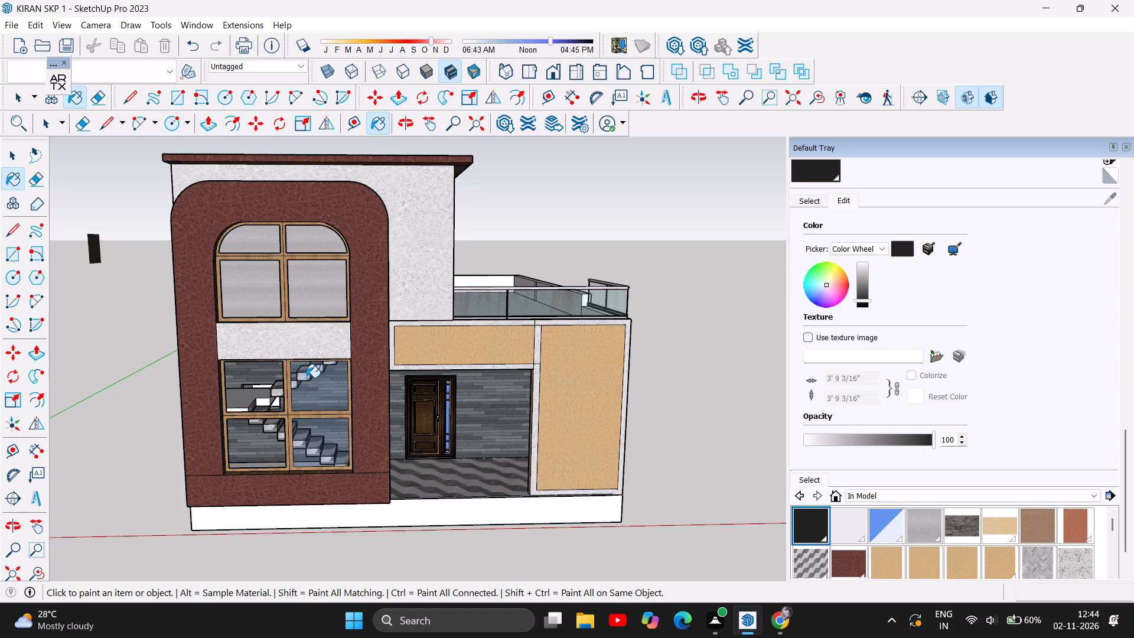
pyautogui.scroll(4, 242, 330)
pyautogui.scroll(1, 360, 489)
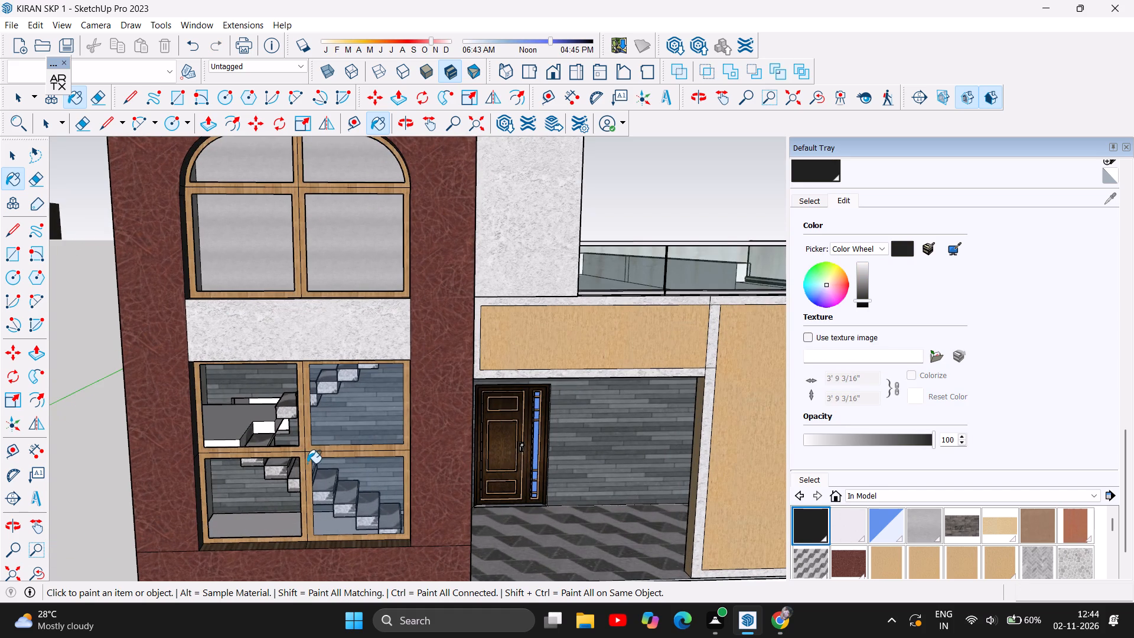
pyautogui.click(304, 455)
pyautogui.click(305, 451)
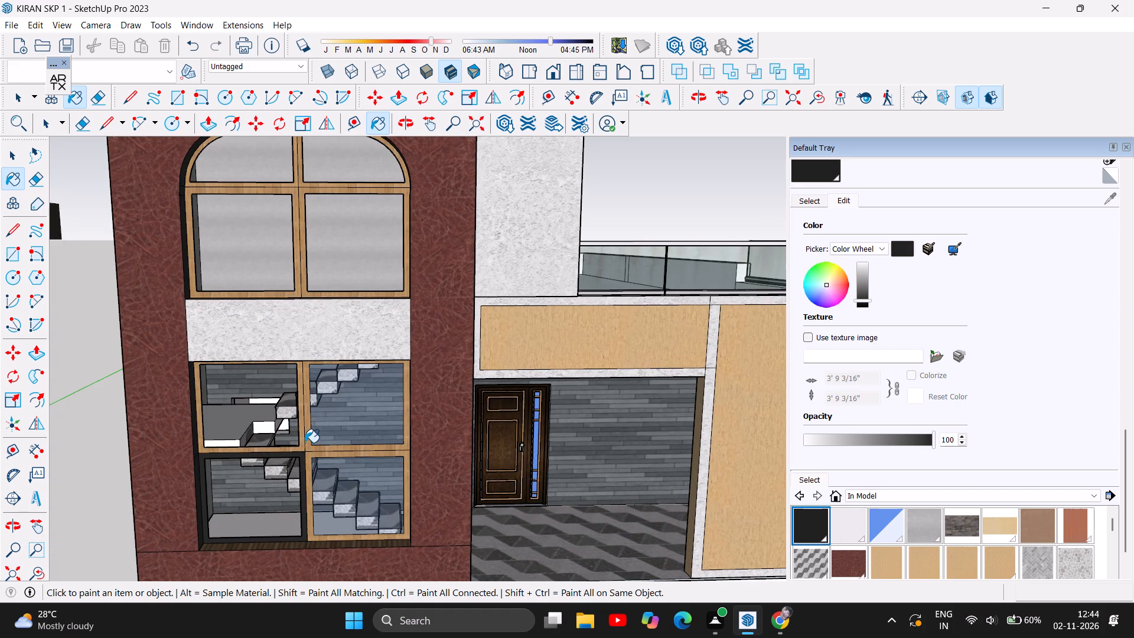
pyautogui.click(301, 441)
pyautogui.click(305, 446)
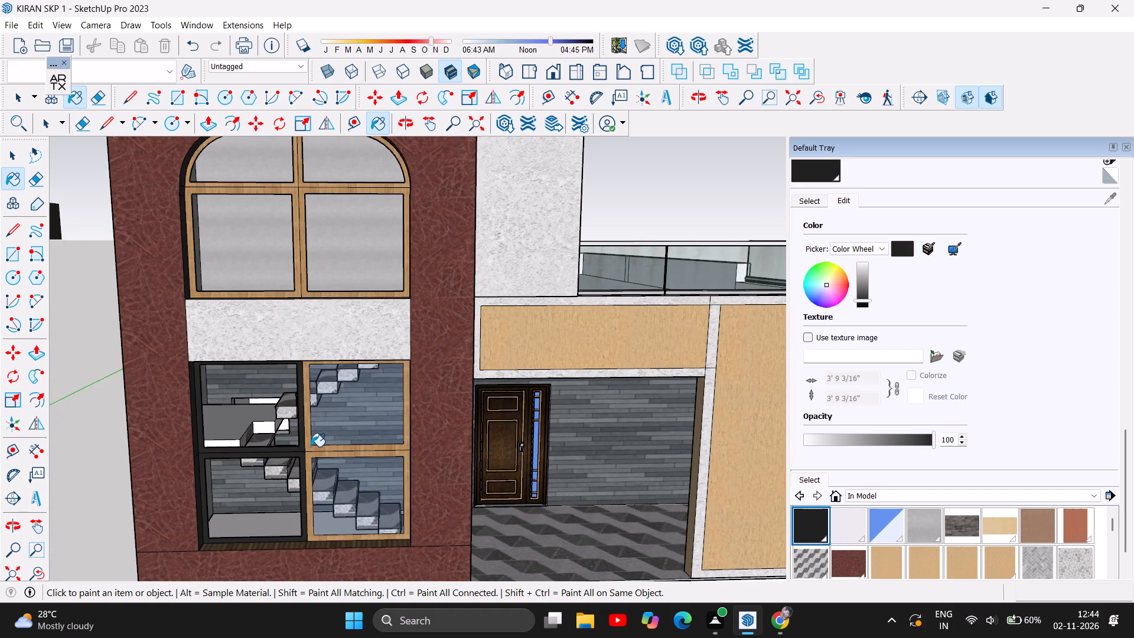
pyautogui.click(312, 457)
pyautogui.click(308, 458)
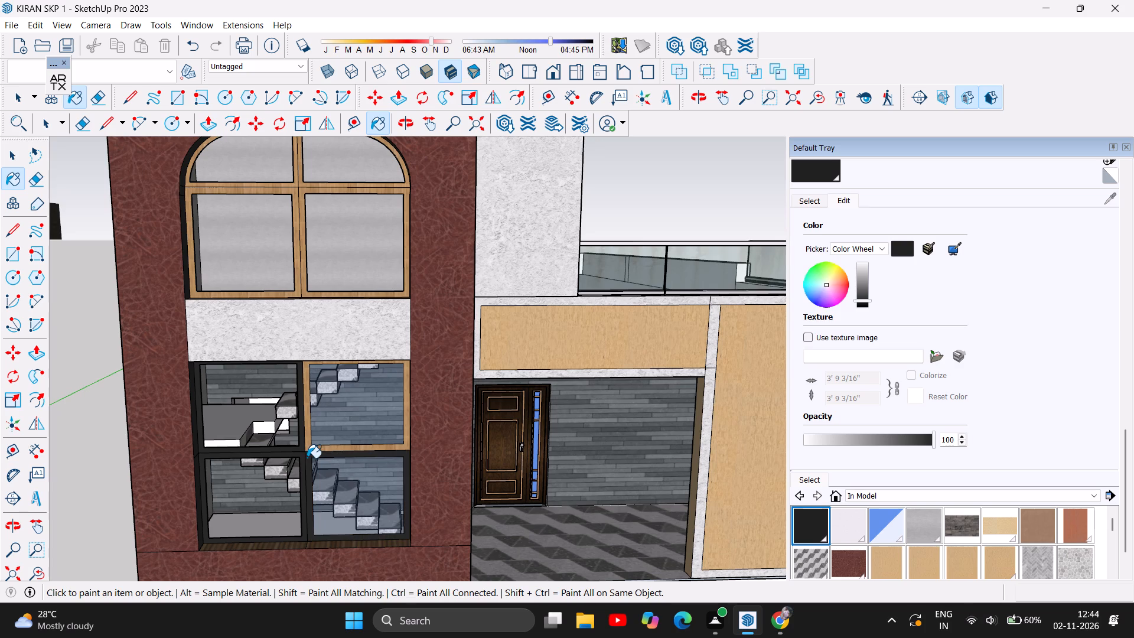
pyautogui.click(306, 450)
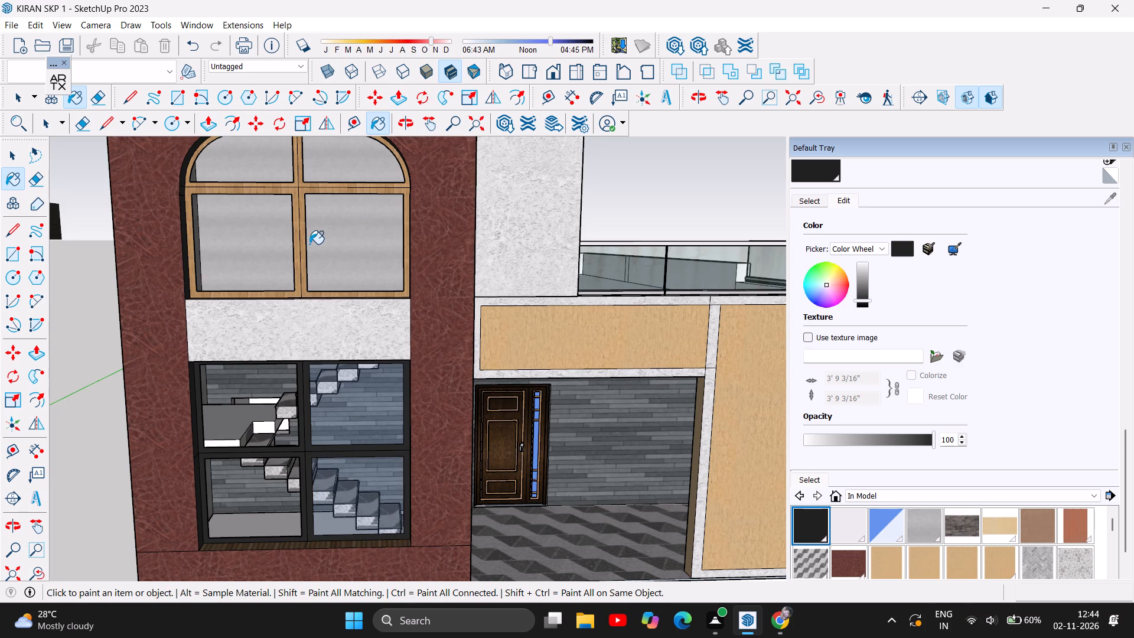
# Paint the upper arched window's frame sections plain black, undoing the stray paint on the interior wall behind.
pyautogui.click(301, 248)
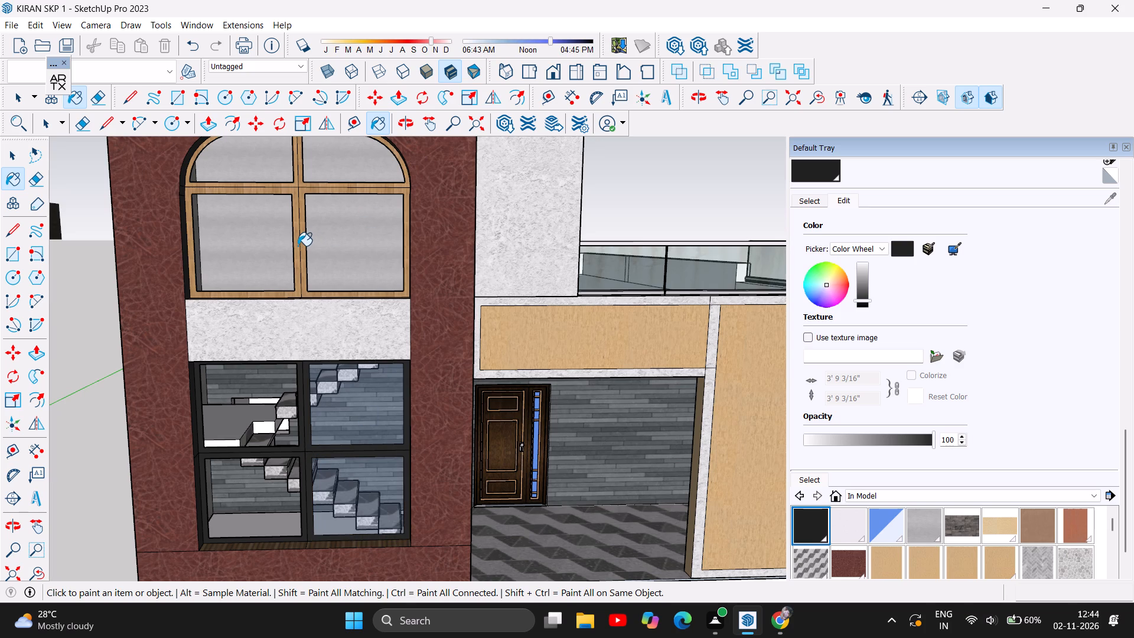
pyautogui.click(294, 246)
pyautogui.scroll(6, 292, 206)
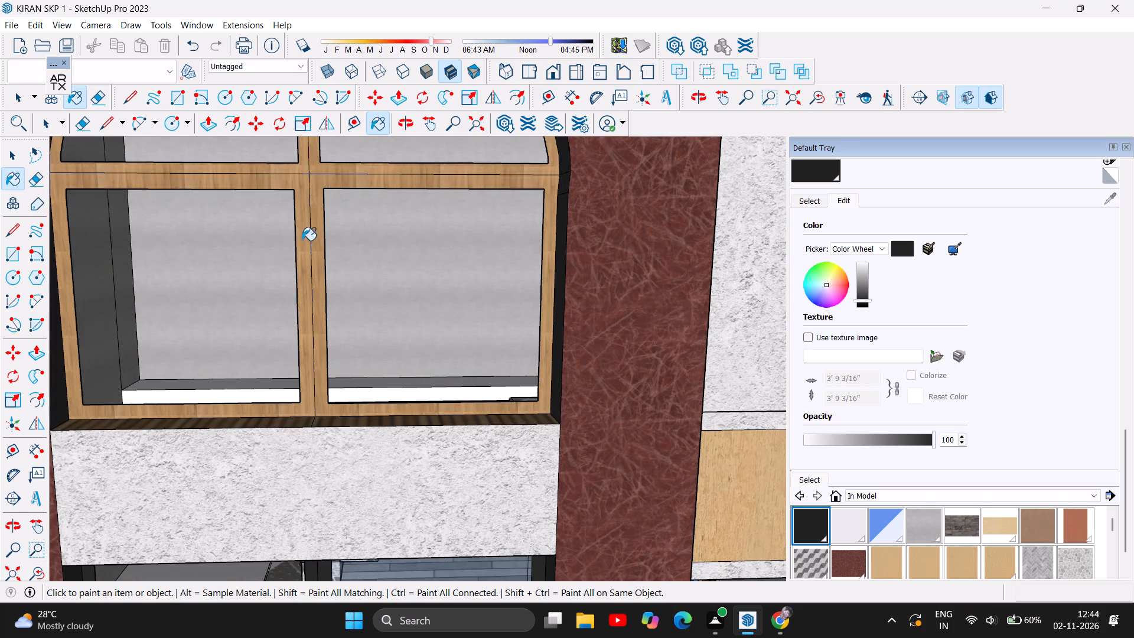
pyautogui.click(294, 248)
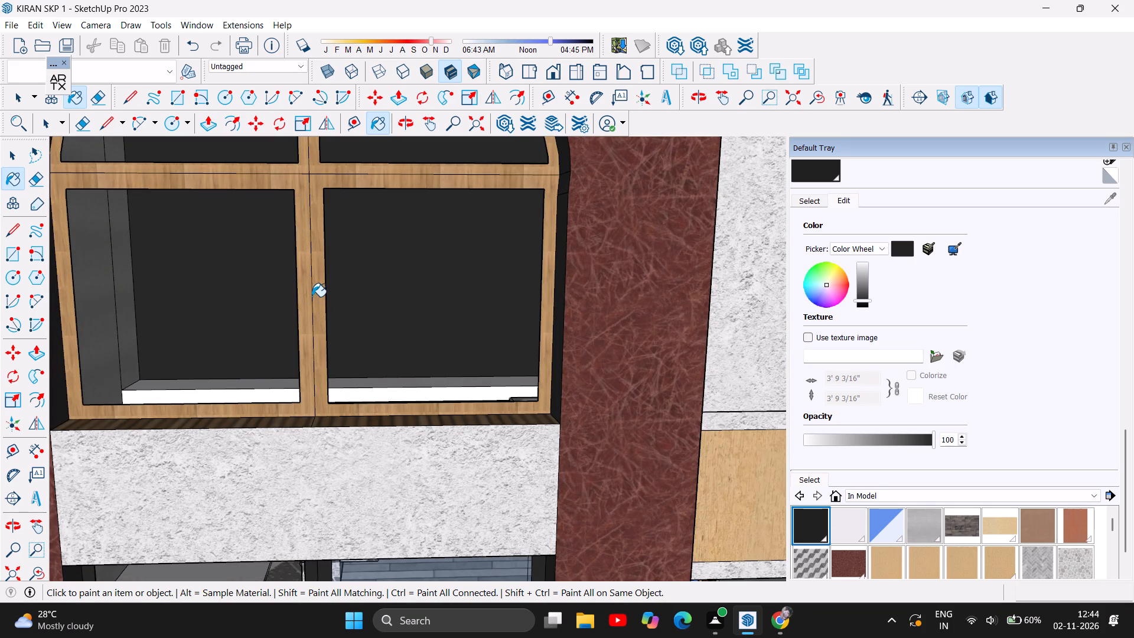
pyautogui.hotkey('ctrl', 'z')
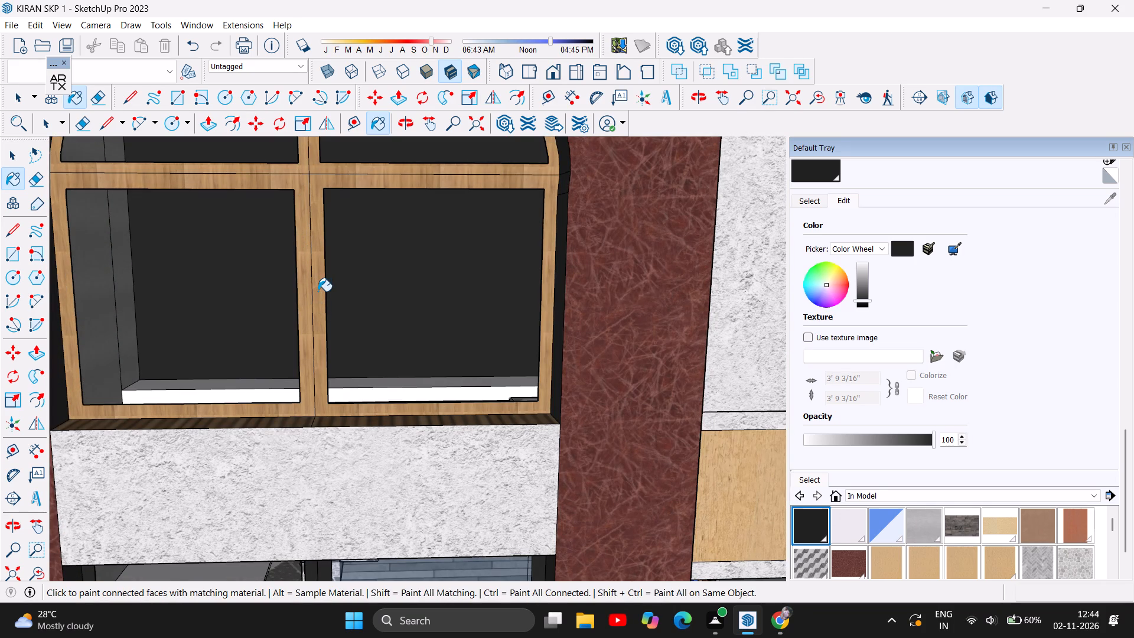
pyautogui.click(308, 294)
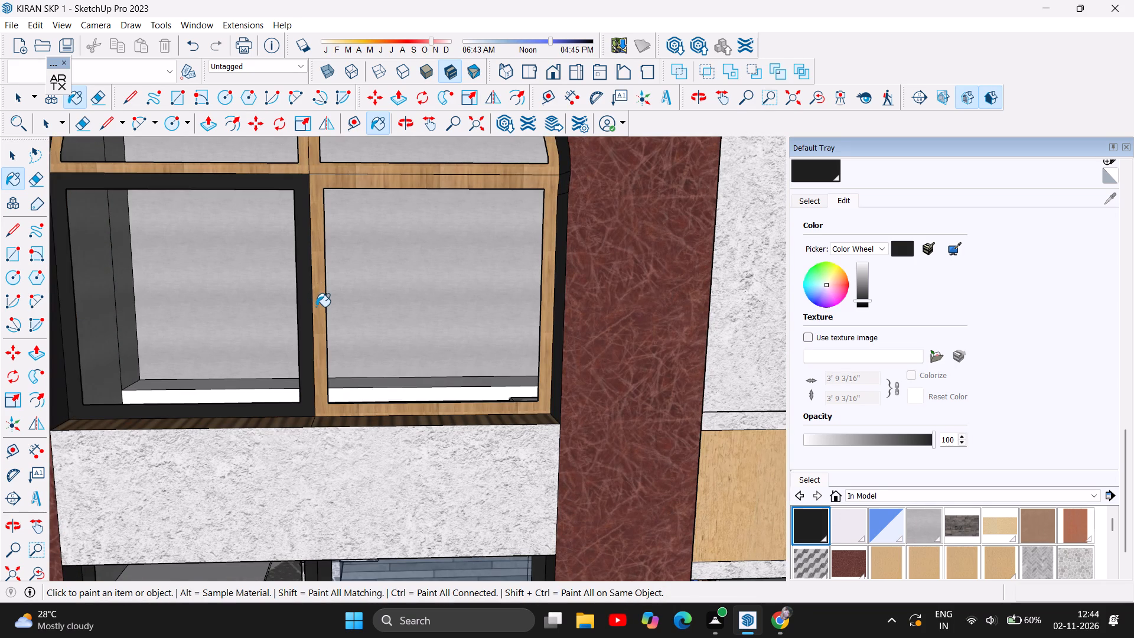
pyautogui.click(316, 307)
pyautogui.click(301, 167)
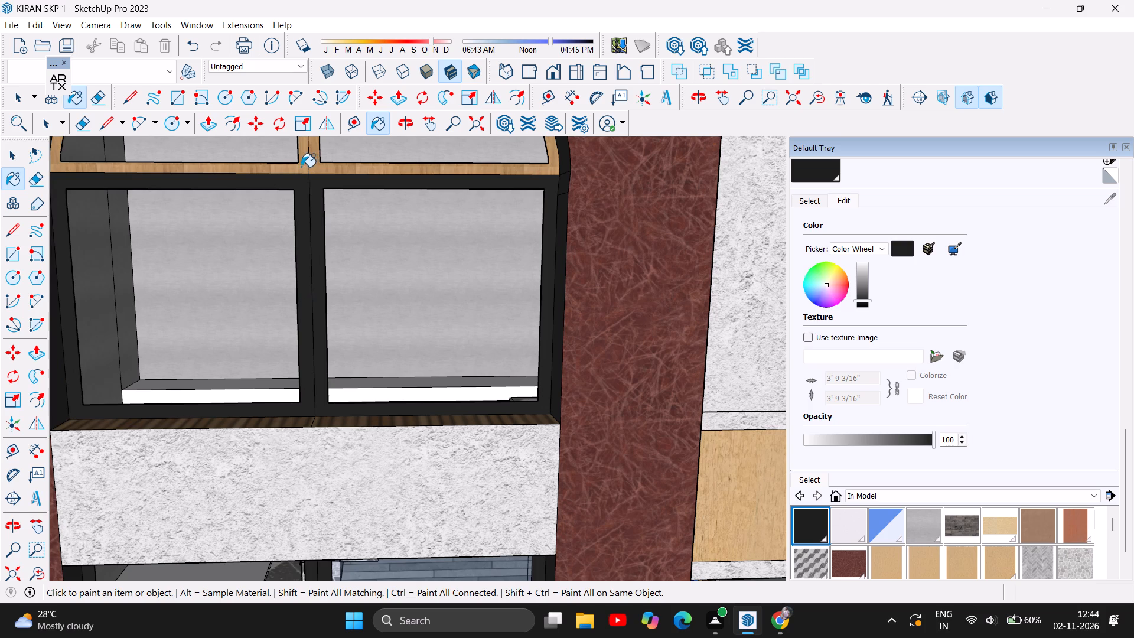
pyautogui.click(311, 161)
# Examine the black window frames and the upper window's recess from near and far.
pyautogui.scroll(-6, 436, 328)
pyautogui.scroll(-2, 406, 244)
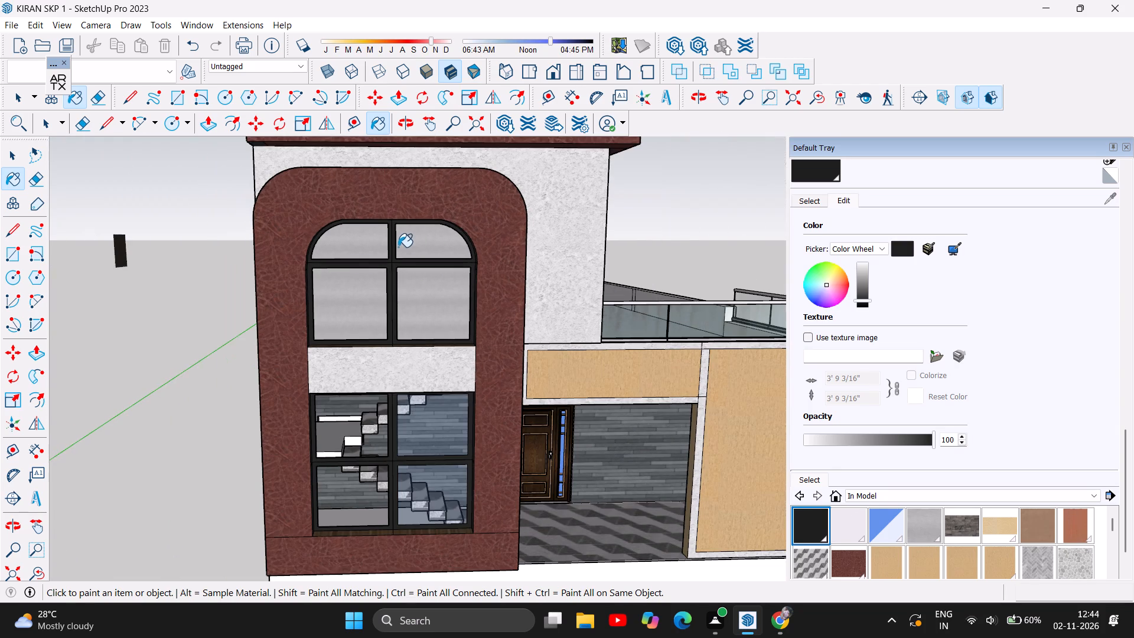
pyautogui.scroll(-4, 60, 229)
pyautogui.scroll(-1, 656, 369)
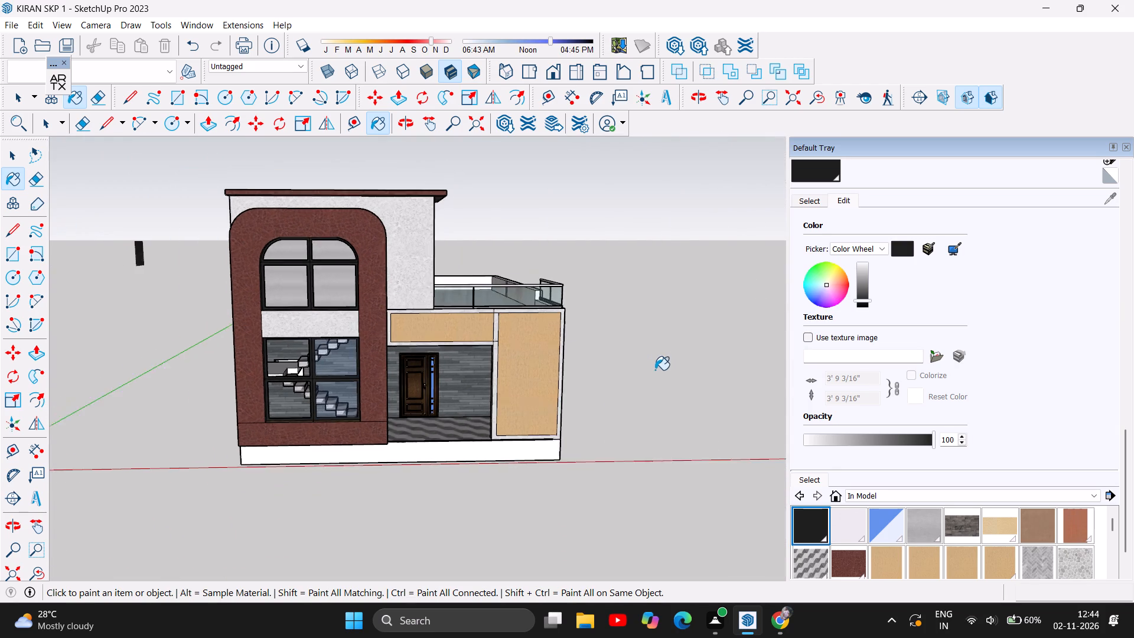
pyautogui.scroll(-2, 655, 370)
pyautogui.scroll(1, 712, 441)
pyautogui.scroll(1, 320, 296)
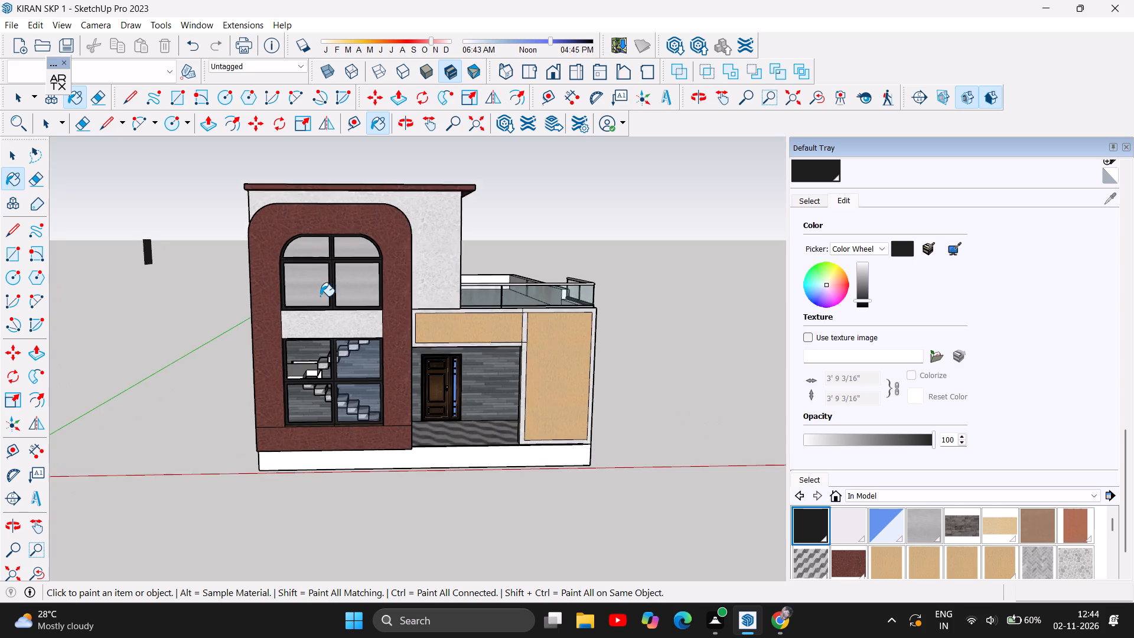
pyautogui.scroll(1, 320, 296)
pyautogui.scroll(-1, 320, 296)
pyautogui.scroll(7, 382, 252)
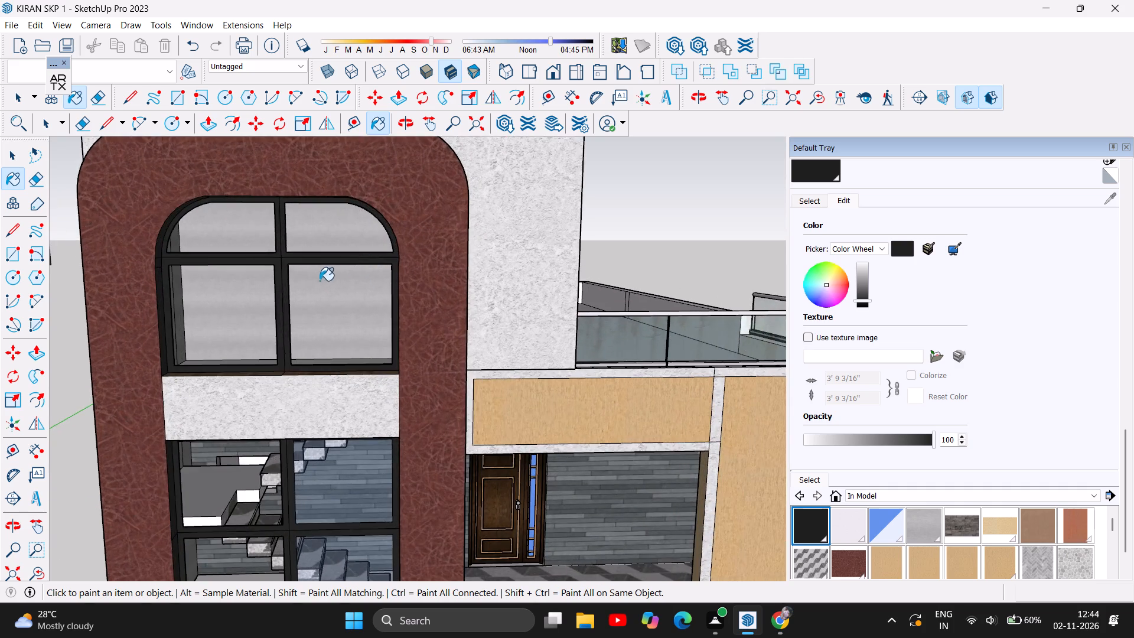
pyautogui.scroll(4, 268, 254)
pyautogui.scroll(-1, 254, 256)
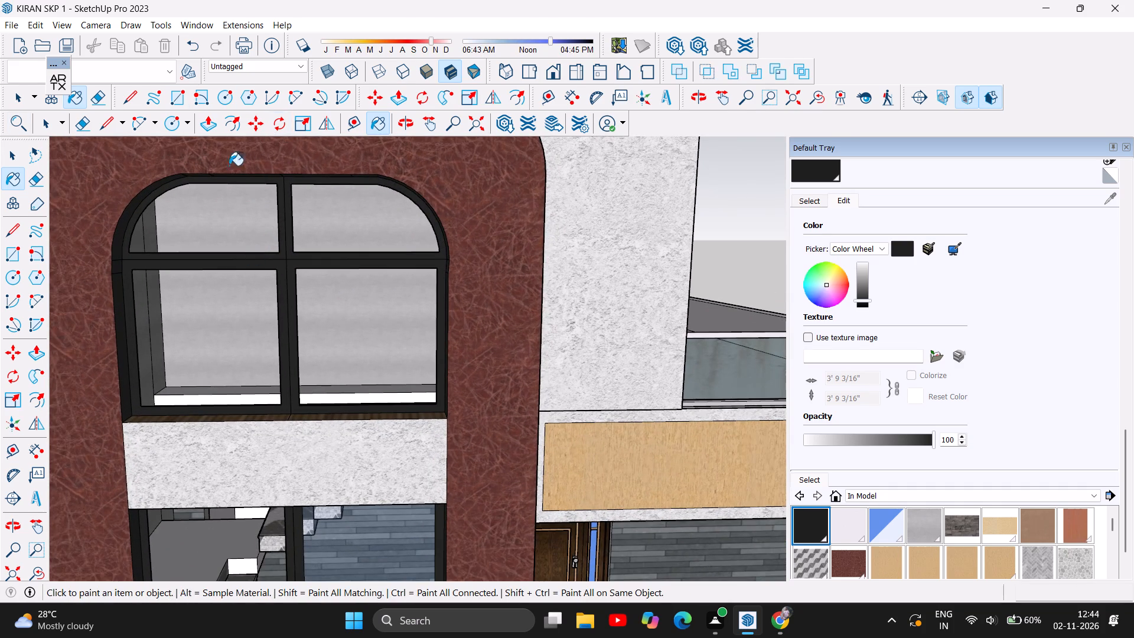
pyautogui.scroll(4, 163, 431)
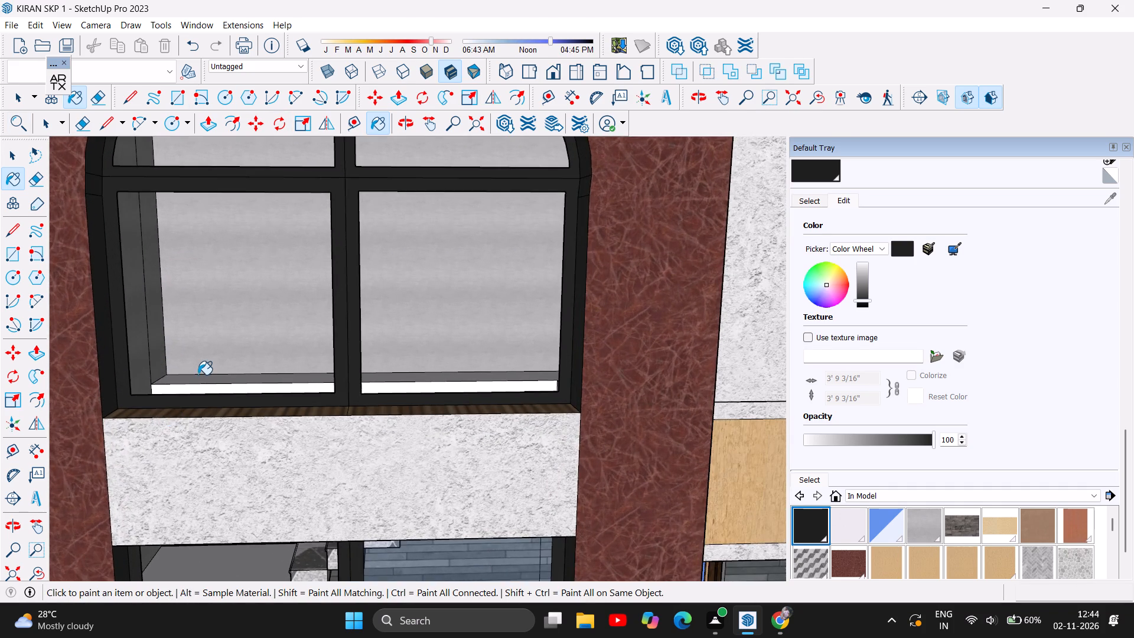
pyautogui.scroll(2, 198, 375)
pyautogui.scroll(-3, 325, 438)
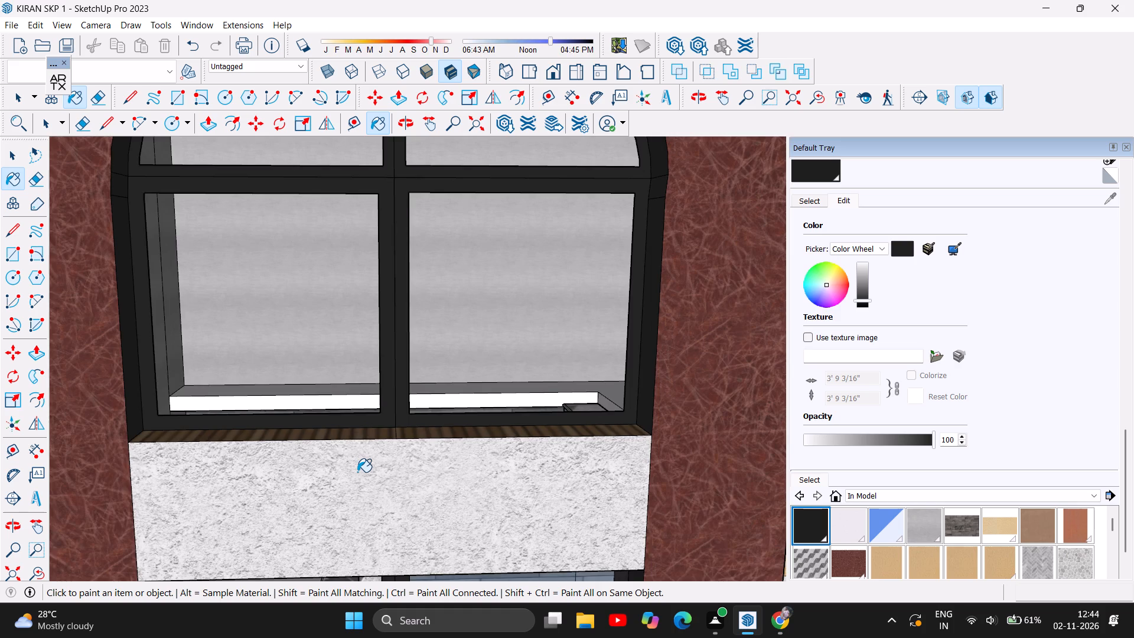
pyautogui.scroll(-5, 357, 472)
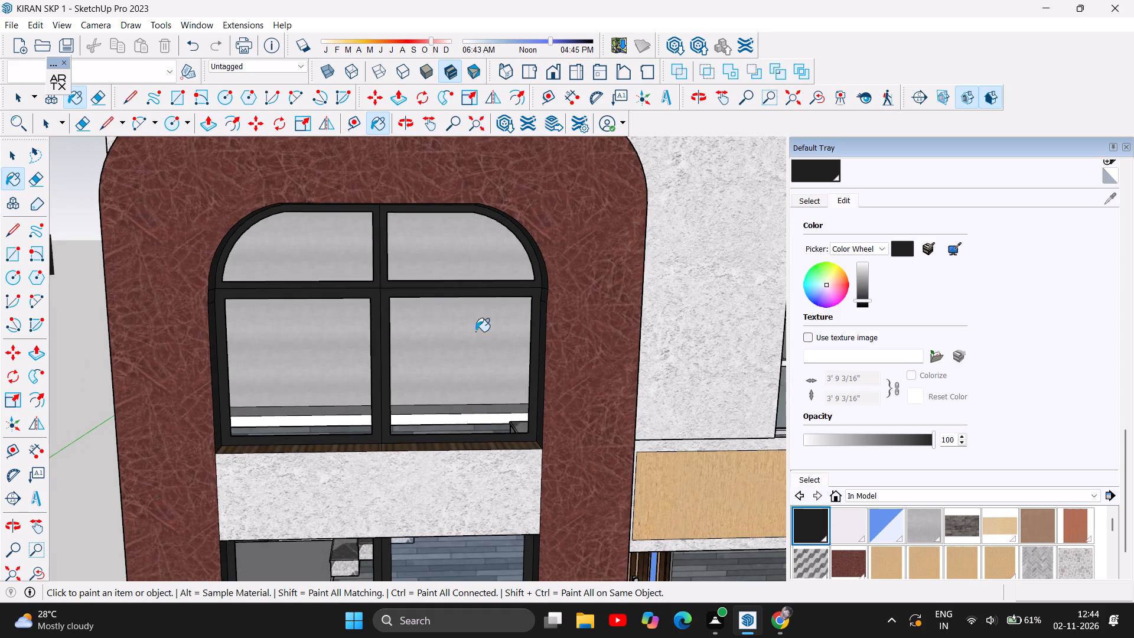
# Paint the side and arched reveal faces around the upper window with Textured Stucco, undoing the stray paint on its frame.
pyautogui.scroll(3, 400, 307)
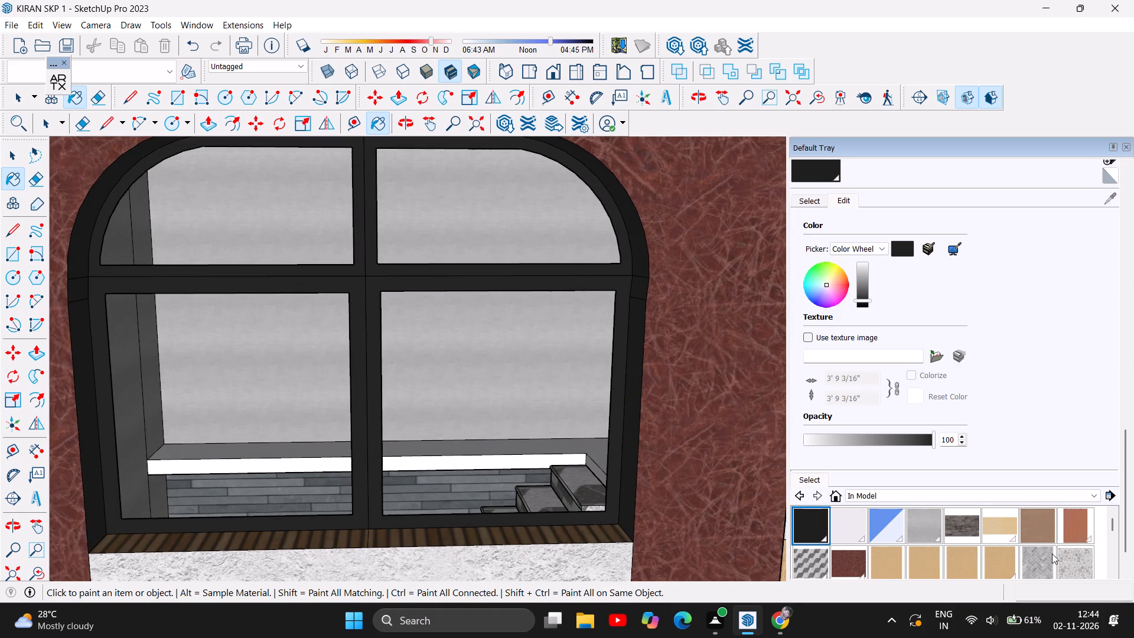
pyautogui.scroll(-1, 1062, 559)
pyautogui.moveTo(1116, 528); pyautogui.dragTo(1116, 562)
pyautogui.moveTo(1112, 536); pyautogui.dragTo(1115, 590)
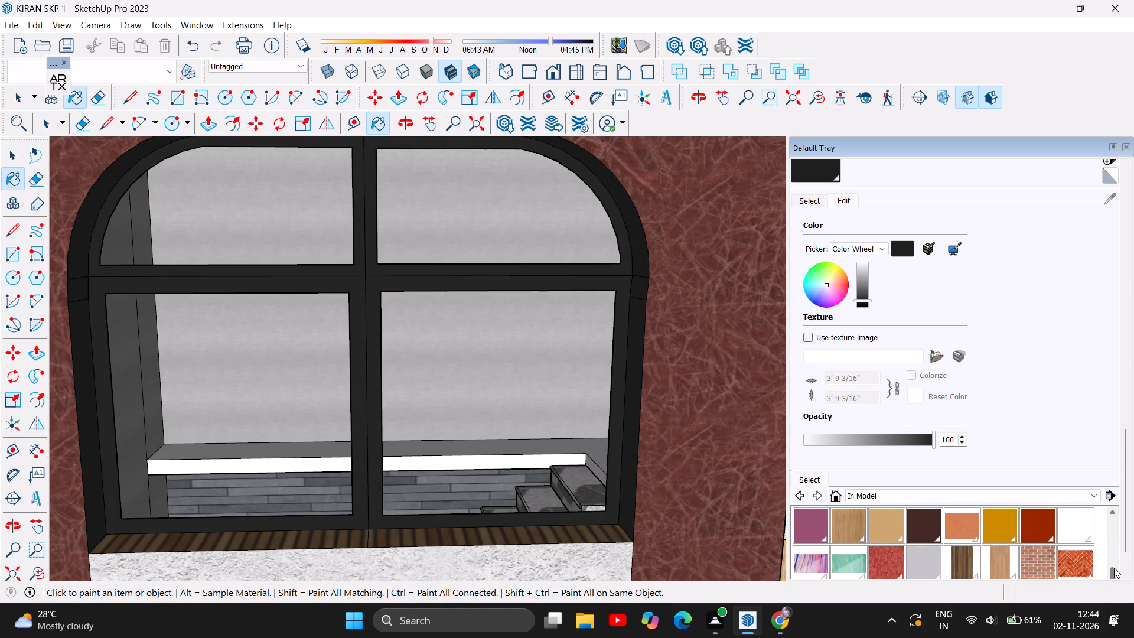
pyautogui.moveTo(1114, 568); pyautogui.dragTo(1111, 595)
pyautogui.moveTo(1113, 564); pyautogui.dragTo(1113, 593)
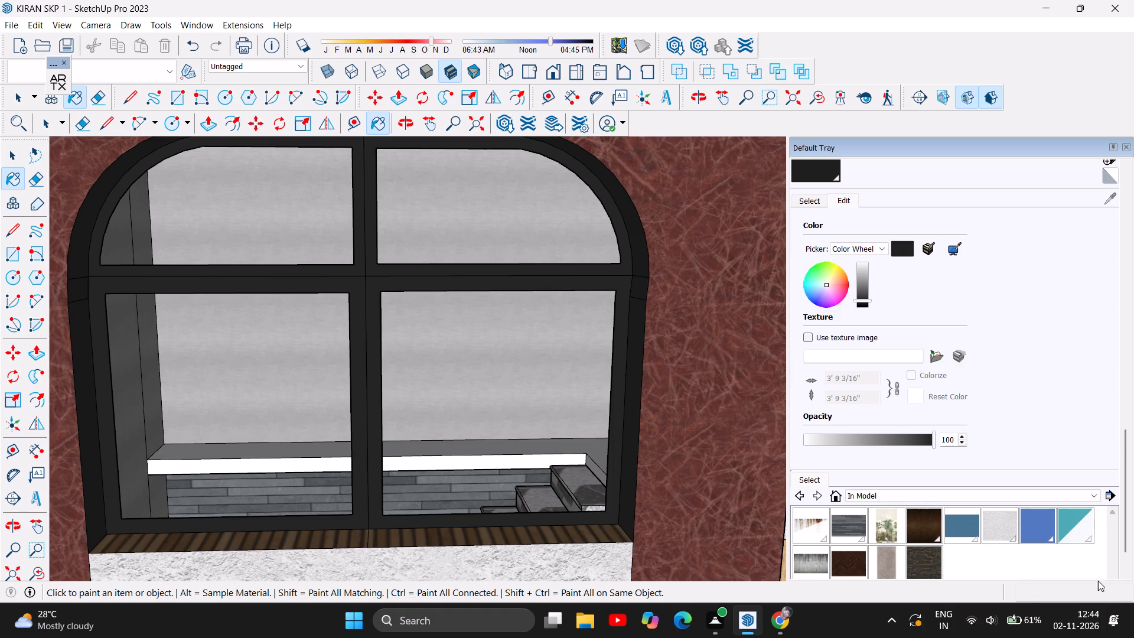
pyautogui.click(1002, 562)
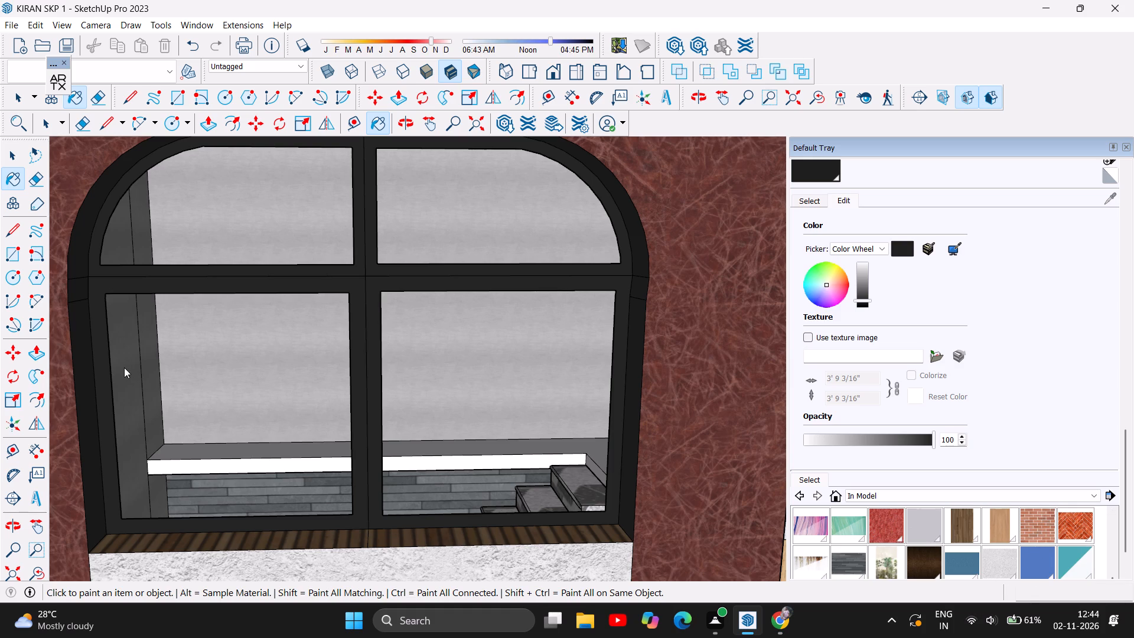
pyautogui.click(98, 375)
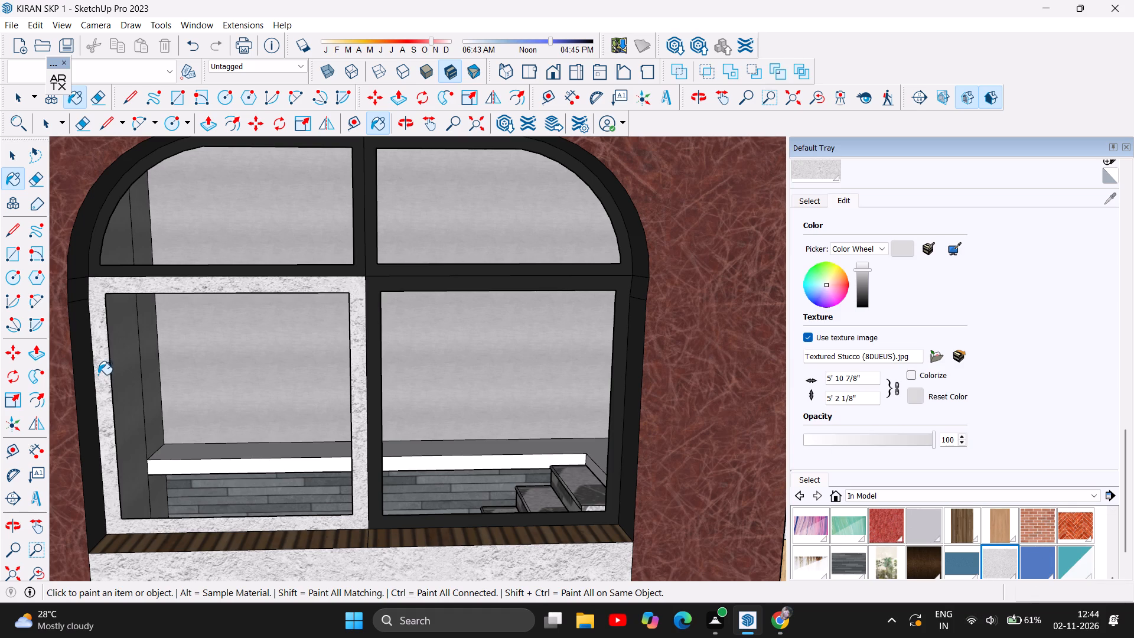
pyautogui.hotkey('ctrl', 'z')
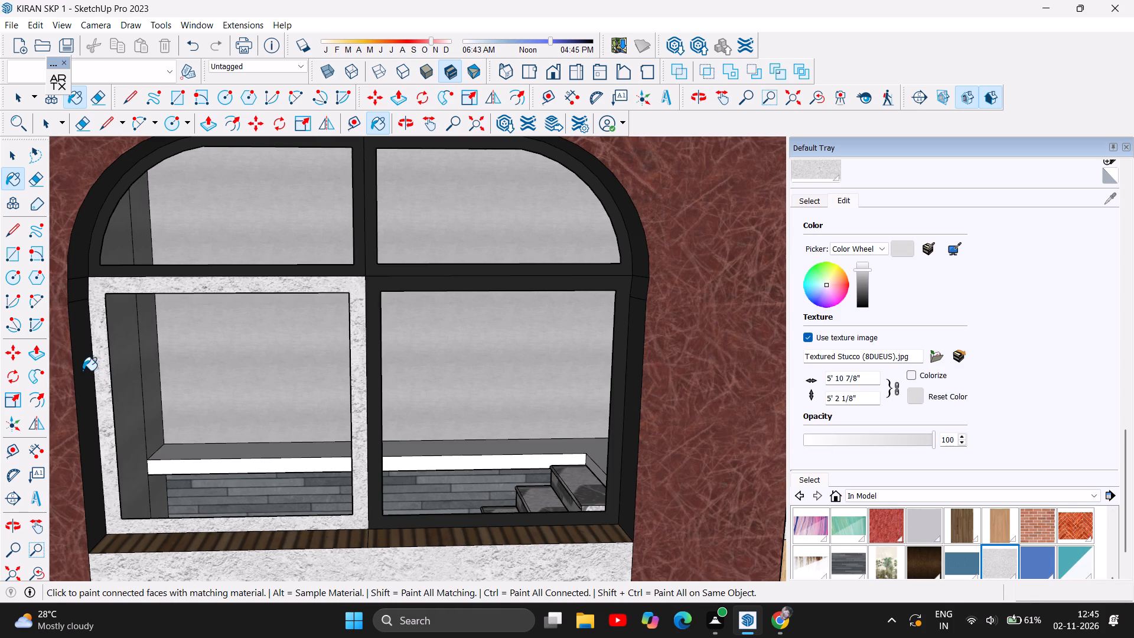
pyautogui.click(80, 371)
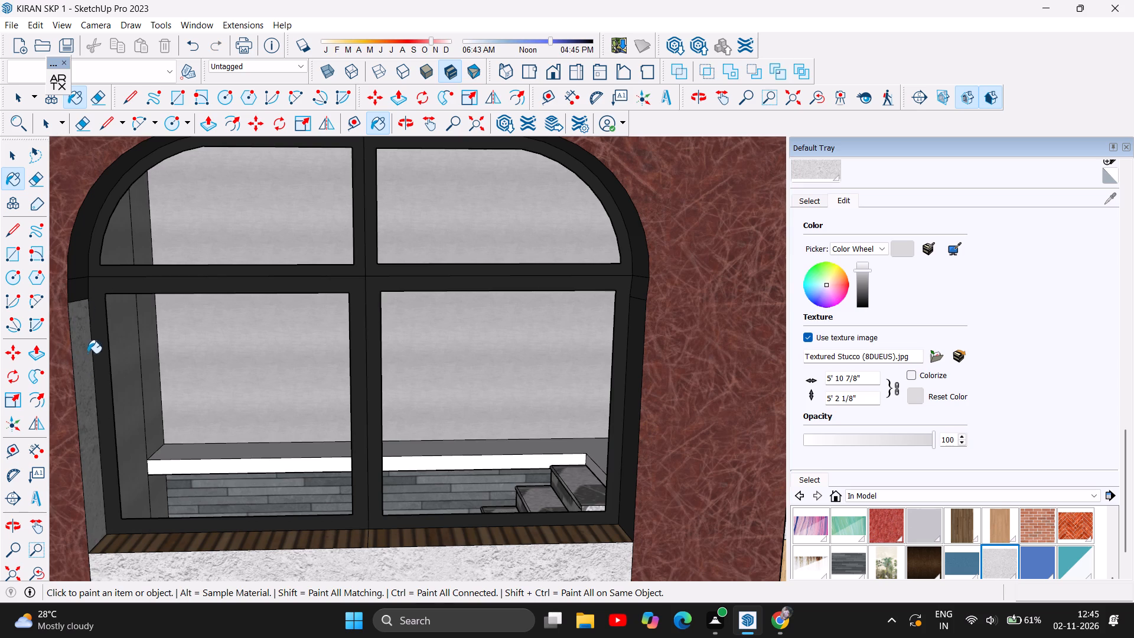
pyautogui.click(73, 271)
pyautogui.click(79, 286)
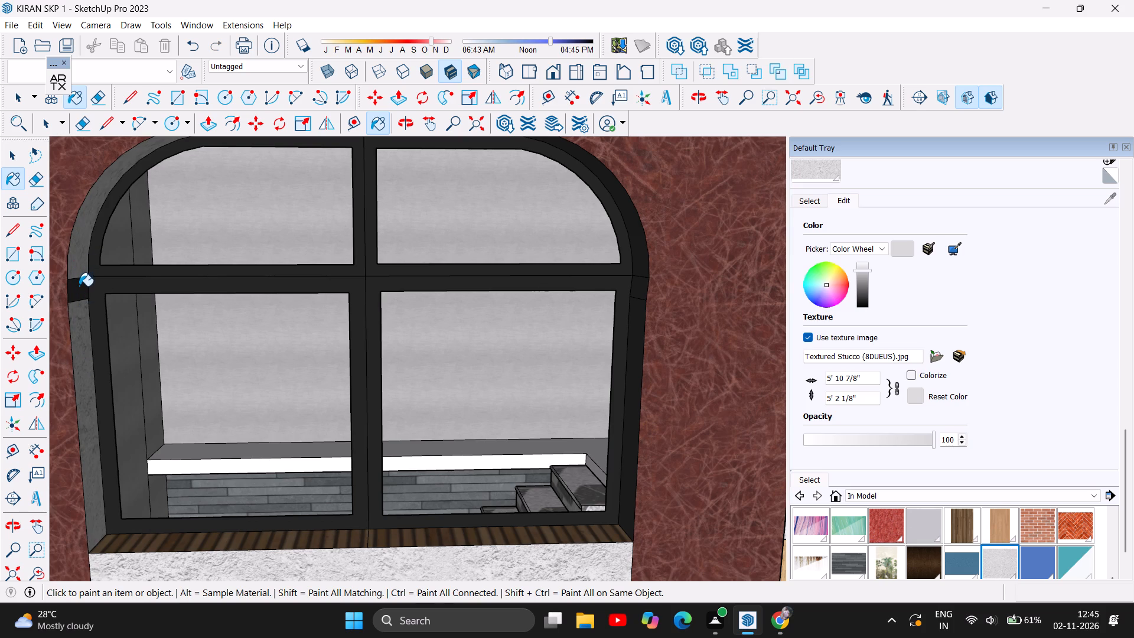
pyautogui.click(641, 245)
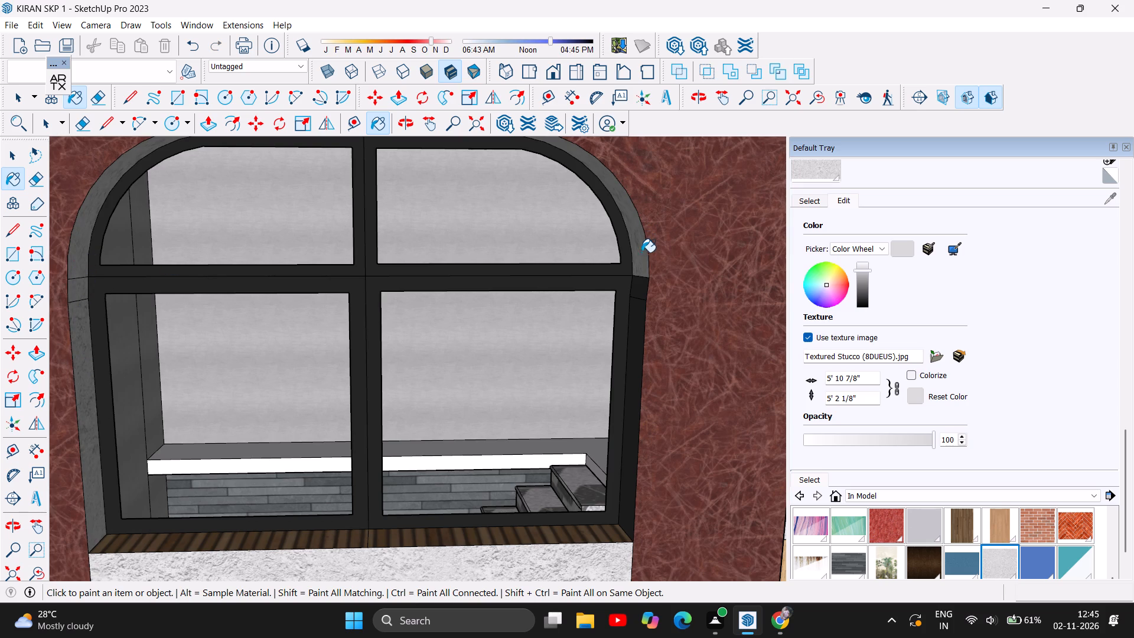
pyautogui.click(644, 308)
pyautogui.click(636, 291)
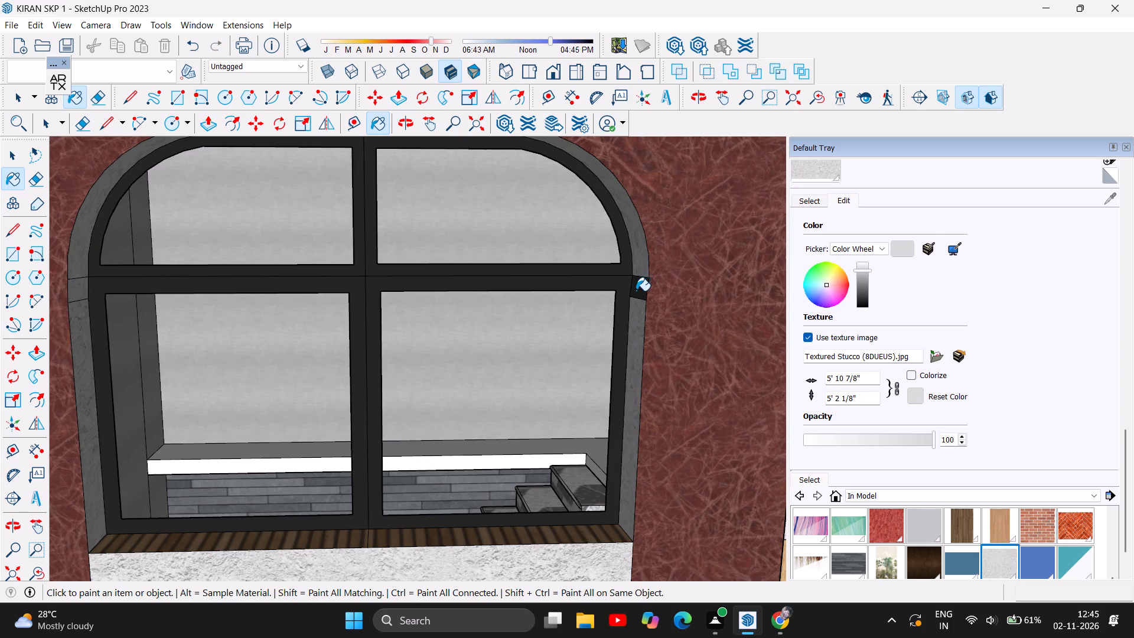
# Paint the remaining black faces along the top reveal of the upper arched window with Textured Stucco.
pyautogui.scroll(-2, 631, 302)
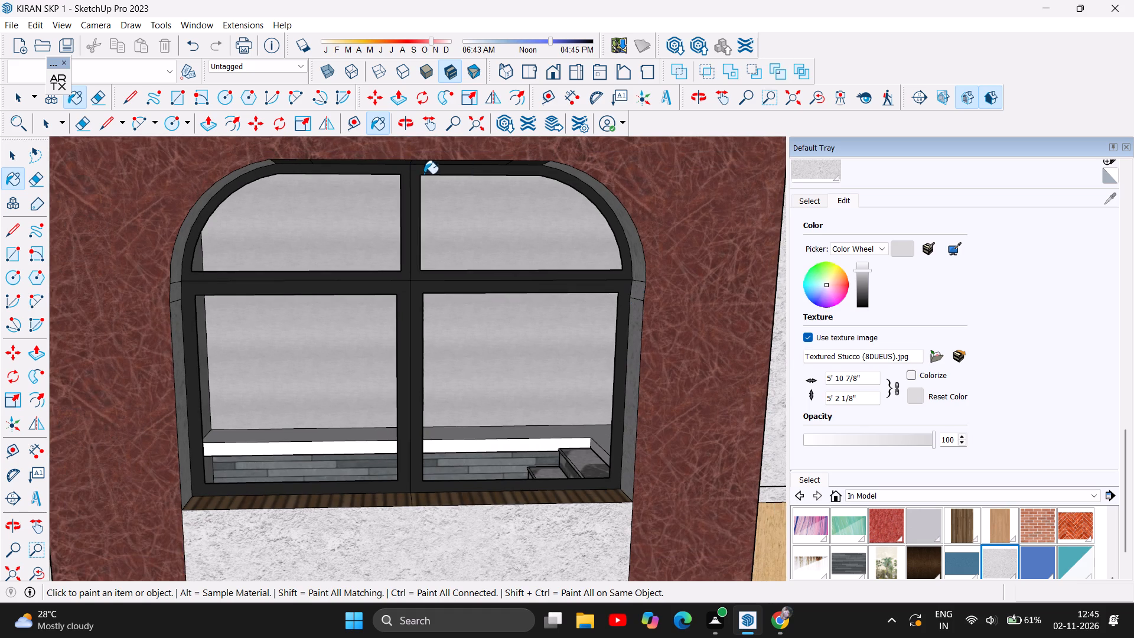
pyautogui.scroll(3, 487, 185)
pyautogui.click(405, 116)
pyautogui.moveTo(479, 244); pyautogui.dragTo(479, 232)
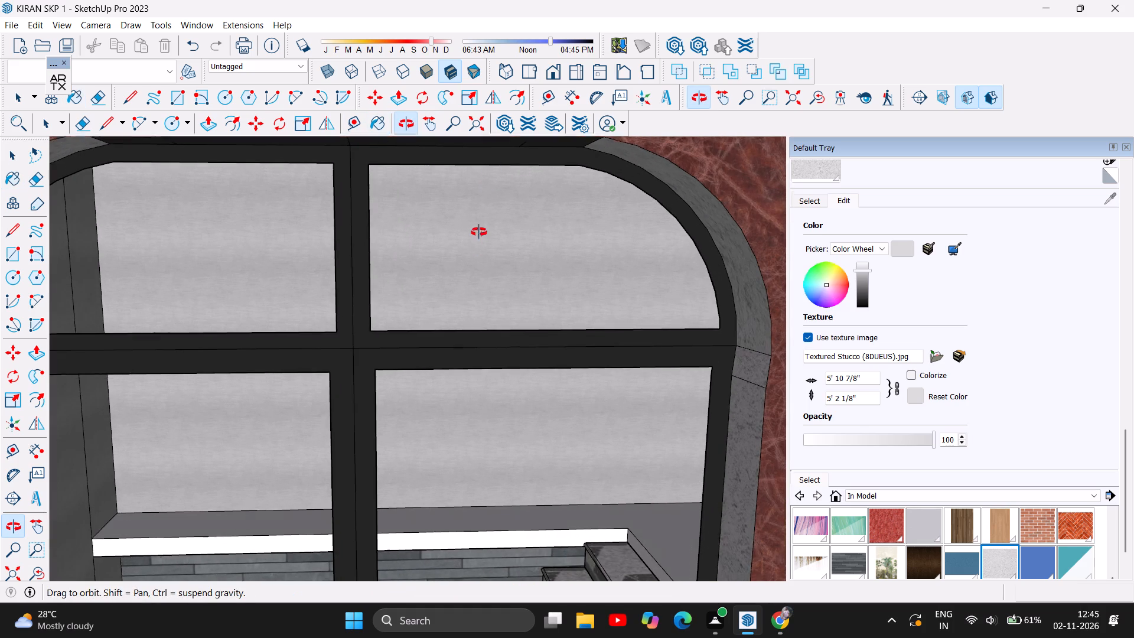
pyautogui.moveTo(479, 232); pyautogui.dragTo(475, 200)
pyautogui.scroll(-4, 548, 204)
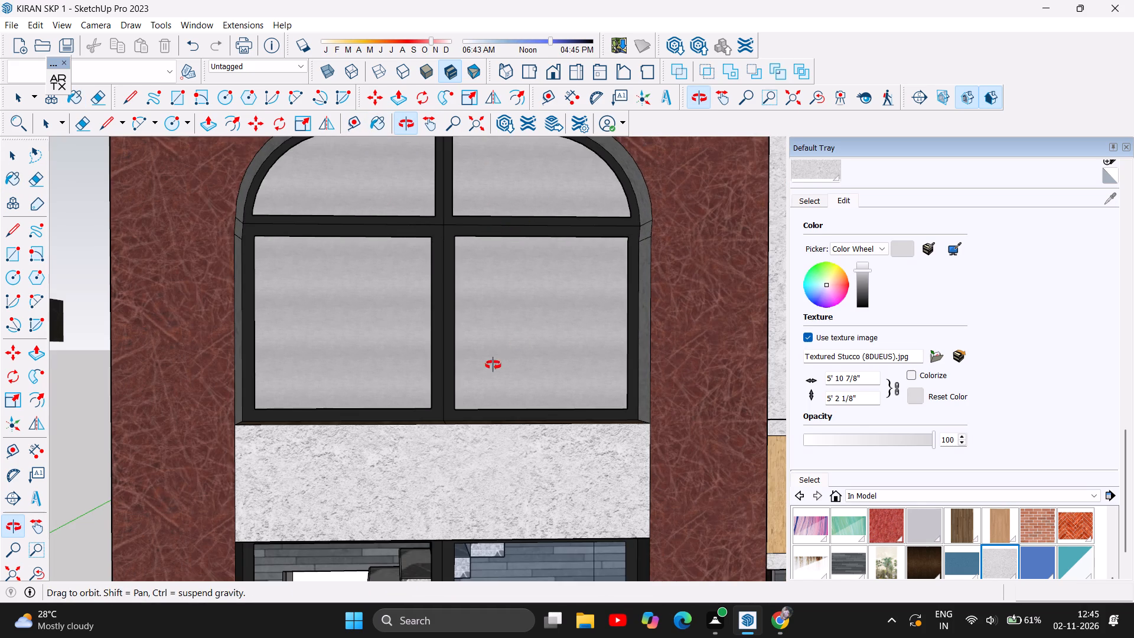
pyautogui.scroll(-6, 493, 396)
pyautogui.moveTo(500, 334); pyautogui.dragTo(473, 256)
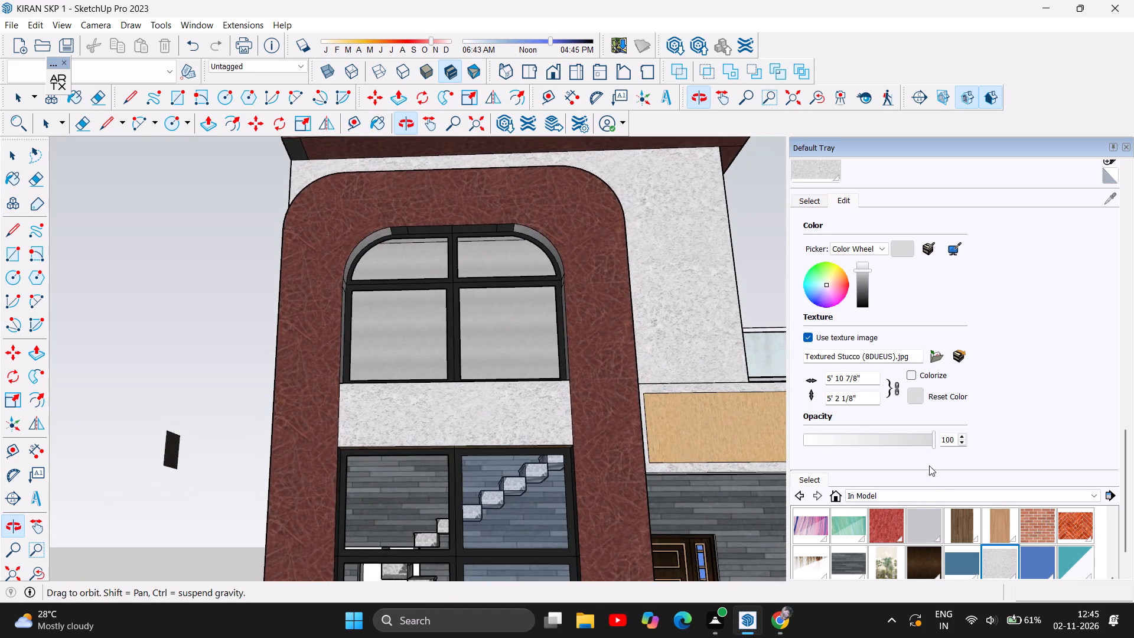
pyautogui.click(994, 559)
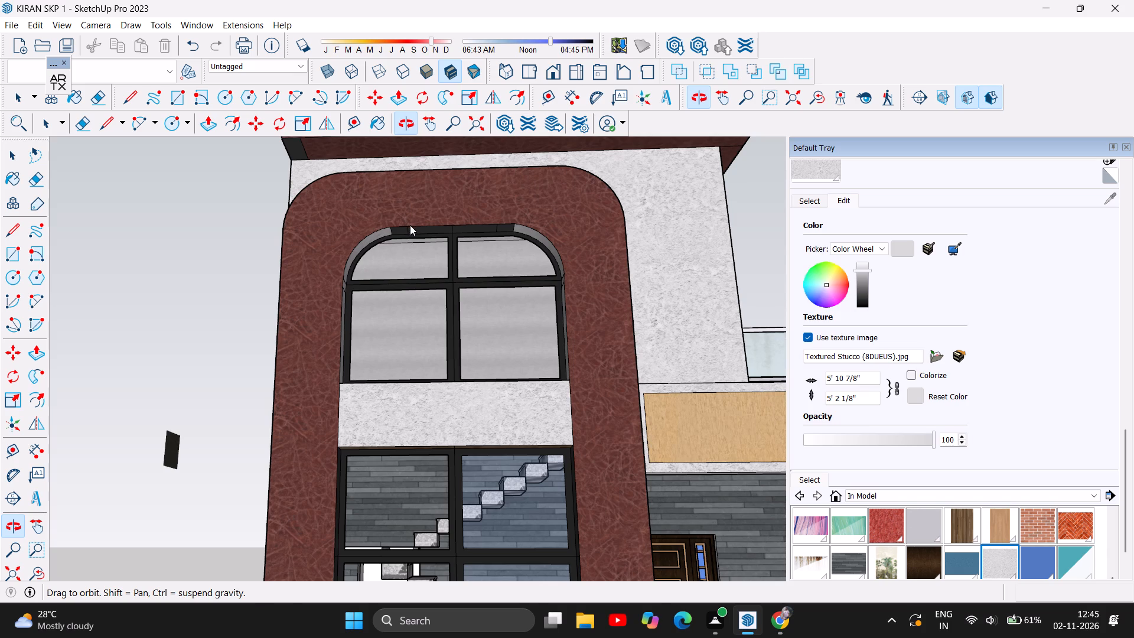
pyautogui.click(402, 232)
pyautogui.click(416, 231)
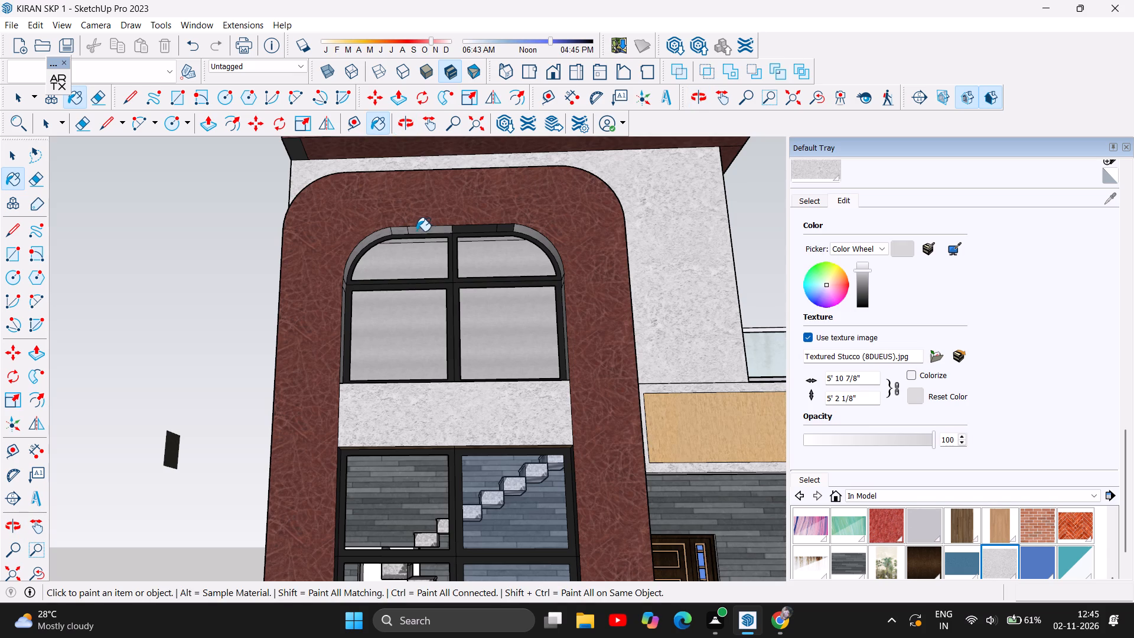
pyautogui.click(471, 227)
pyautogui.click(507, 230)
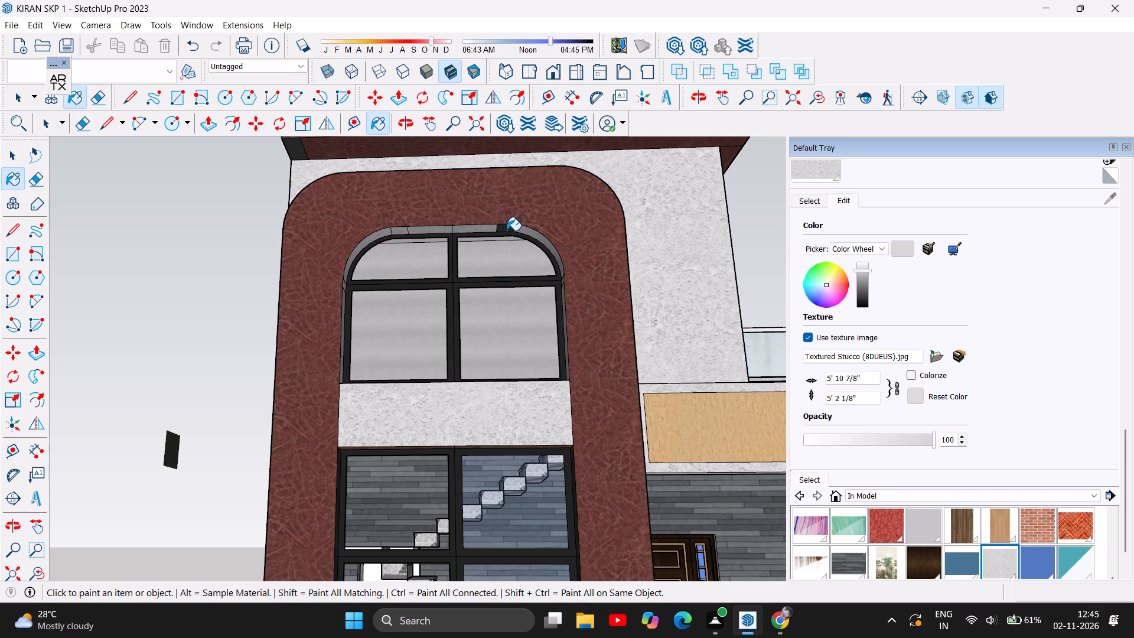
# Paint both sections of the lower stair window's left side reveal, away from the entrance door, with Textured Stucco.
pyautogui.click(410, 120)
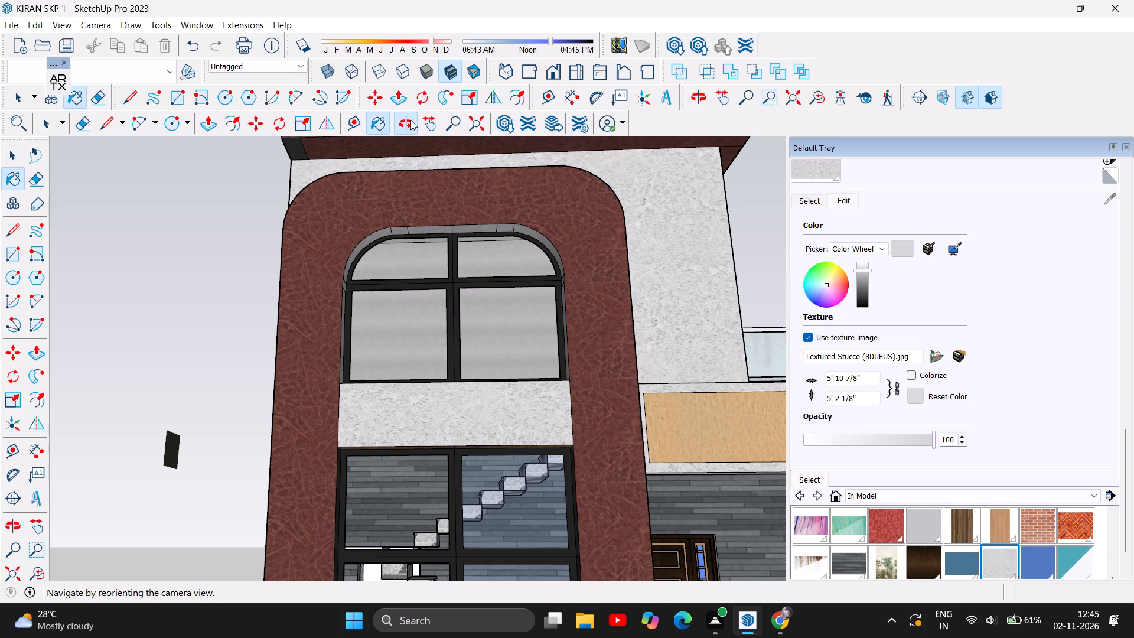
pyautogui.moveTo(439, 208); pyautogui.dragTo(462, 346)
pyautogui.scroll(-3, 543, 375)
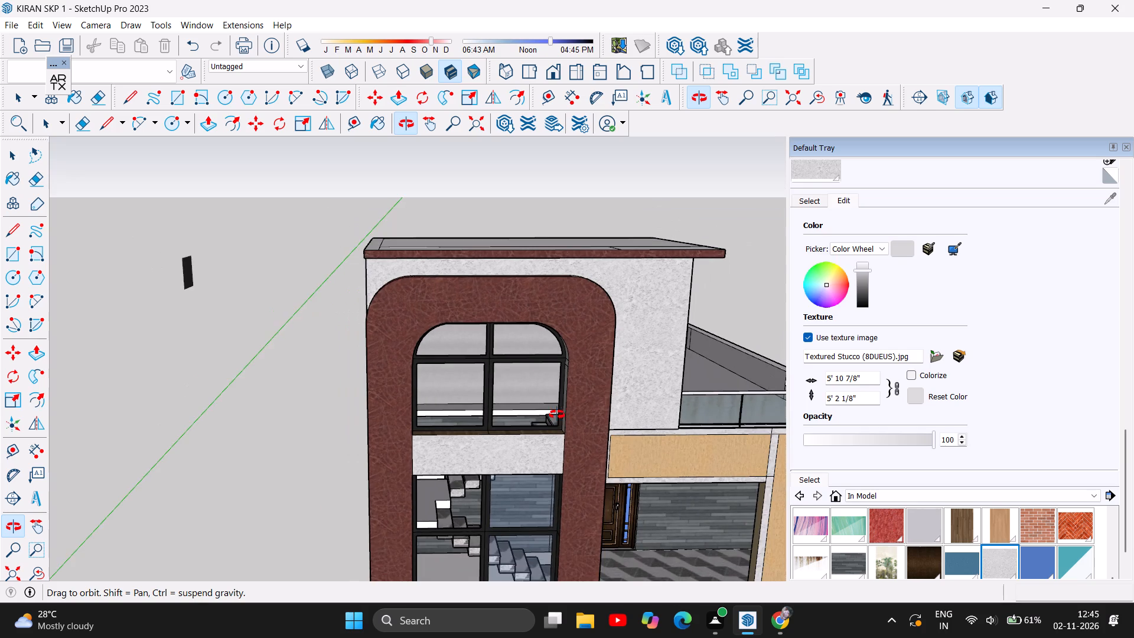
pyautogui.moveTo(603, 401); pyautogui.dragTo(584, 327)
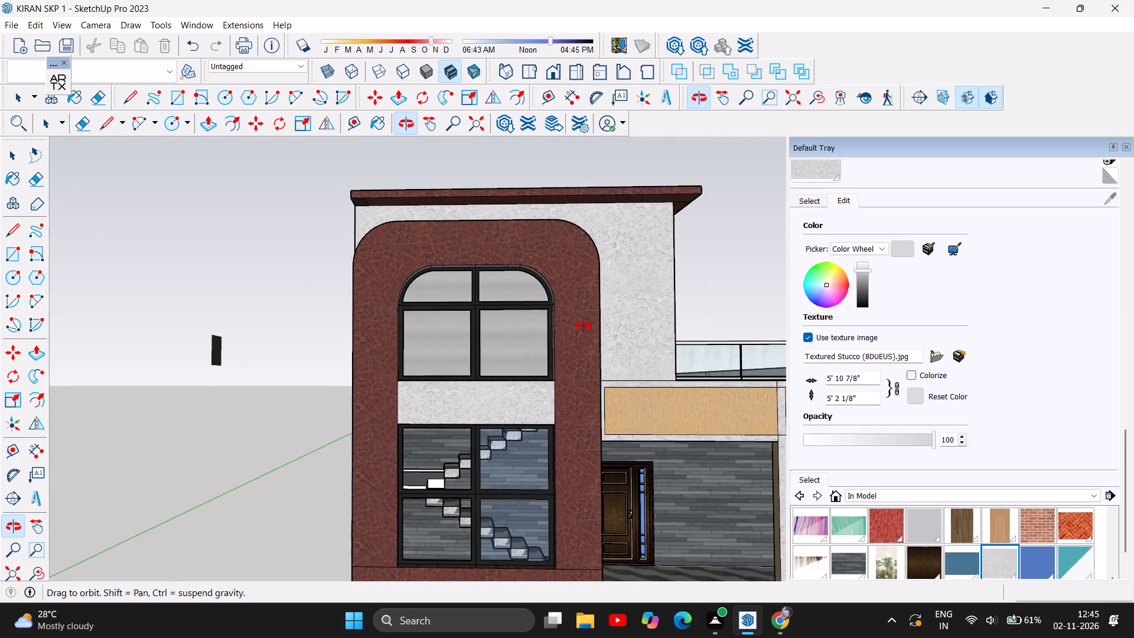
pyautogui.scroll(-3, 586, 327)
pyautogui.scroll(3, 571, 465)
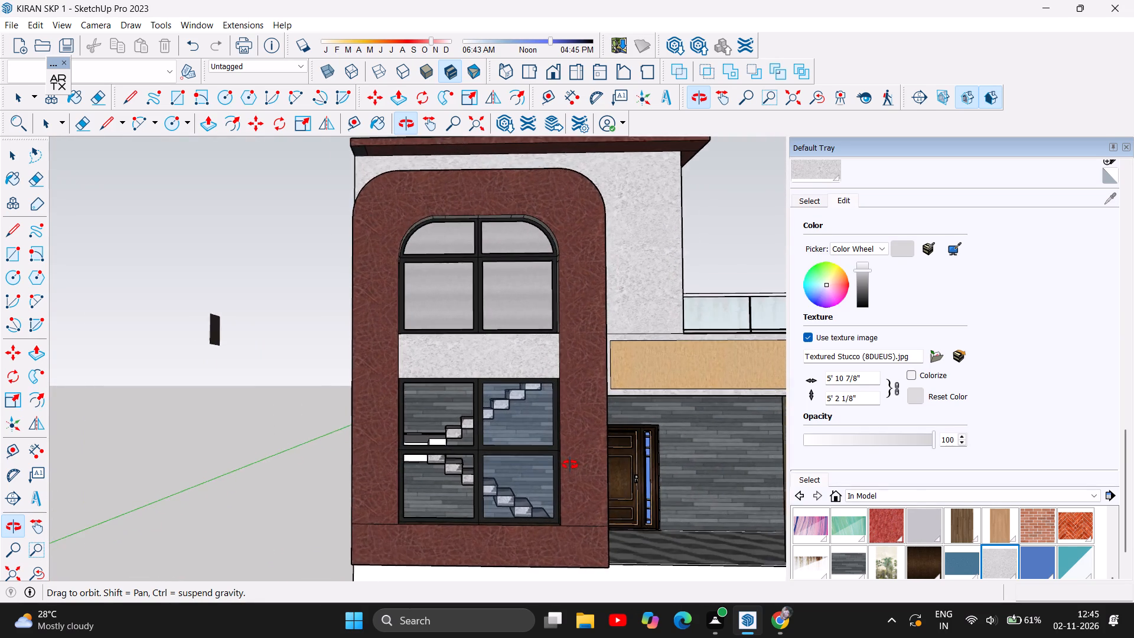
pyautogui.scroll(2, 570, 465)
pyautogui.moveTo(447, 460); pyautogui.dragTo(335, 441)
pyautogui.scroll(3, 253, 441)
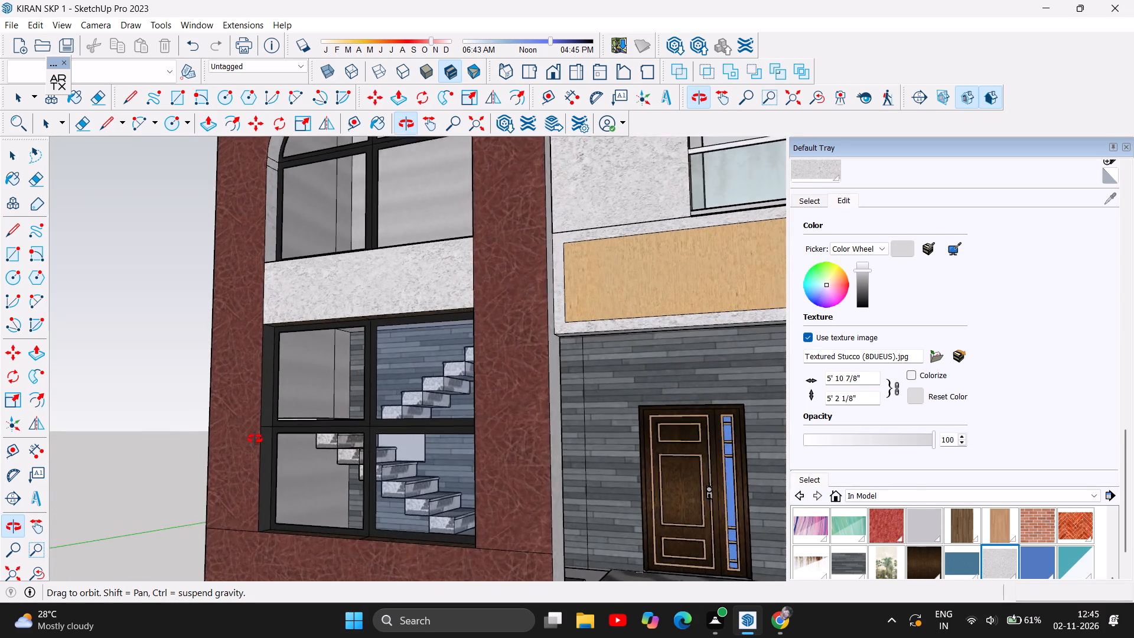
pyautogui.scroll(2, 255, 439)
pyautogui.click(999, 560)
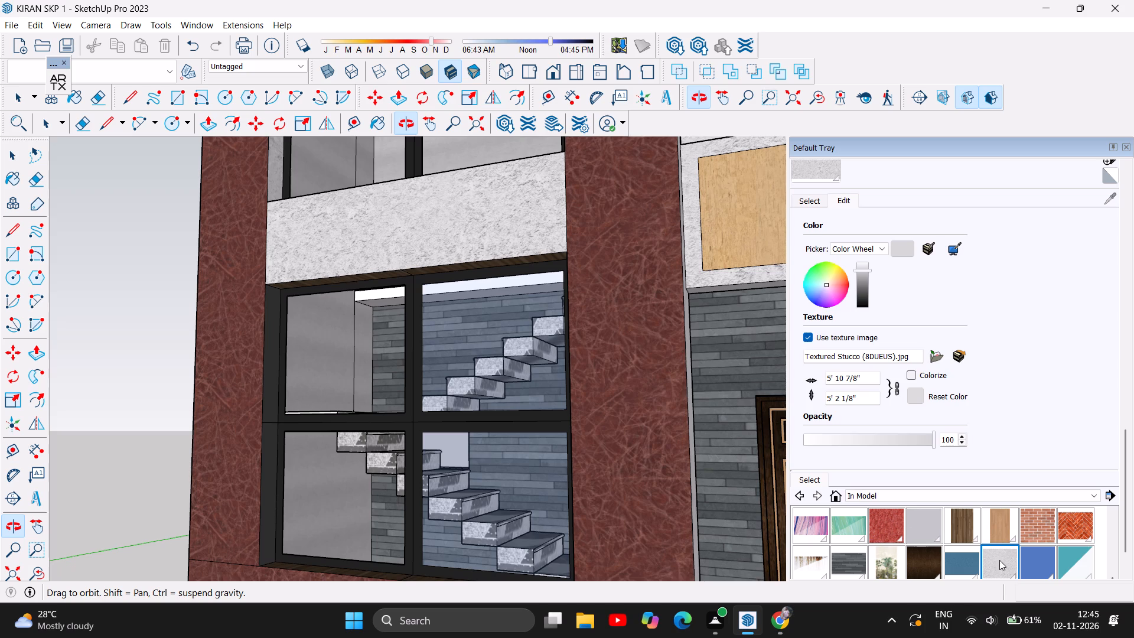
pyautogui.click(276, 368)
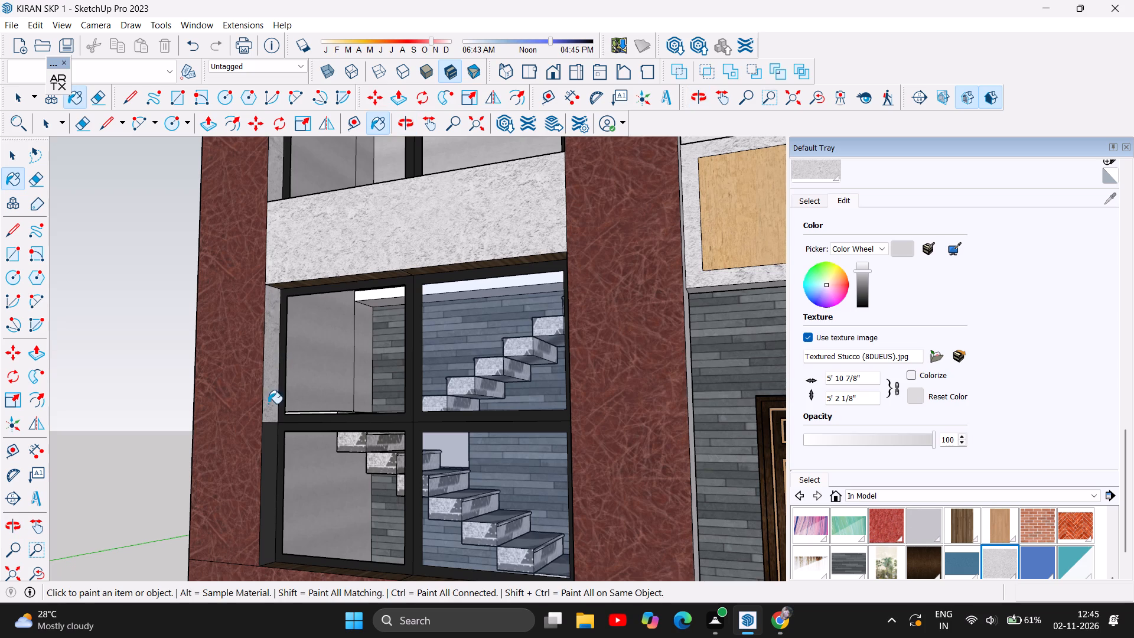
pyautogui.click(272, 489)
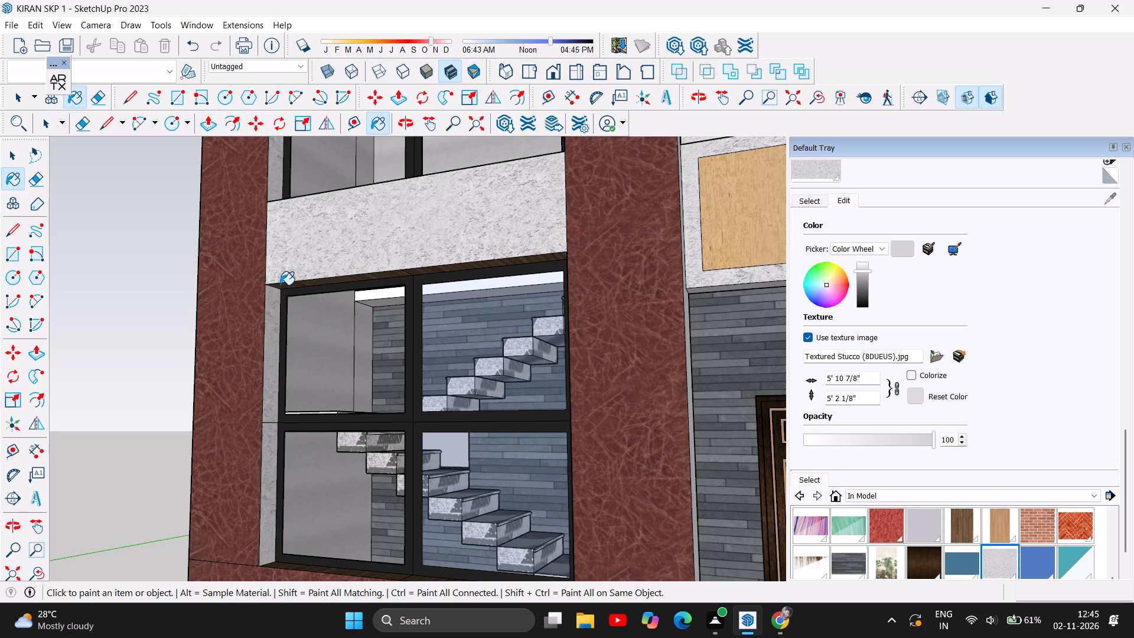
# Paint both wood-finished sections of the lower stair window's top reveal with Textured Stucco.
pyautogui.click(418, 122)
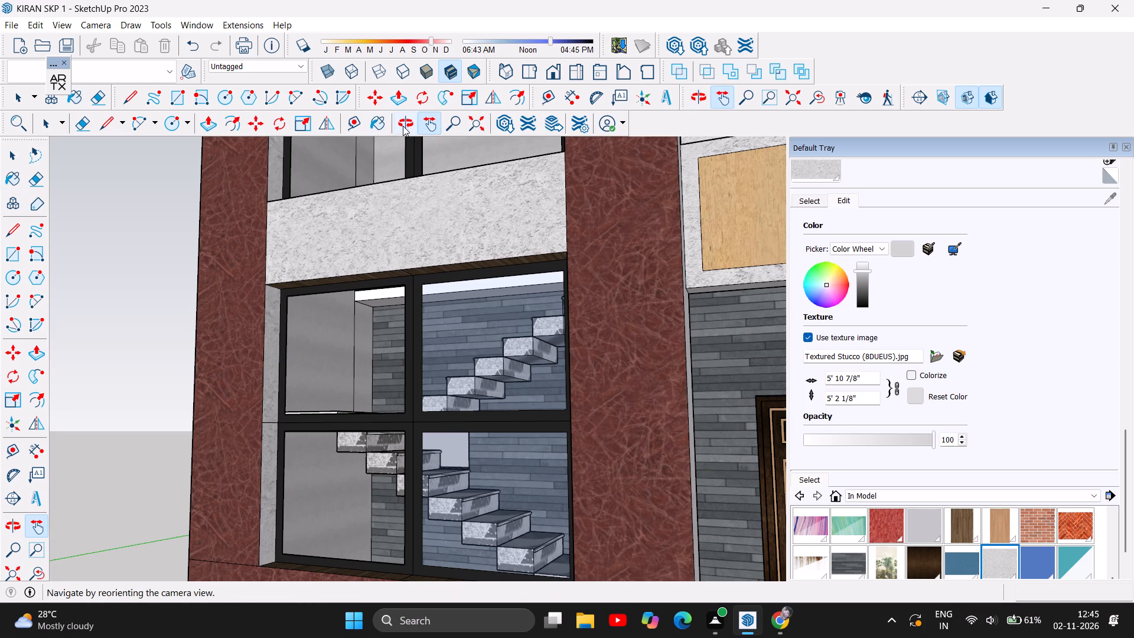
pyautogui.click(403, 126)
pyautogui.moveTo(429, 200); pyautogui.dragTo(396, 111)
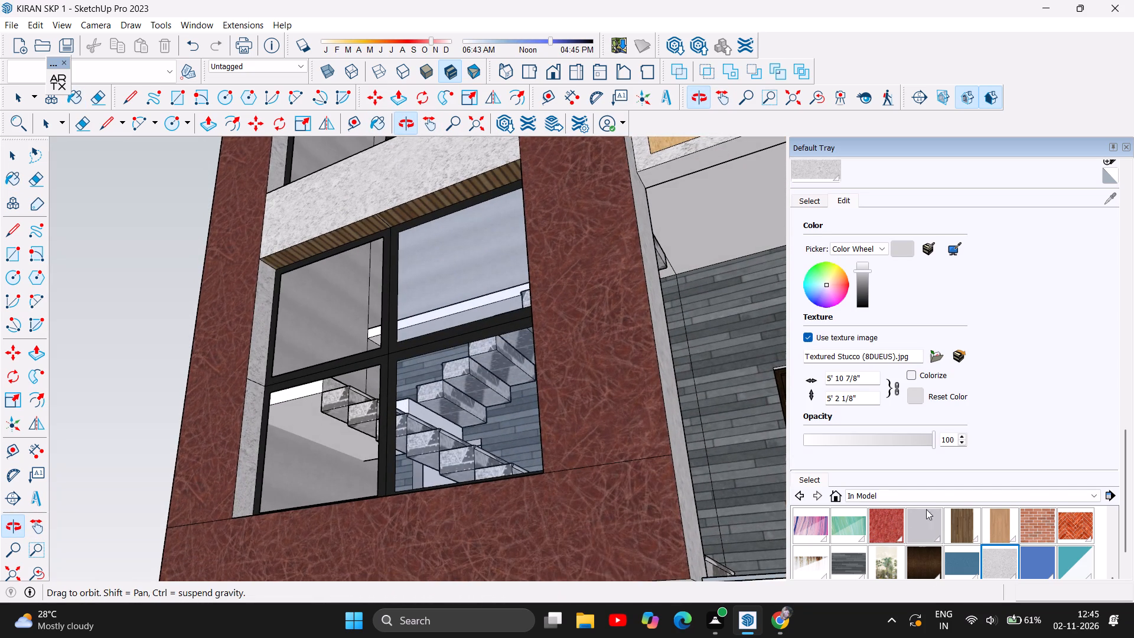
pyautogui.click(1000, 559)
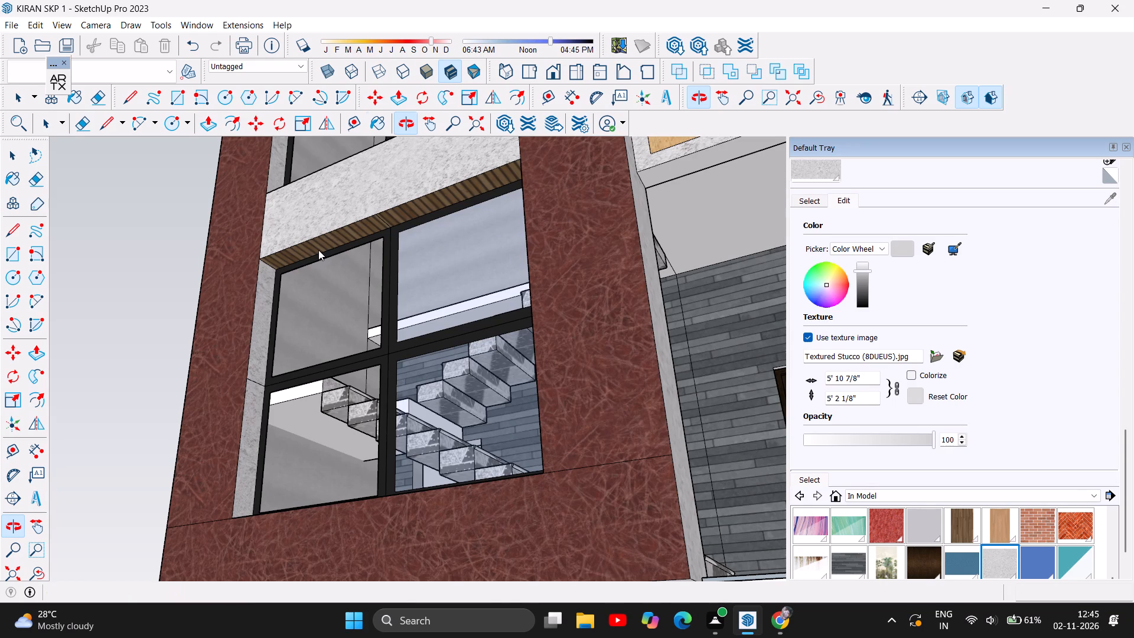
pyautogui.click(327, 245)
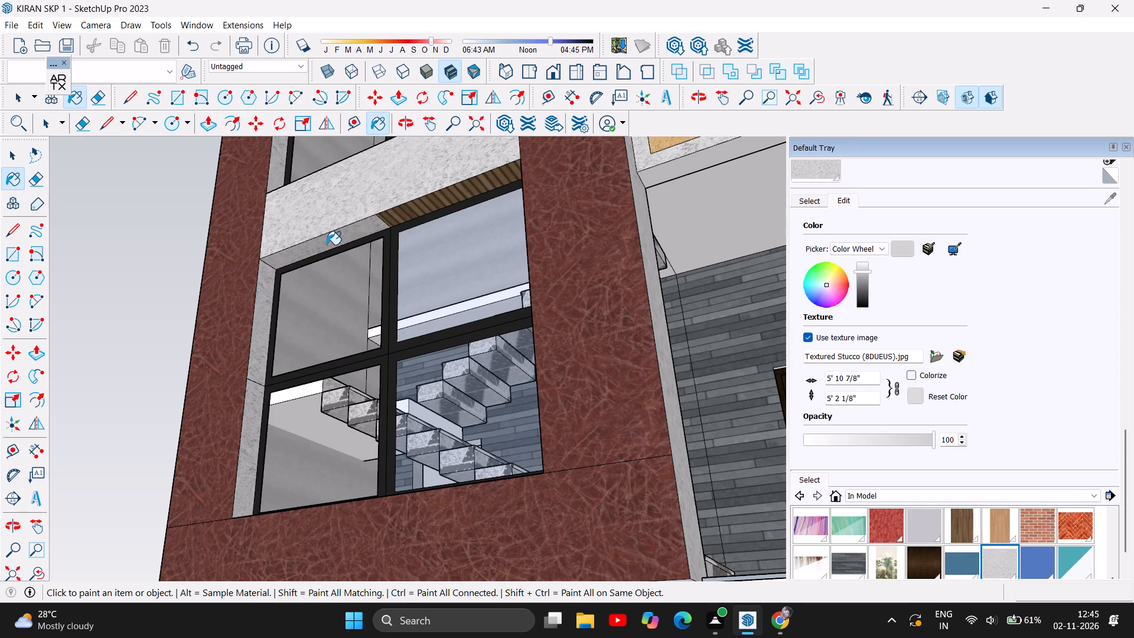
pyautogui.click(413, 214)
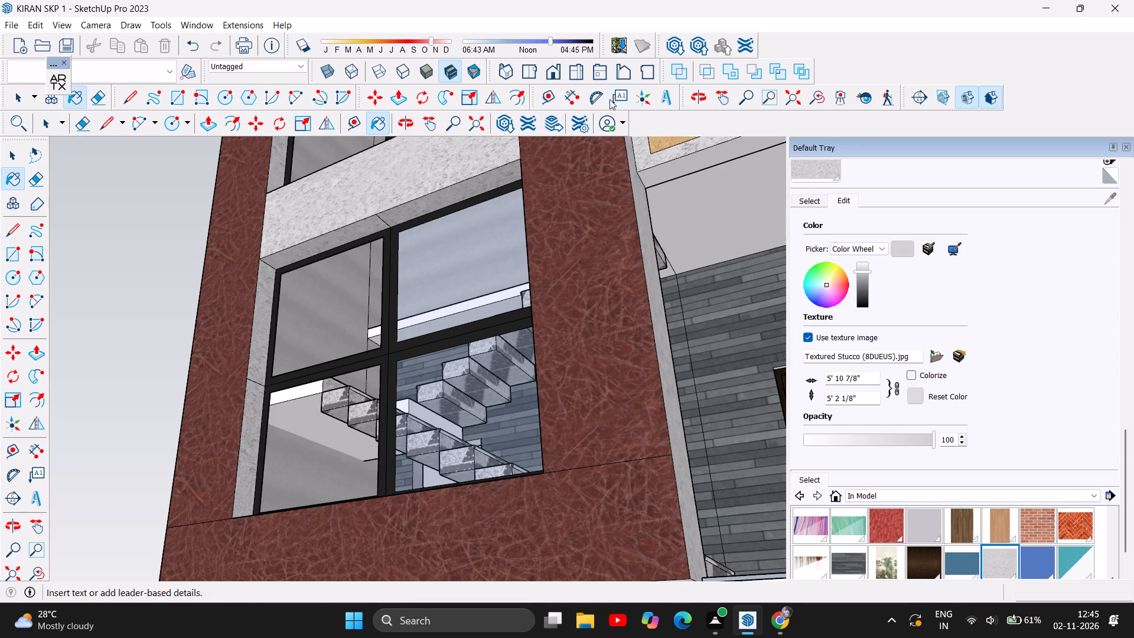
# Paint both sections of the lower stair window's right side reveal, nearest the entrance, with Textured Stucco.
pyautogui.click(401, 121)
pyautogui.moveTo(382, 226); pyautogui.dragTo(699, 339)
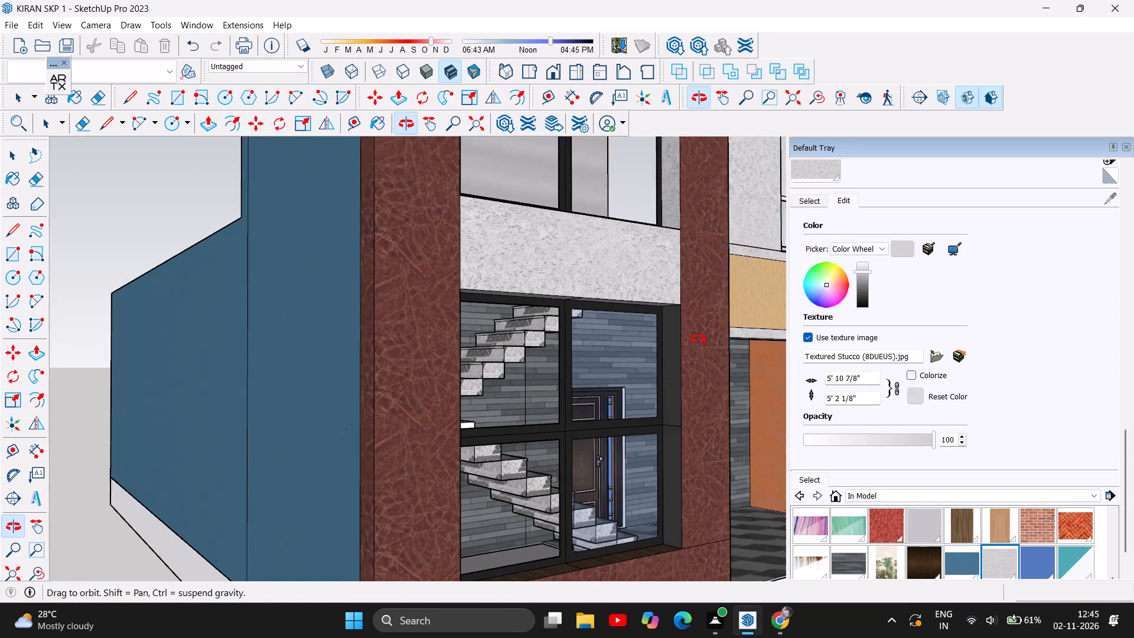
pyautogui.moveTo(699, 339); pyautogui.dragTo(700, 339)
pyautogui.click(998, 561)
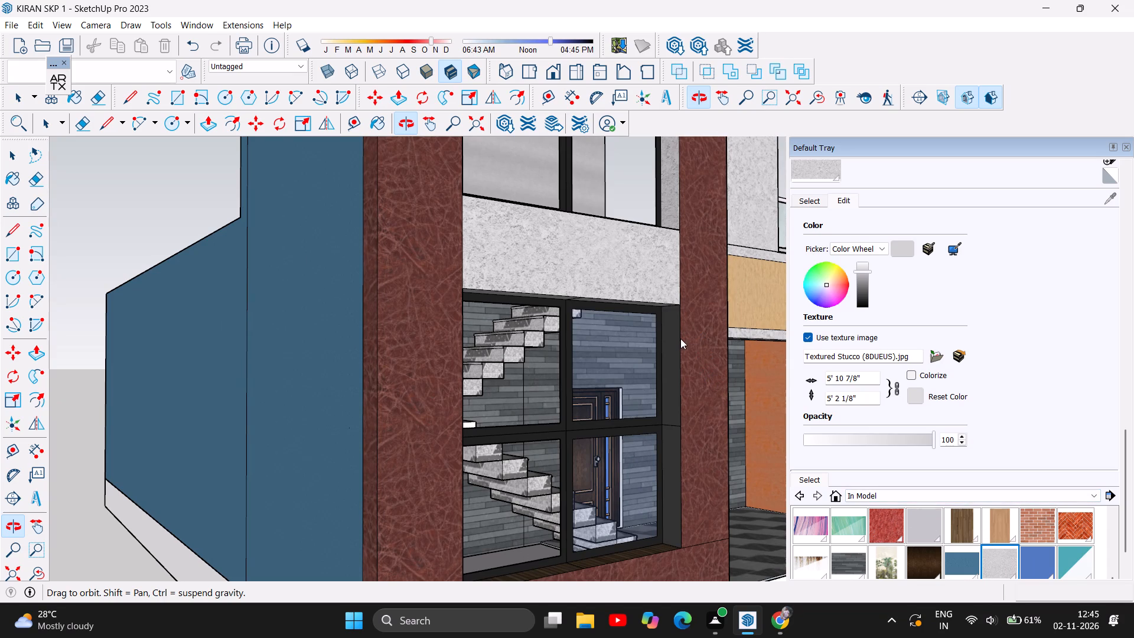
pyautogui.click(676, 341)
pyautogui.click(666, 448)
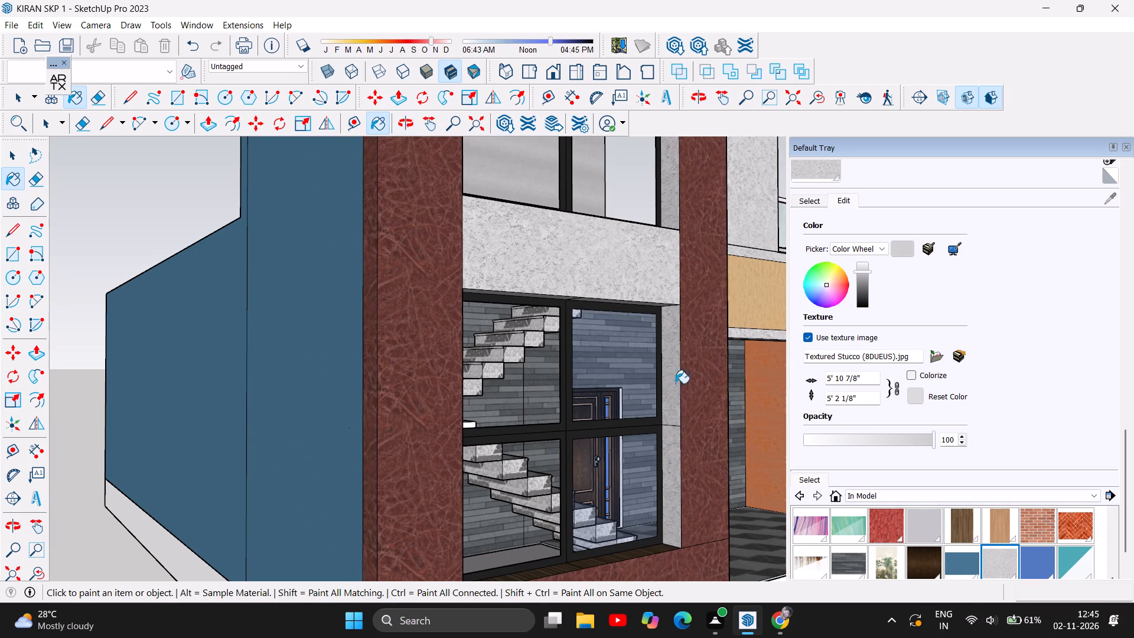
# Paint the wood-finished sill sections of the lower stair window and the upper arched window with Textured Stucco.
pyautogui.click(399, 128)
pyautogui.moveTo(596, 281); pyautogui.dragTo(384, 150)
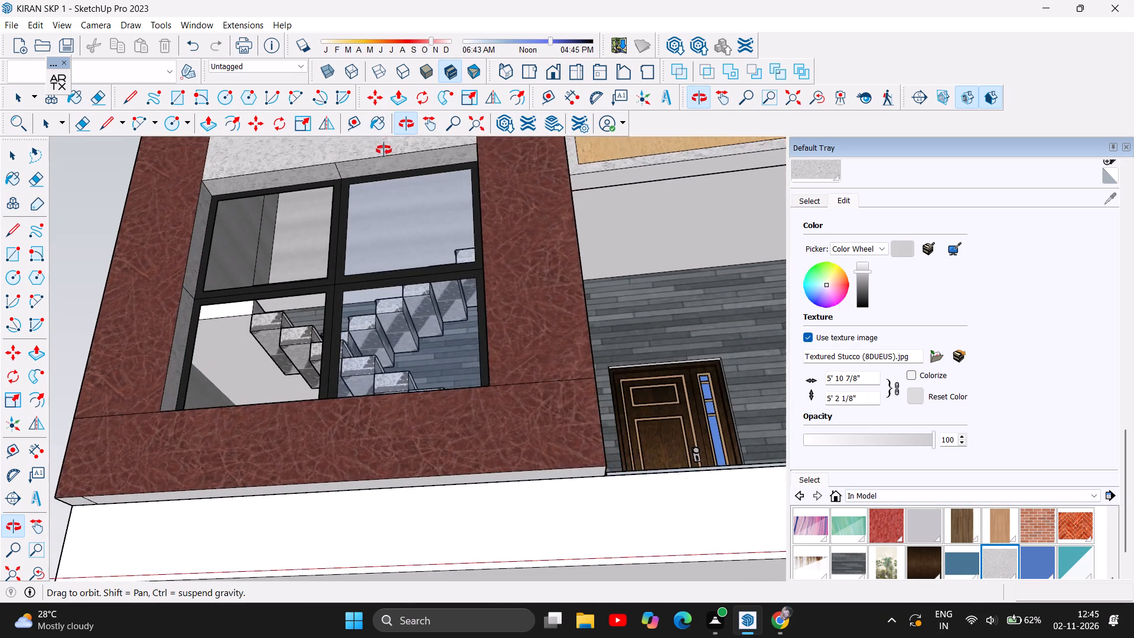
pyautogui.moveTo(384, 150); pyautogui.dragTo(384, 151)
pyautogui.moveTo(384, 212); pyautogui.dragTo(414, 460)
pyautogui.scroll(-3, 396, 216)
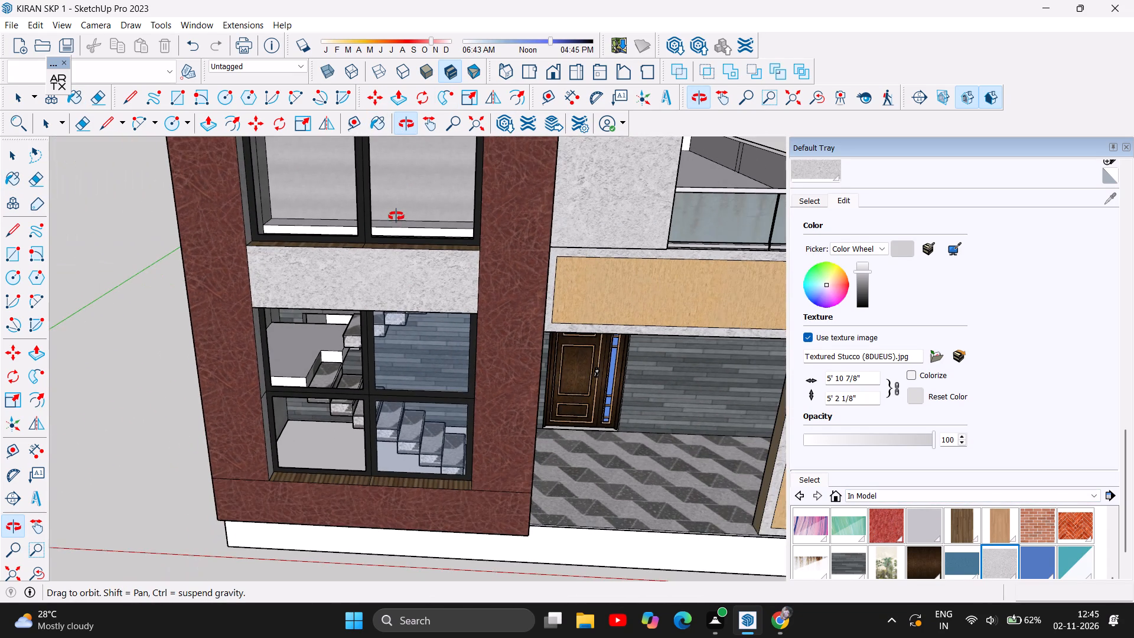
pyautogui.moveTo(388, 434); pyautogui.dragTo(384, 453)
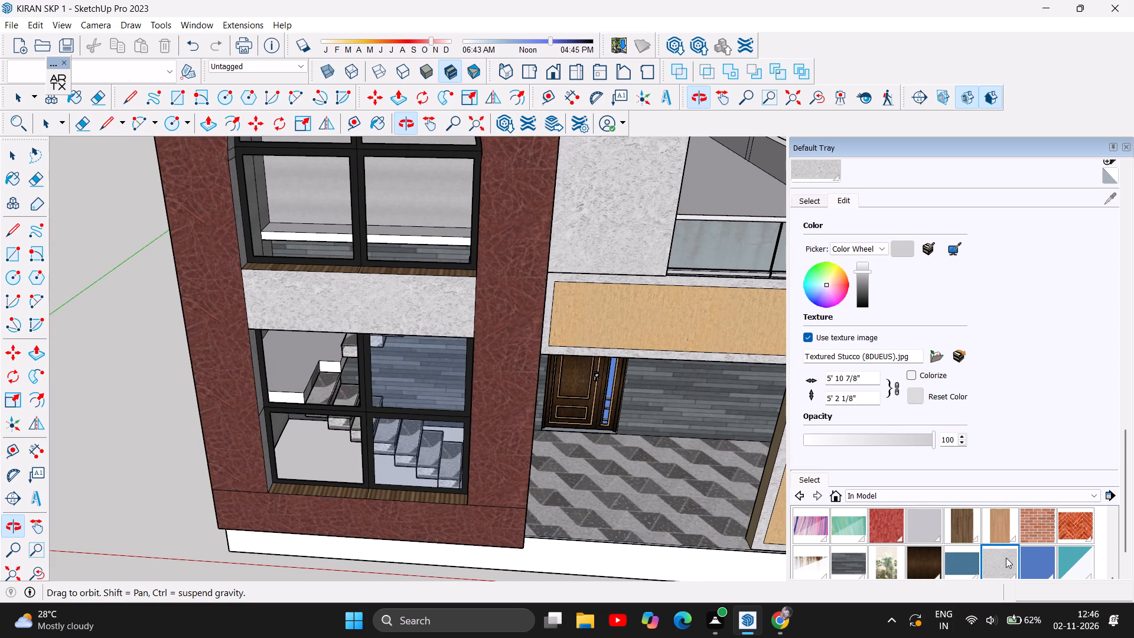
pyautogui.click(1006, 558)
pyautogui.click(301, 488)
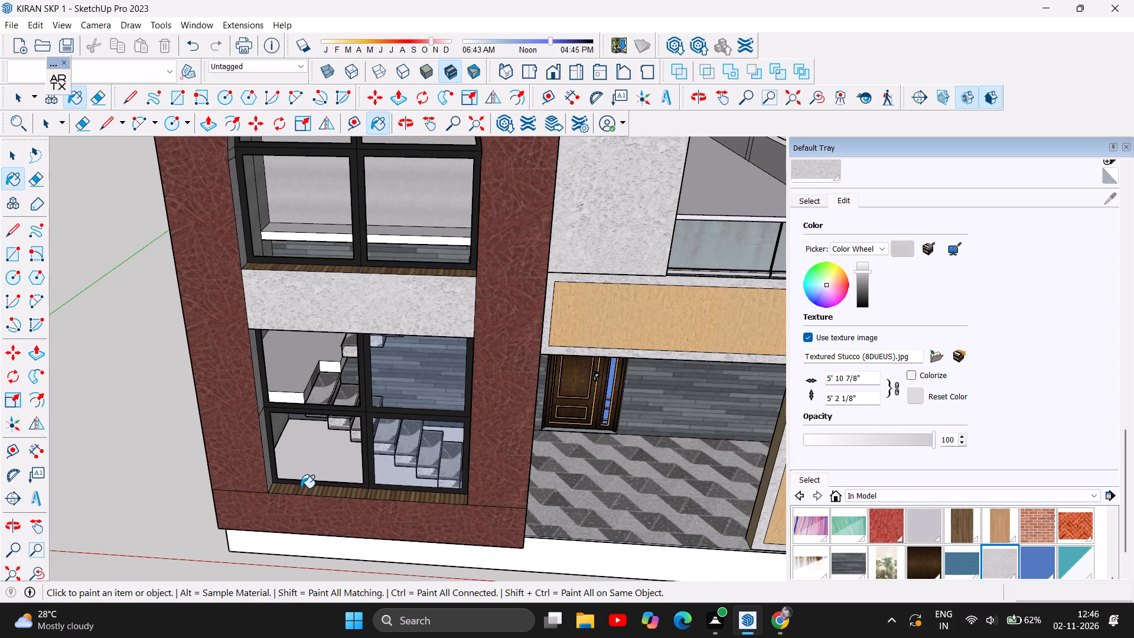
pyautogui.click(384, 499)
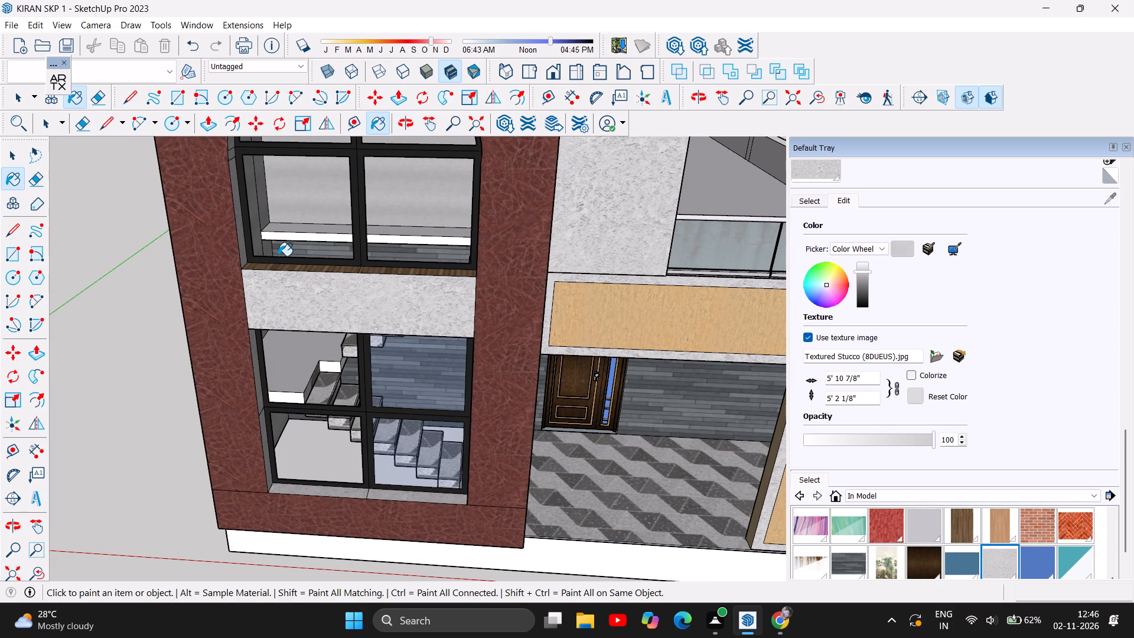
pyautogui.click(272, 265)
pyautogui.click(273, 267)
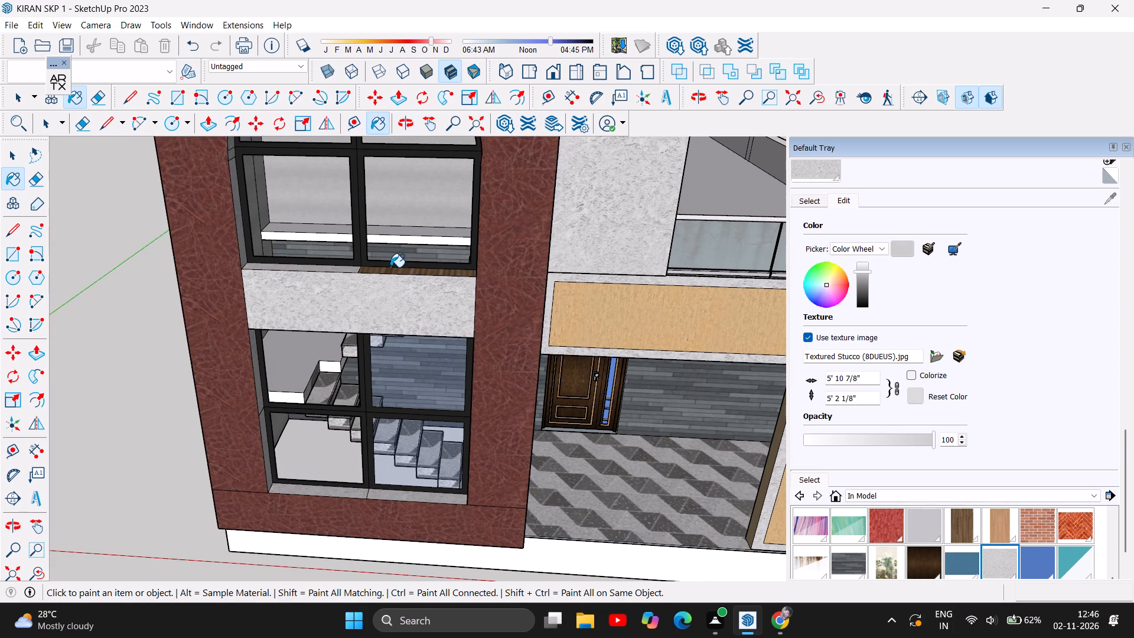
pyautogui.click(391, 273)
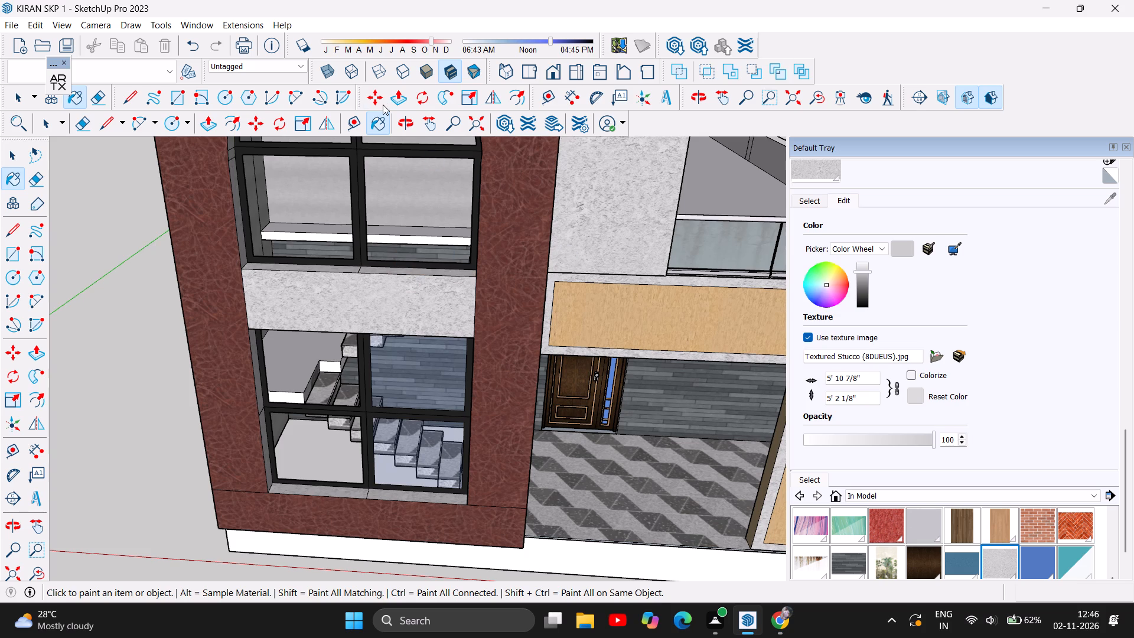
# Examine the finished window reveals and the whole house front from several angles and distances.
pyautogui.click(409, 124)
pyautogui.moveTo(283, 285); pyautogui.dragTo(331, 260)
pyautogui.scroll(-2, 35, 291)
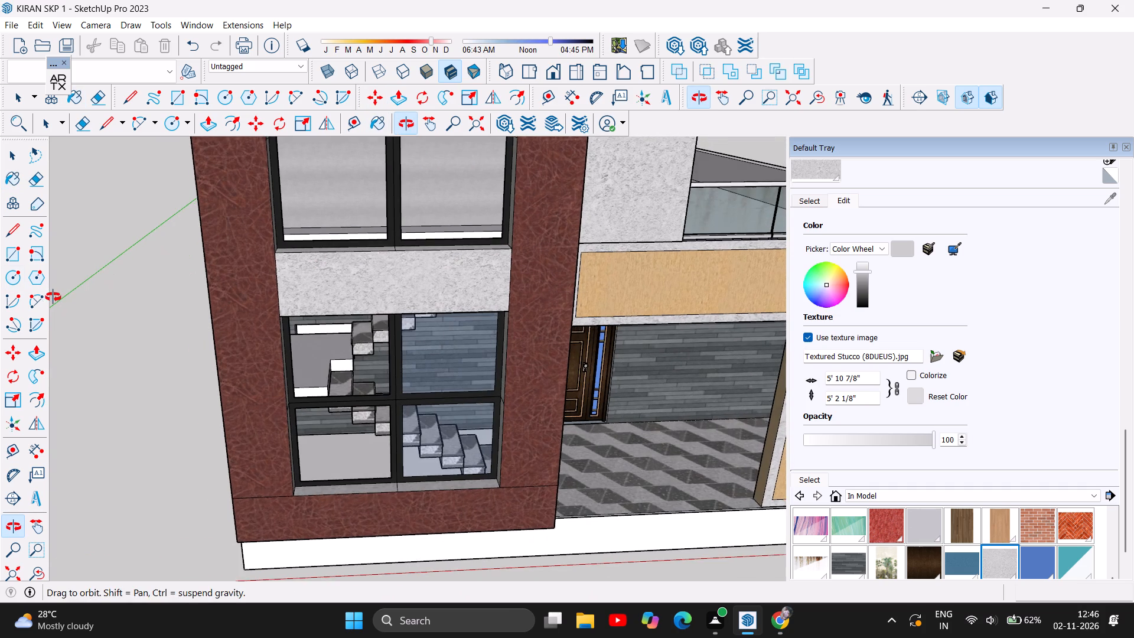
pyautogui.scroll(-3, 53, 297)
pyautogui.scroll(-2, 325, 318)
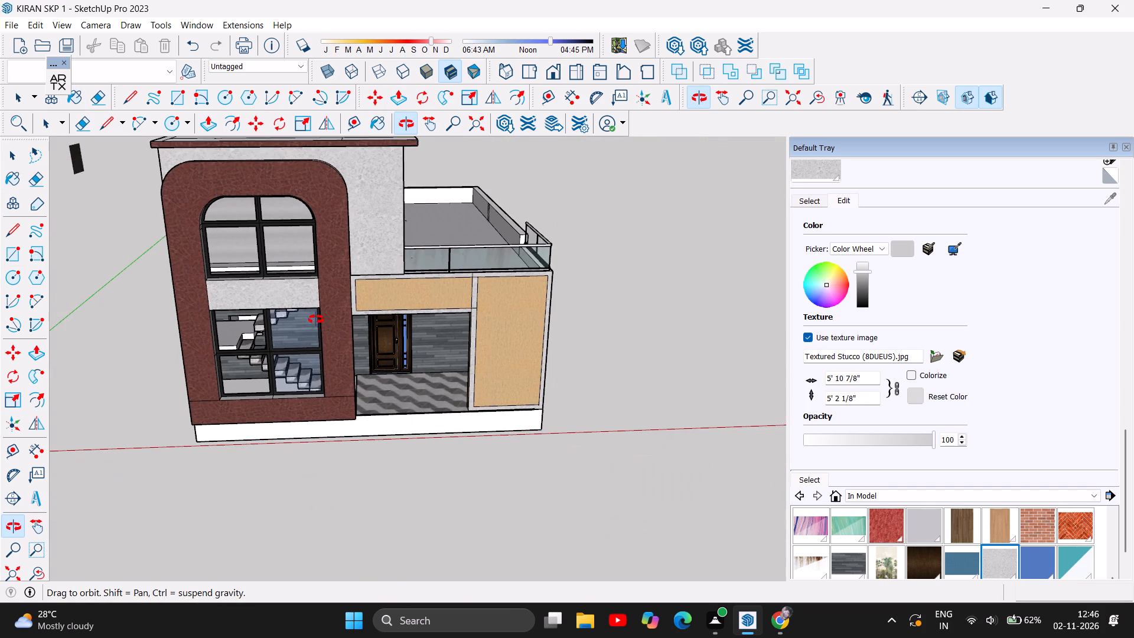
pyautogui.moveTo(276, 354); pyautogui.dragTo(412, 248)
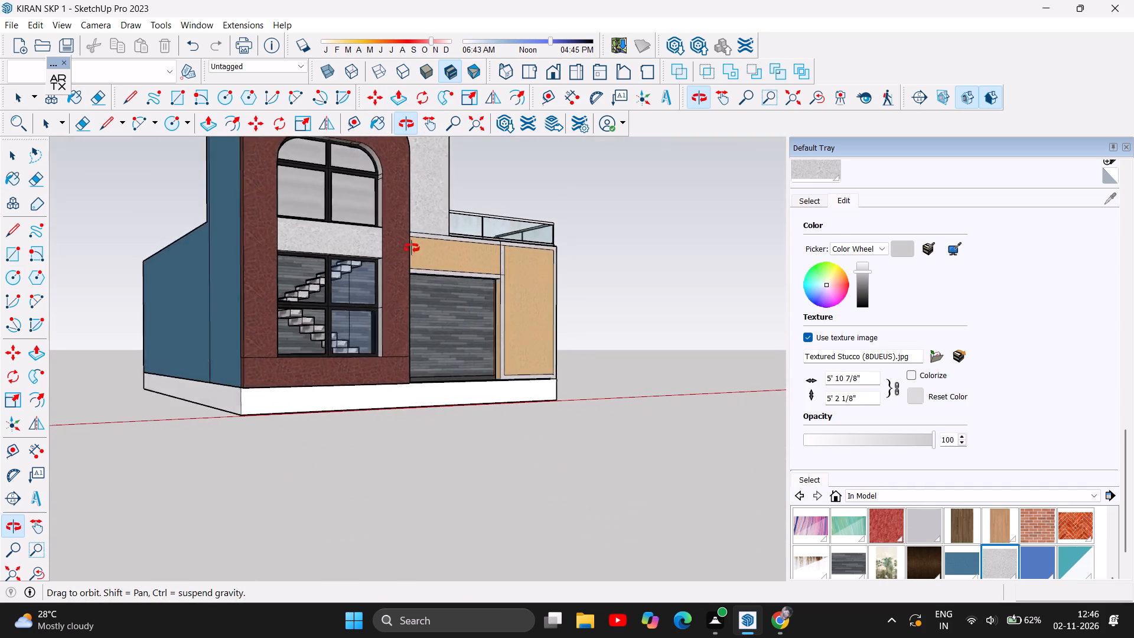
pyautogui.moveTo(412, 248); pyautogui.dragTo(262, 295)
pyautogui.scroll(-3, 268, 290)
pyautogui.moveTo(269, 287); pyautogui.dragTo(226, 284)
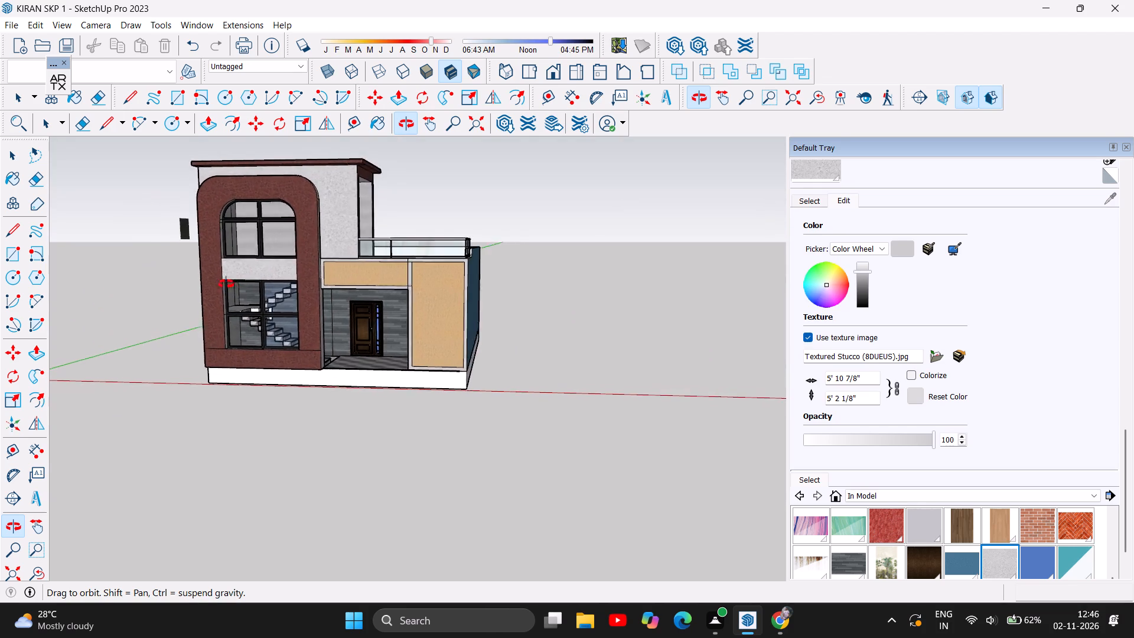
pyautogui.moveTo(226, 284); pyautogui.dragTo(346, 263)
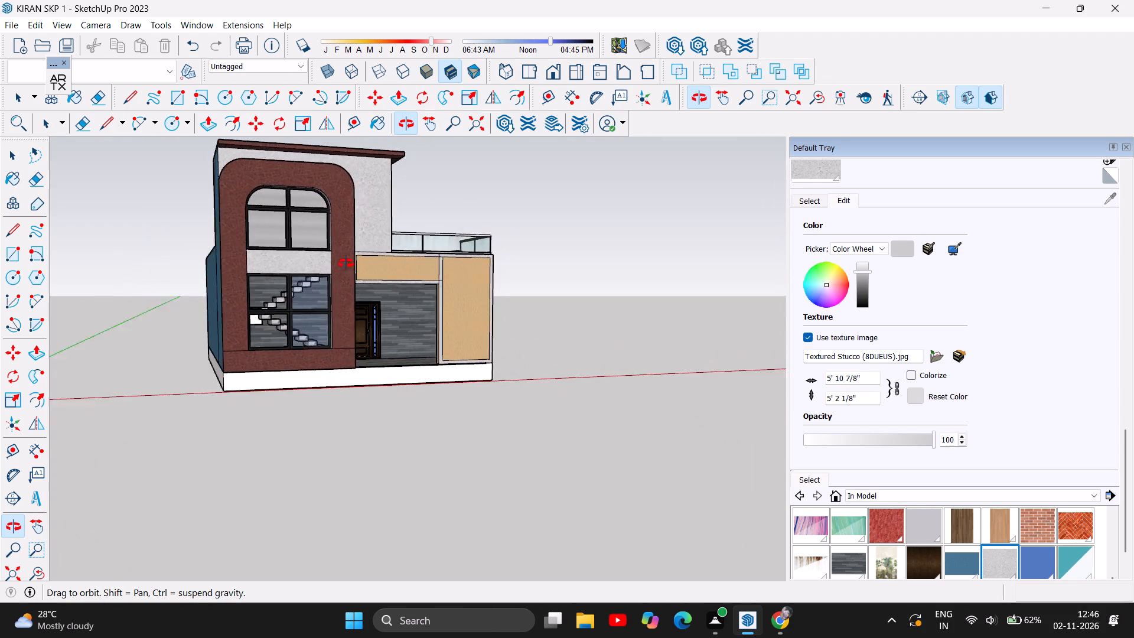
# Examine the house front, windows, entrance wall and balcony from several angles and distances.
pyautogui.moveTo(346, 263); pyautogui.dragTo(249, 298)
pyautogui.scroll(-4, 275, 287)
pyautogui.scroll(1, 214, 330)
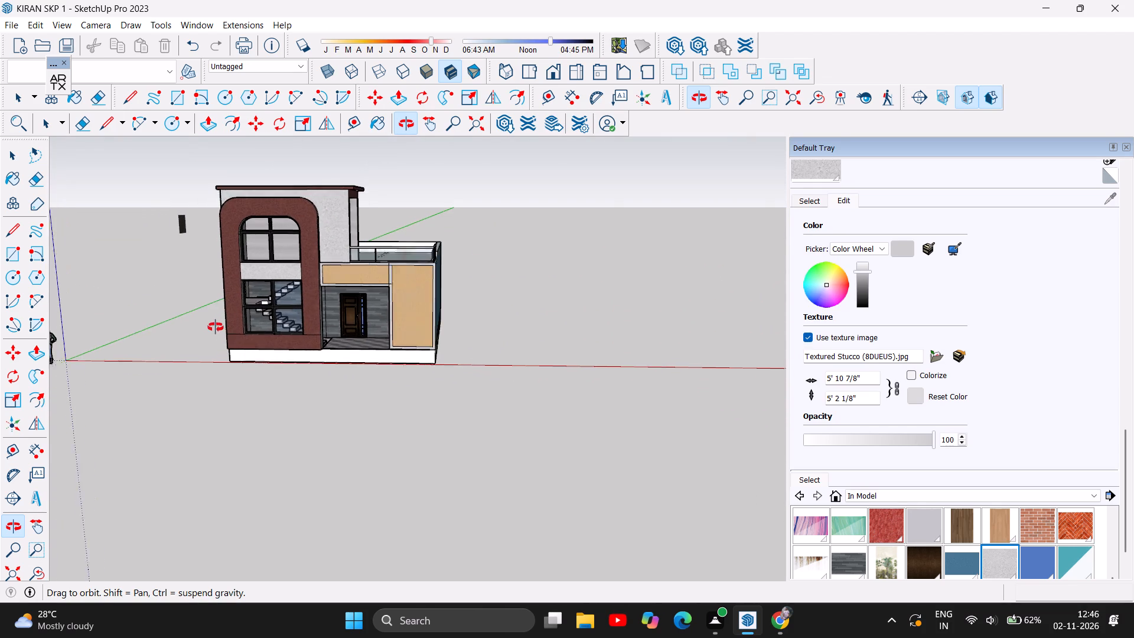
pyautogui.scroll(7, 216, 327)
pyautogui.moveTo(260, 279); pyautogui.dragTo(268, 275)
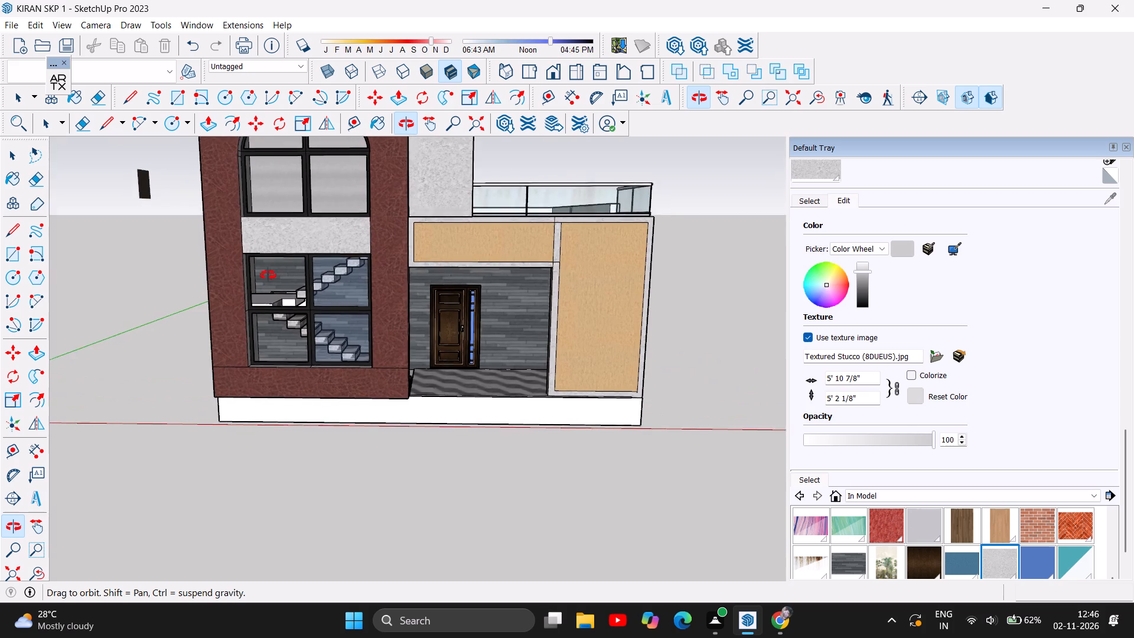
pyautogui.moveTo(268, 275); pyautogui.dragTo(274, 271)
pyautogui.scroll(-3, 391, 265)
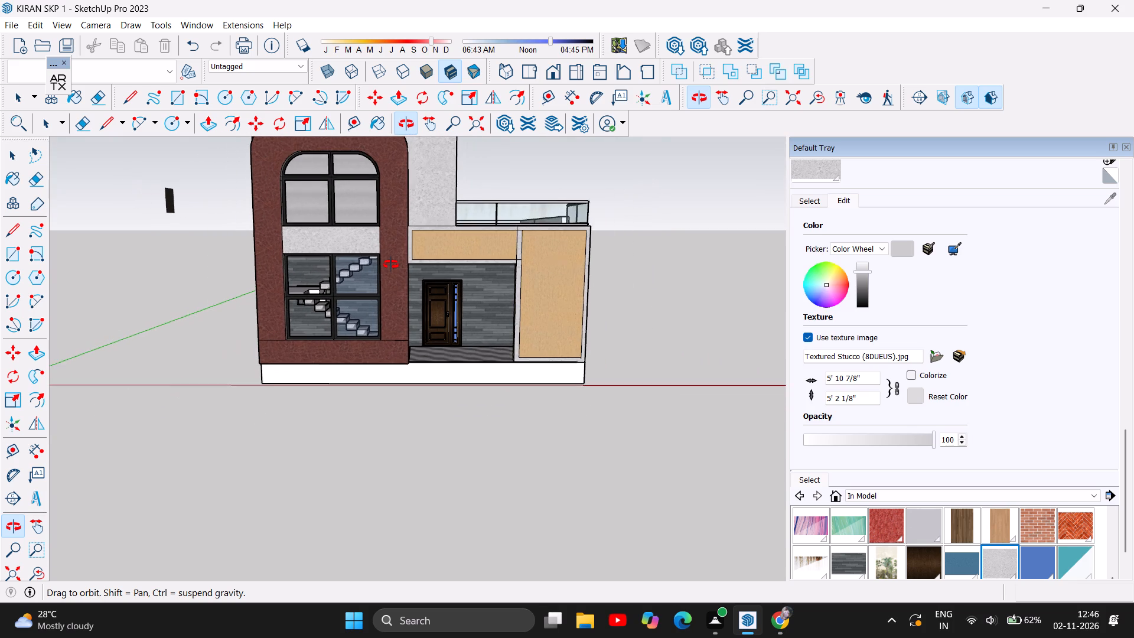
pyautogui.scroll(-1, 391, 265)
pyautogui.scroll(-2, 504, 295)
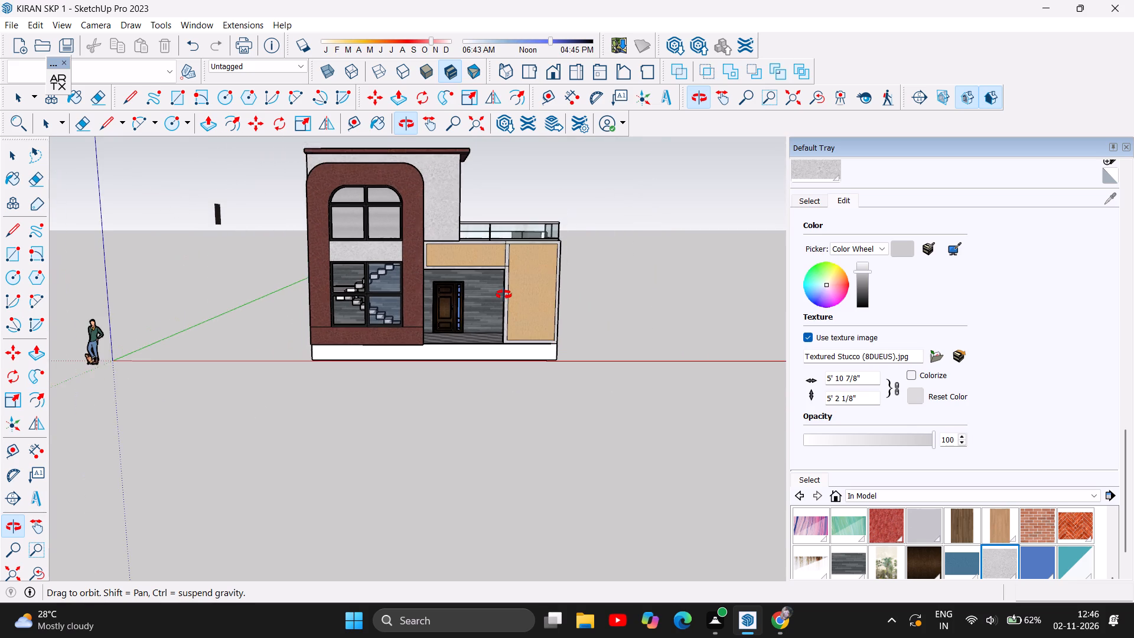
pyautogui.scroll(-1, 504, 295)
pyautogui.scroll(4, 593, 294)
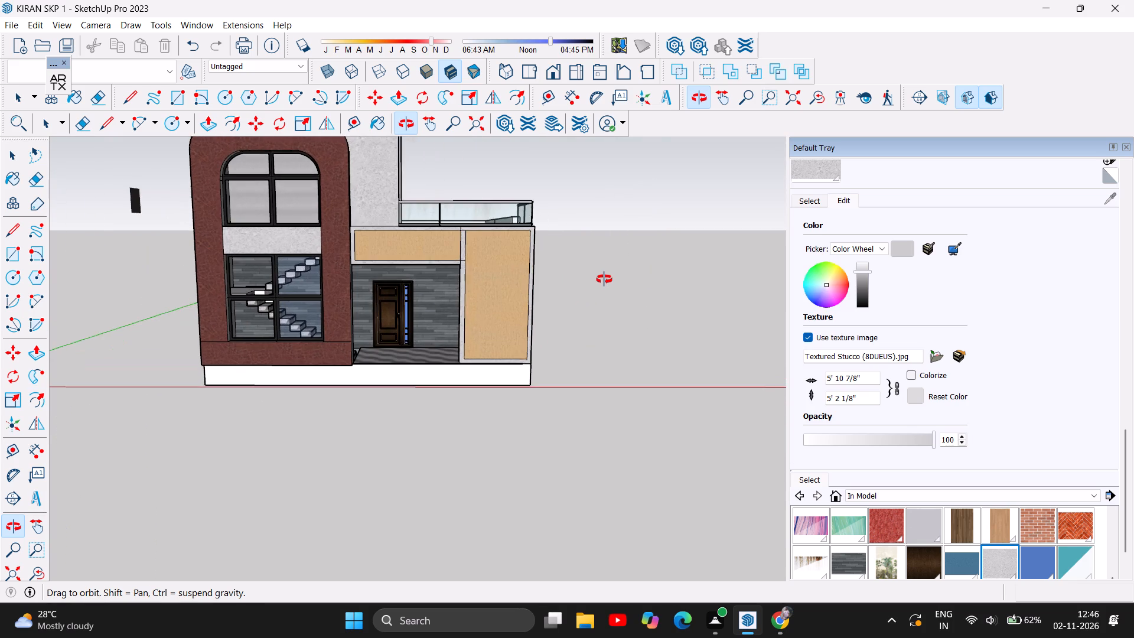
pyautogui.scroll(5, 604, 279)
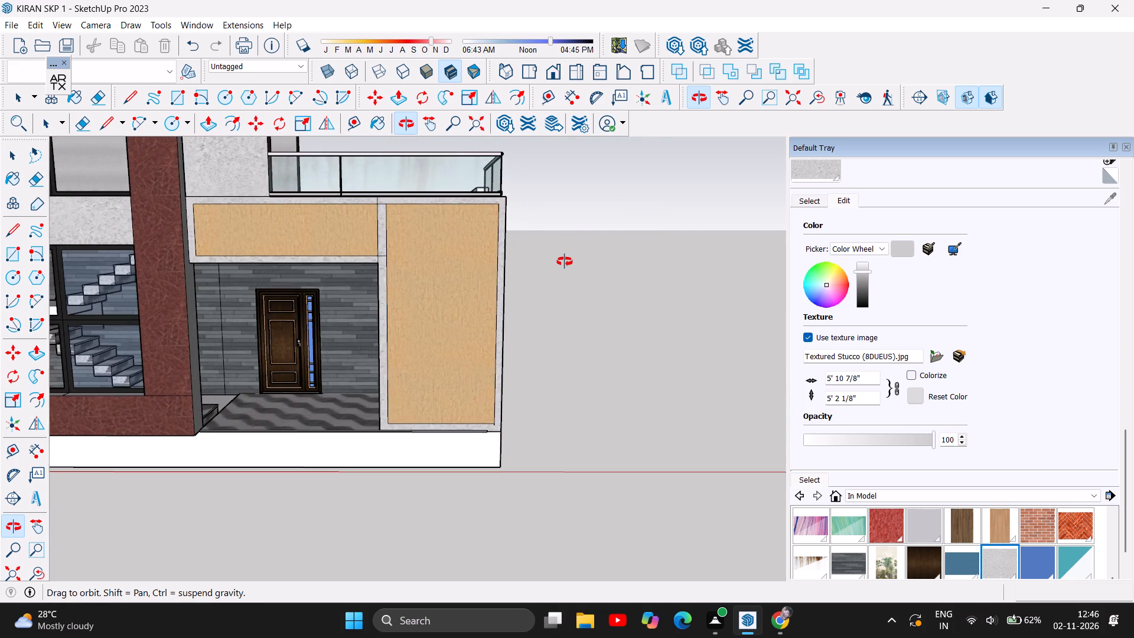
pyautogui.scroll(1, 565, 262)
pyautogui.scroll(-3, 565, 262)
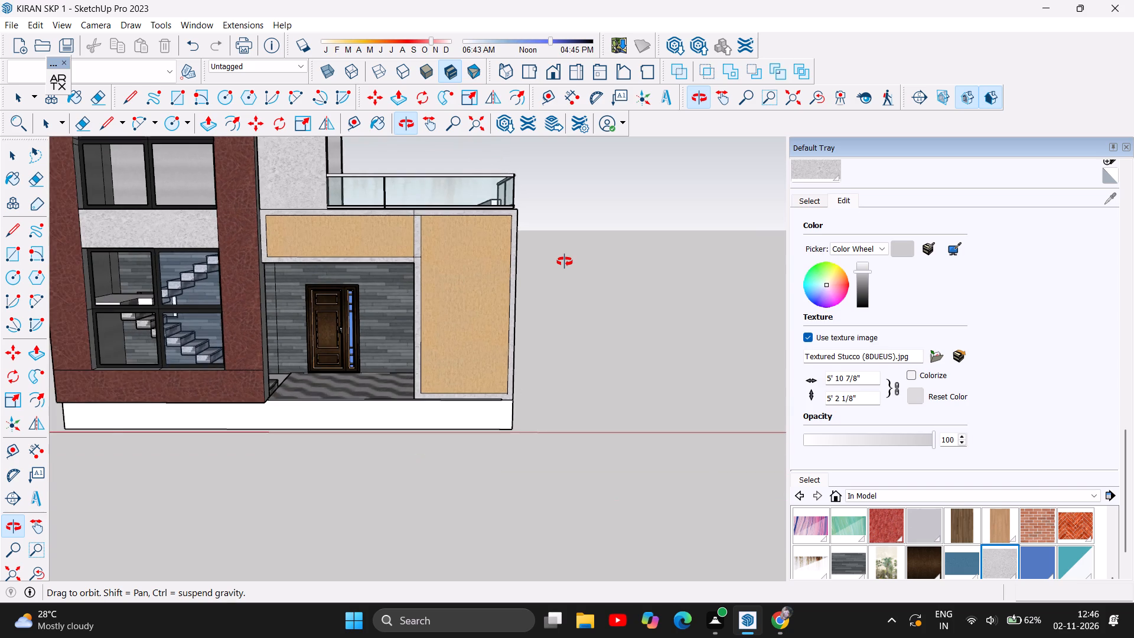
pyautogui.scroll(-1, 565, 262)
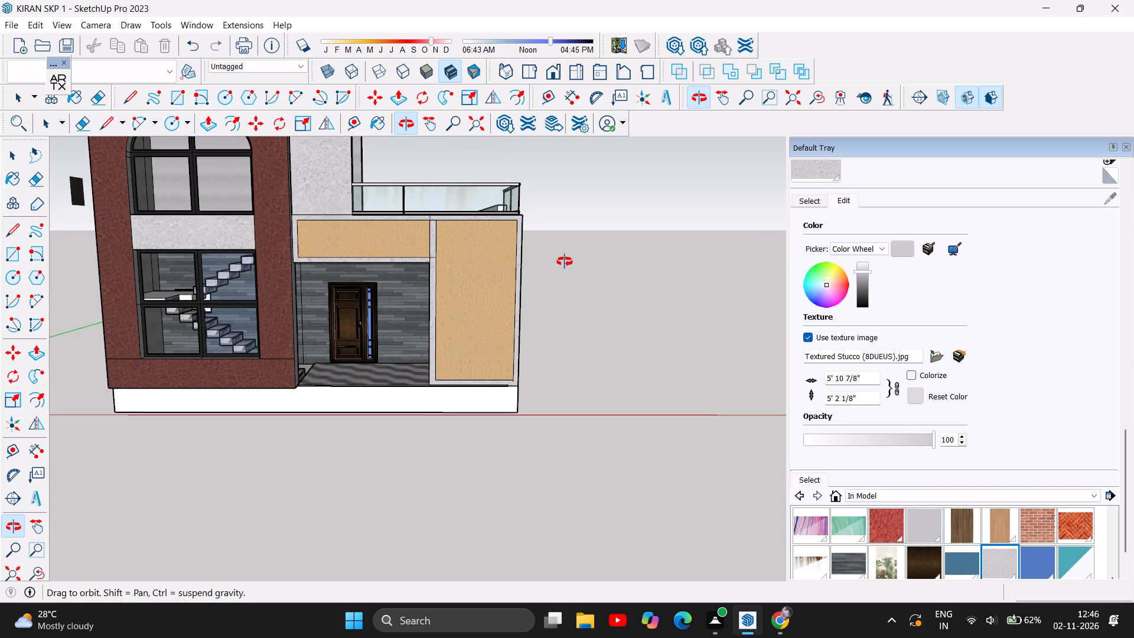
pyautogui.scroll(-3, 565, 262)
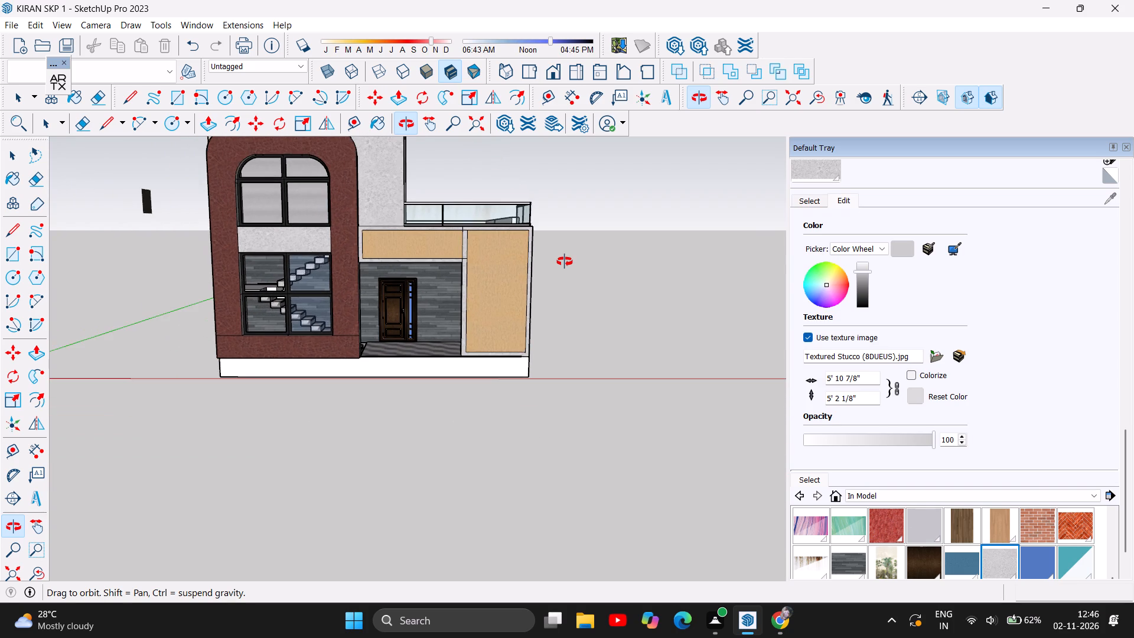
pyautogui.scroll(-1, 565, 262)
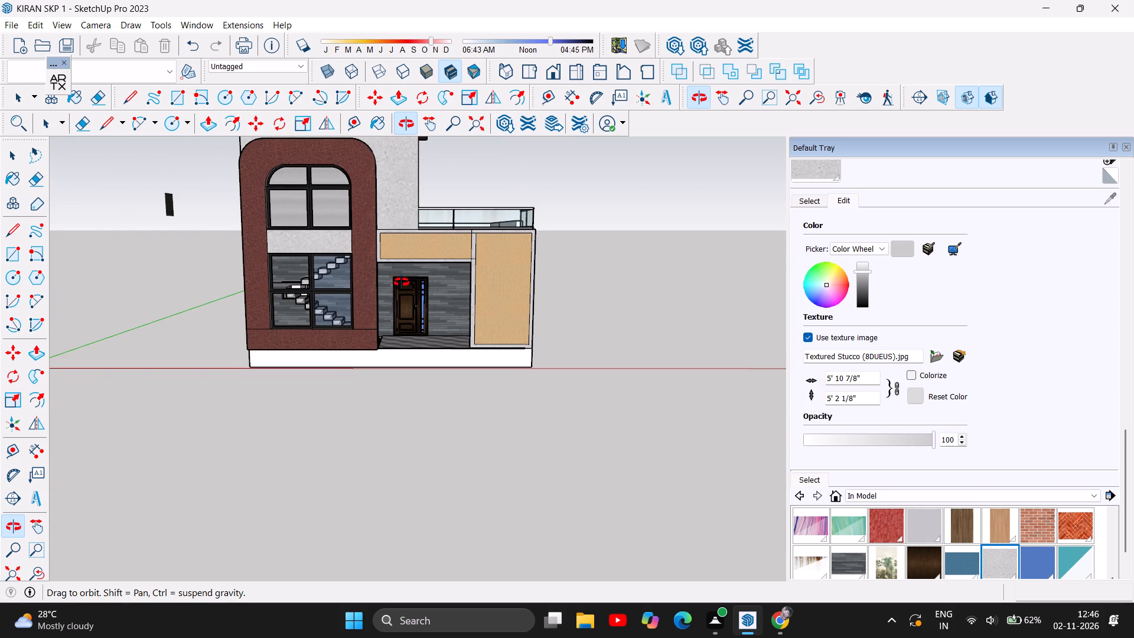
pyautogui.scroll(-2, 415, 308)
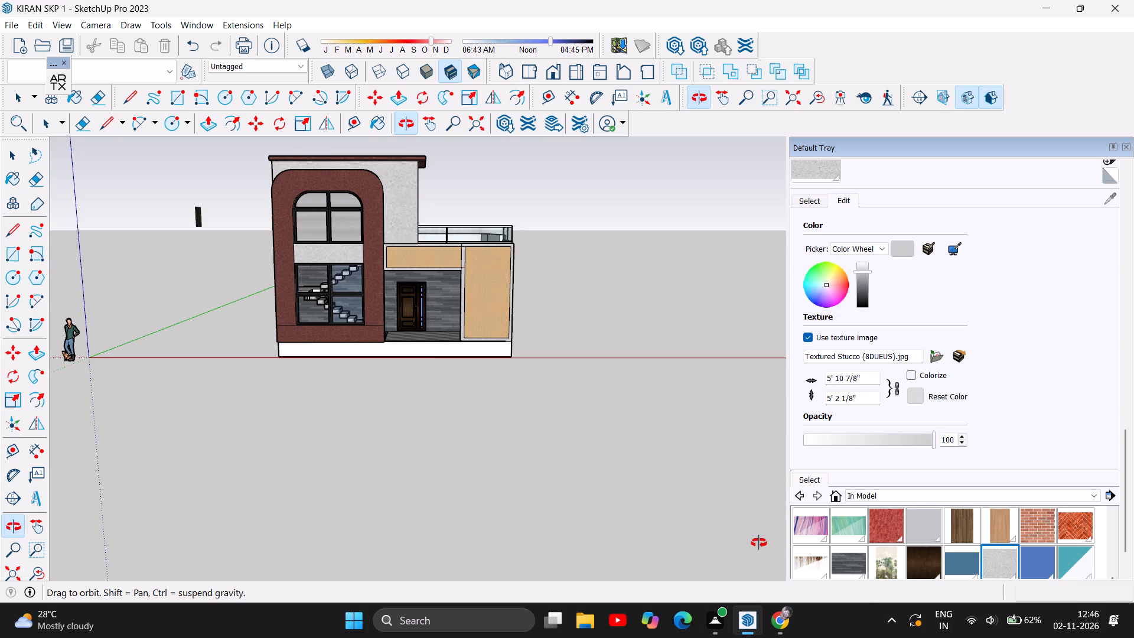
# Save the house model.
pyautogui.hotkey('ctrl', 's')
pyautogui.hotkey('ctrl', 's')
# Push the stucco panel between the upper arched window and the lower stair window inward by 8 3/4".
pyautogui.scroll(5, 369, 239)
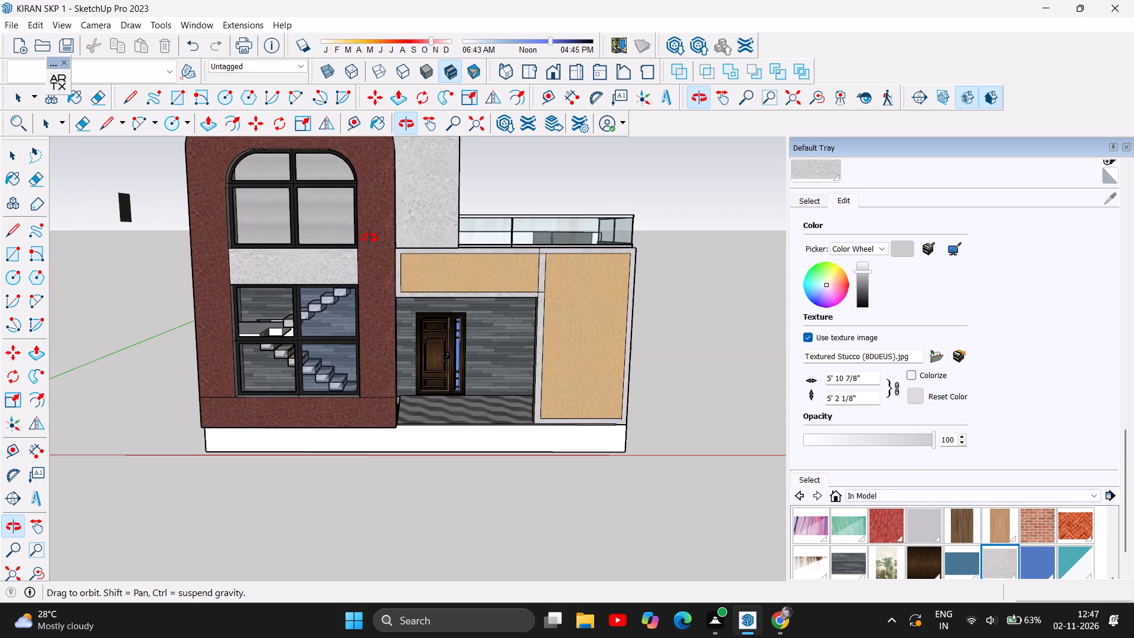
pyautogui.scroll(9, 370, 238)
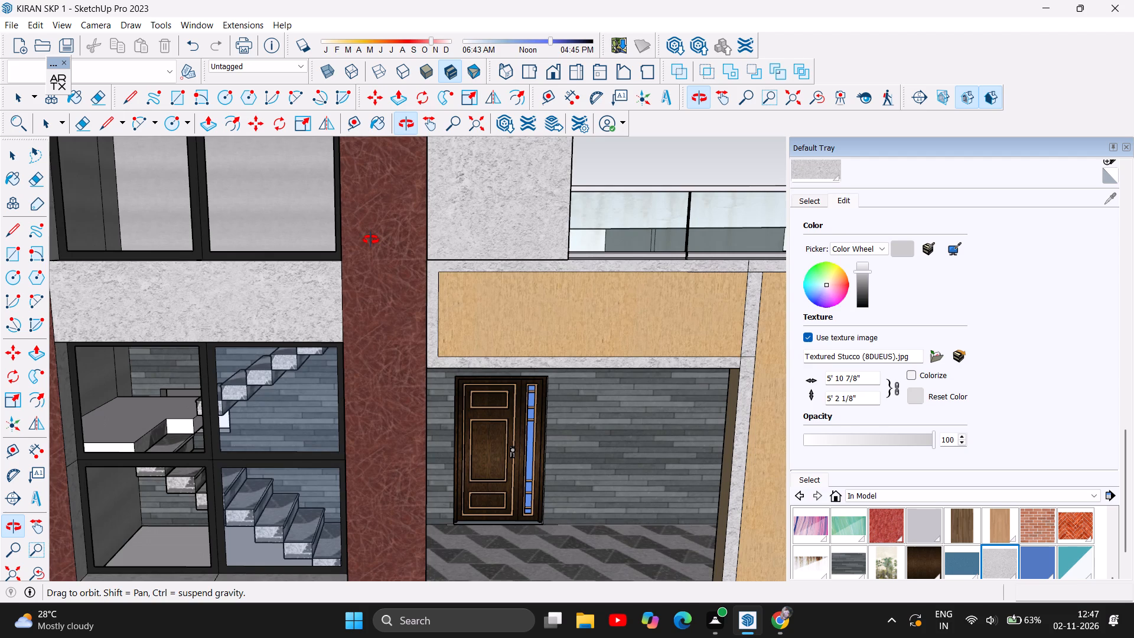
pyautogui.scroll(1, 382, 131)
pyautogui.click(204, 121)
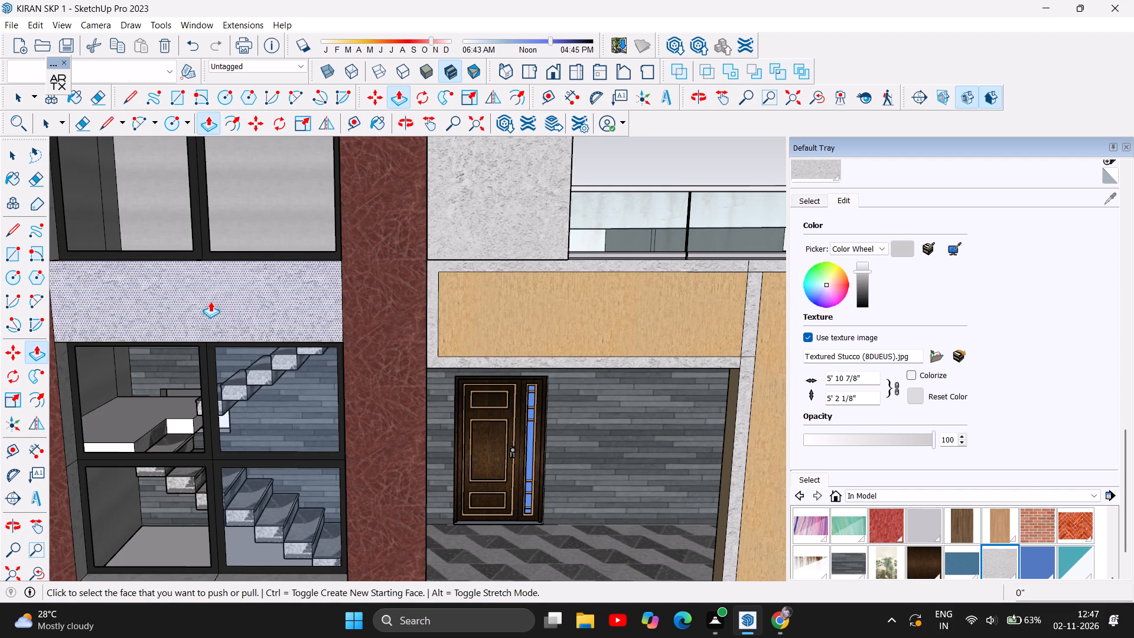
pyautogui.click(210, 301)
pyautogui.click(225, 294)
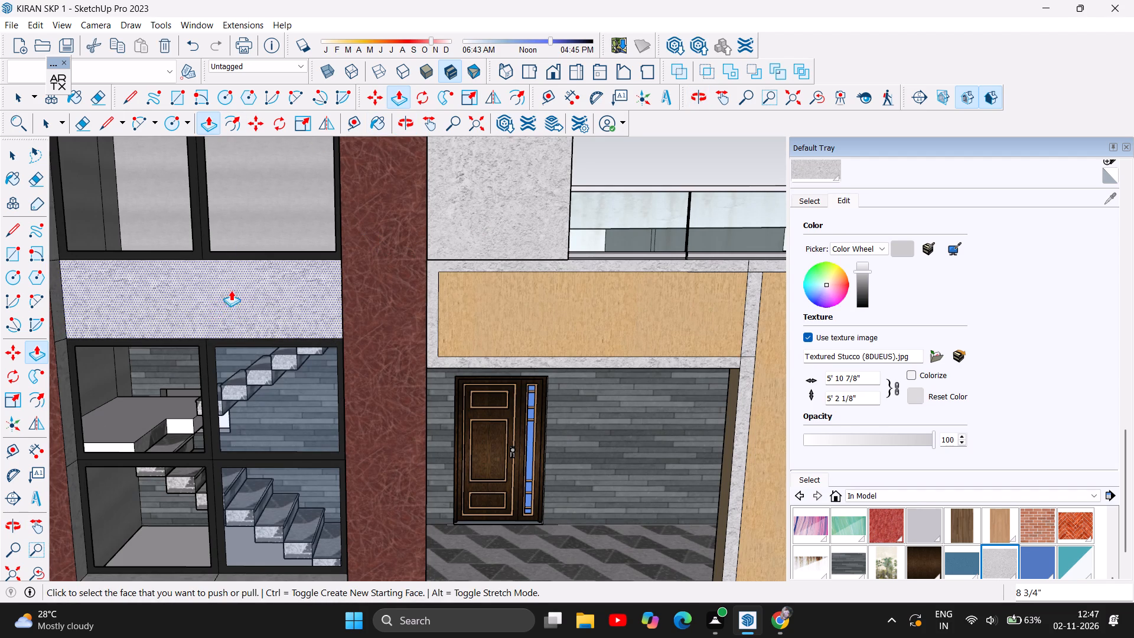
# Examine the recessed stucco panel and the whole house from the front, side and roof terrace.
pyautogui.scroll(-4, 517, 424)
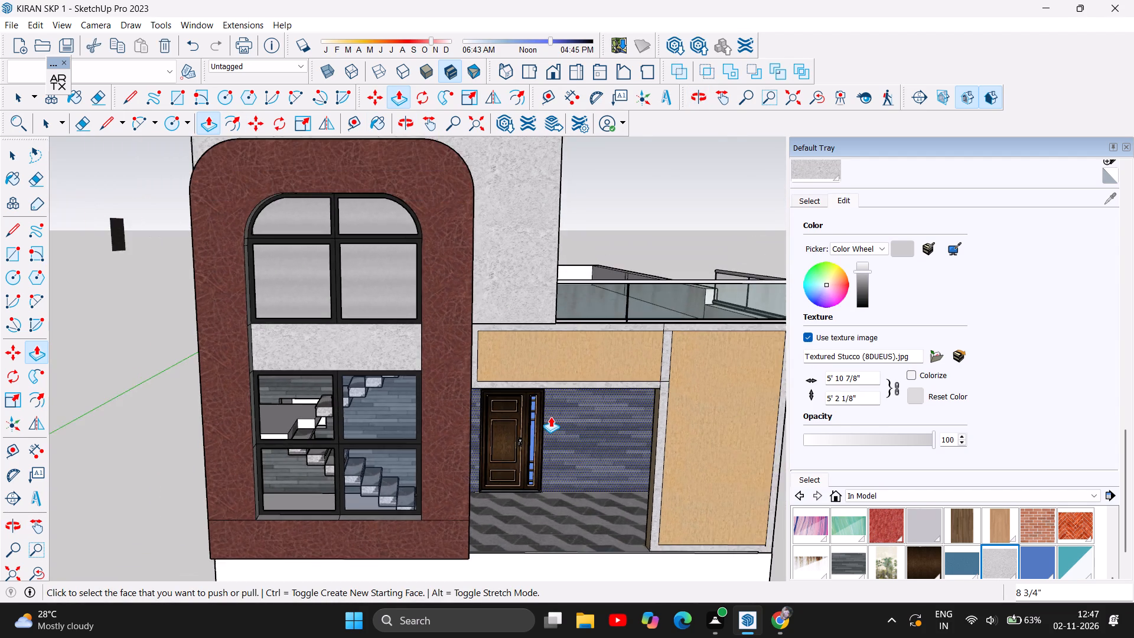
pyautogui.scroll(-2, 550, 416)
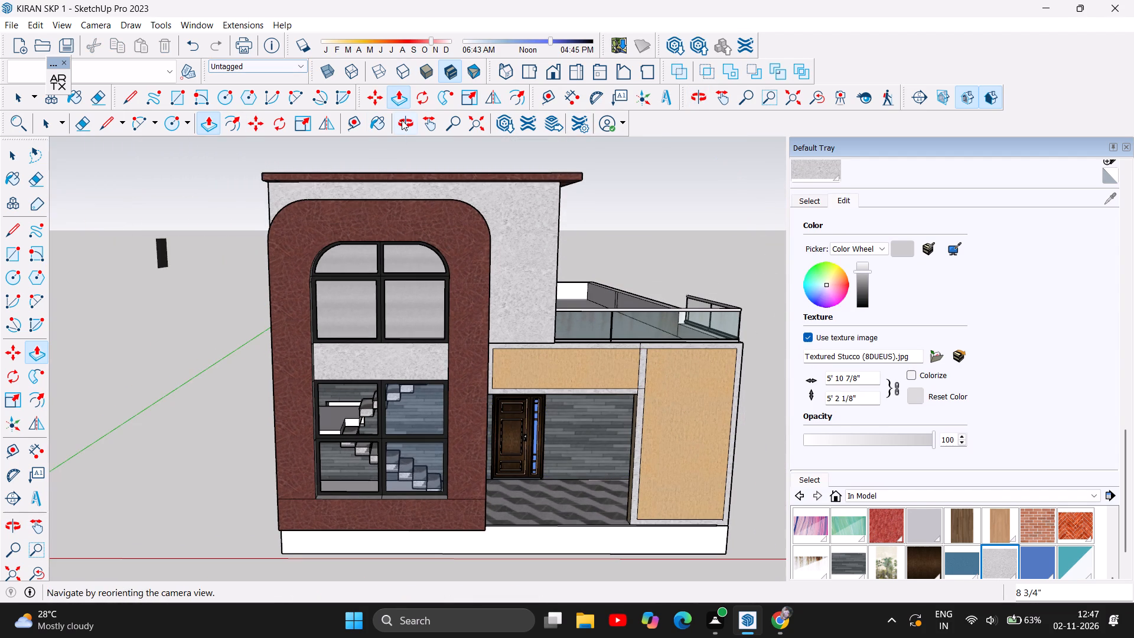
pyautogui.click(402, 120)
pyautogui.moveTo(519, 272); pyautogui.dragTo(230, 349)
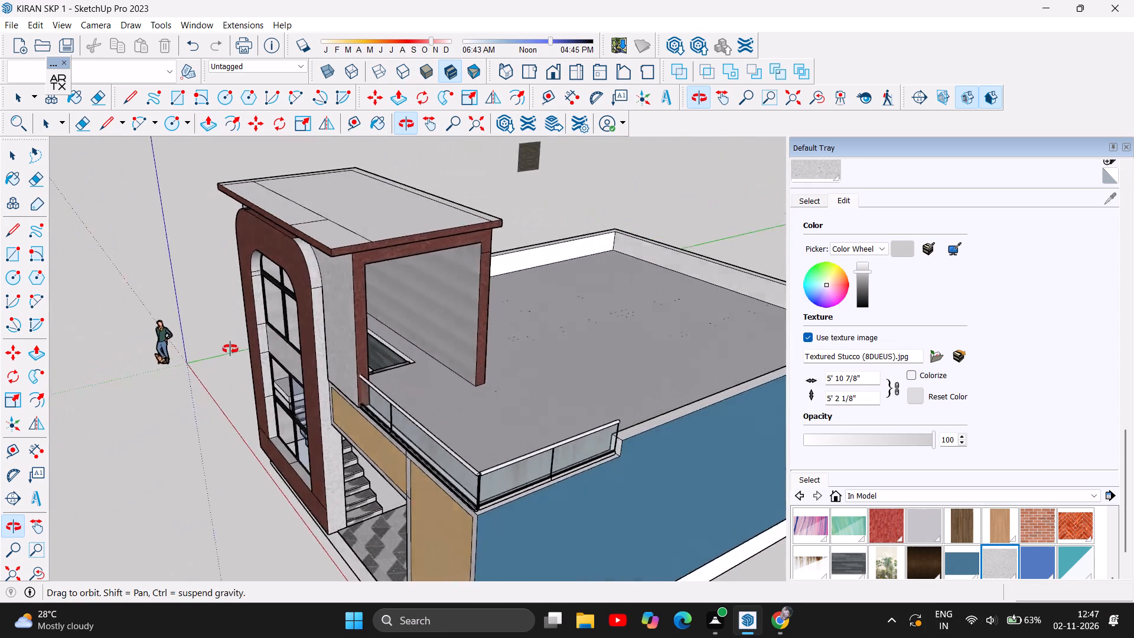
pyautogui.moveTo(230, 349); pyautogui.dragTo(25, 270)
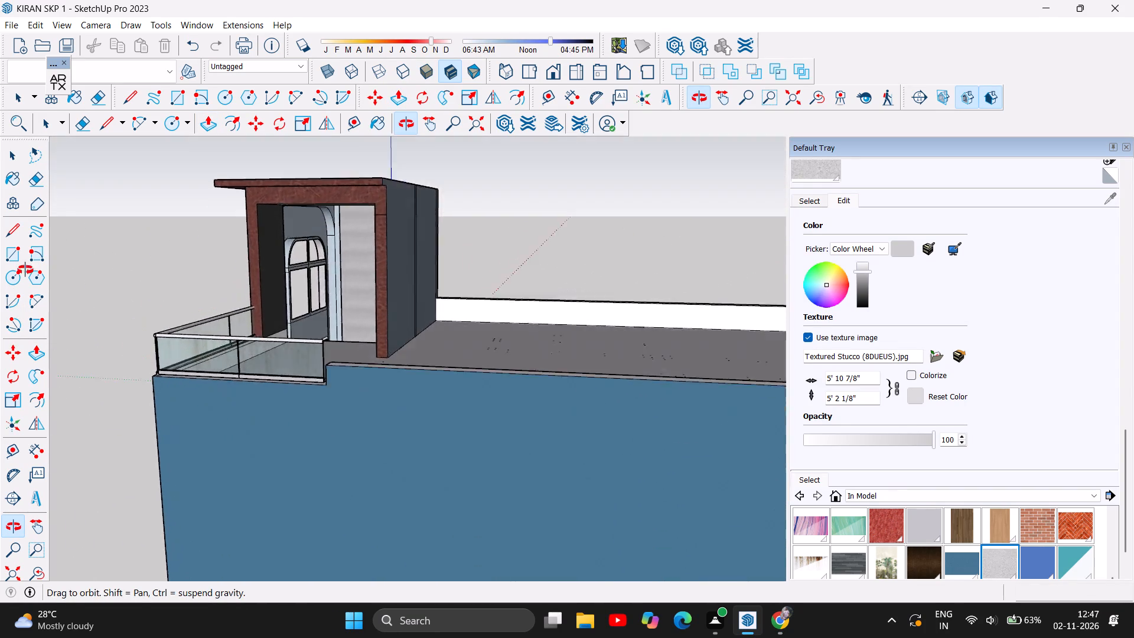
pyautogui.moveTo(25, 270); pyautogui.dragTo(283, 200)
pyautogui.moveTo(330, 201); pyautogui.dragTo(360, 201)
pyautogui.moveTo(380, 202); pyautogui.dragTo(401, 202)
pyautogui.moveTo(428, 197); pyautogui.dragTo(436, 194)
pyautogui.click(524, 199)
pyautogui.moveTo(114, 321); pyautogui.dragTo(282, 304)
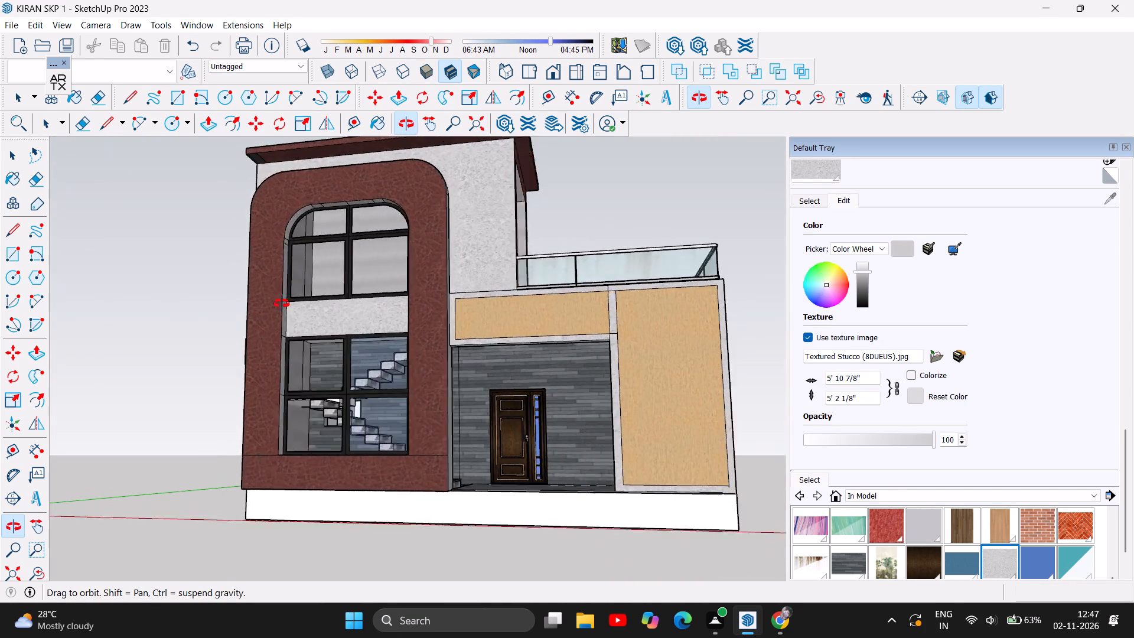
pyautogui.moveTo(282, 304); pyautogui.dragTo(371, 300)
# Draw a rectangle about 8' by 2' 5" on the stucco panel between the windows, leaving narrow side strips.
pyautogui.scroll(6, 421, 298)
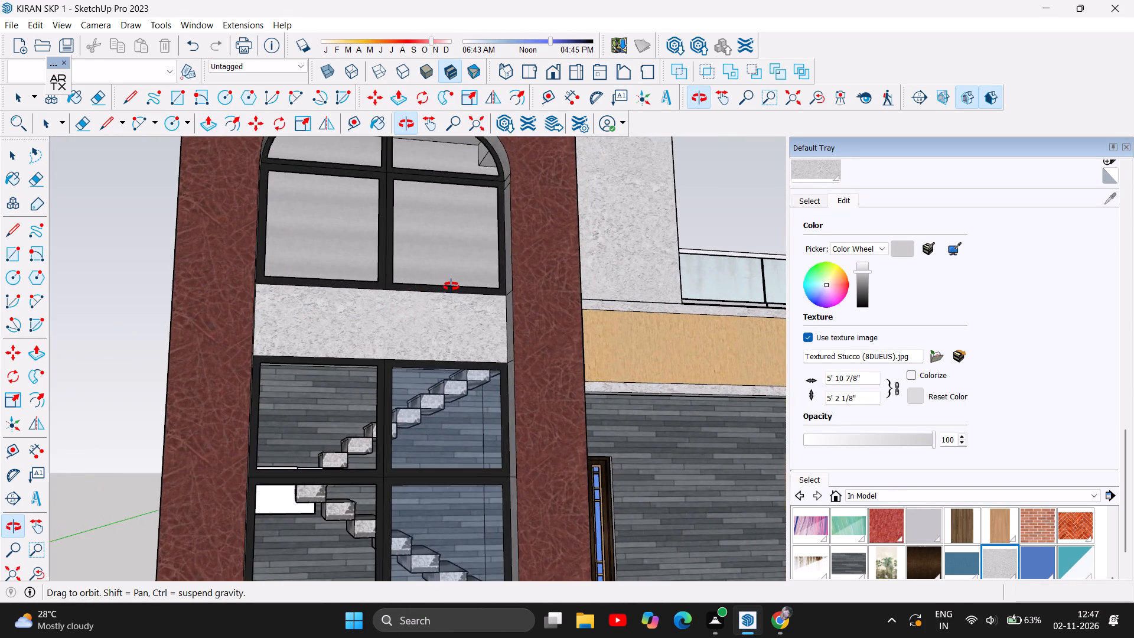
pyautogui.scroll(5, 447, 288)
pyautogui.moveTo(283, 357); pyautogui.dragTo(282, 367)
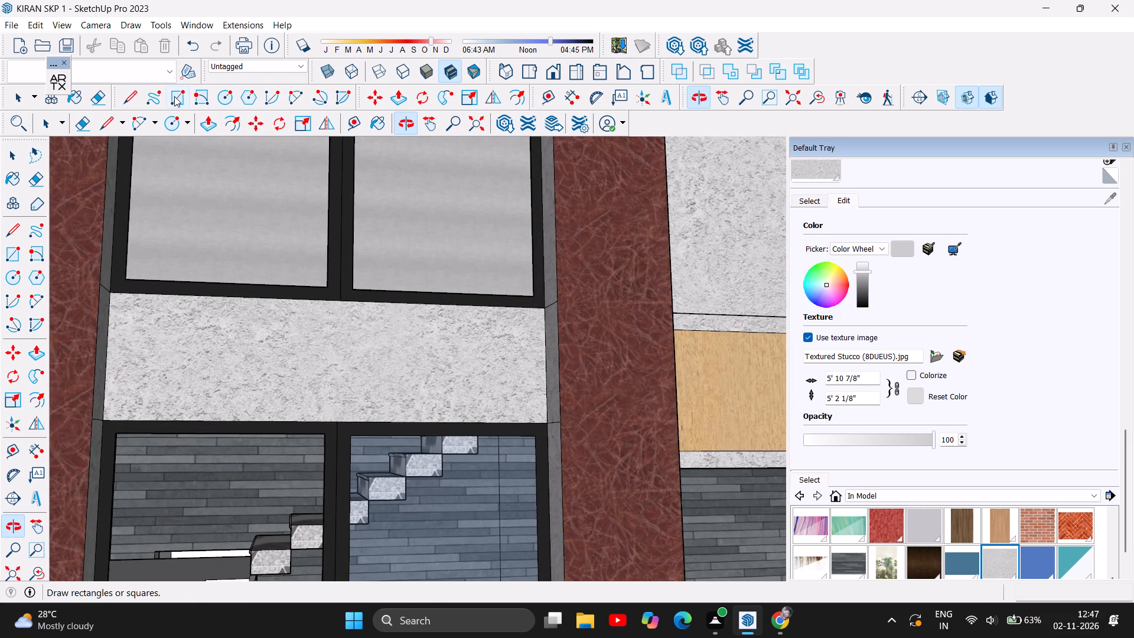
pyautogui.click(174, 96)
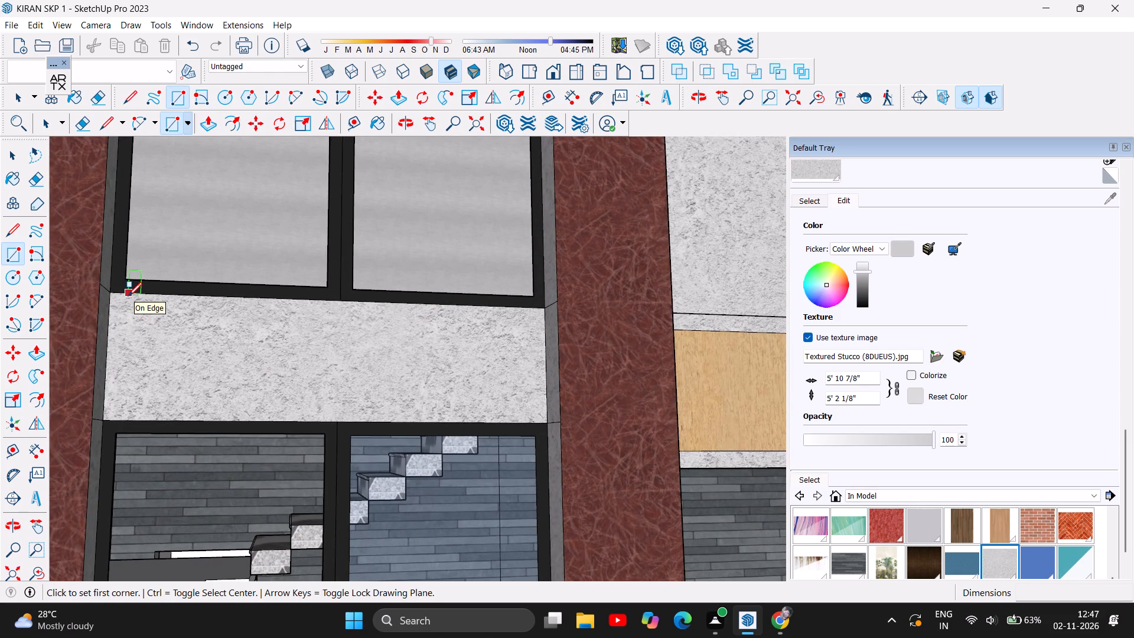
pyautogui.click(128, 296)
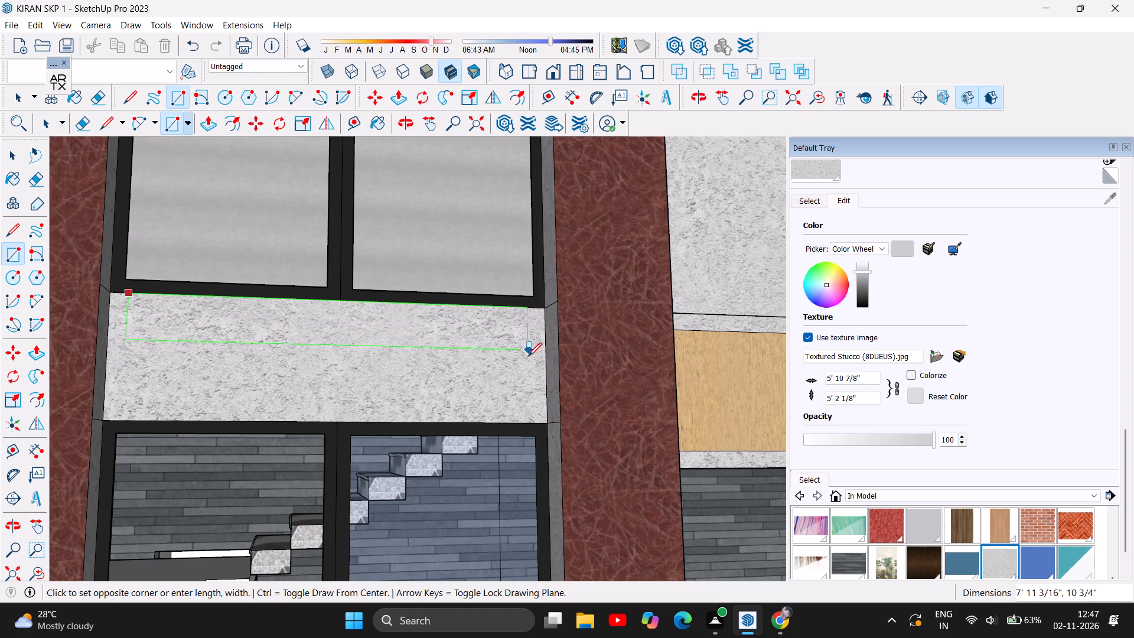
pyautogui.click(534, 421)
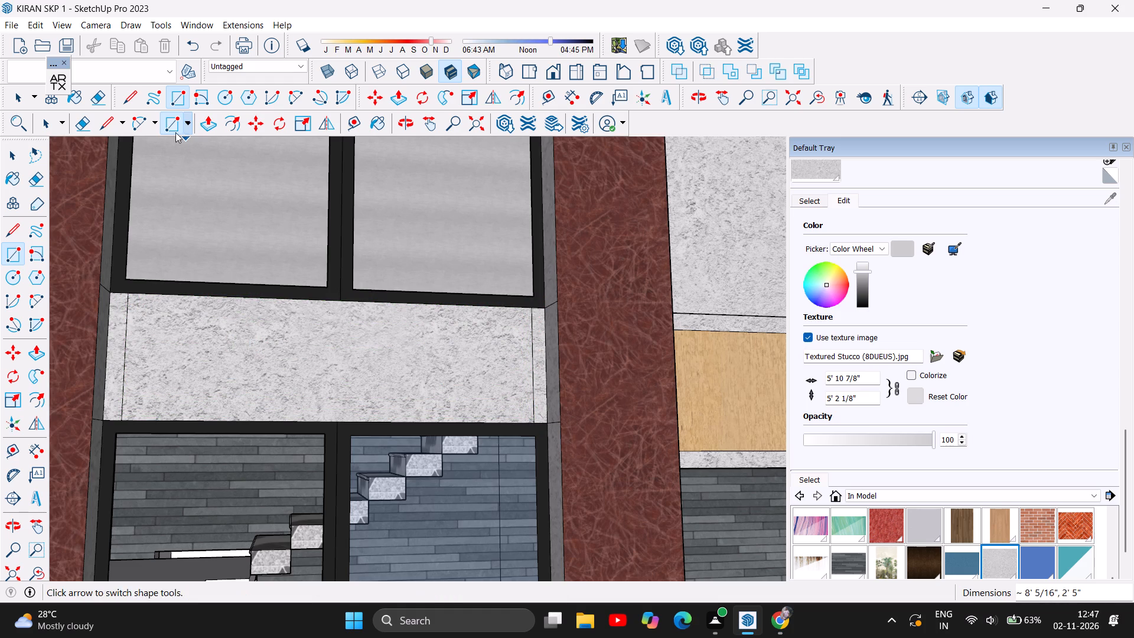
# Offset the rectangle's edges inward by about 4 5/16" on the stucco panel between the windows.
pyautogui.click(35, 399)
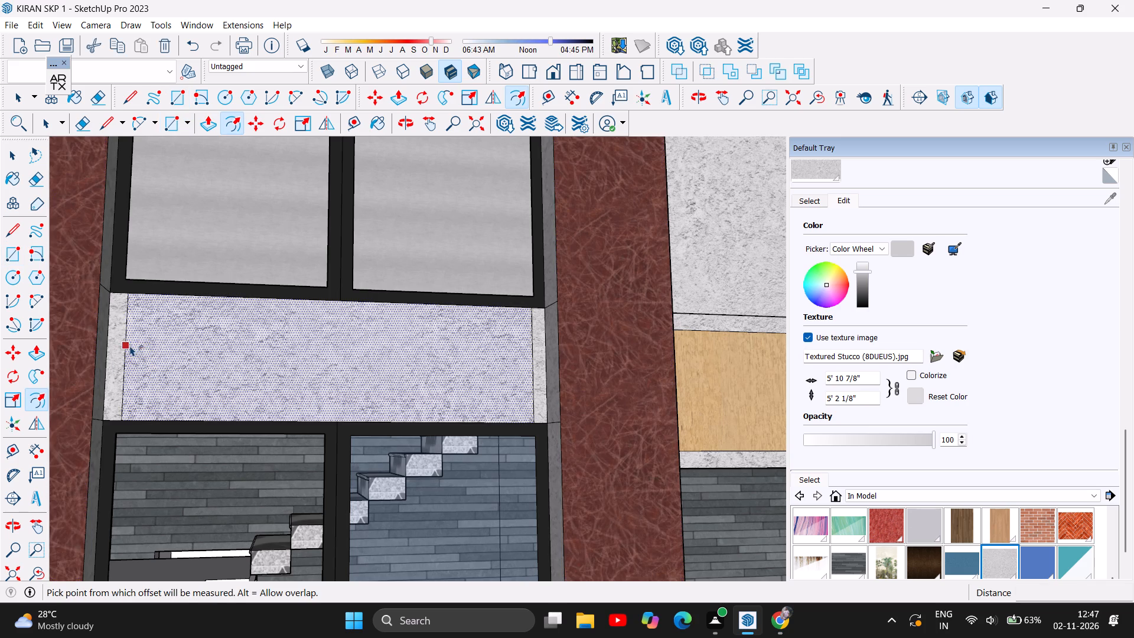
pyautogui.click(129, 345)
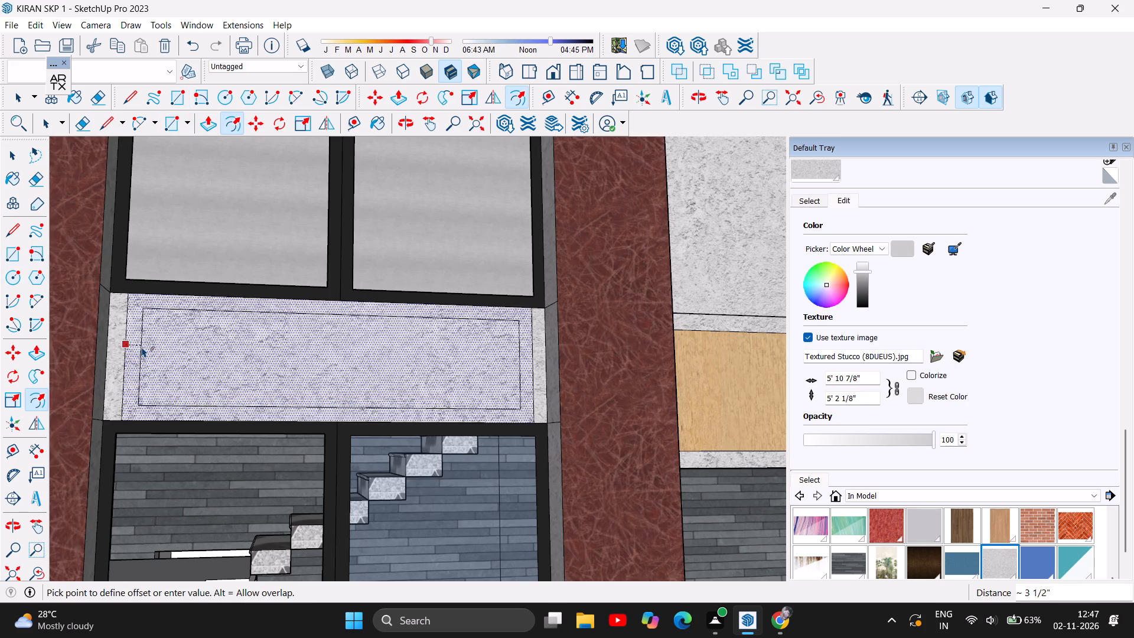
pyautogui.click(145, 347)
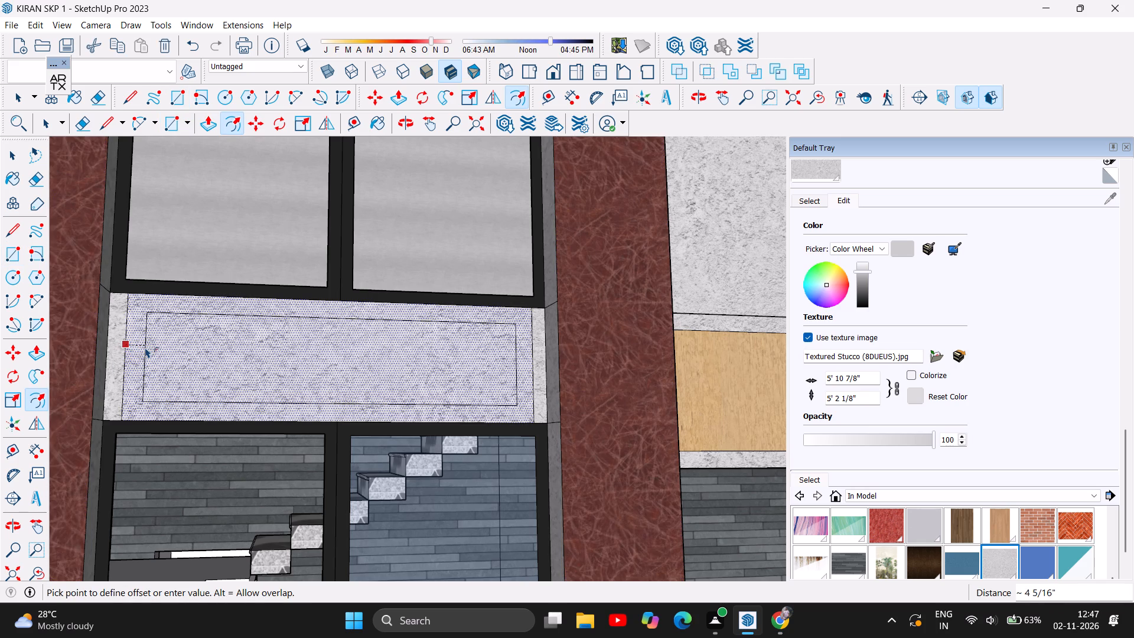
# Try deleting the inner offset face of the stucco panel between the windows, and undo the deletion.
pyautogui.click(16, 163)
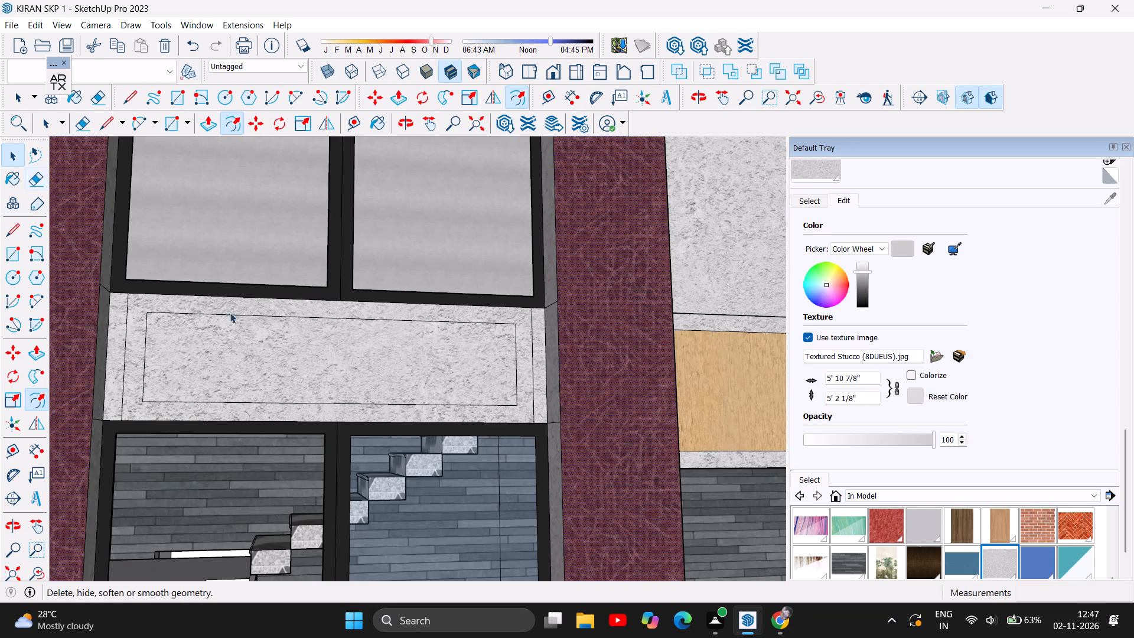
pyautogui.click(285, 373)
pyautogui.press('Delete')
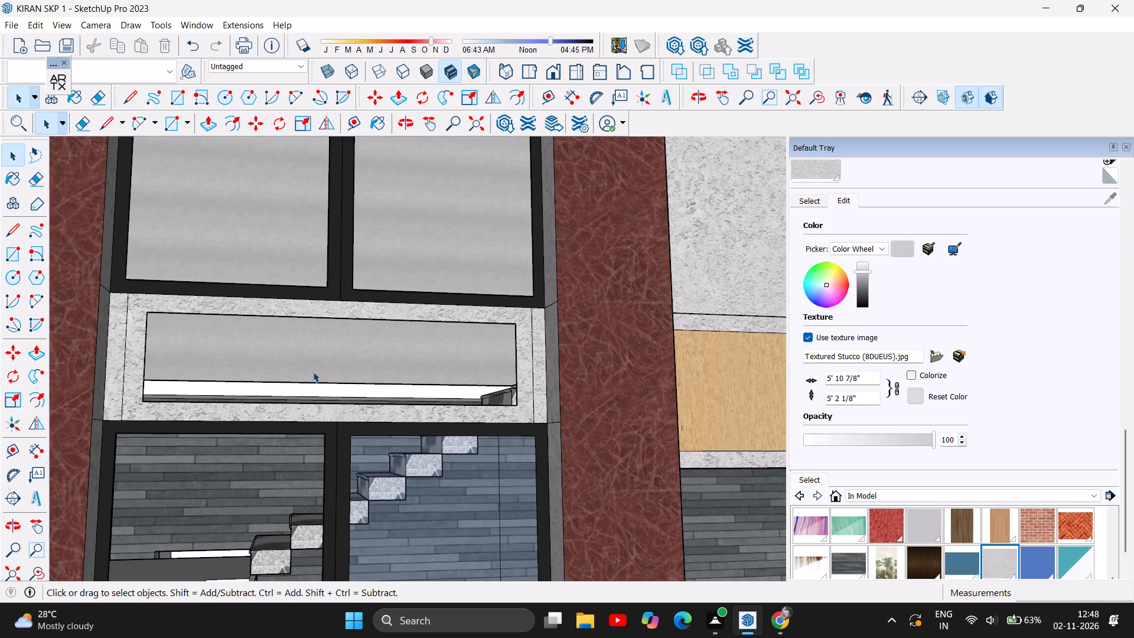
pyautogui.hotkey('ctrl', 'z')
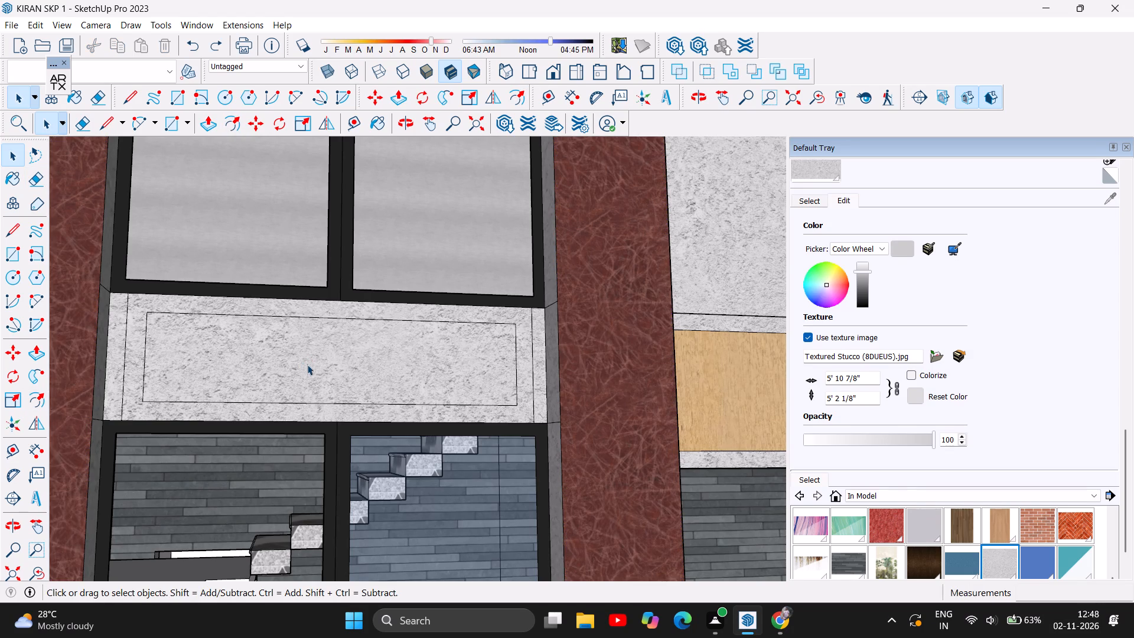
# Paint the inner offset face of the panel between the stair windows with the translucent teal glass material of 6% opacity.
pyautogui.scroll(-3, 1052, 577)
pyautogui.scroll(1, 1083, 554)
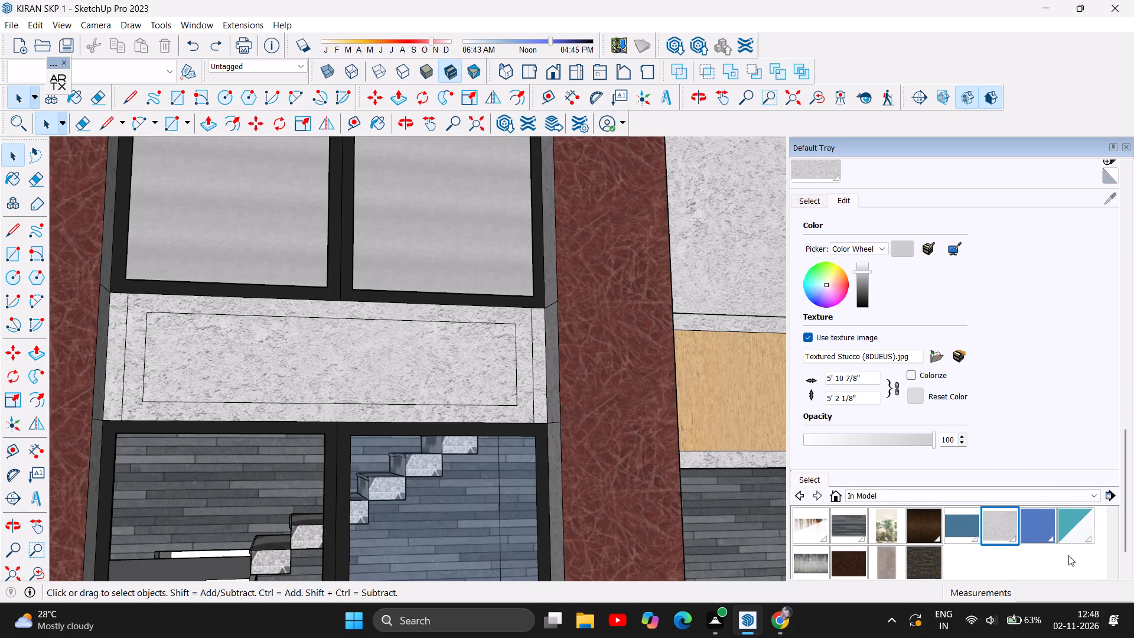
pyautogui.click(1083, 533)
pyautogui.click(340, 379)
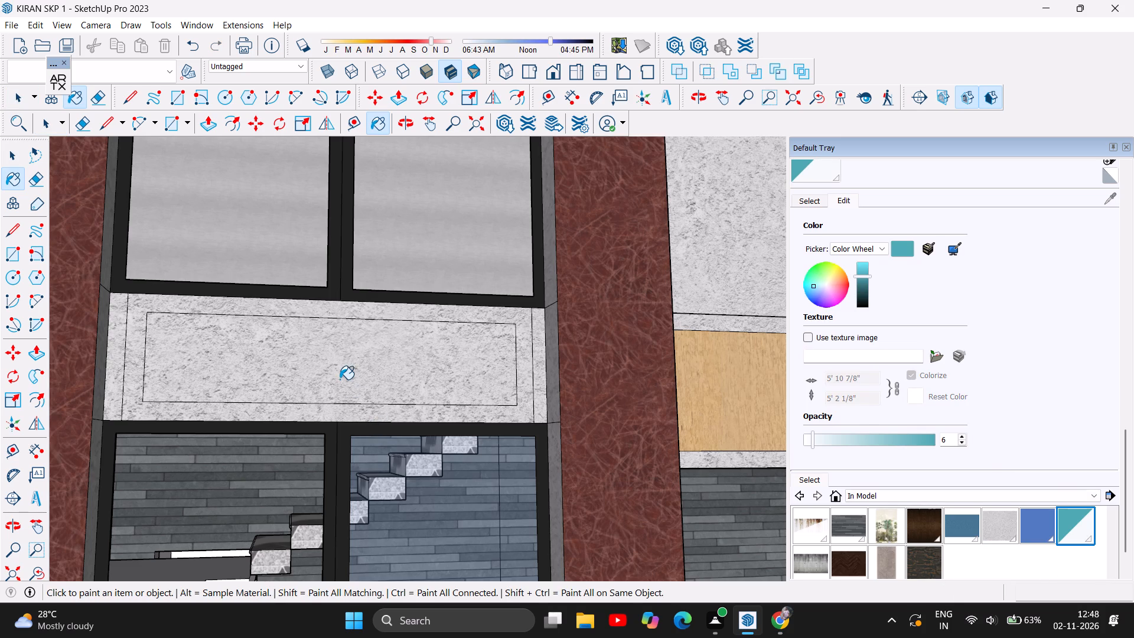
# Paint the border around the new glass pane between the stair windows with the solid black material.
pyautogui.scroll(-2, 183, 512)
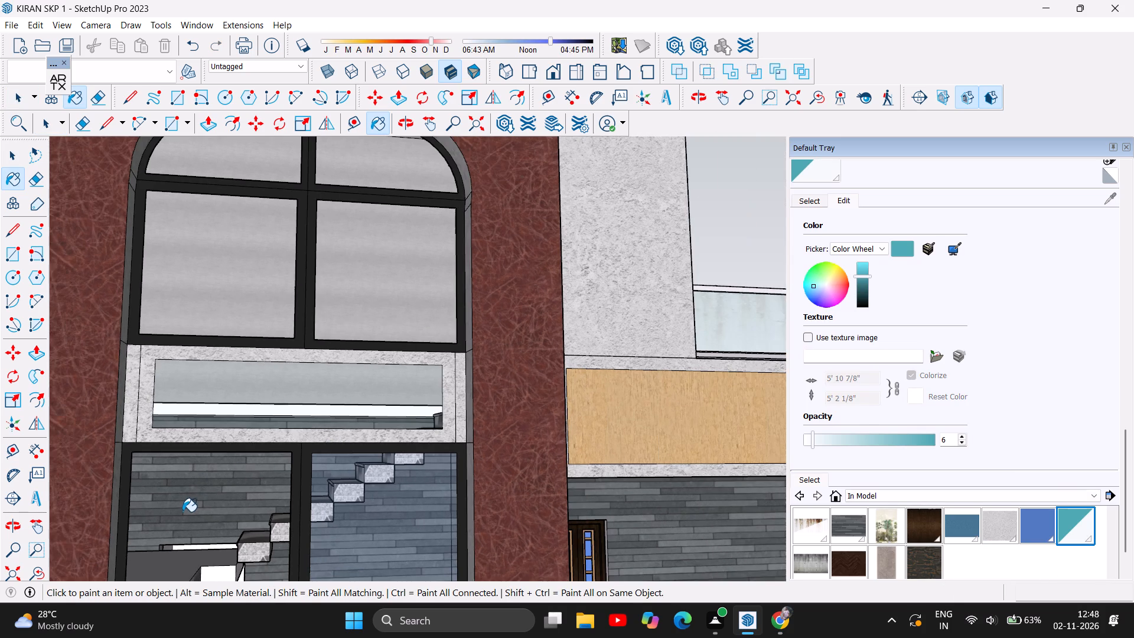
pyautogui.click(853, 567)
pyautogui.scroll(1, 1106, 545)
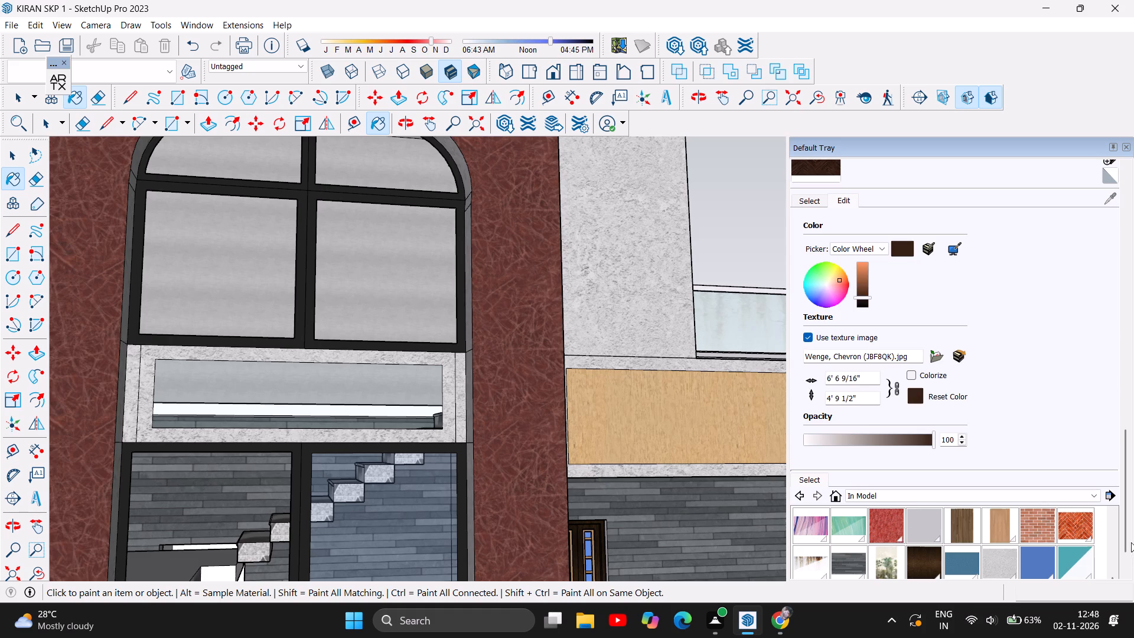
pyautogui.scroll(2, 1020, 543)
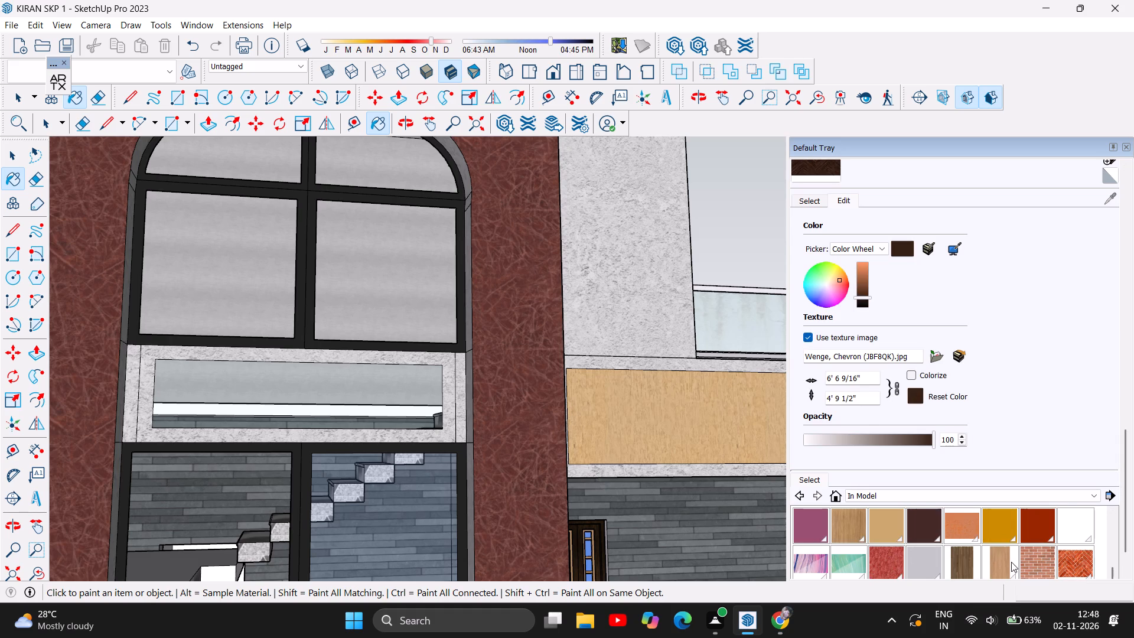
pyautogui.scroll(7, 1011, 562)
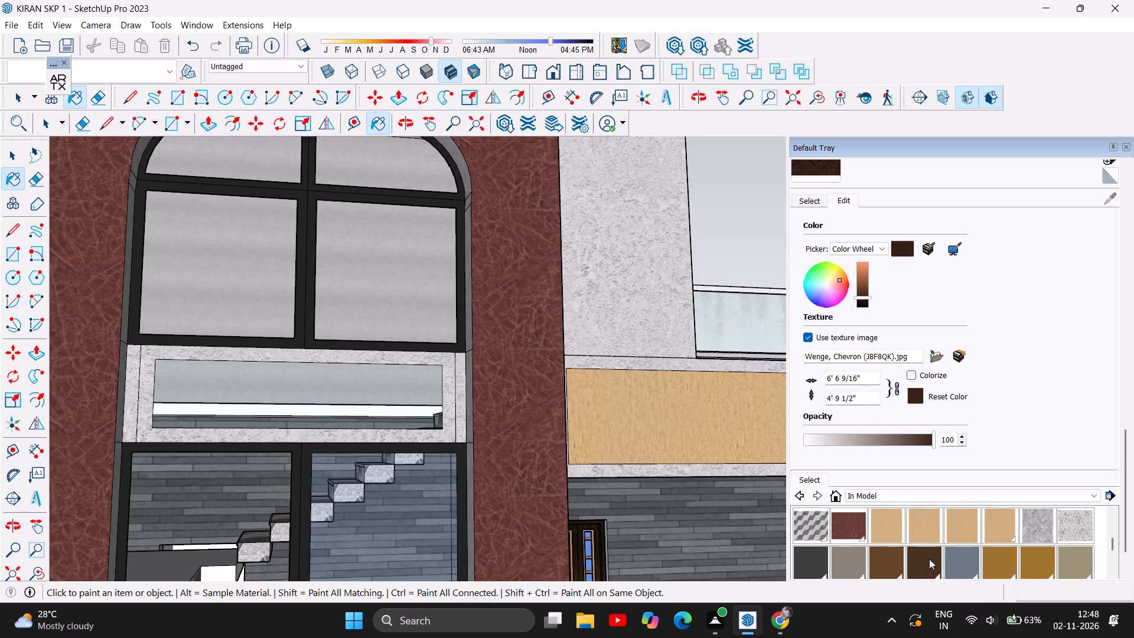
pyautogui.scroll(4, 928, 559)
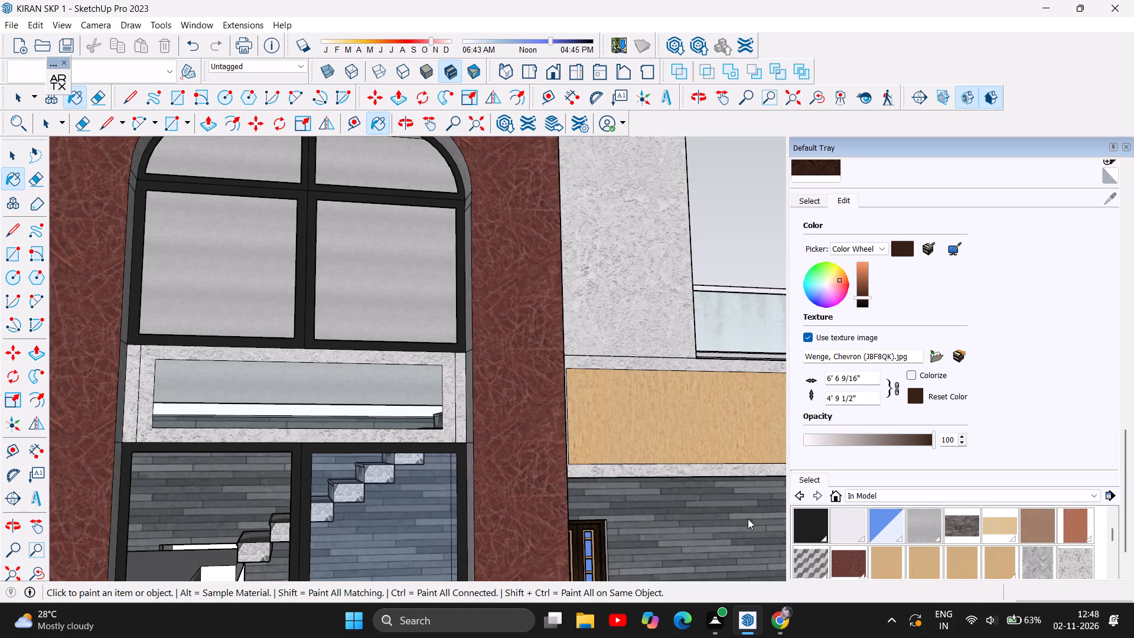
pyautogui.click(801, 527)
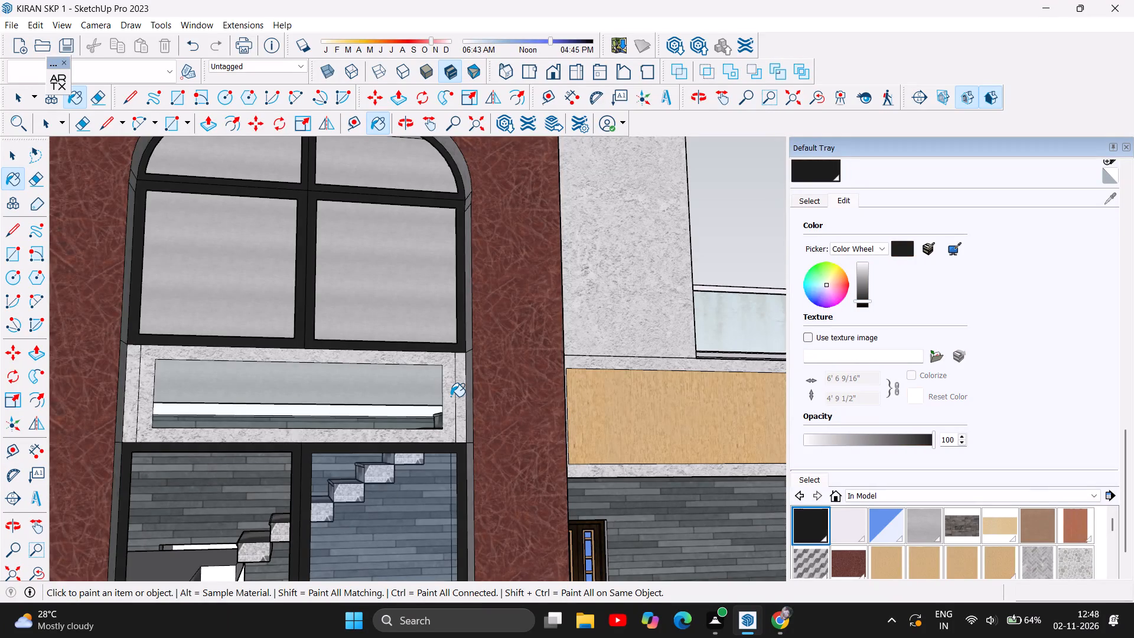
pyautogui.click(451, 396)
# Examine the black-framed glass pane between the stair windows up close and within the whole house front.
pyautogui.scroll(-2, 366, 458)
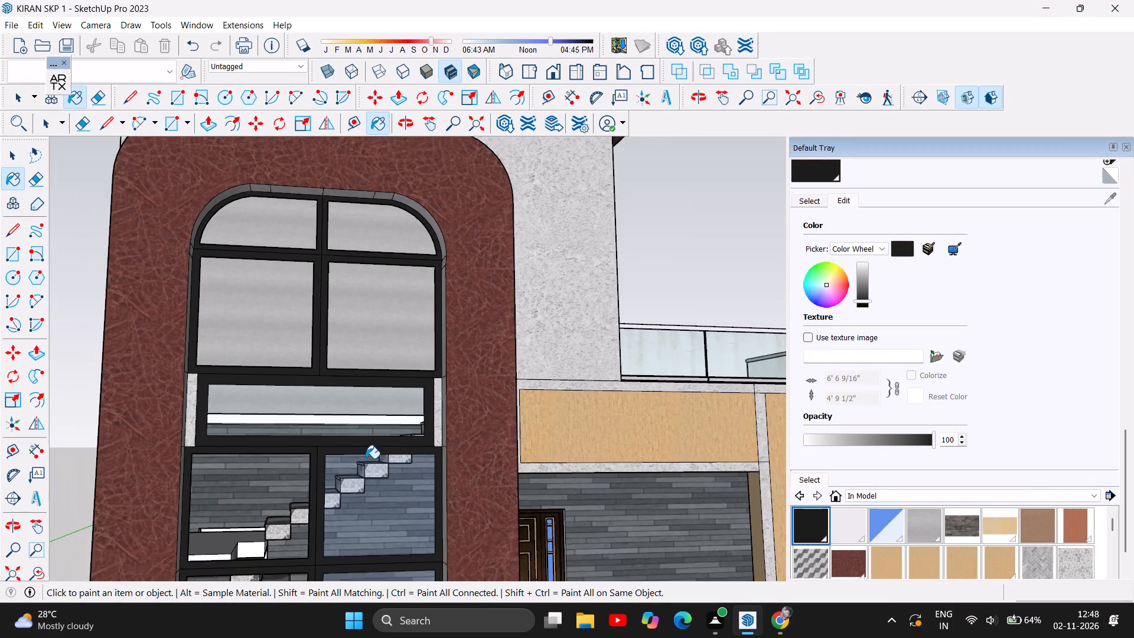
pyautogui.scroll(-8, 366, 458)
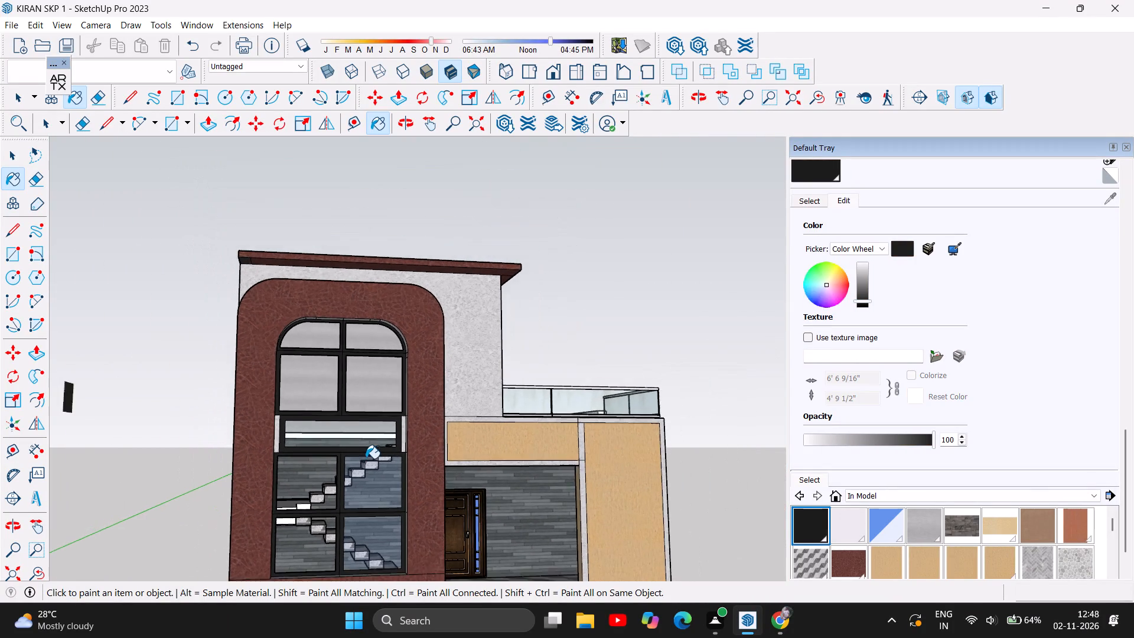
pyautogui.scroll(-4, 366, 458)
pyautogui.scroll(7, 366, 458)
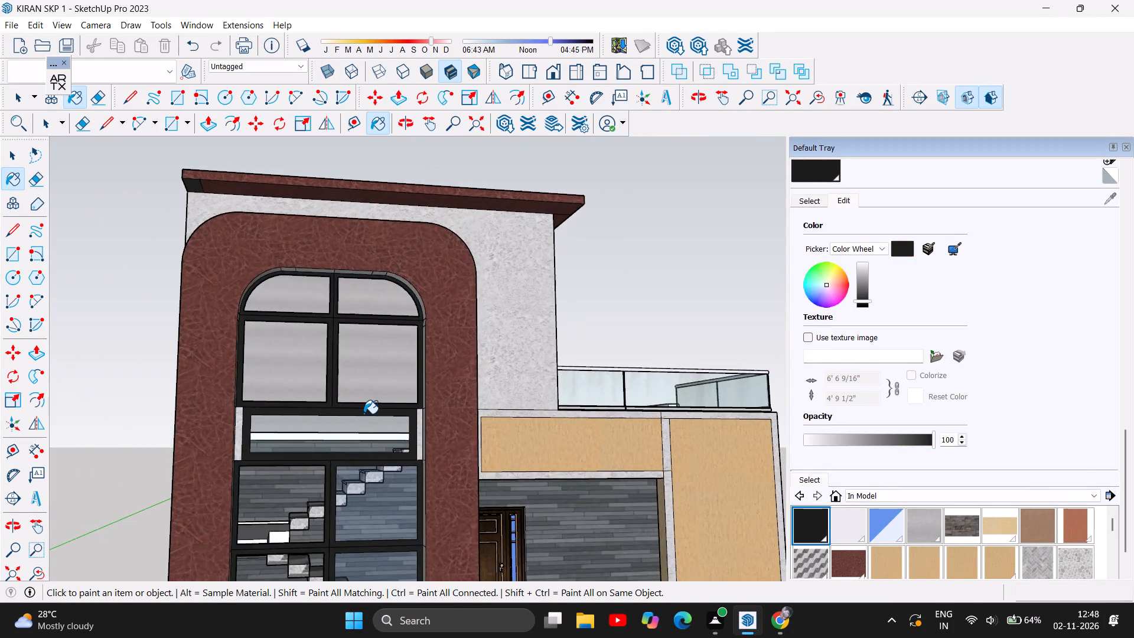
pyautogui.scroll(9, 364, 414)
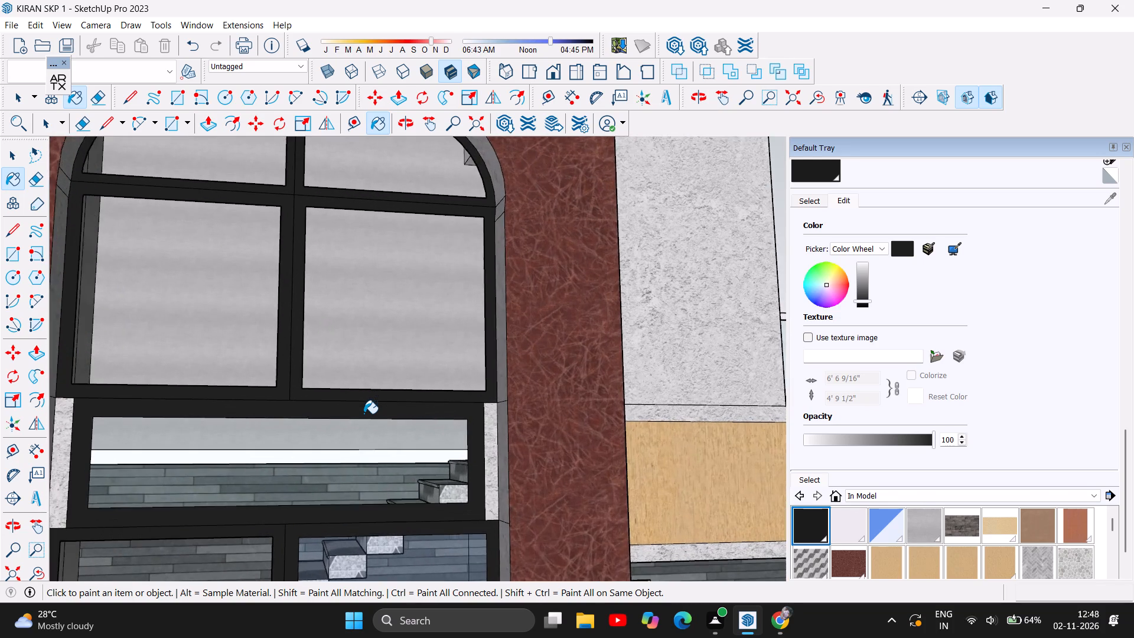
pyautogui.scroll(5, 364, 414)
pyautogui.scroll(-3, 364, 414)
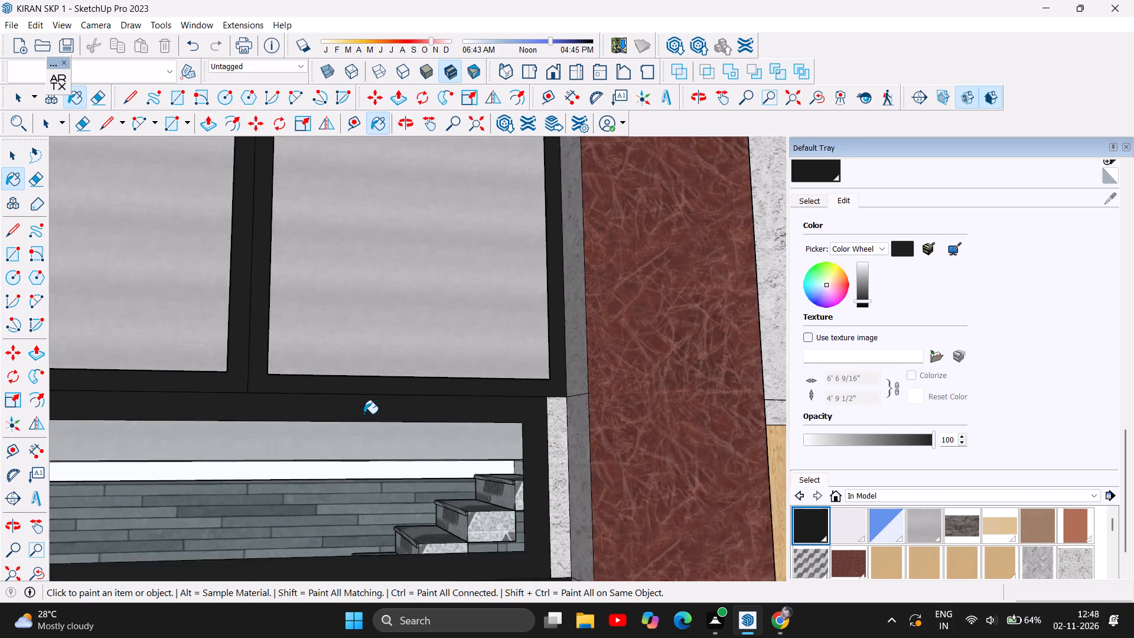
pyautogui.scroll(-13, 364, 414)
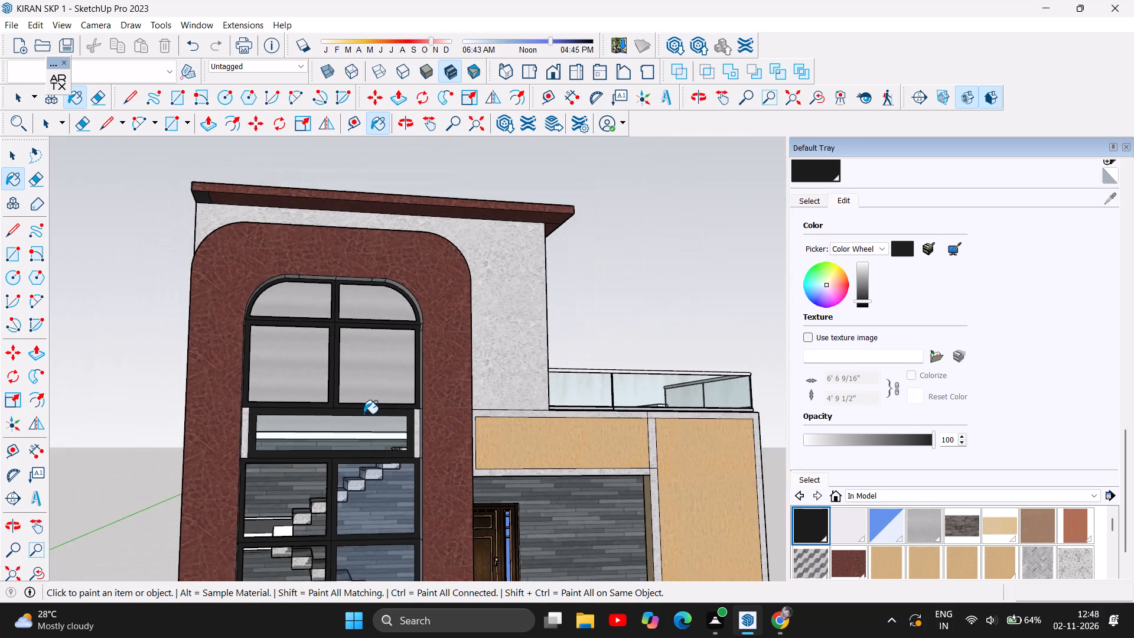
pyautogui.scroll(-7, 364, 414)
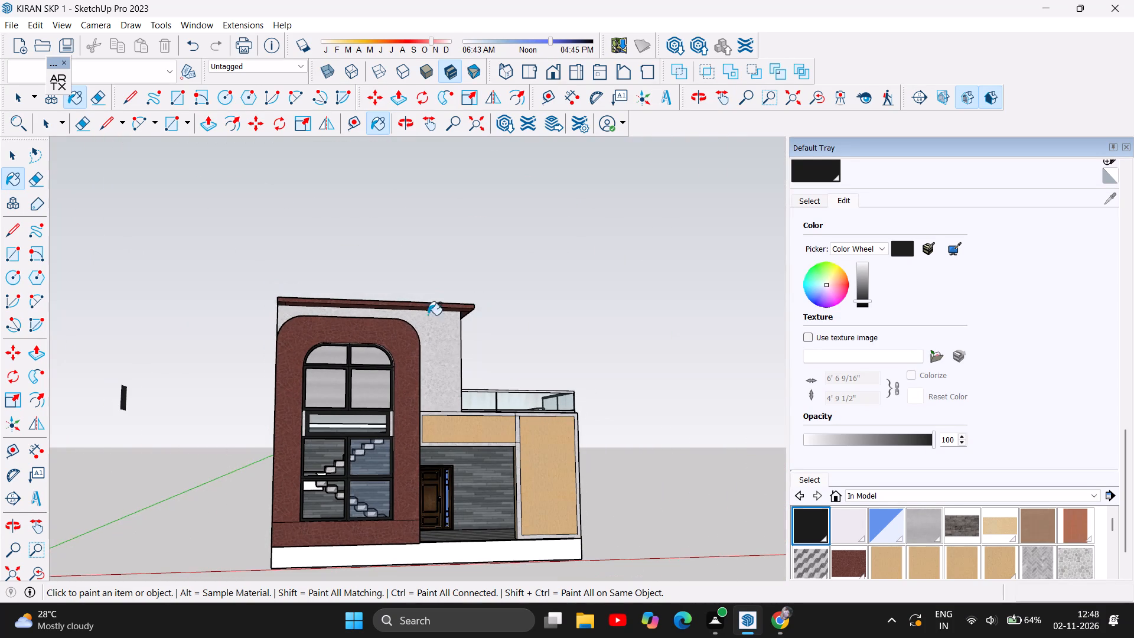
pyautogui.click(407, 124)
pyautogui.moveTo(405, 248); pyautogui.dragTo(314, 336)
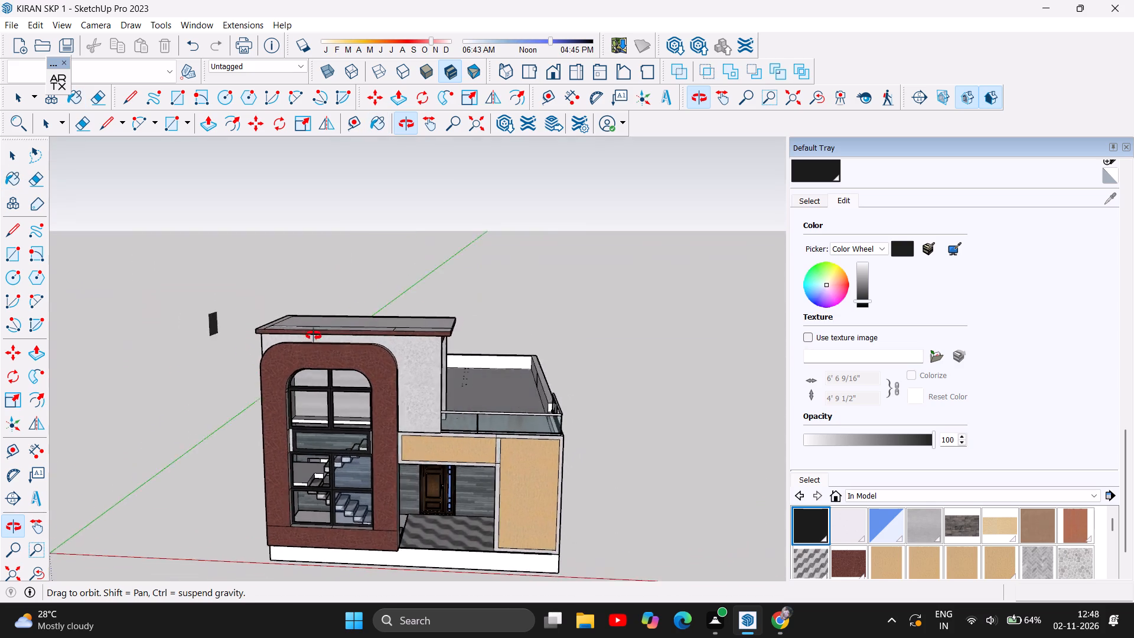
pyautogui.moveTo(314, 336); pyautogui.dragTo(498, 304)
# Paint the two narrow stucco strips on either side of the middle pane's frame with the same solid black material.
pyautogui.scroll(3, 419, 459)
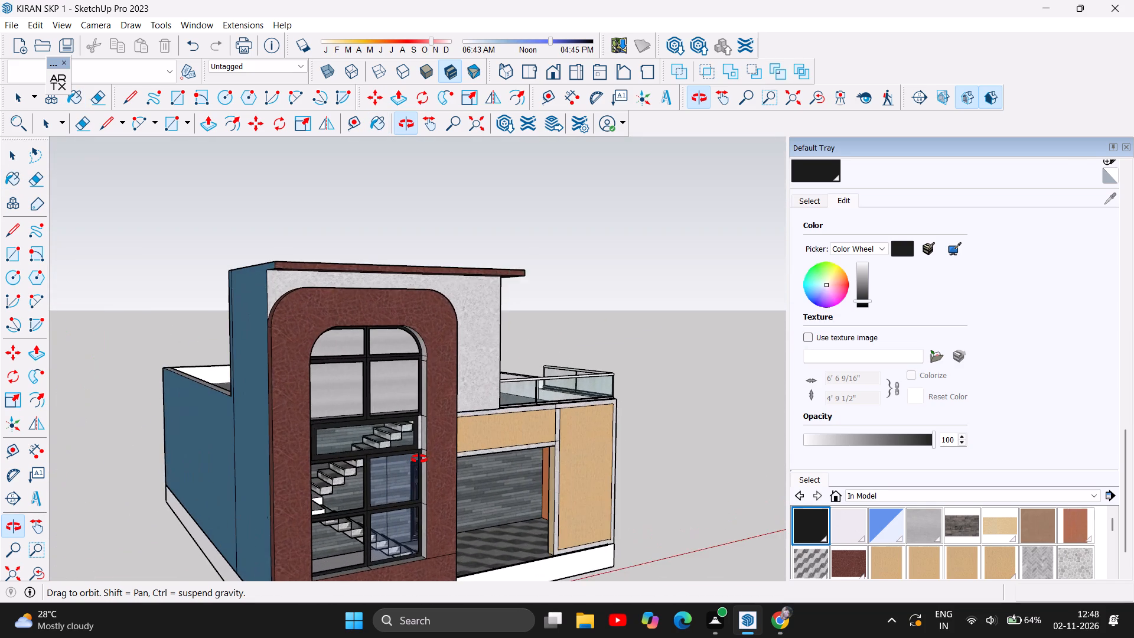
pyautogui.scroll(8, 419, 459)
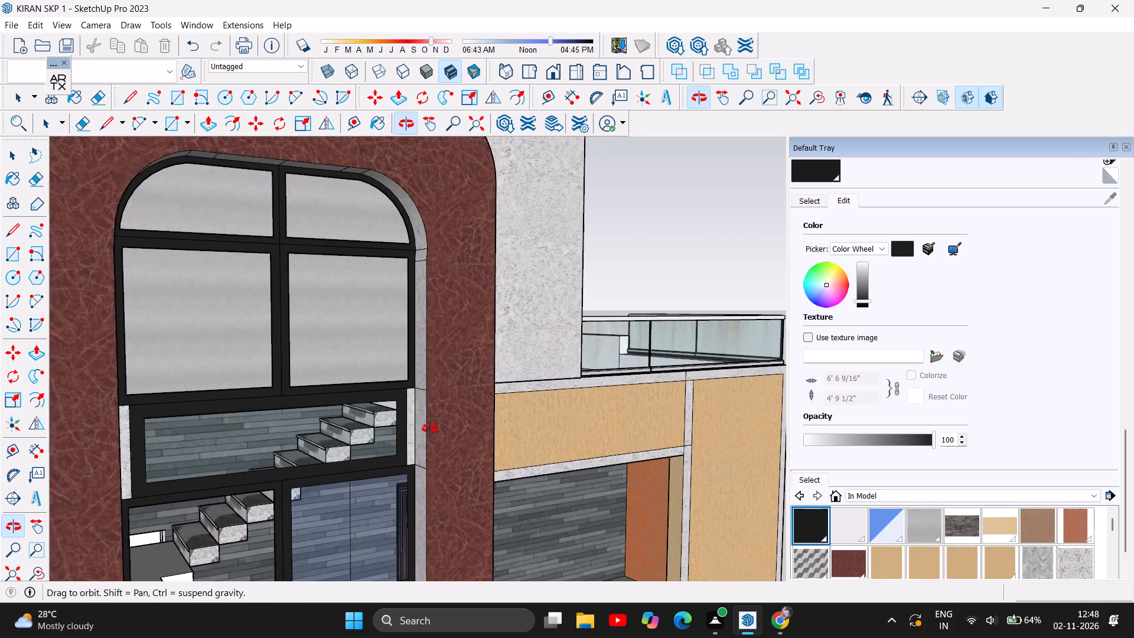
pyautogui.scroll(8, 430, 429)
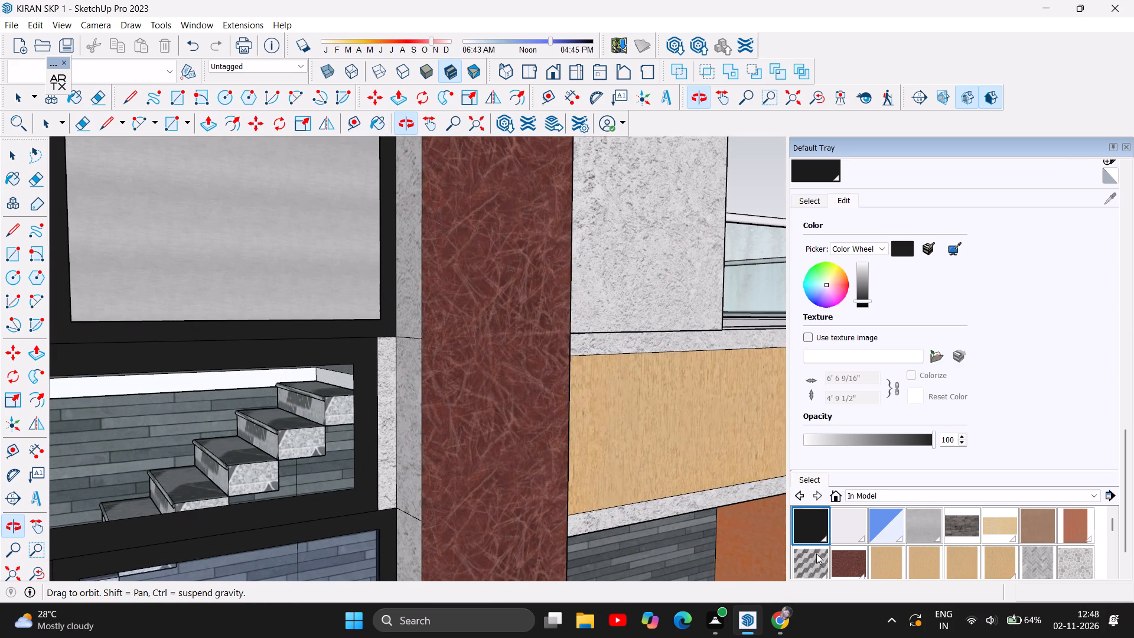
pyautogui.click(809, 536)
pyautogui.click(385, 411)
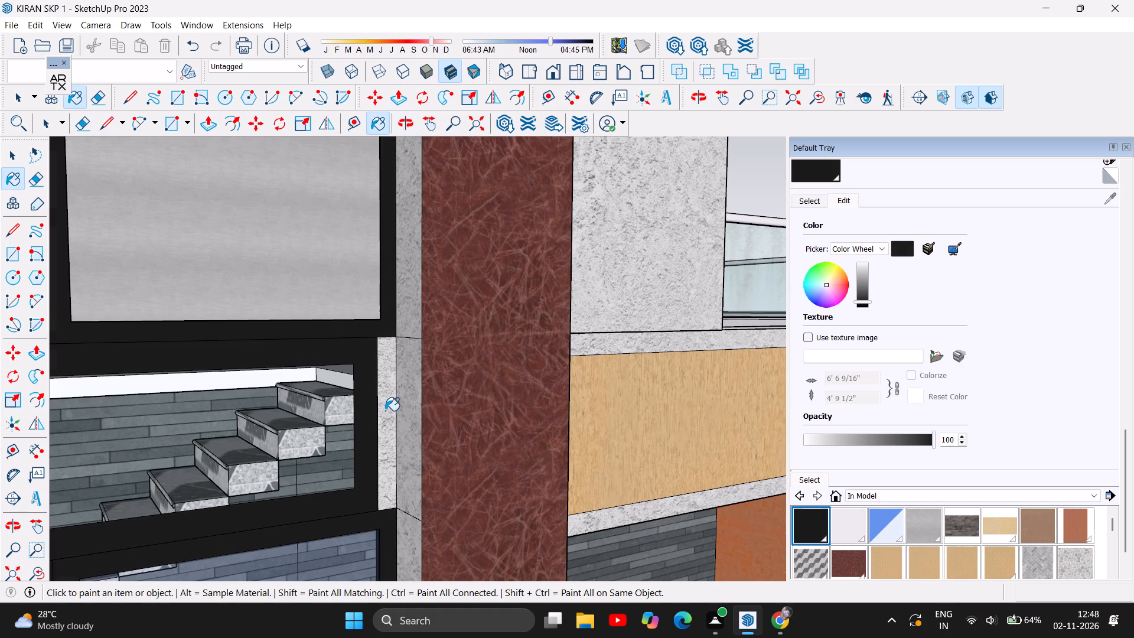
pyautogui.scroll(-7, 552, 293)
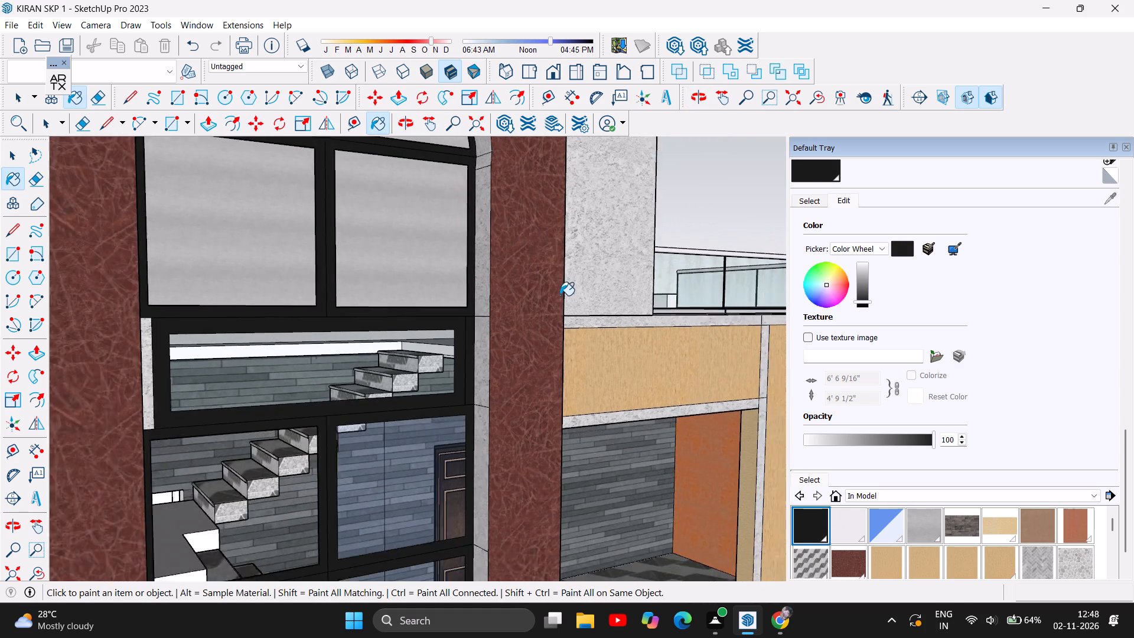
pyautogui.scroll(-1, 560, 295)
pyautogui.scroll(5, 274, 354)
pyautogui.click(133, 358)
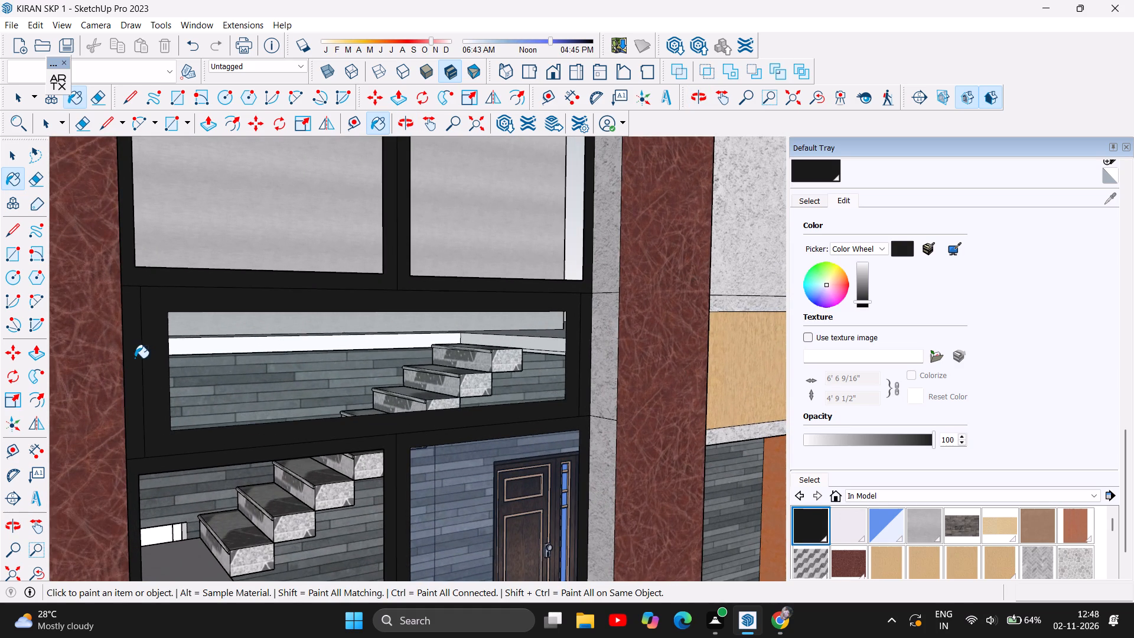
# Examine the finished stair window and the house exterior from the front, both sides, below and close up.
pyautogui.scroll(-9, 339, 337)
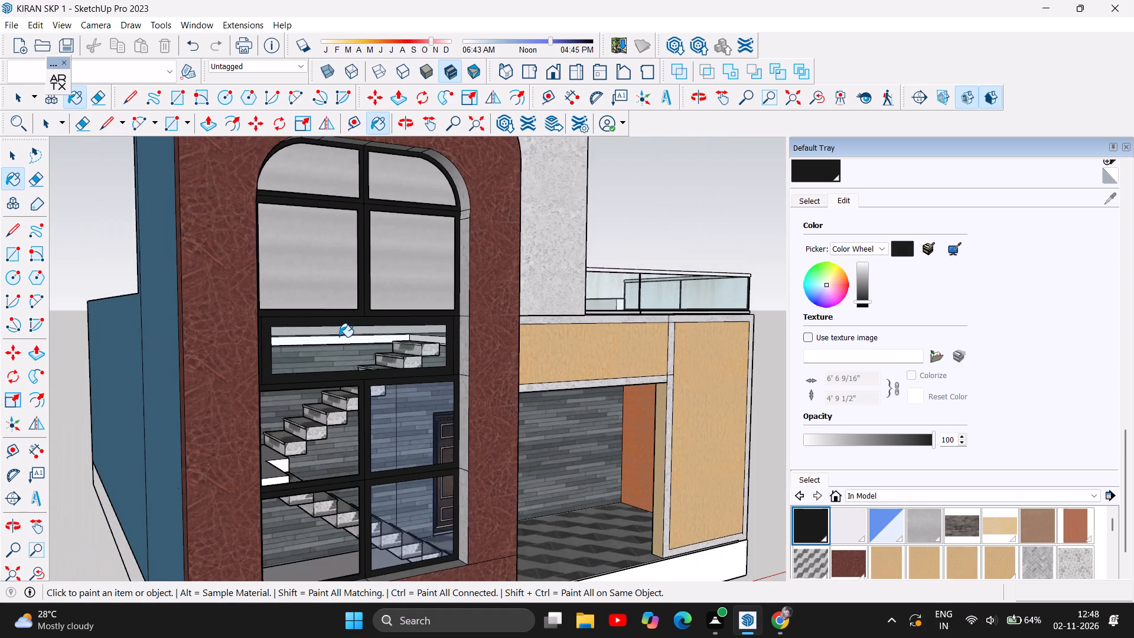
pyautogui.scroll(-3, 339, 337)
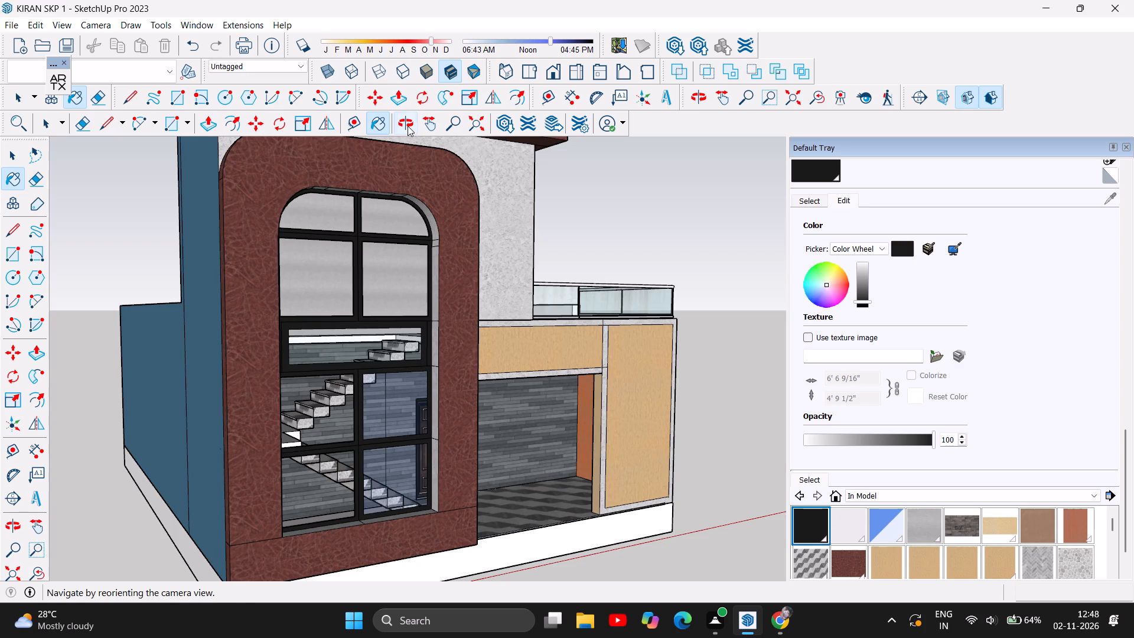
pyautogui.click(408, 126)
pyautogui.moveTo(613, 290); pyautogui.dragTo(443, 294)
pyautogui.scroll(-5, 548, 305)
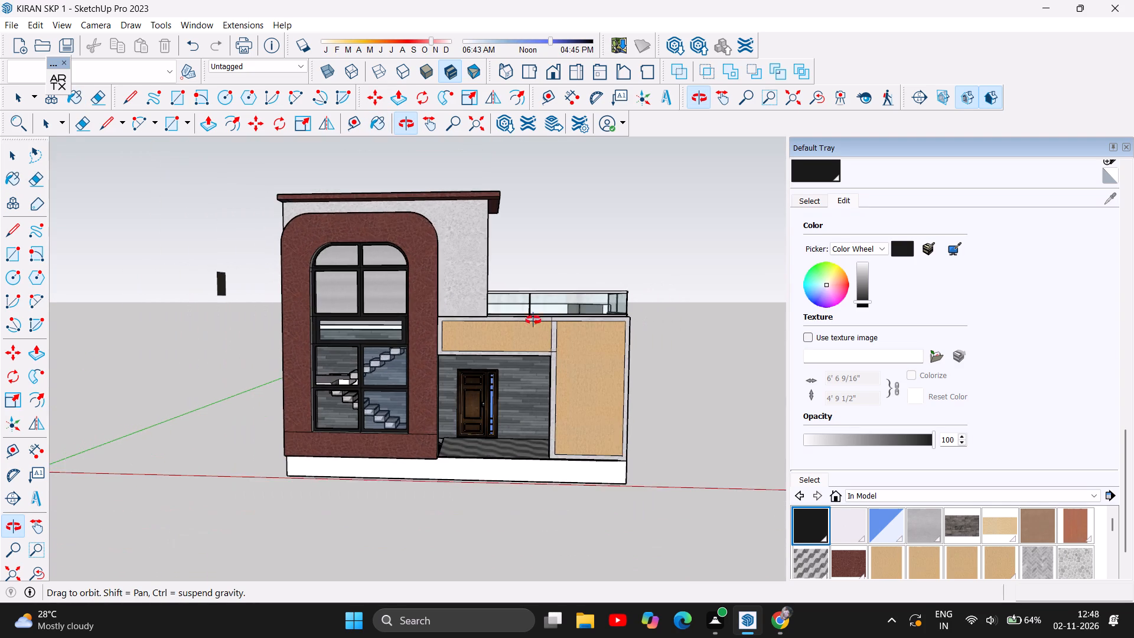
pyautogui.moveTo(350, 373); pyautogui.dragTo(378, 357)
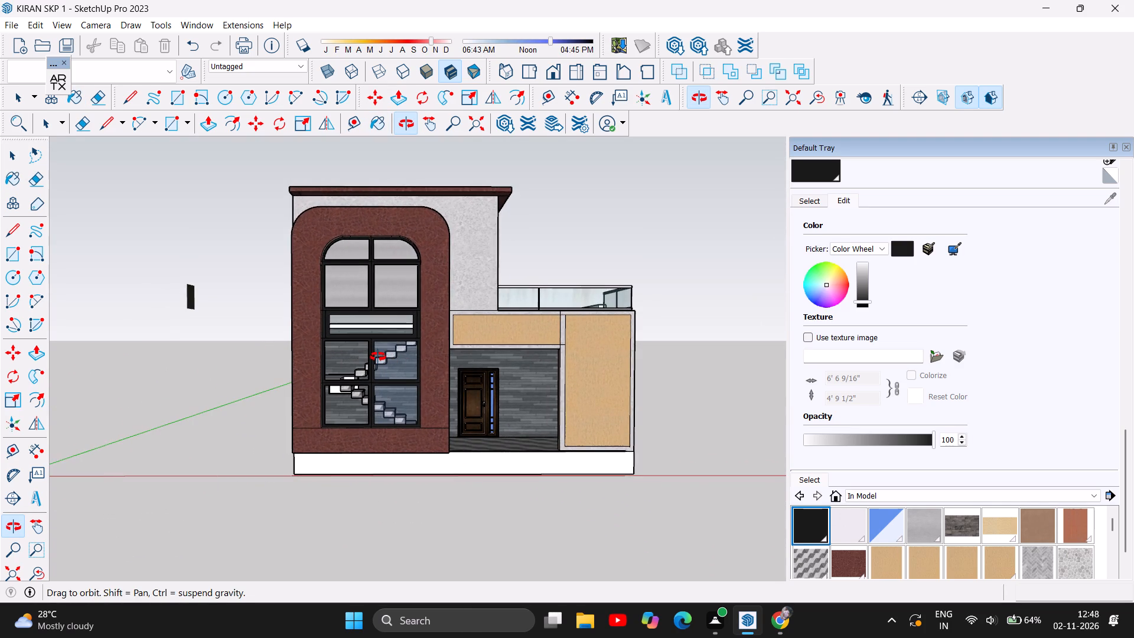
pyautogui.scroll(-4, 378, 357)
pyautogui.moveTo(474, 383); pyautogui.dragTo(373, 419)
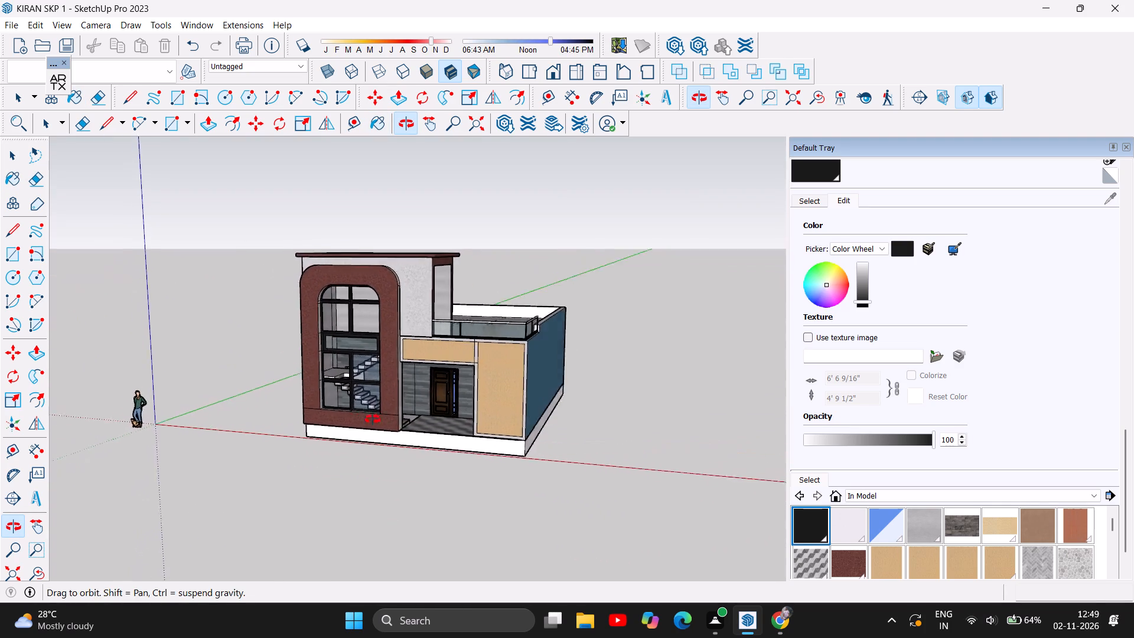
pyautogui.moveTo(373, 419); pyautogui.dragTo(503, 389)
pyautogui.scroll(-5, 506, 389)
pyautogui.scroll(3, 469, 327)
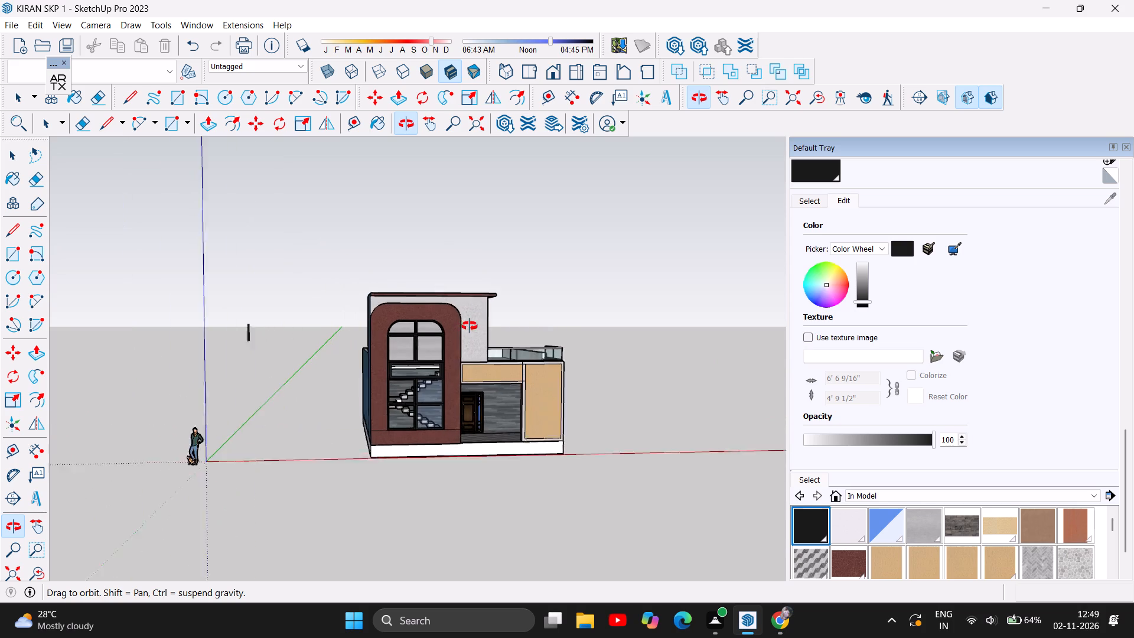
pyautogui.scroll(6, 470, 326)
pyautogui.click(426, 419)
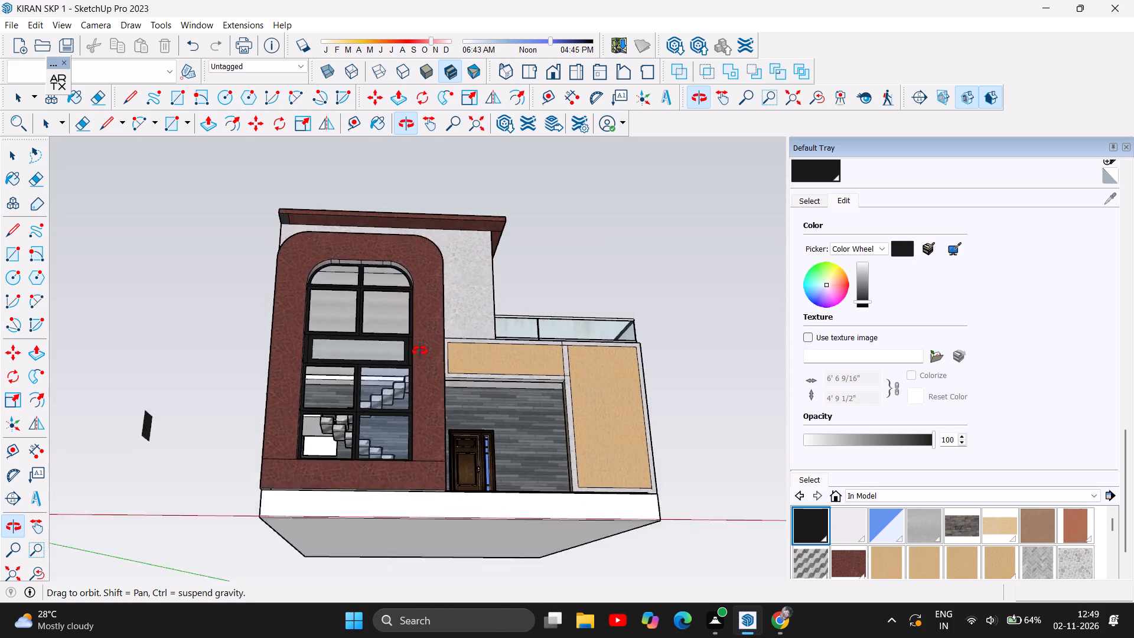
pyautogui.scroll(3, 365, 438)
pyautogui.scroll(-1, 346, 402)
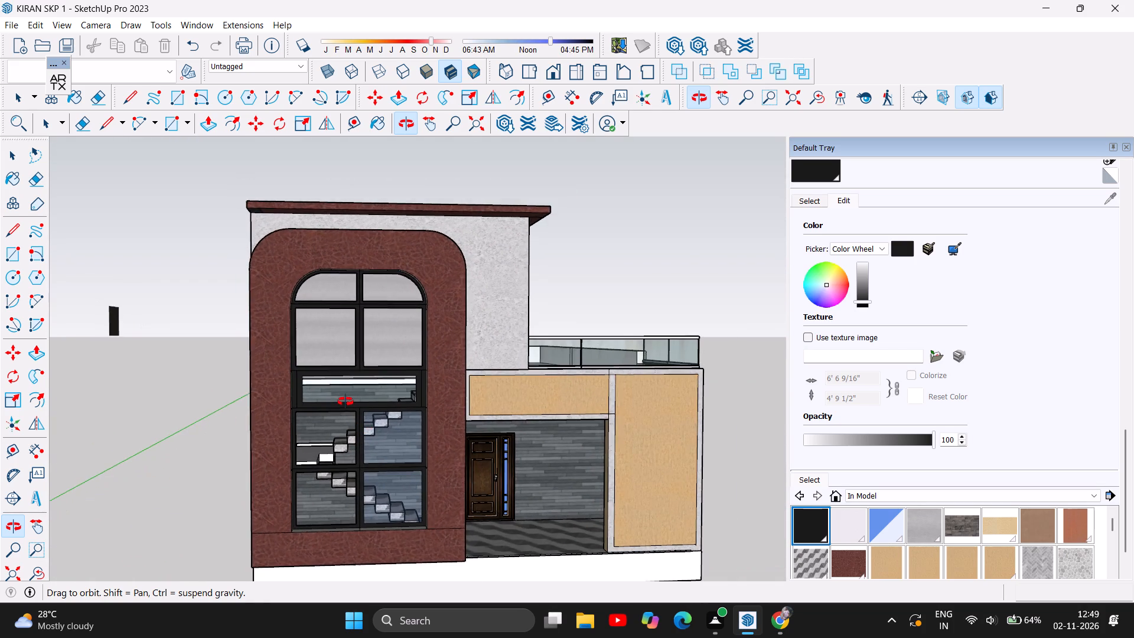
pyautogui.scroll(2, 346, 402)
pyautogui.scroll(4, 406, 362)
pyautogui.scroll(3, 351, 429)
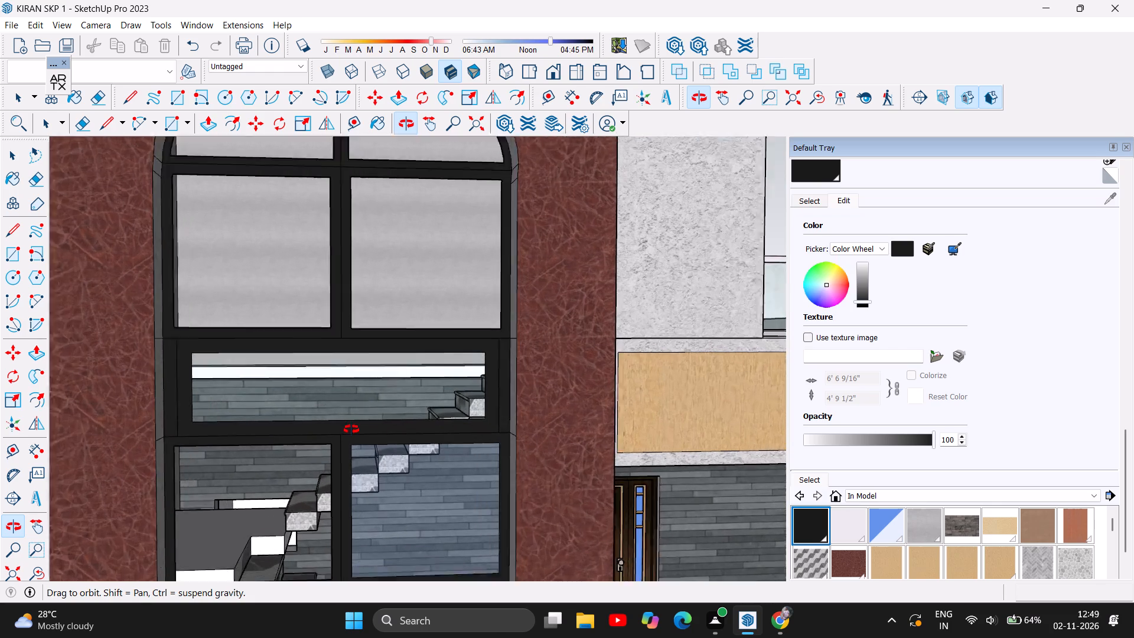
pyautogui.scroll(5, 351, 429)
pyautogui.scroll(5, 374, 377)
pyautogui.scroll(-2, 374, 377)
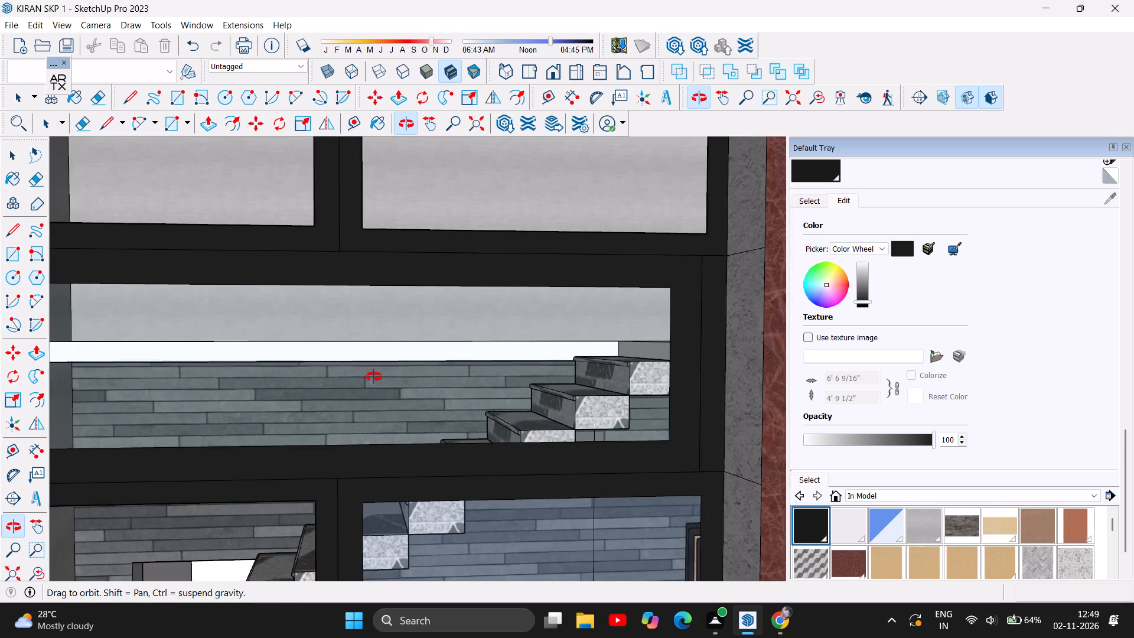
pyautogui.scroll(-10, 374, 377)
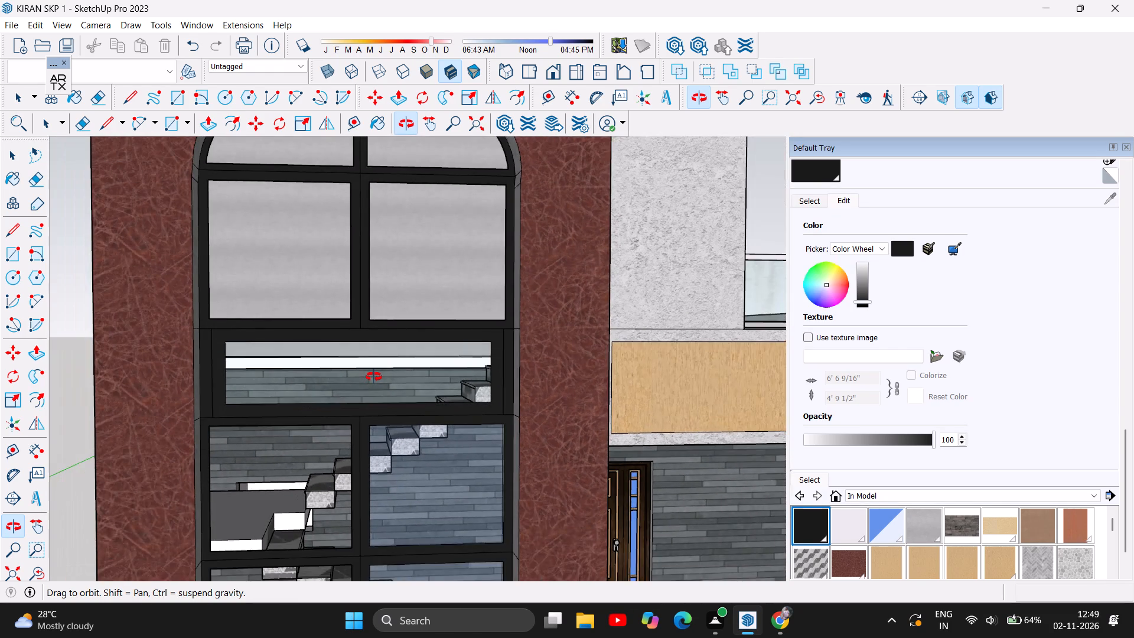
pyautogui.scroll(-8, 374, 377)
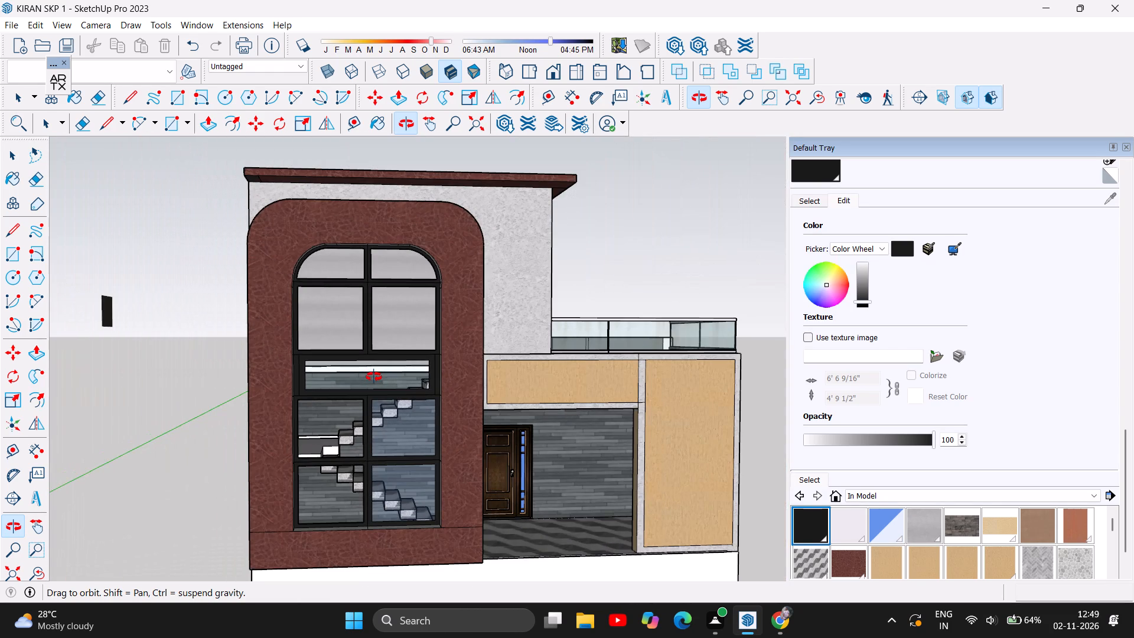
# Paint the black border around the middle pane between the stair windows with the translucent blue glass material.
pyautogui.scroll(-2, 375, 377)
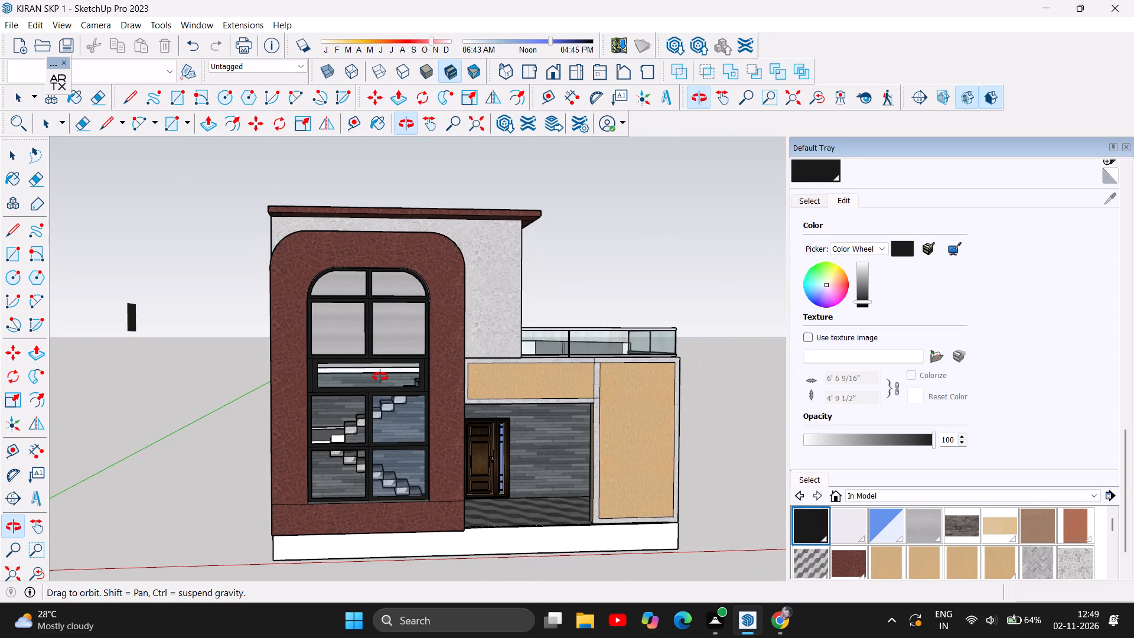
pyautogui.scroll(6, 322, 393)
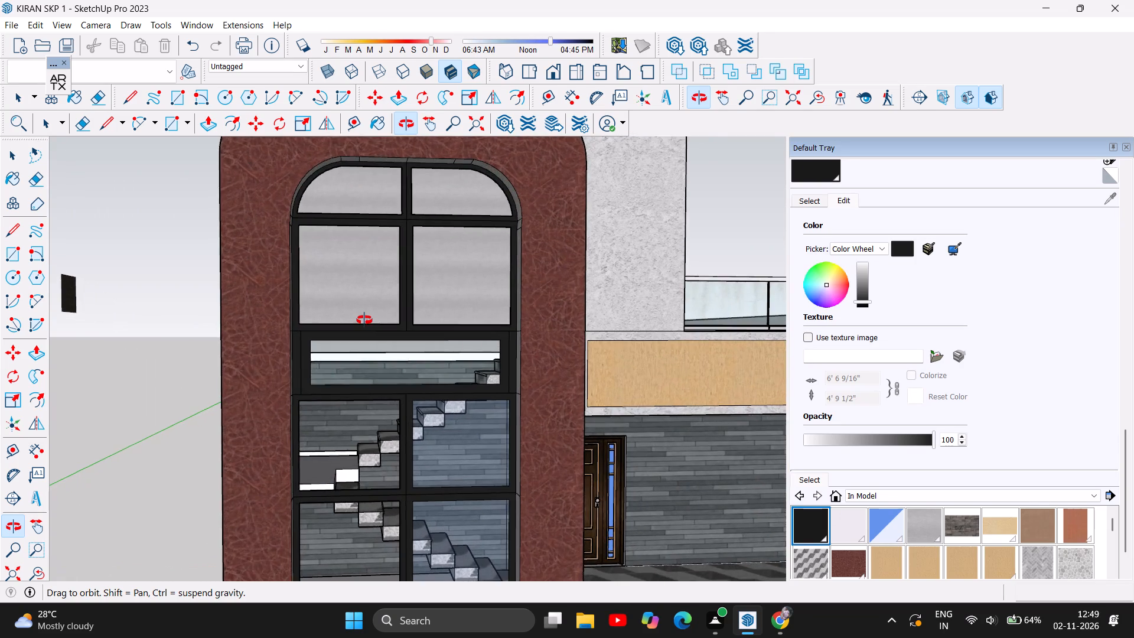
pyautogui.scroll(8, 365, 320)
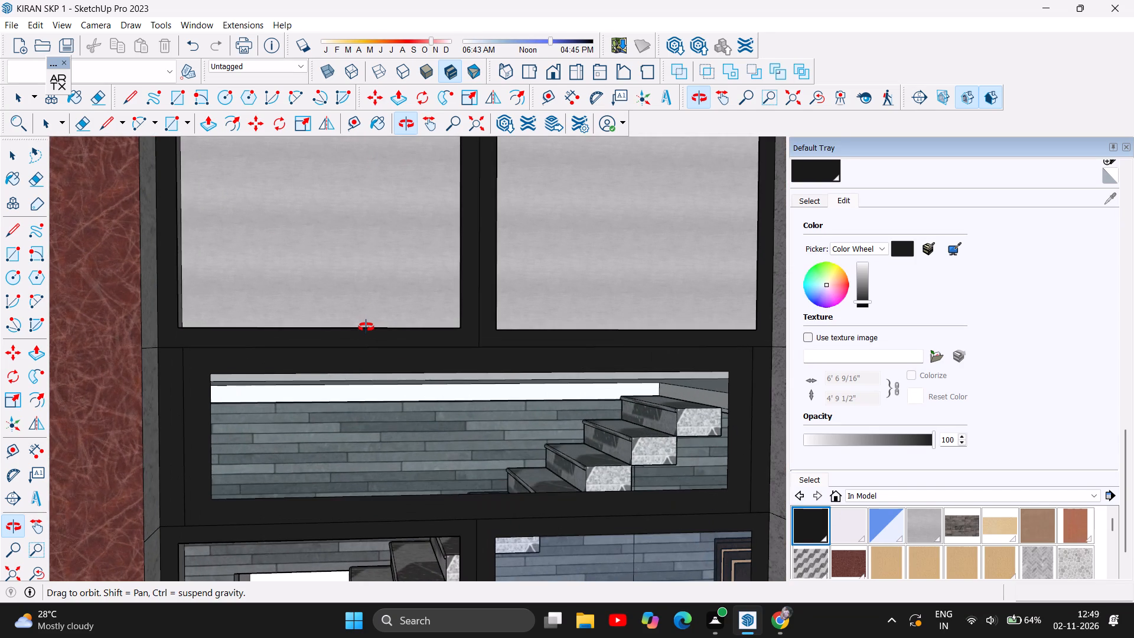
pyautogui.click(897, 530)
pyautogui.click(202, 388)
# Examine the fully glazed middle band of the stair window within the whole house front from several distances.
pyautogui.scroll(-2, 331, 373)
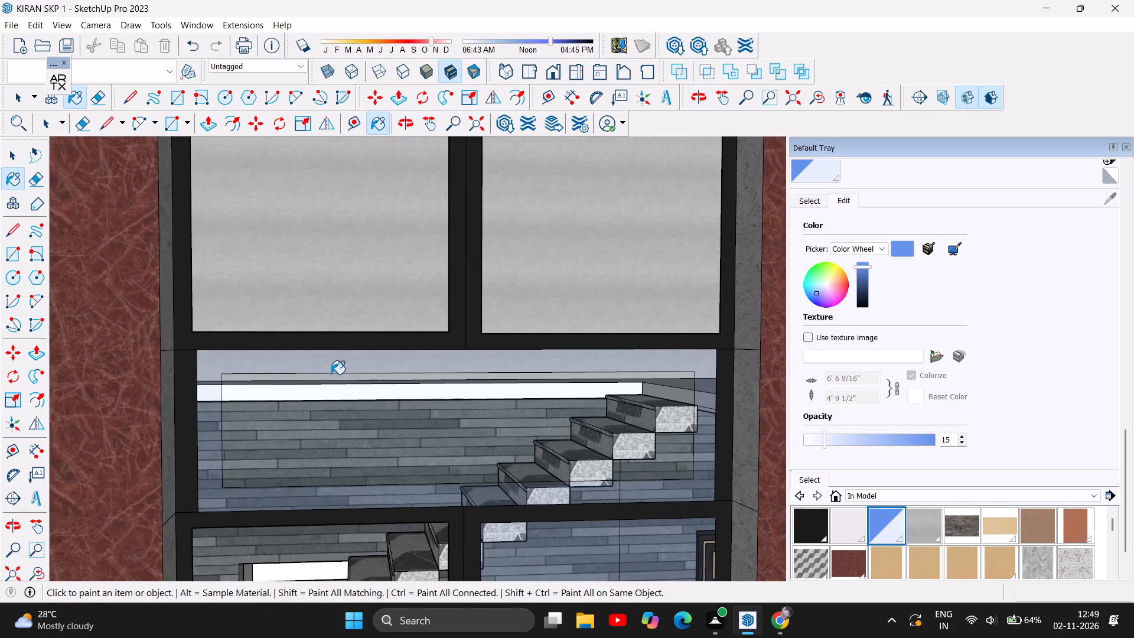
pyautogui.scroll(-10, 331, 374)
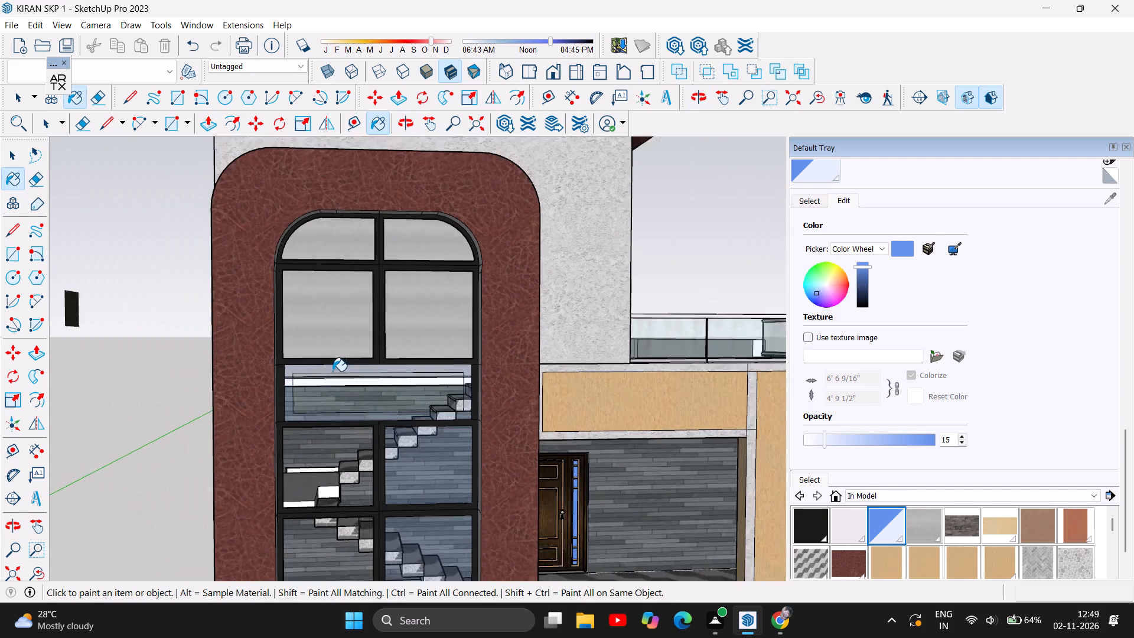
pyautogui.scroll(-8, 333, 371)
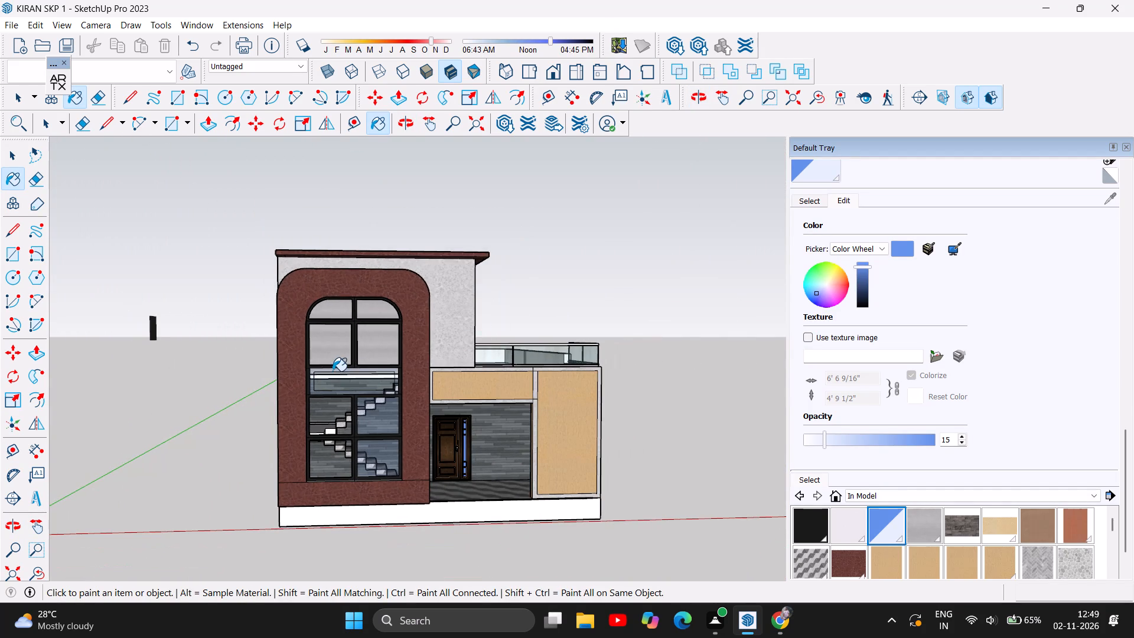
pyautogui.click(410, 126)
pyautogui.moveTo(676, 319); pyautogui.dragTo(629, 316)
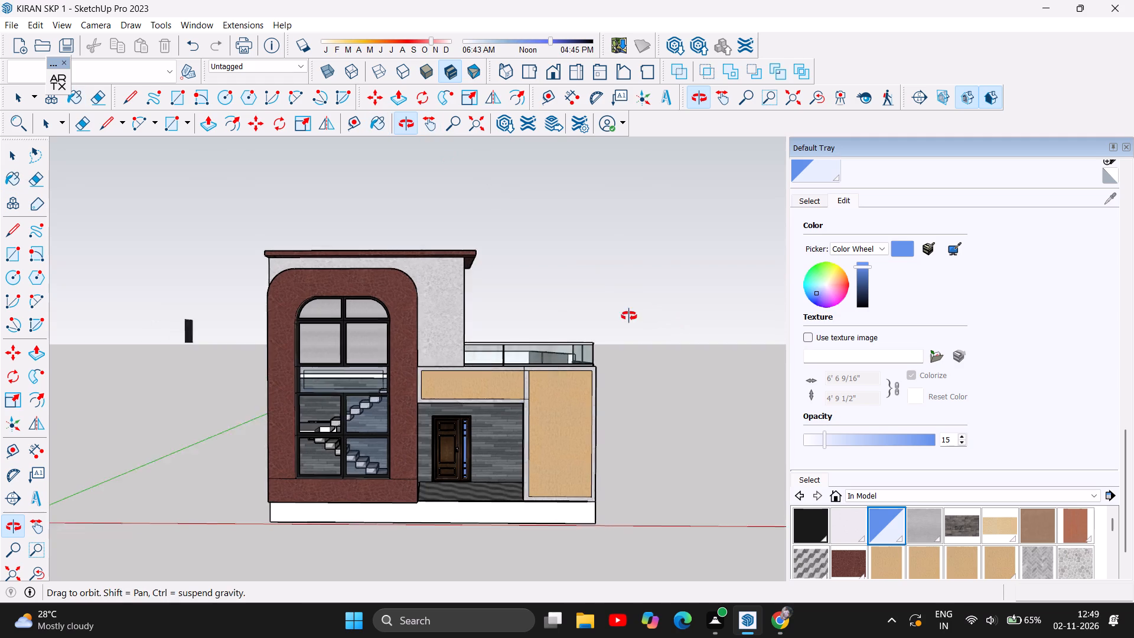
pyautogui.moveTo(629, 316); pyautogui.dragTo(616, 318)
pyautogui.scroll(1, 589, 446)
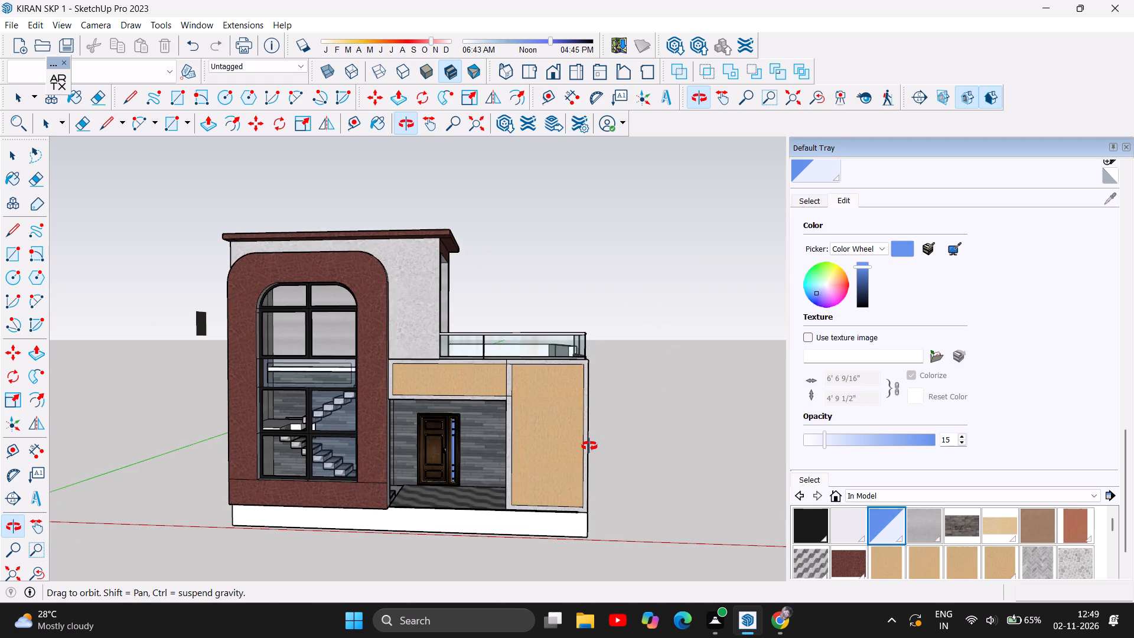
pyautogui.scroll(2, 589, 446)
pyautogui.scroll(-2, 589, 446)
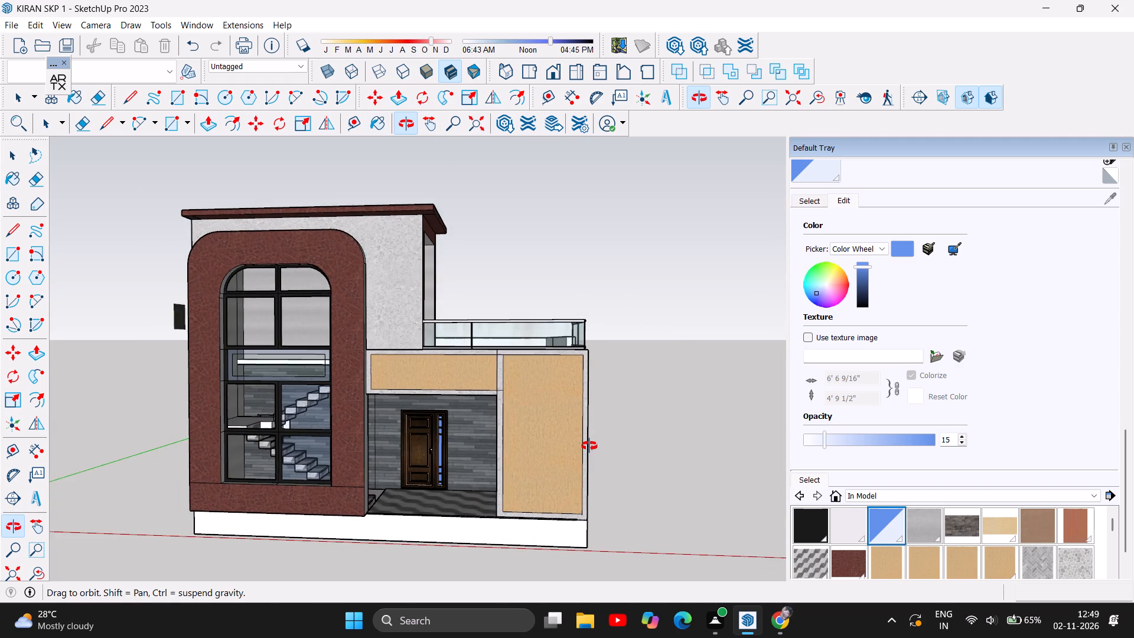
pyautogui.scroll(-5, 589, 446)
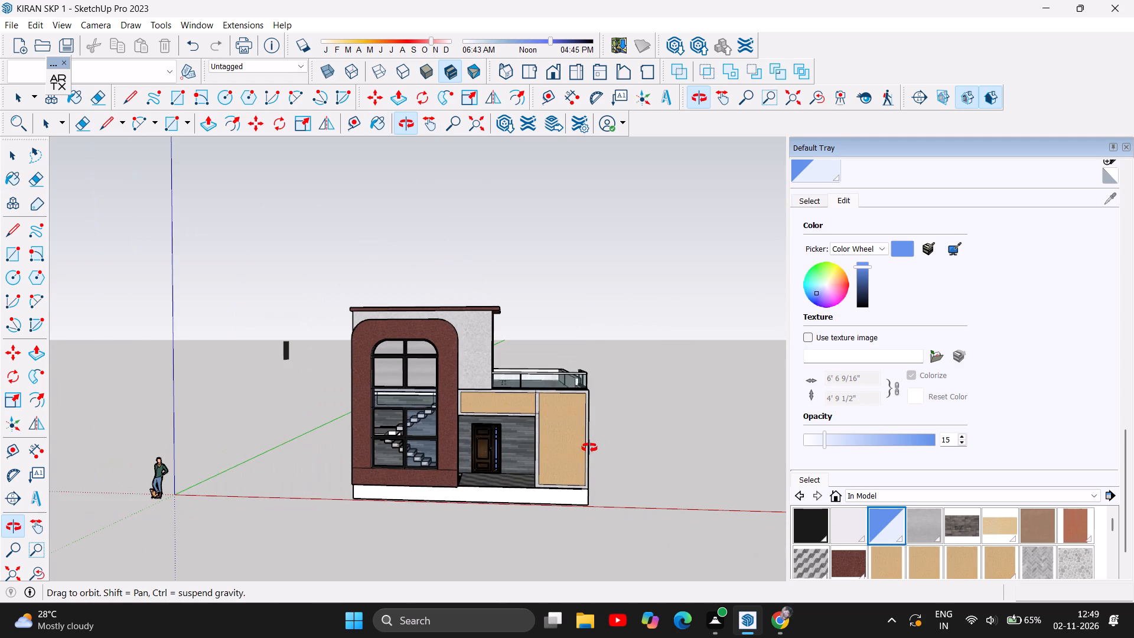
pyautogui.scroll(-1, 592, 447)
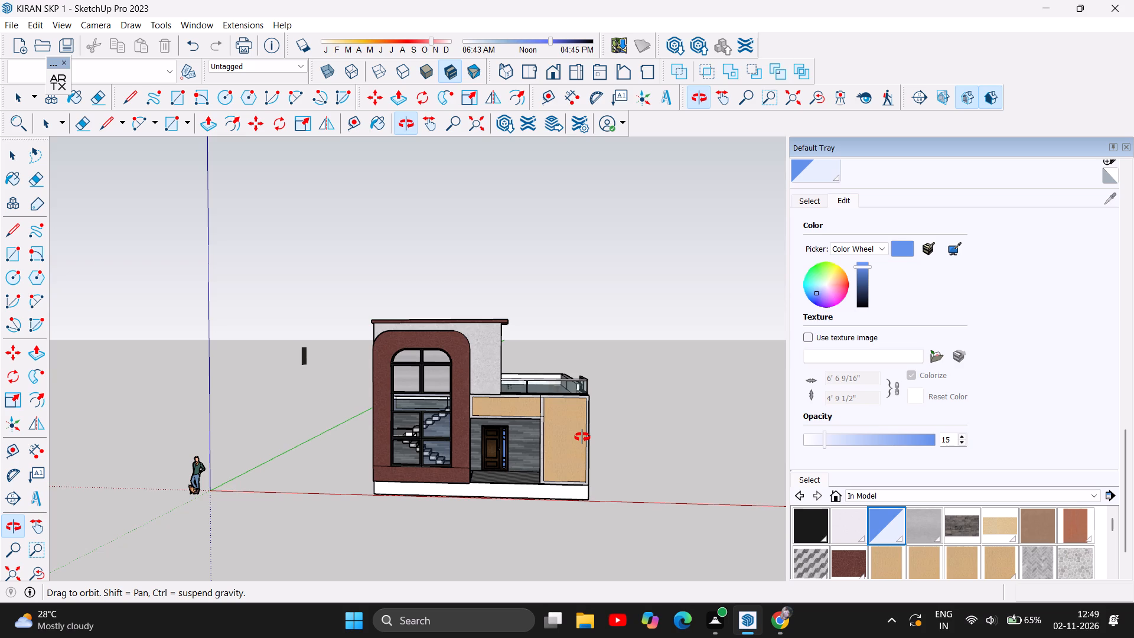
# Examine the house exterior from the front, the blue side wall and above, including the entrance and wood panels.
pyautogui.scroll(3, 711, 424)
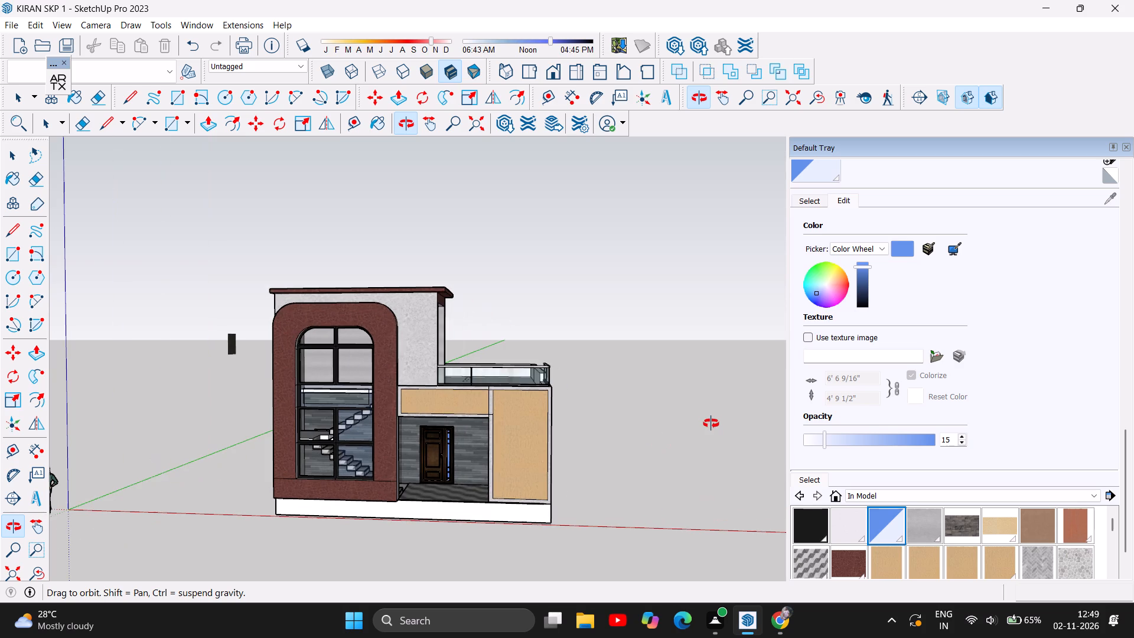
pyautogui.click(411, 114)
pyautogui.moveTo(584, 288); pyautogui.dragTo(447, 300)
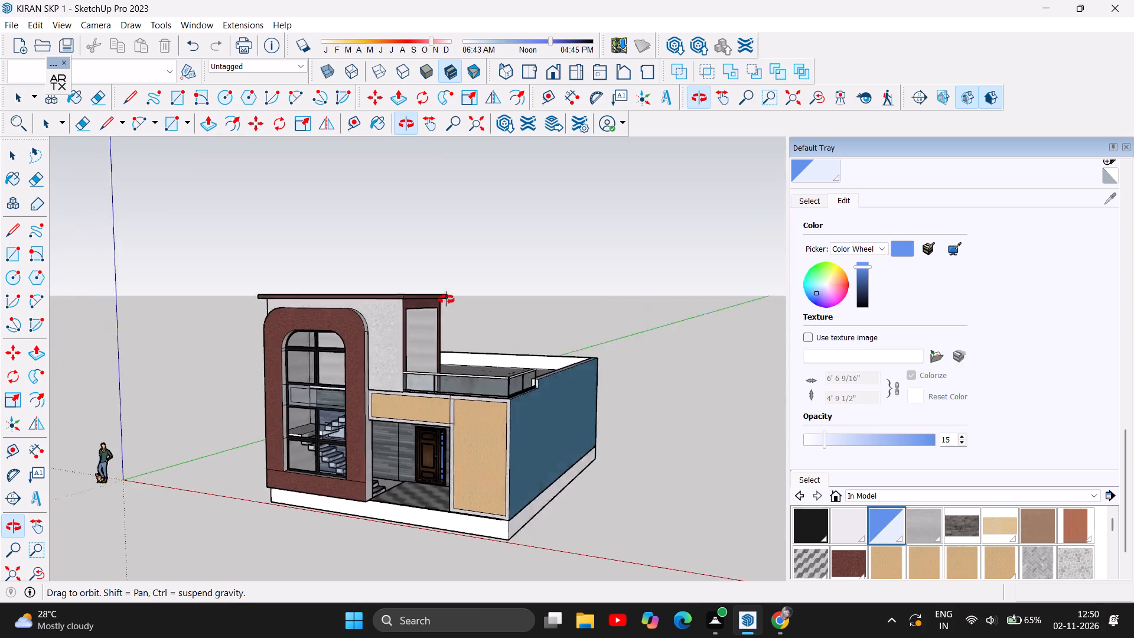
pyautogui.moveTo(447, 300); pyautogui.dragTo(164, 278)
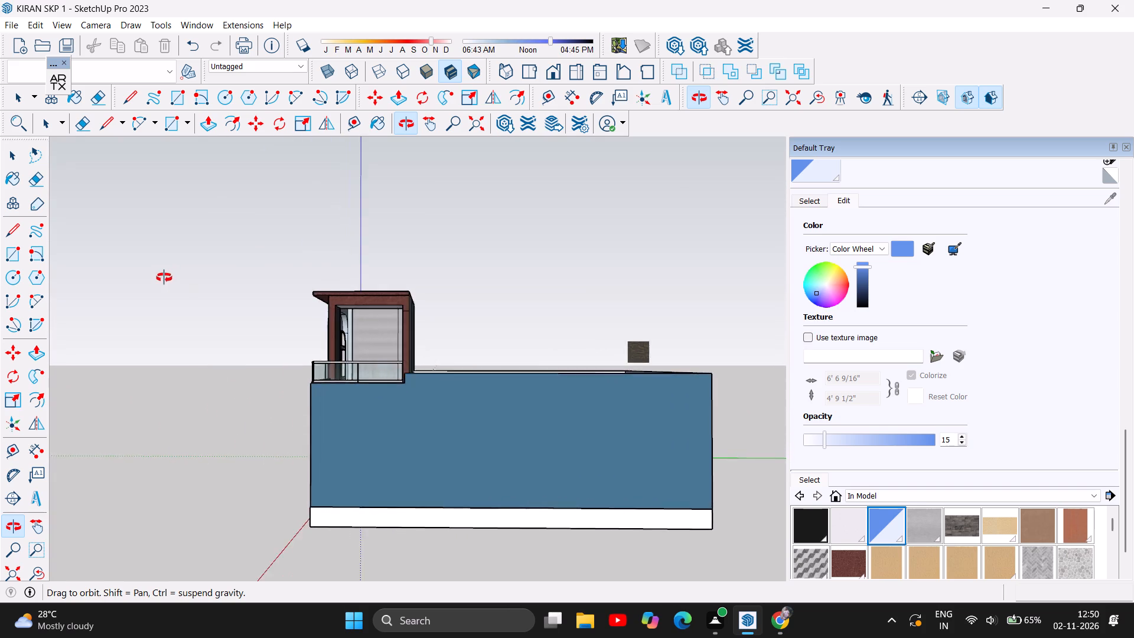
pyautogui.moveTo(164, 278); pyautogui.dragTo(653, 343)
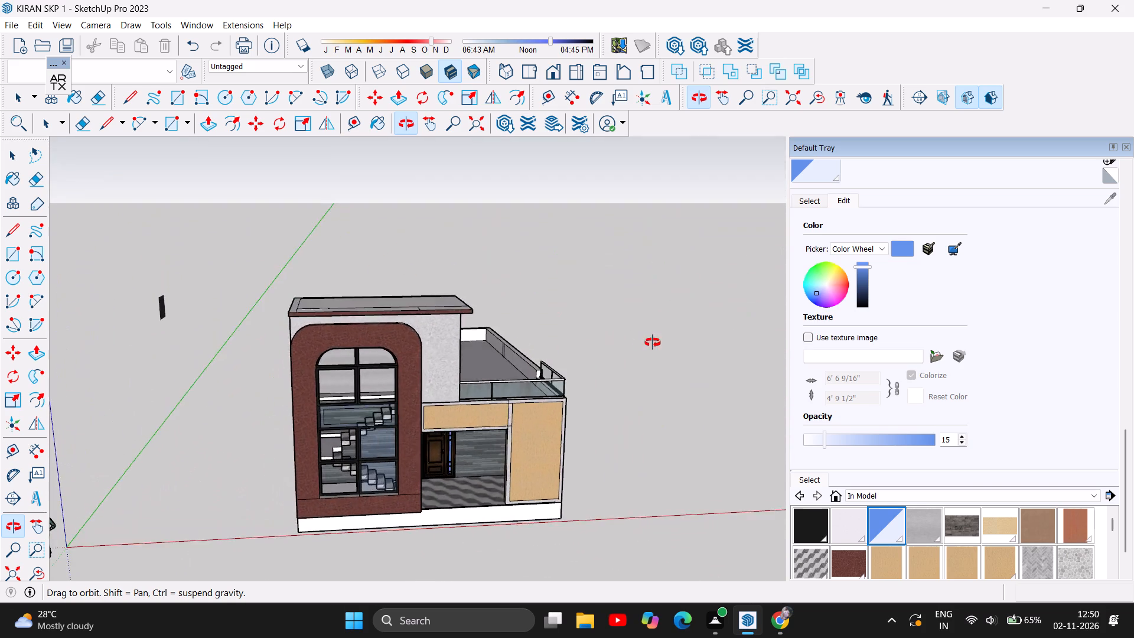
pyautogui.moveTo(653, 343); pyautogui.dragTo(671, 286)
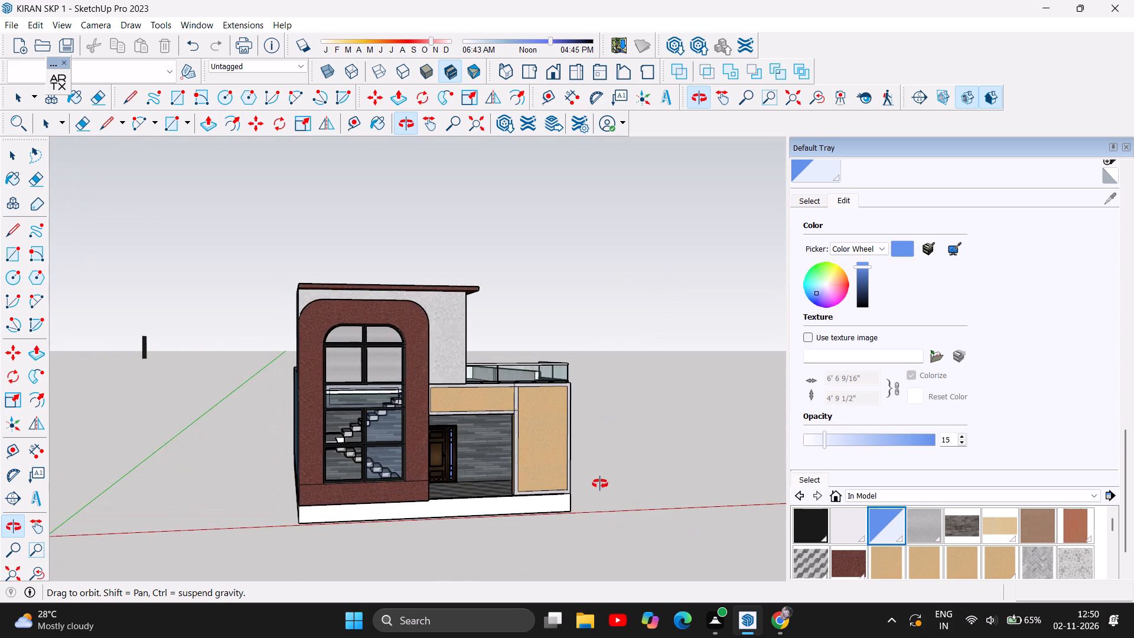
pyautogui.scroll(5, 595, 484)
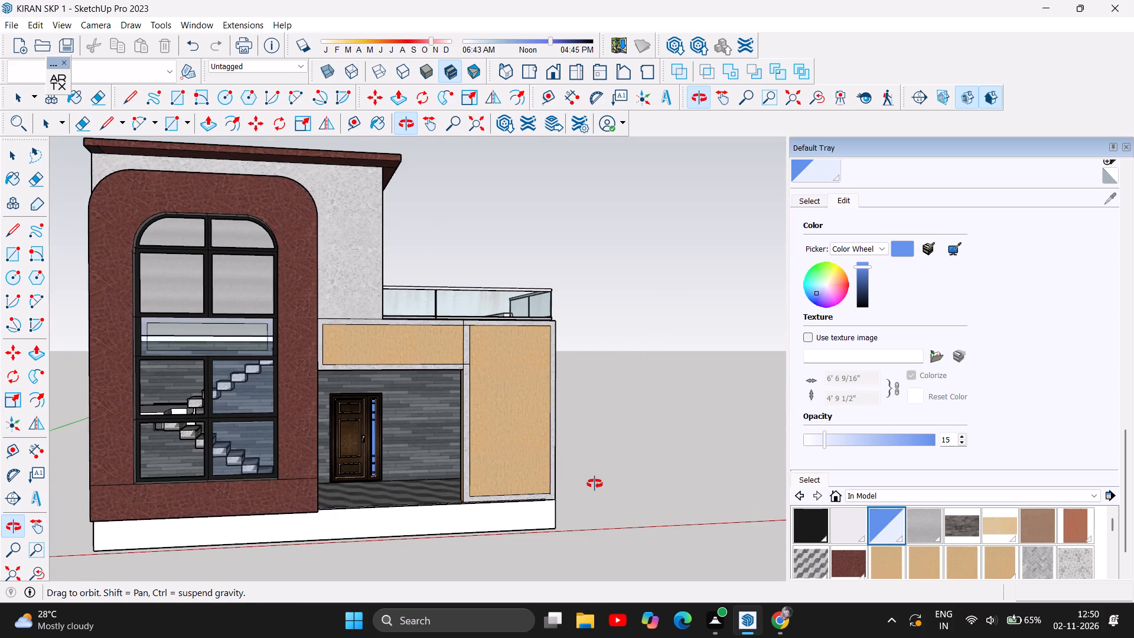
pyautogui.scroll(1, 581, 509)
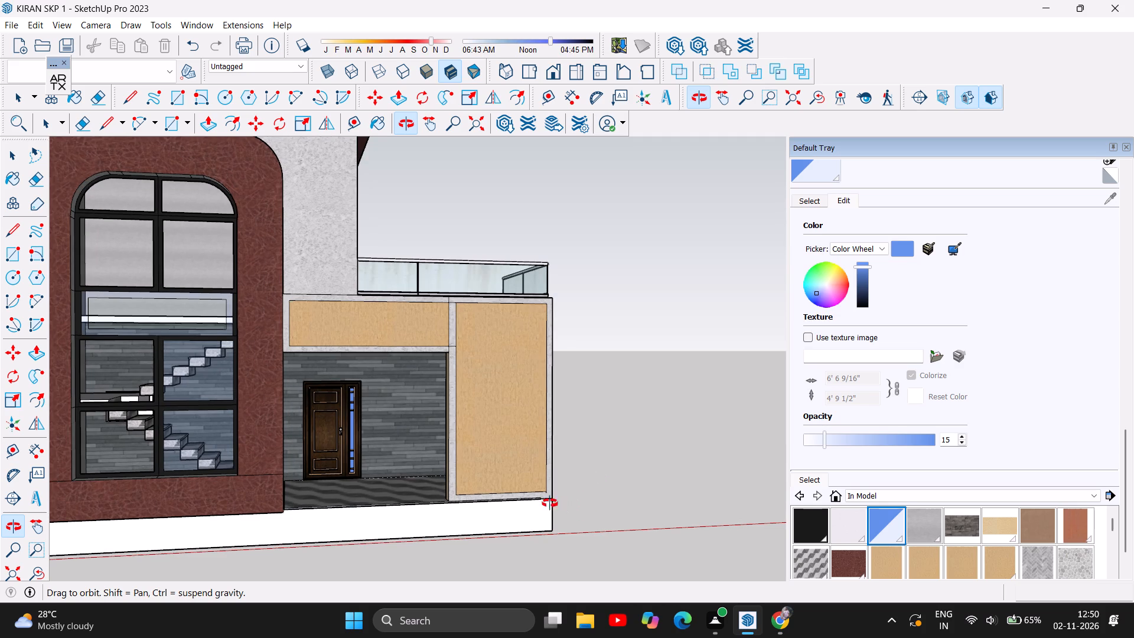
pyautogui.moveTo(469, 451); pyautogui.dragTo(418, 478)
pyautogui.scroll(-3, 627, 454)
pyautogui.scroll(1, 338, 487)
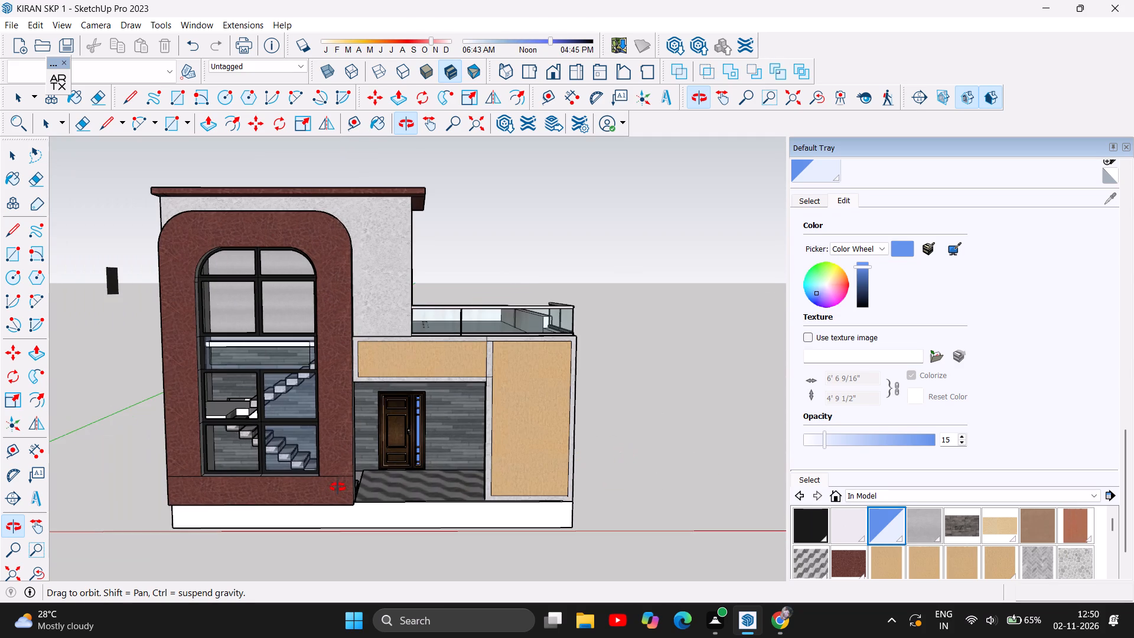
pyautogui.scroll(-1, 403, 472)
pyautogui.scroll(1, 311, 502)
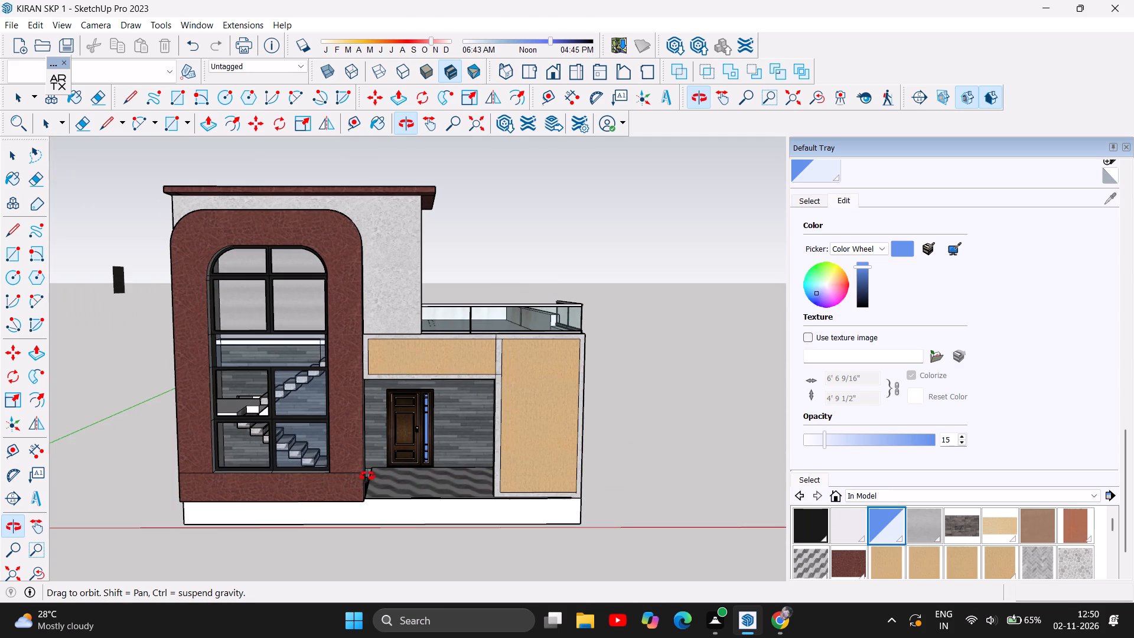
# Delete the two vertical edges between the wood panel above the door and the tall wood panel, merging them into one L-shaped panel.
pyautogui.scroll(3, 548, 357)
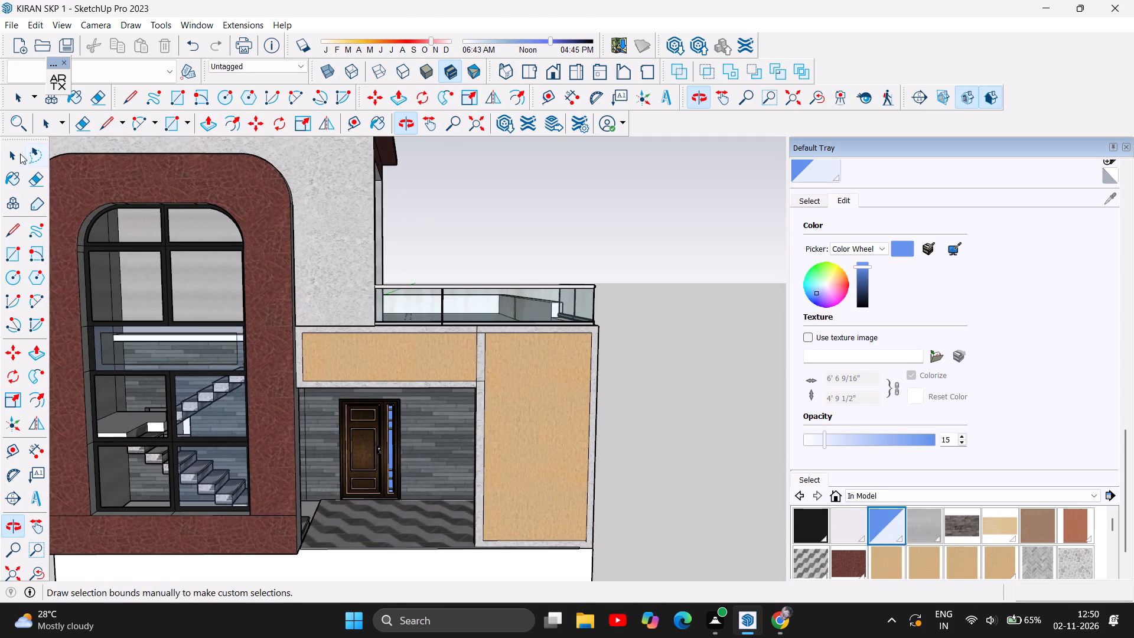
pyautogui.click(20, 154)
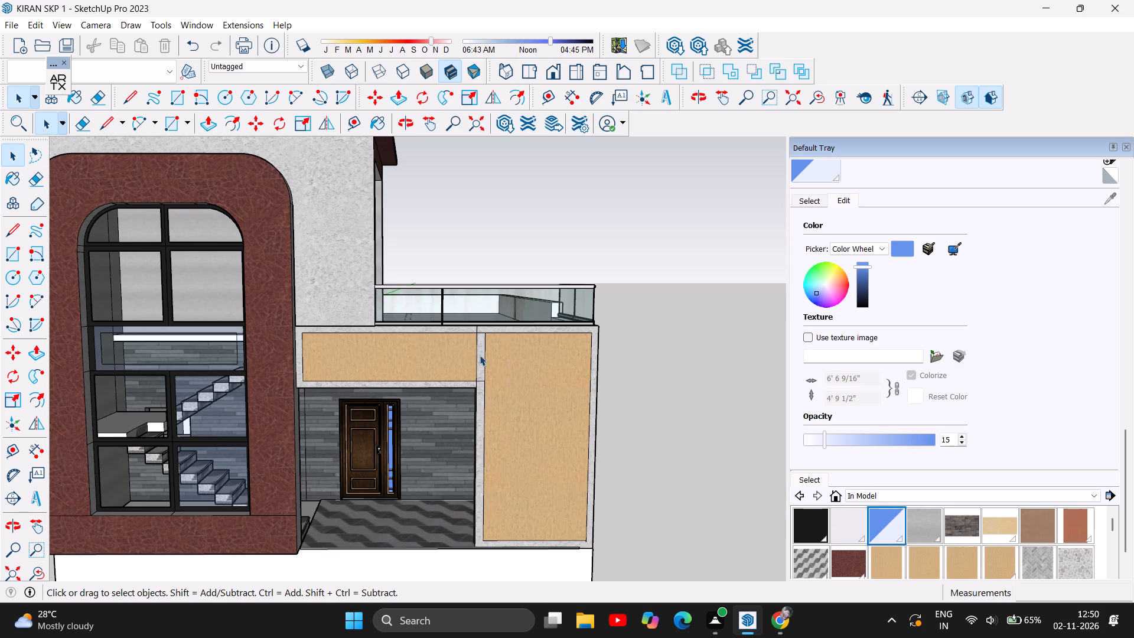
pyautogui.click(478, 357)
pyautogui.press('Delete')
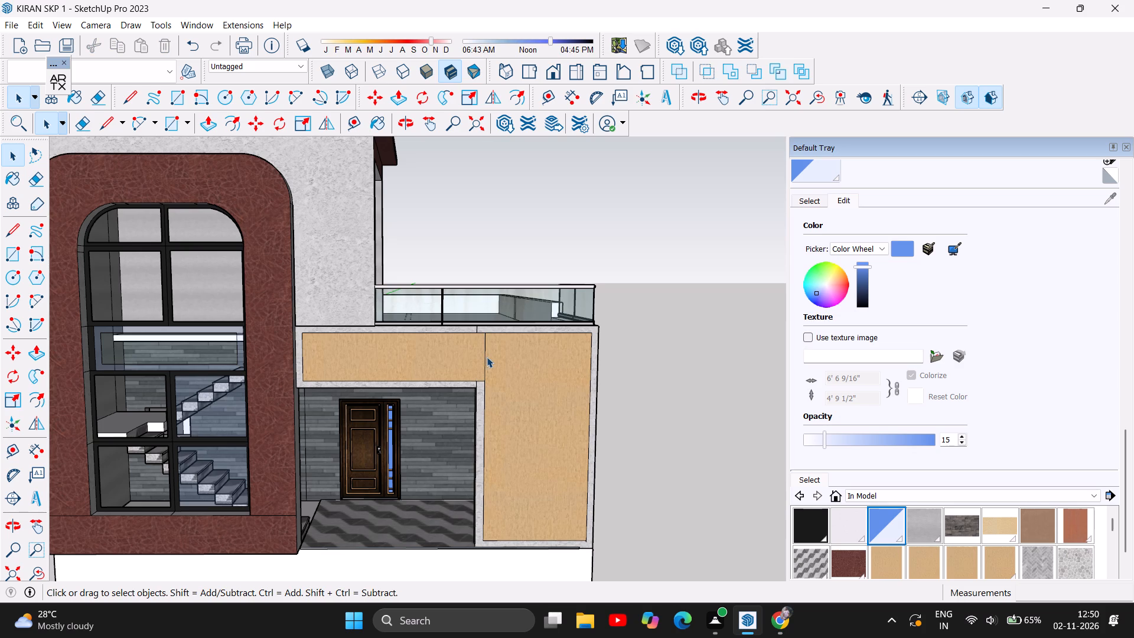
pyautogui.click(485, 357)
pyautogui.press('Delete')
# Draw a short horizontal line from the L-shaped wood panel's upper corner beside the red arch across the stucco border to its outer edge.
pyautogui.scroll(-2, 486, 390)
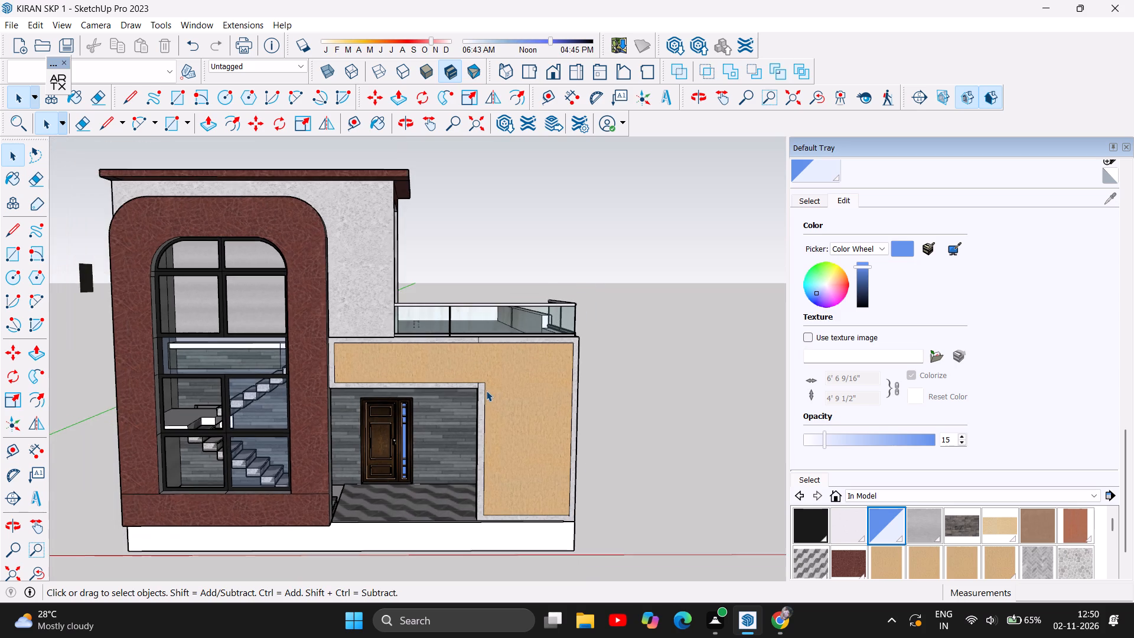
pyautogui.scroll(-2, 486, 390)
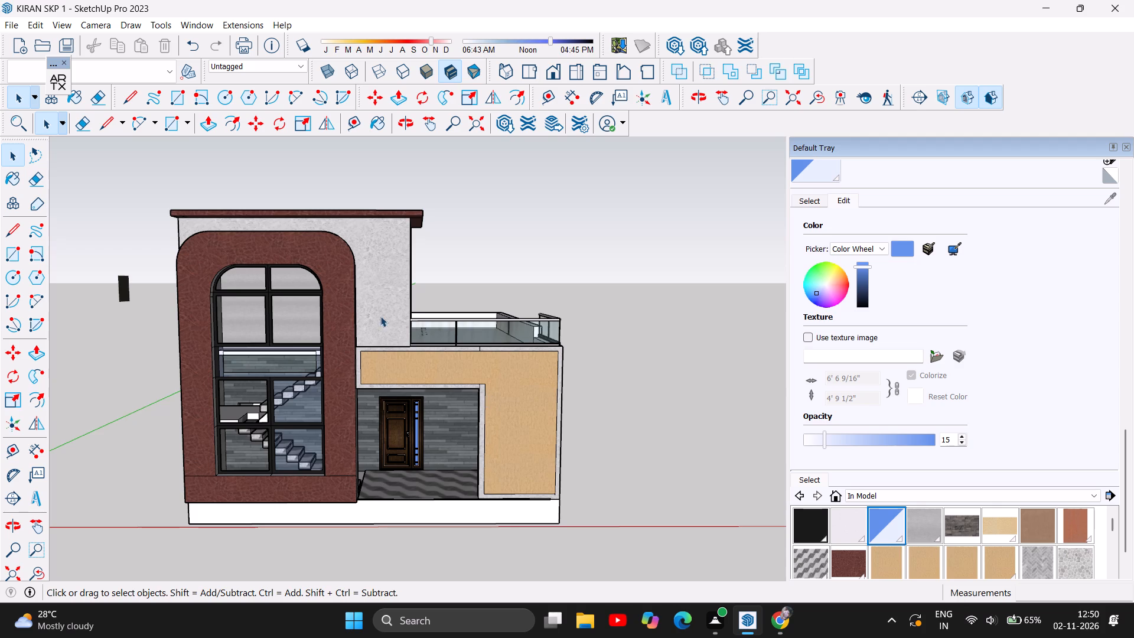
pyautogui.scroll(7, 375, 330)
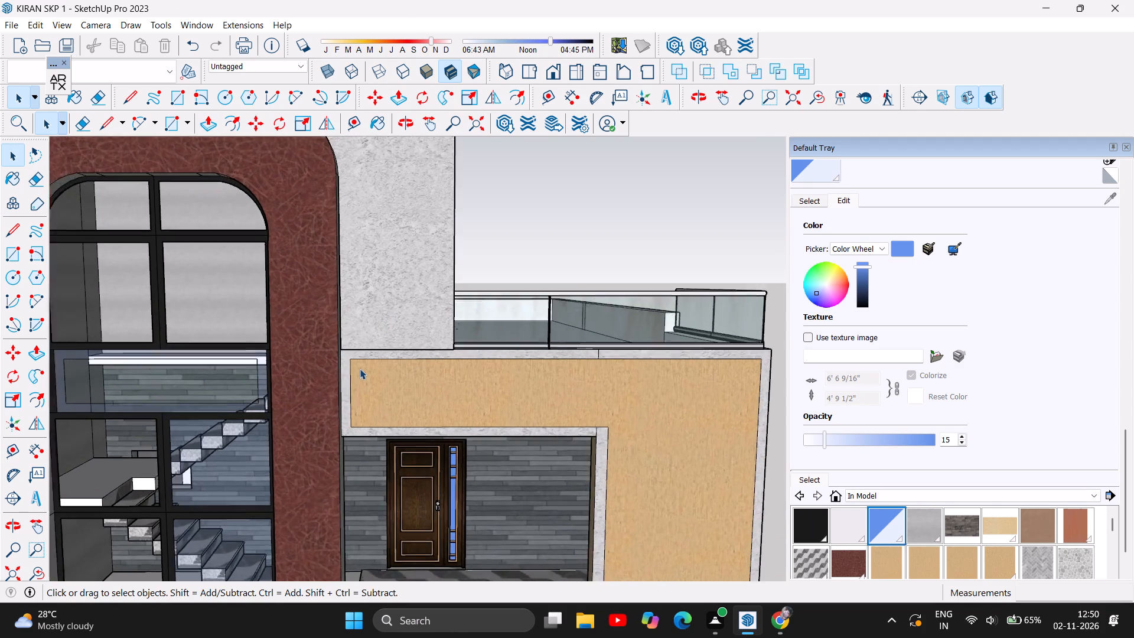
pyautogui.scroll(9, 360, 369)
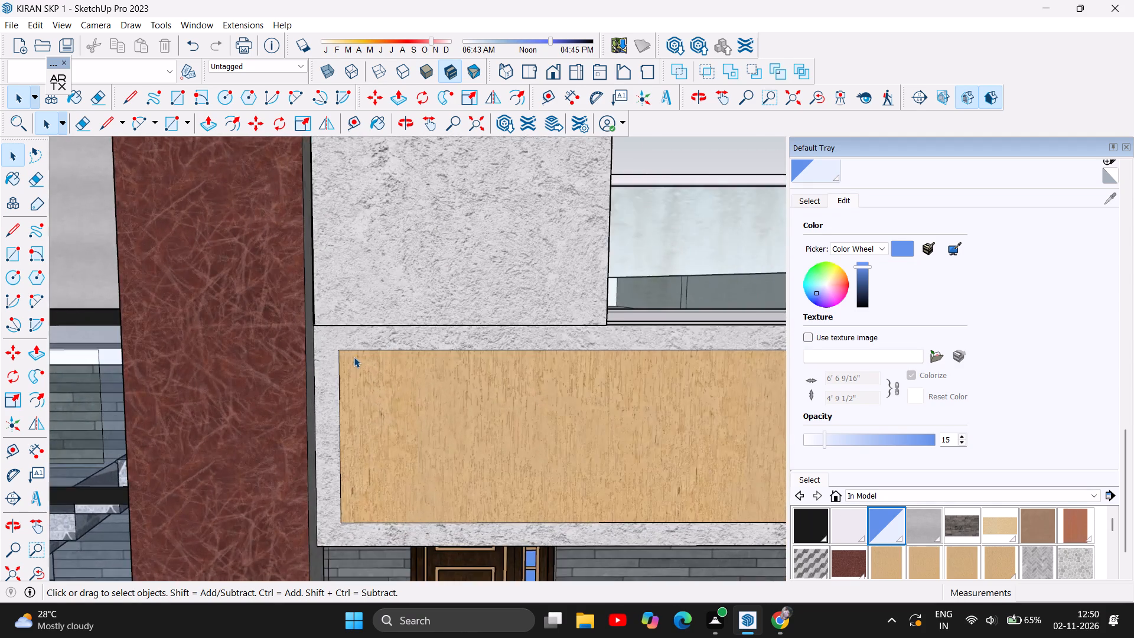
pyautogui.scroll(5, 354, 357)
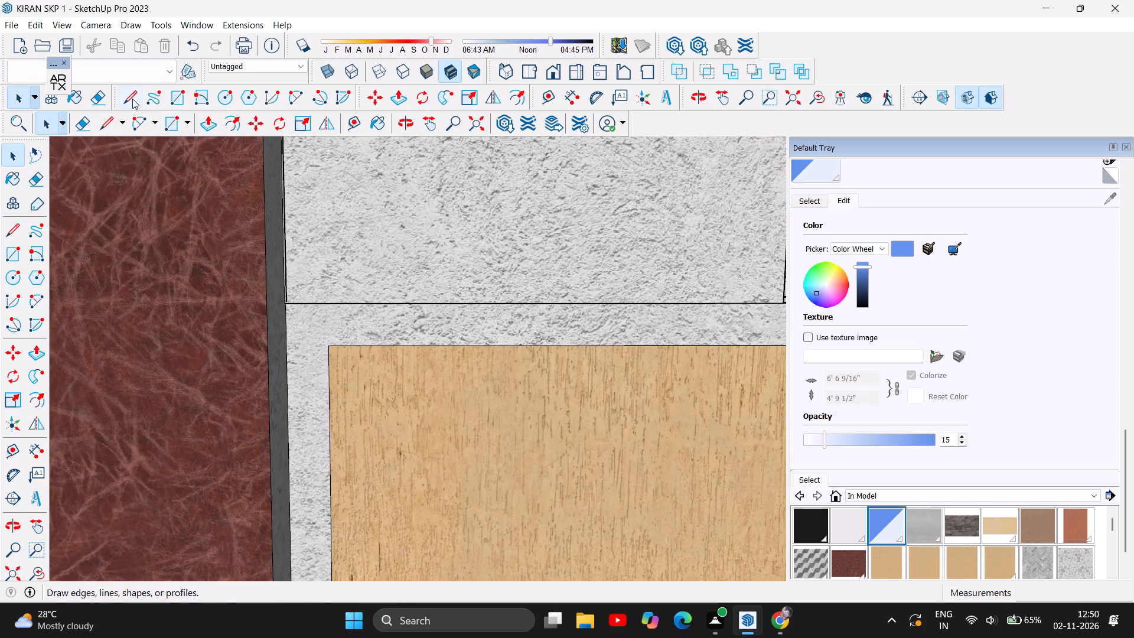
pyautogui.click(132, 99)
pyautogui.click(332, 344)
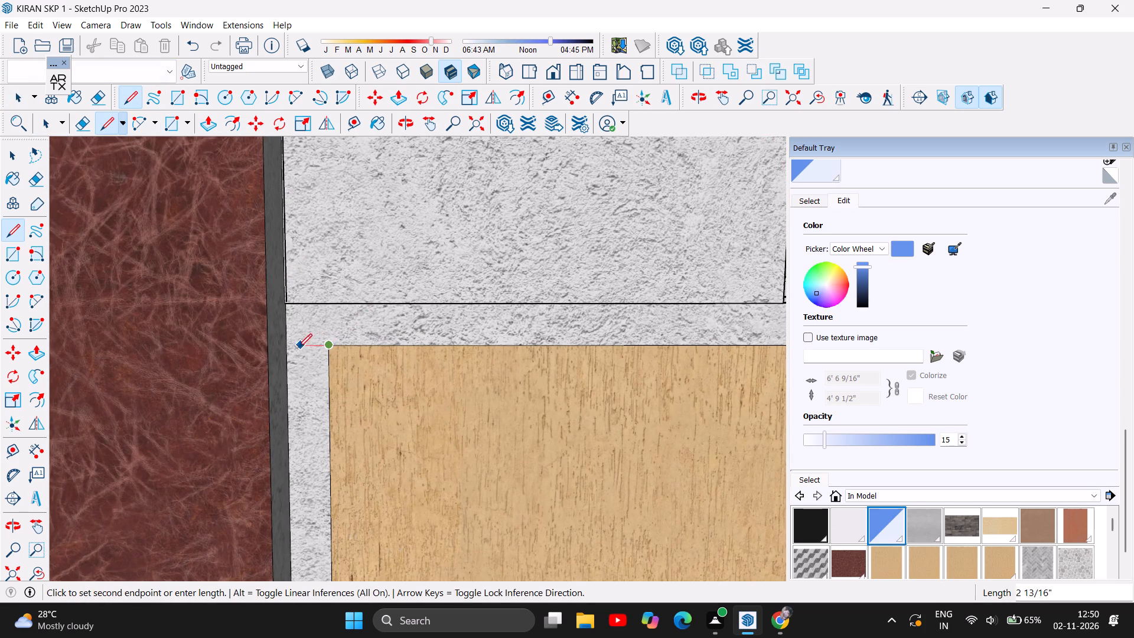
pyautogui.click(284, 348)
# Paint the stucco border around the L-shaped wood panel with the dark Oak Cladding material, including its top, sides and the strip above the door.
pyautogui.scroll(-3, 312, 352)
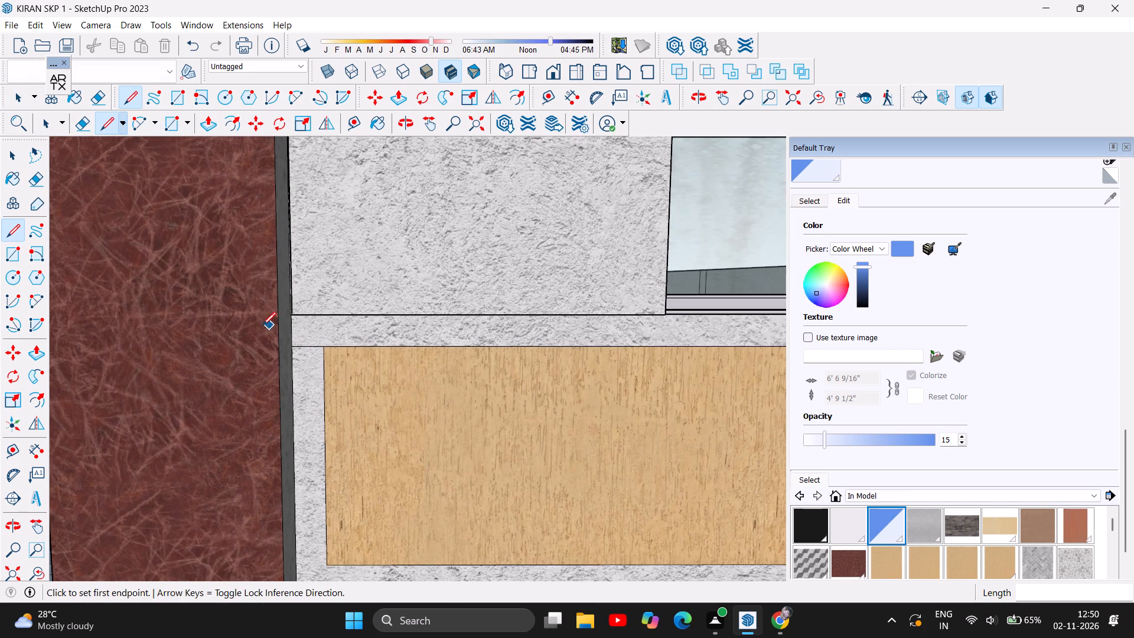
pyautogui.scroll(-11, 243, 319)
pyautogui.scroll(-3, 874, 536)
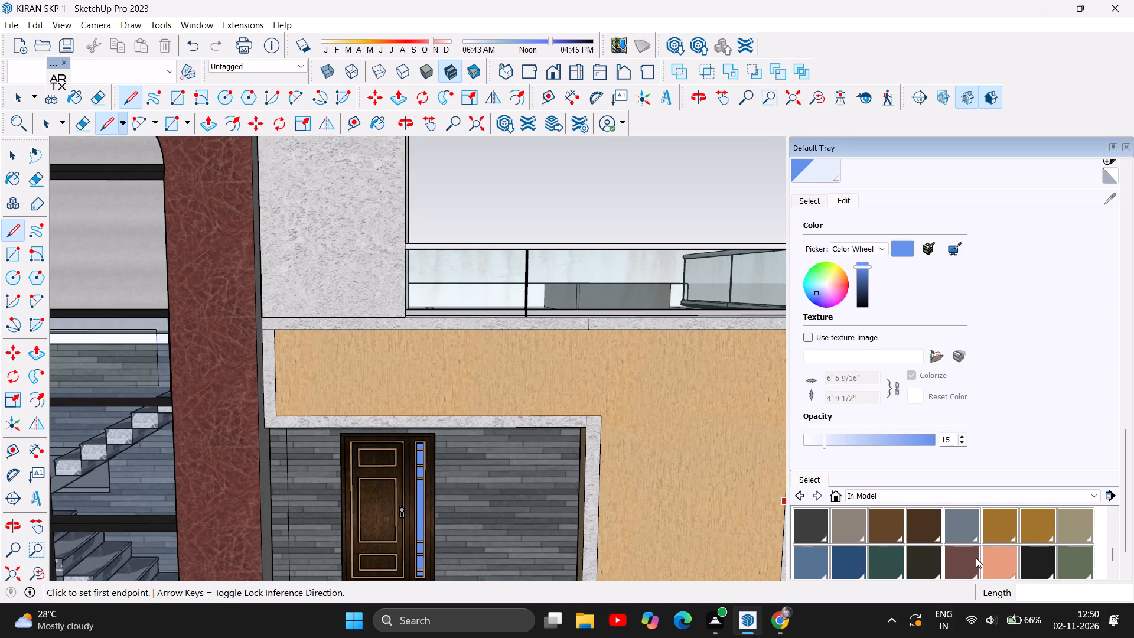
pyautogui.scroll(-3, 976, 559)
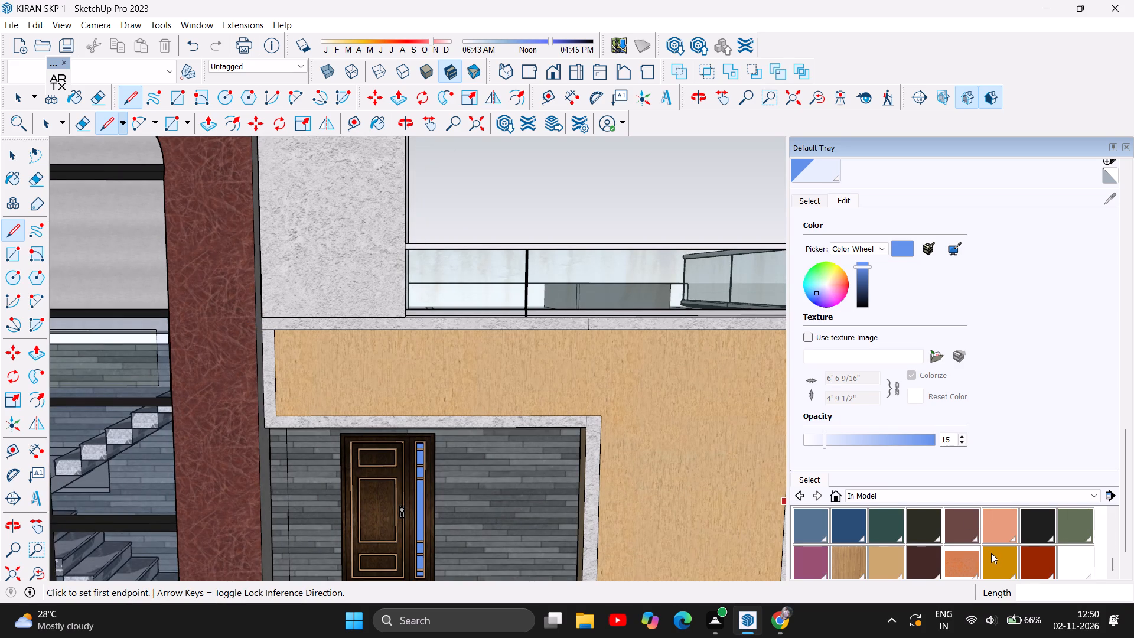
pyautogui.click(969, 534)
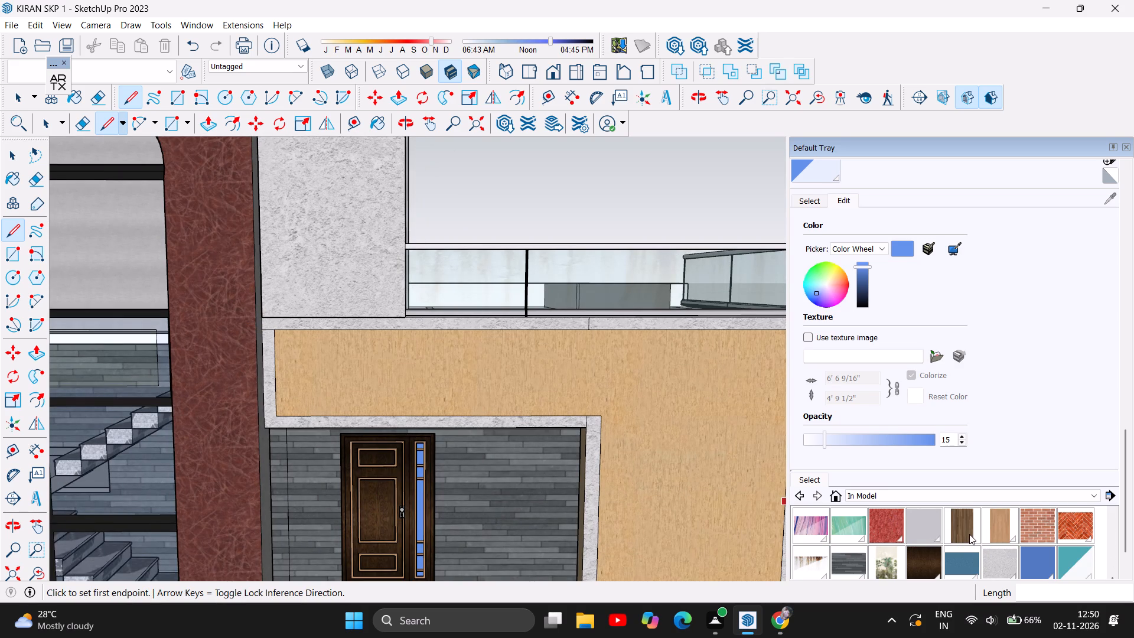
pyautogui.click(286, 326)
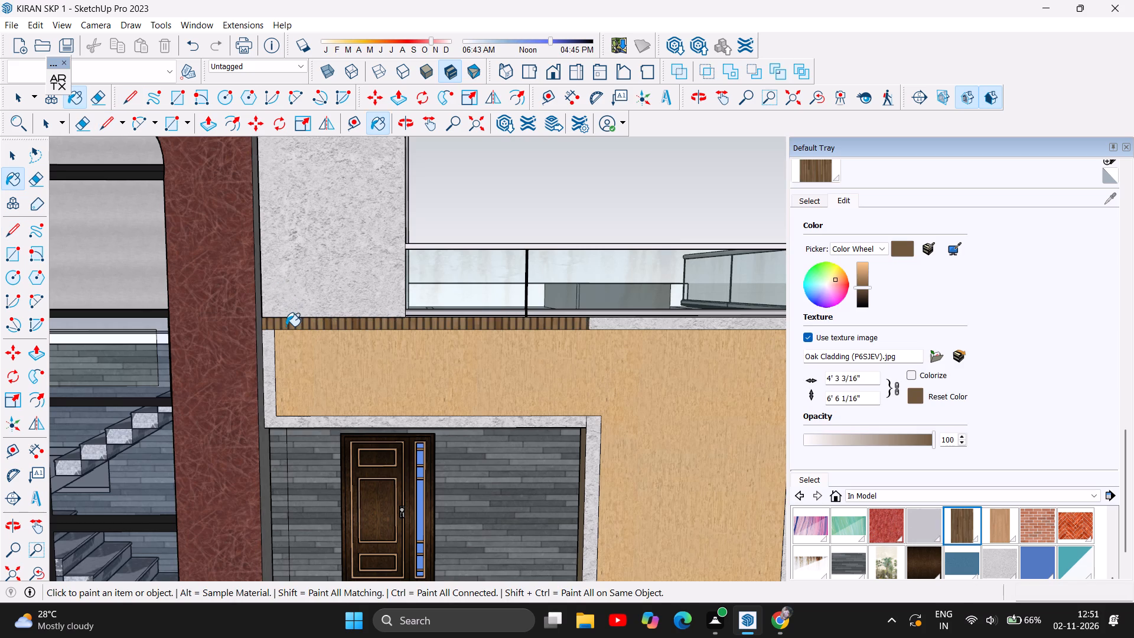
pyautogui.scroll(-1, 286, 326)
pyautogui.click(625, 324)
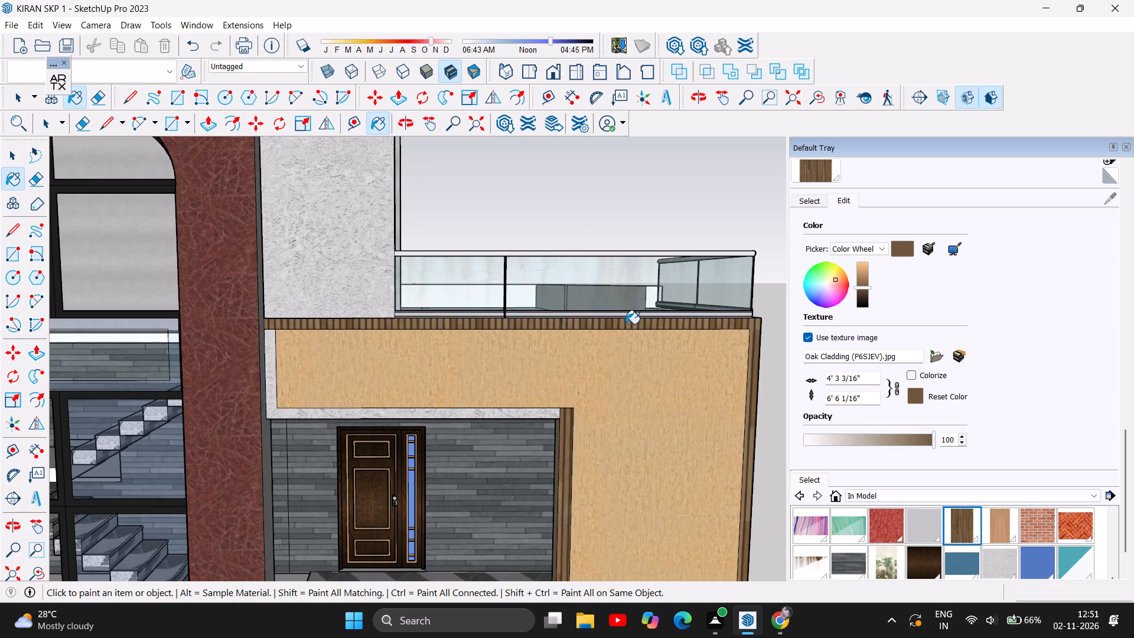
pyautogui.scroll(-4, 573, 216)
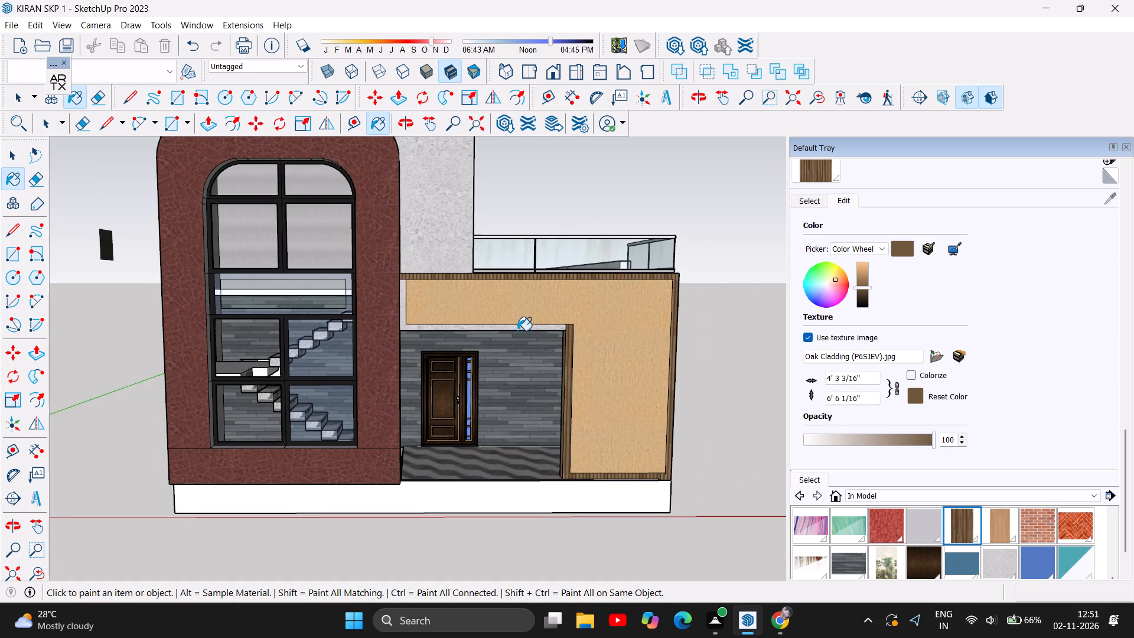
pyautogui.click(525, 327)
# Examine the house front with its oak-trimmed L-shaped panel from several distances and angles, including the terrace and upper stucco wall.
pyautogui.scroll(-4, 455, 323)
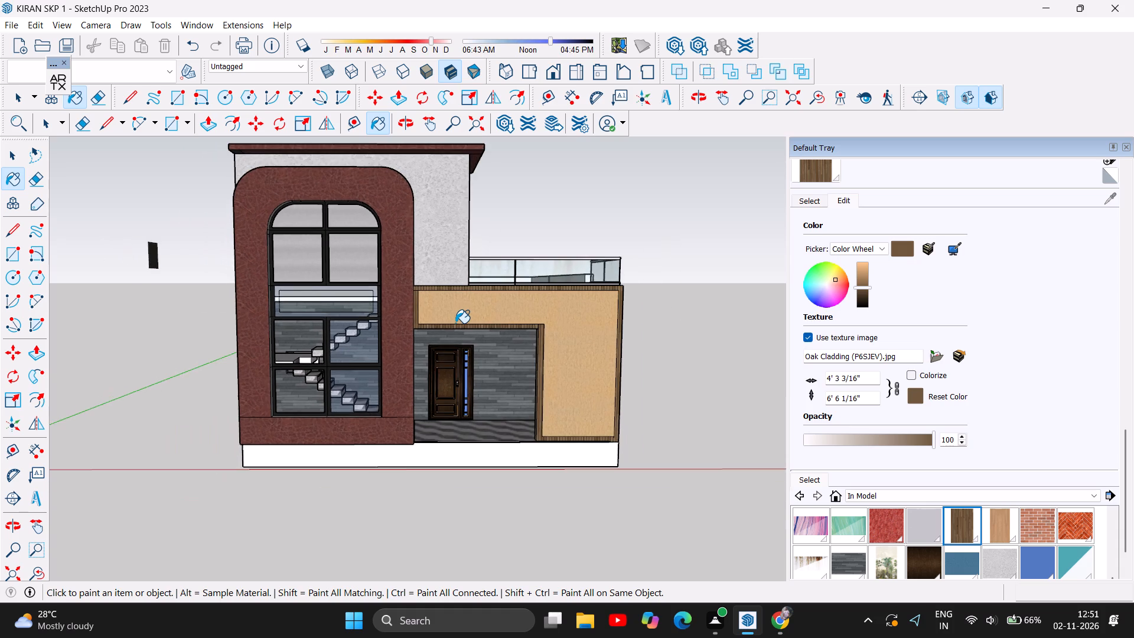
pyautogui.scroll(2, 750, 318)
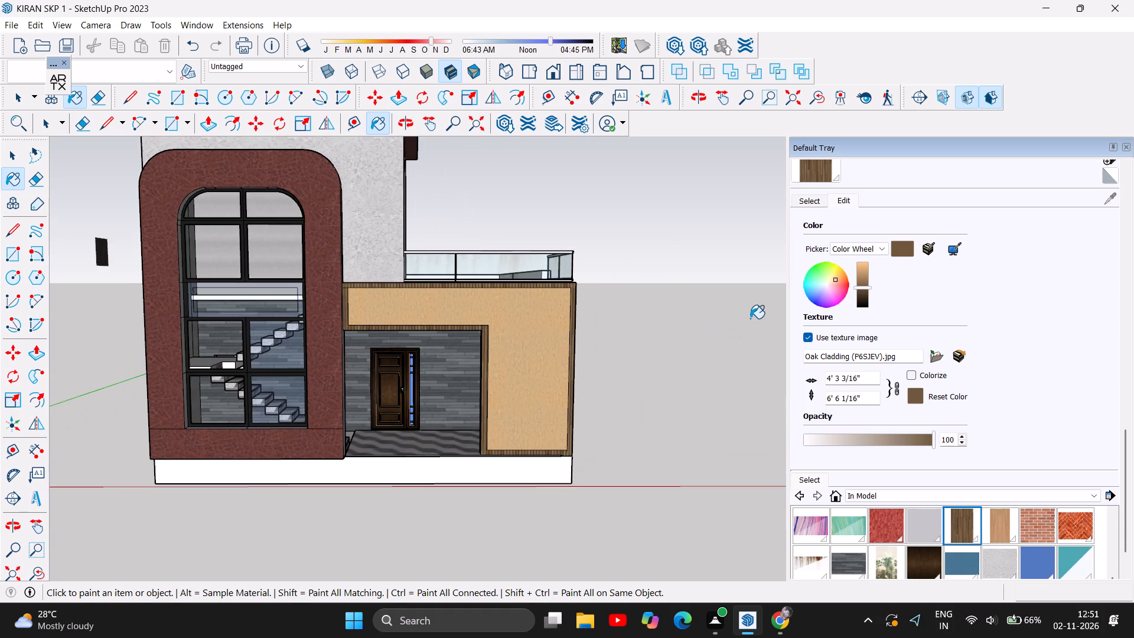
pyautogui.scroll(1, 720, 333)
pyautogui.scroll(-3, 592, 476)
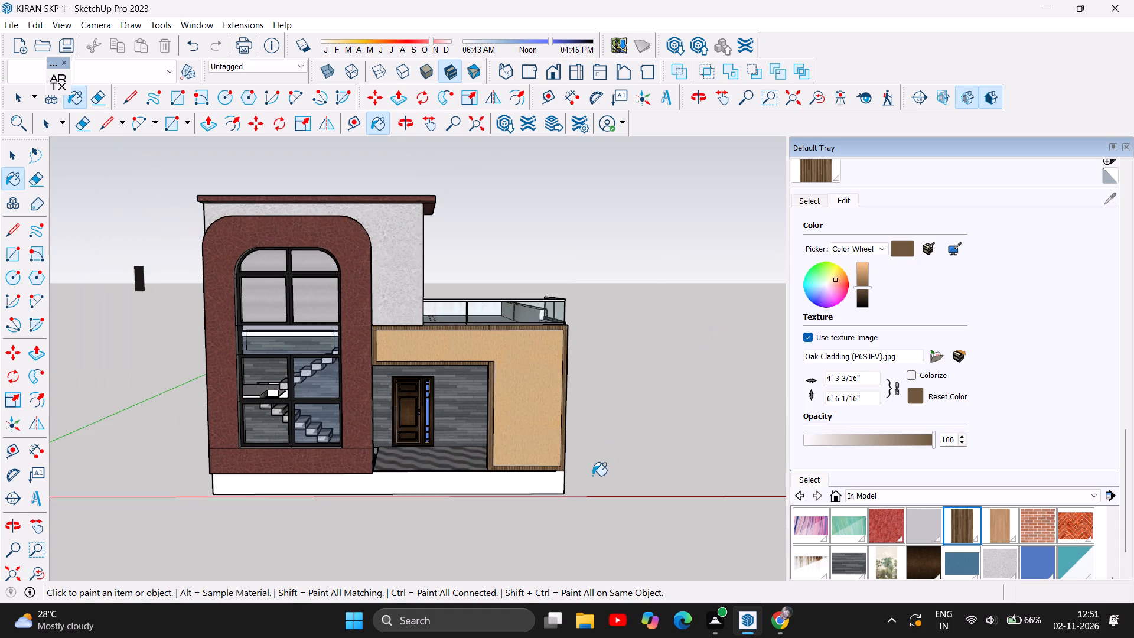
pyautogui.scroll(-2, 592, 476)
pyautogui.scroll(1, 669, 398)
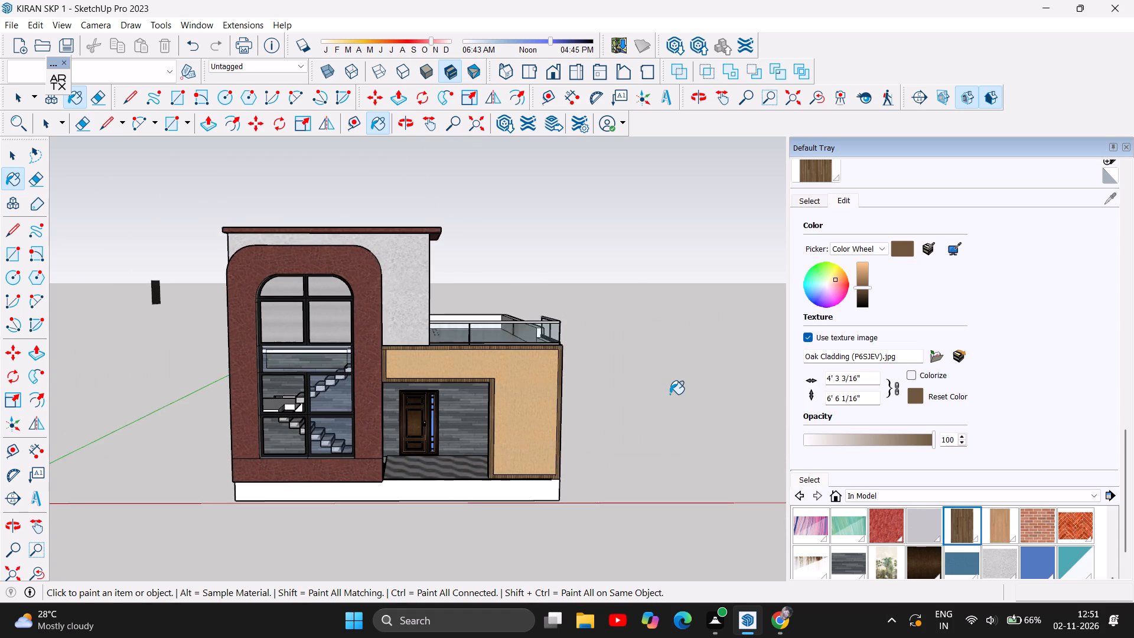
pyautogui.scroll(4, 670, 394)
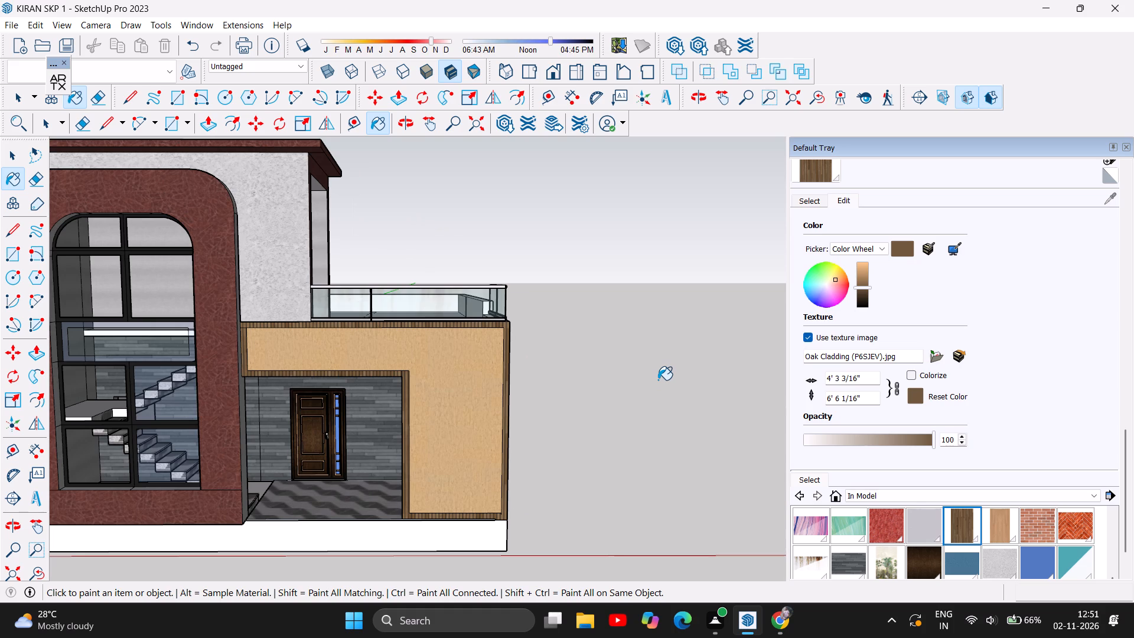
pyautogui.scroll(-2, 500, 385)
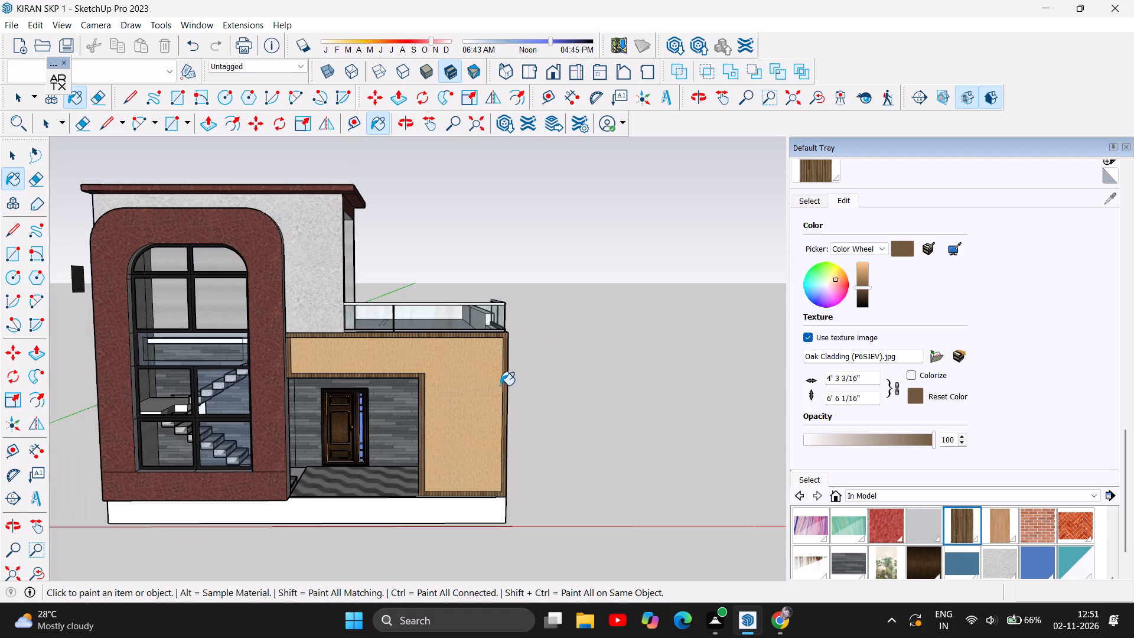
pyautogui.scroll(5, 242, 187)
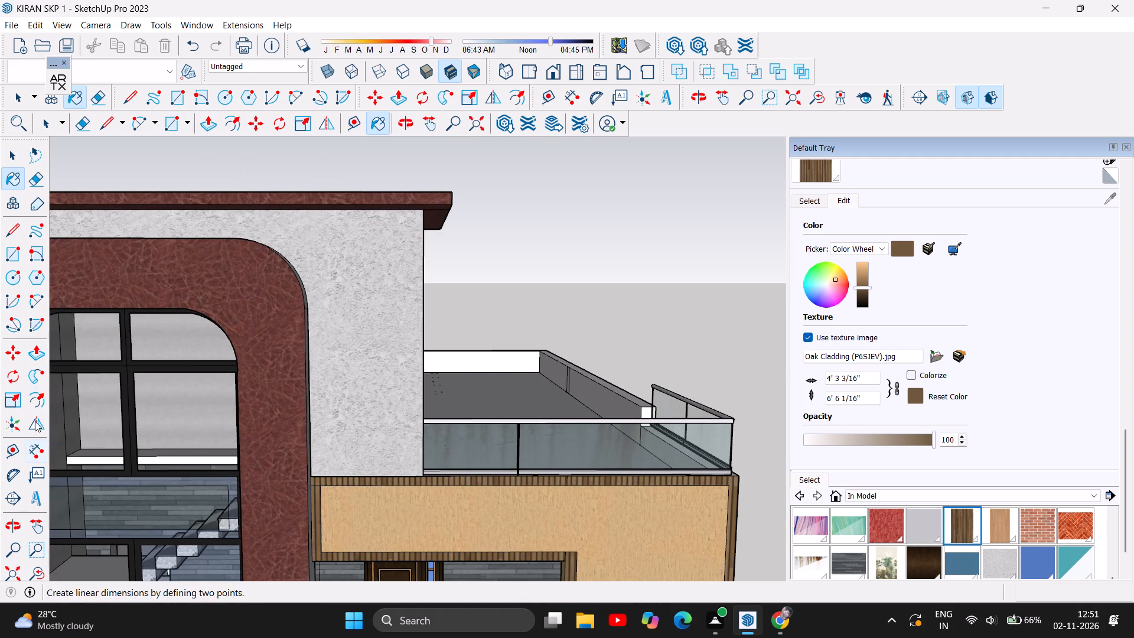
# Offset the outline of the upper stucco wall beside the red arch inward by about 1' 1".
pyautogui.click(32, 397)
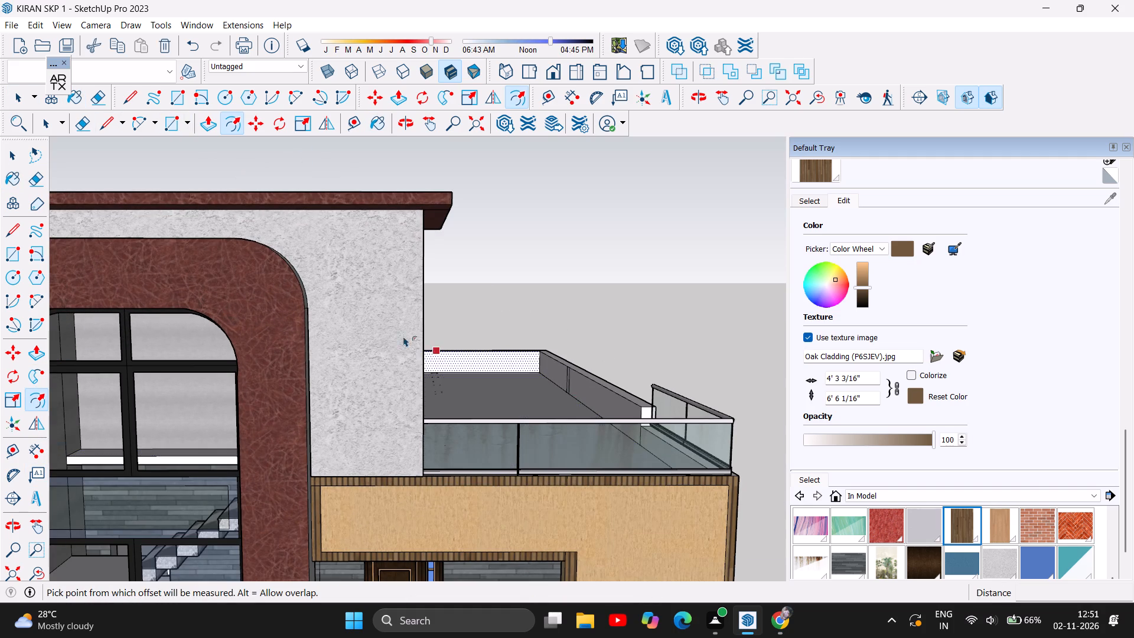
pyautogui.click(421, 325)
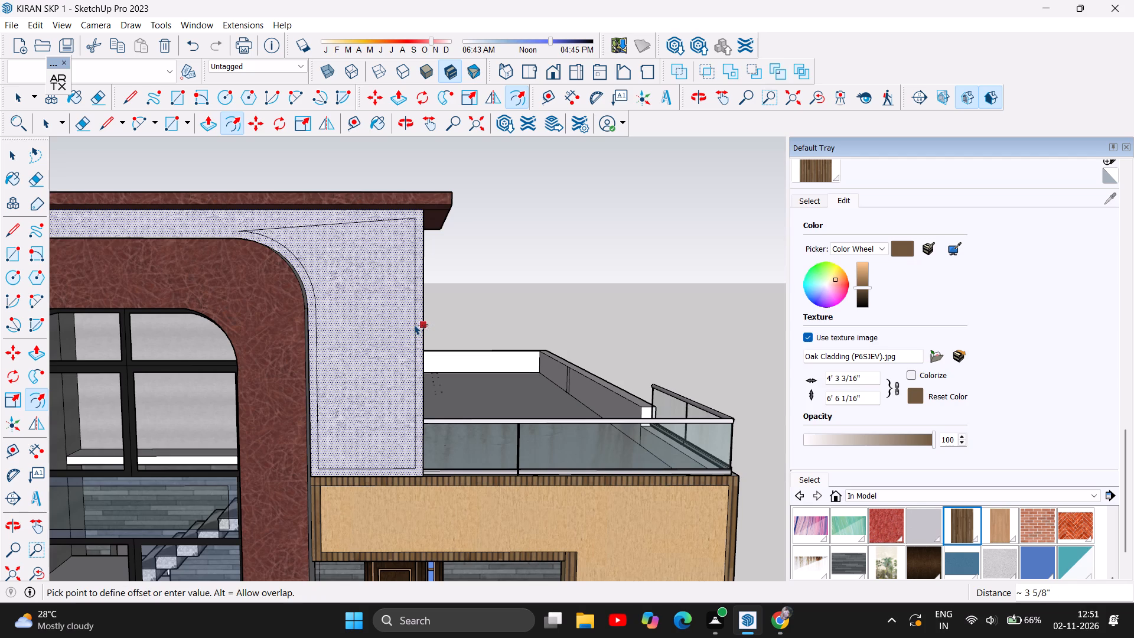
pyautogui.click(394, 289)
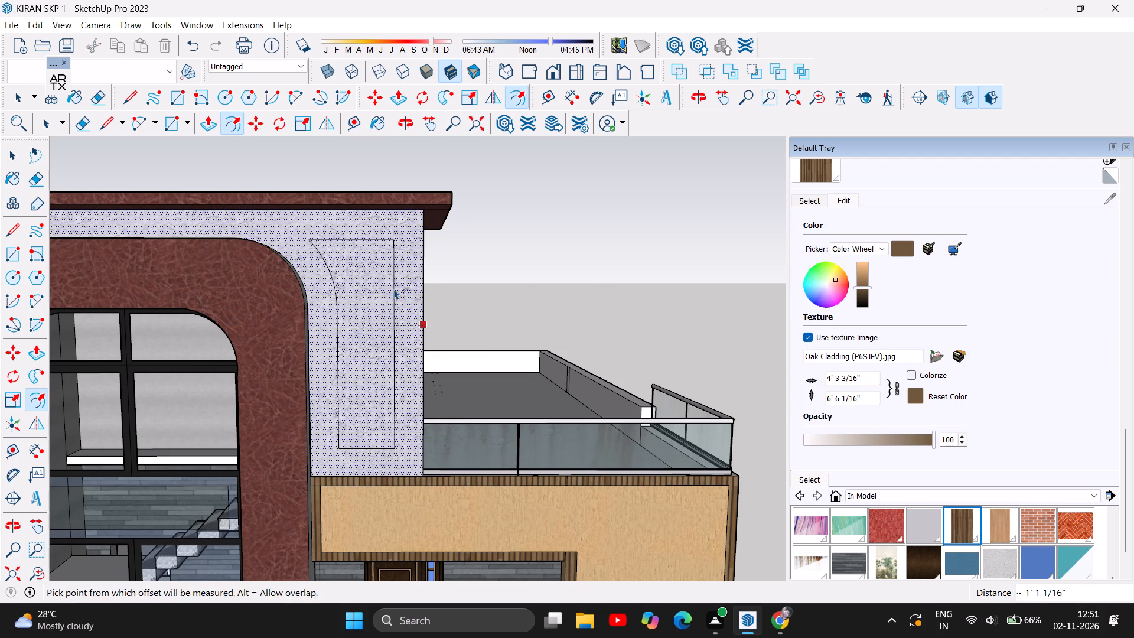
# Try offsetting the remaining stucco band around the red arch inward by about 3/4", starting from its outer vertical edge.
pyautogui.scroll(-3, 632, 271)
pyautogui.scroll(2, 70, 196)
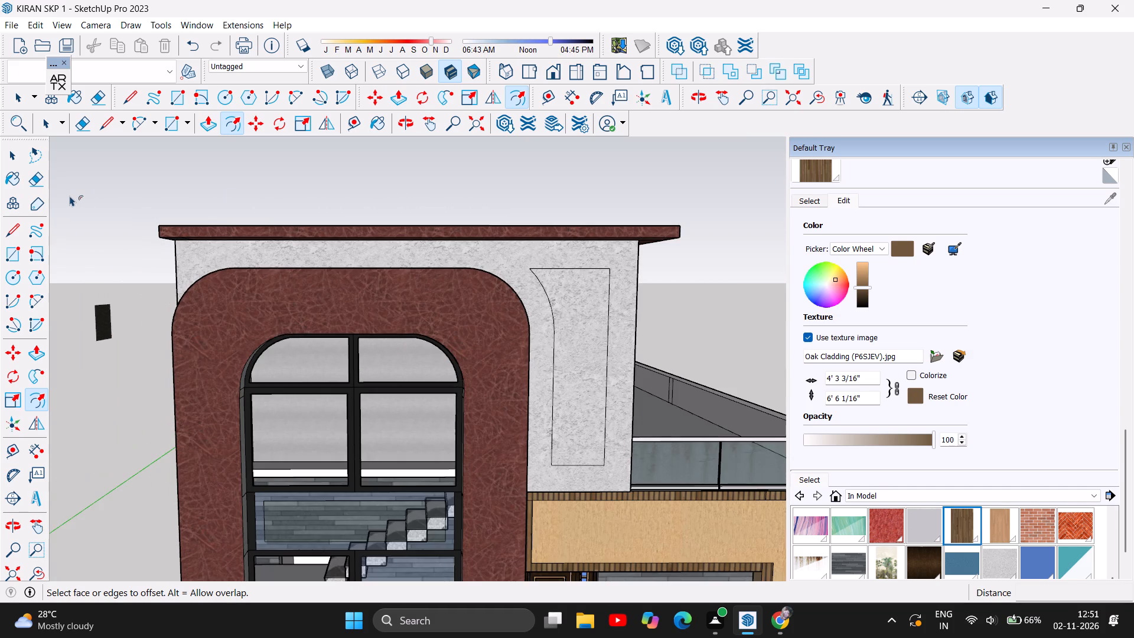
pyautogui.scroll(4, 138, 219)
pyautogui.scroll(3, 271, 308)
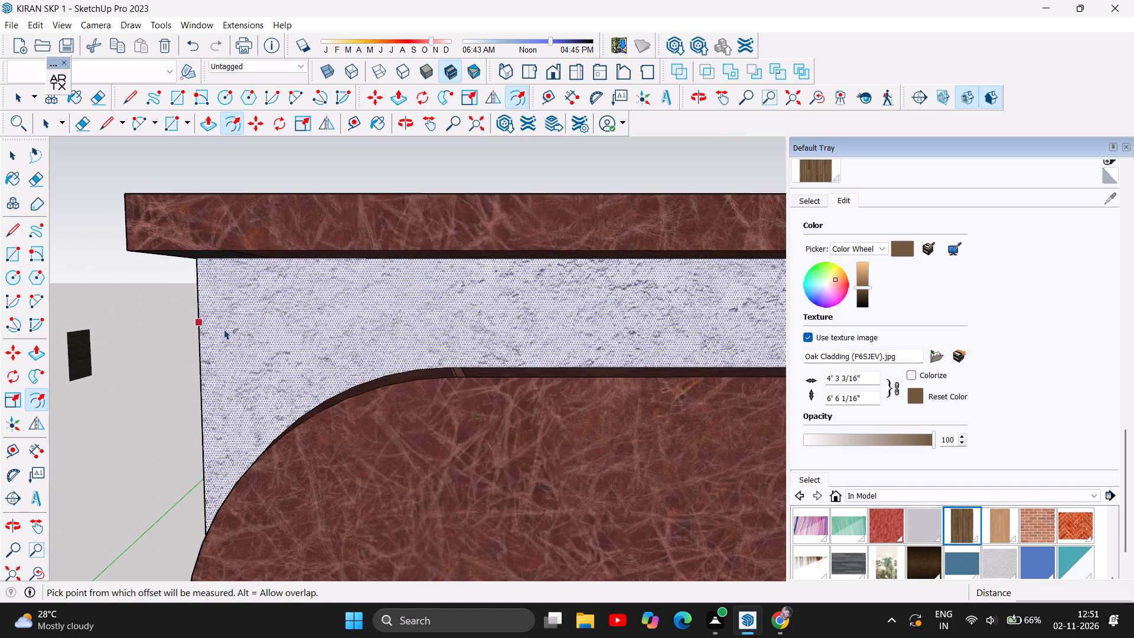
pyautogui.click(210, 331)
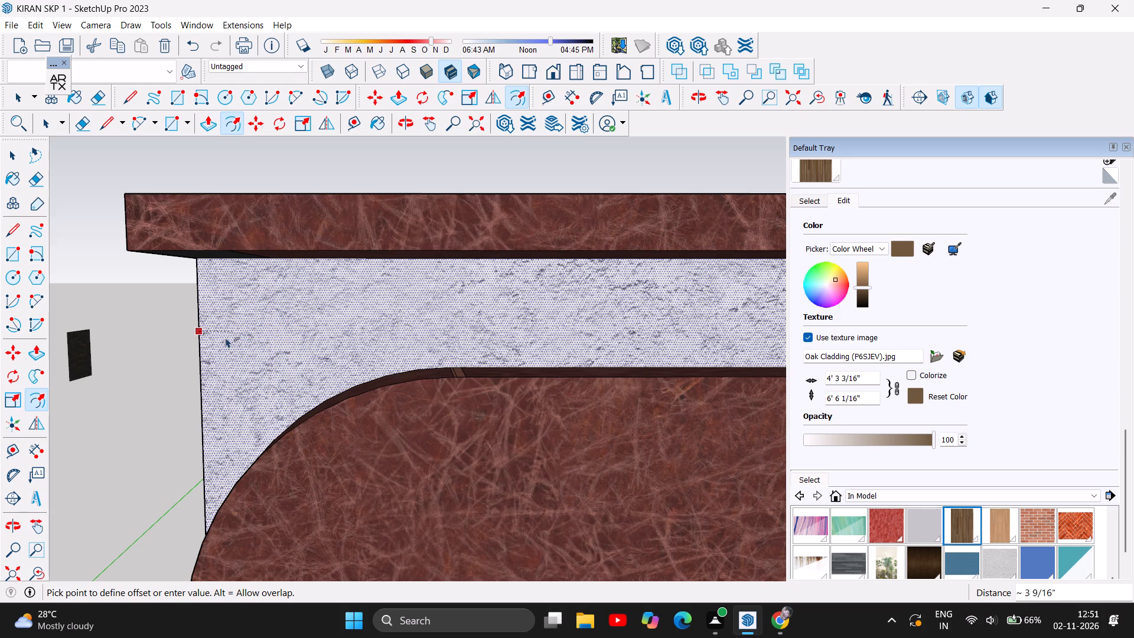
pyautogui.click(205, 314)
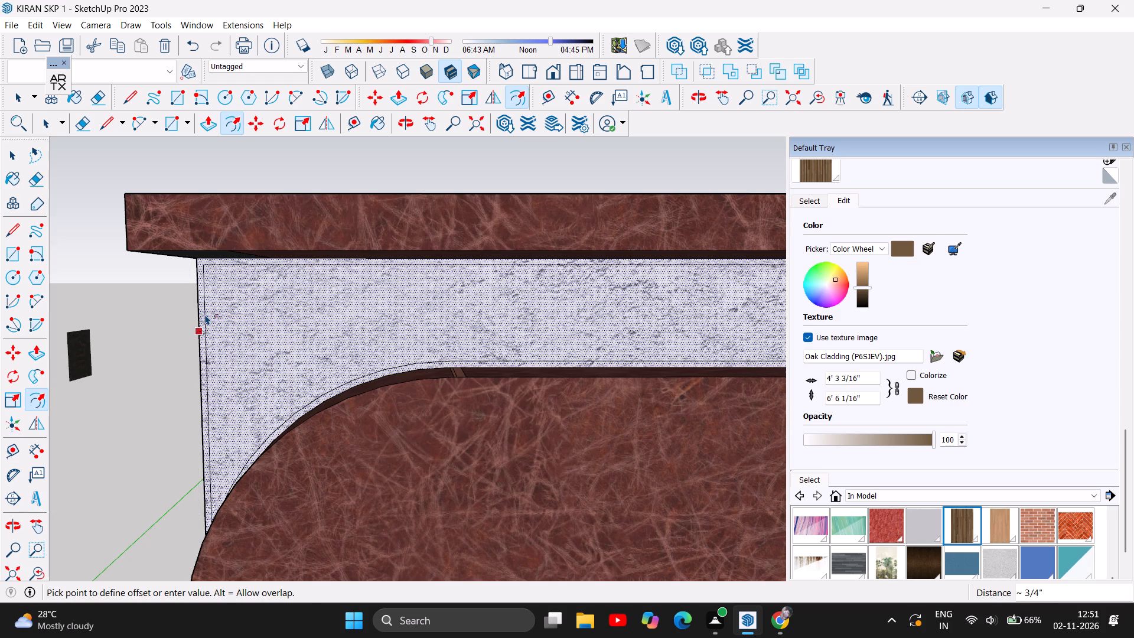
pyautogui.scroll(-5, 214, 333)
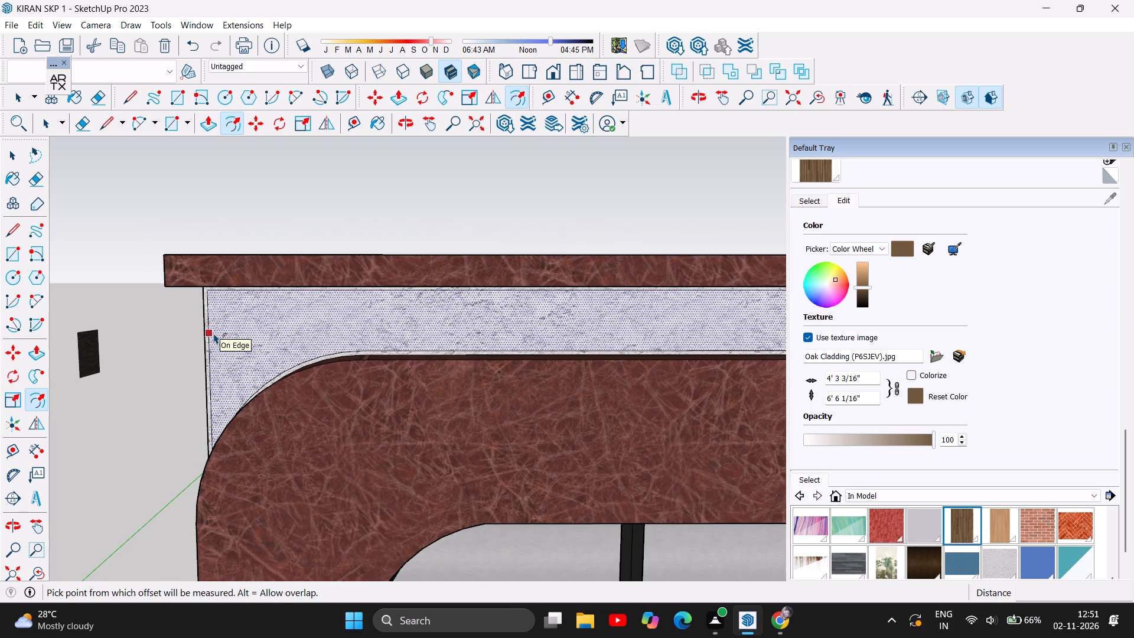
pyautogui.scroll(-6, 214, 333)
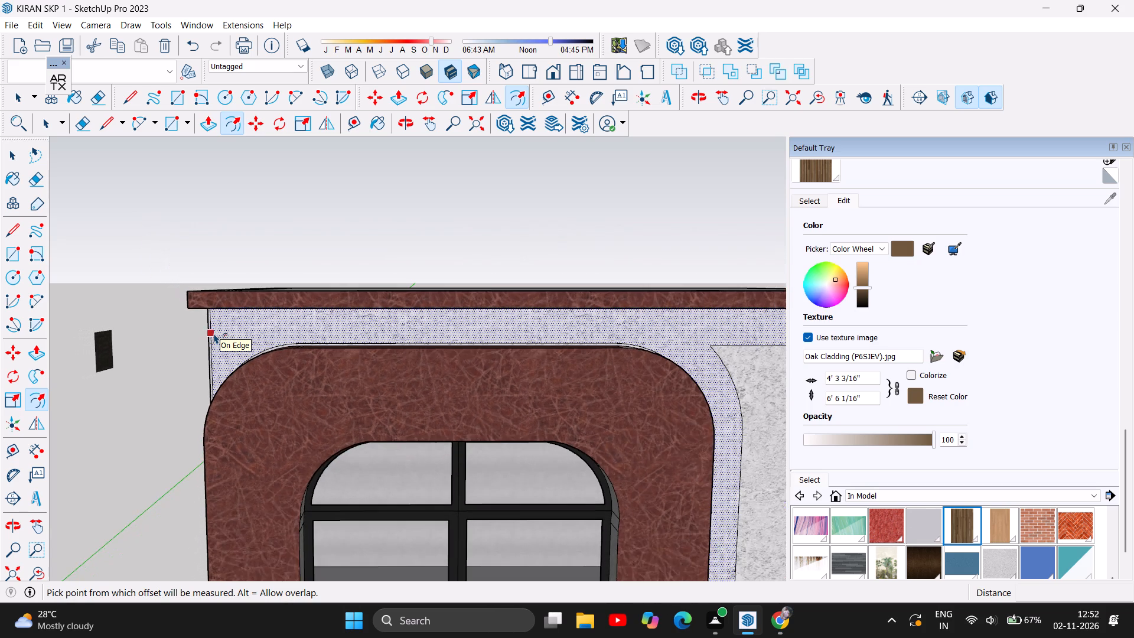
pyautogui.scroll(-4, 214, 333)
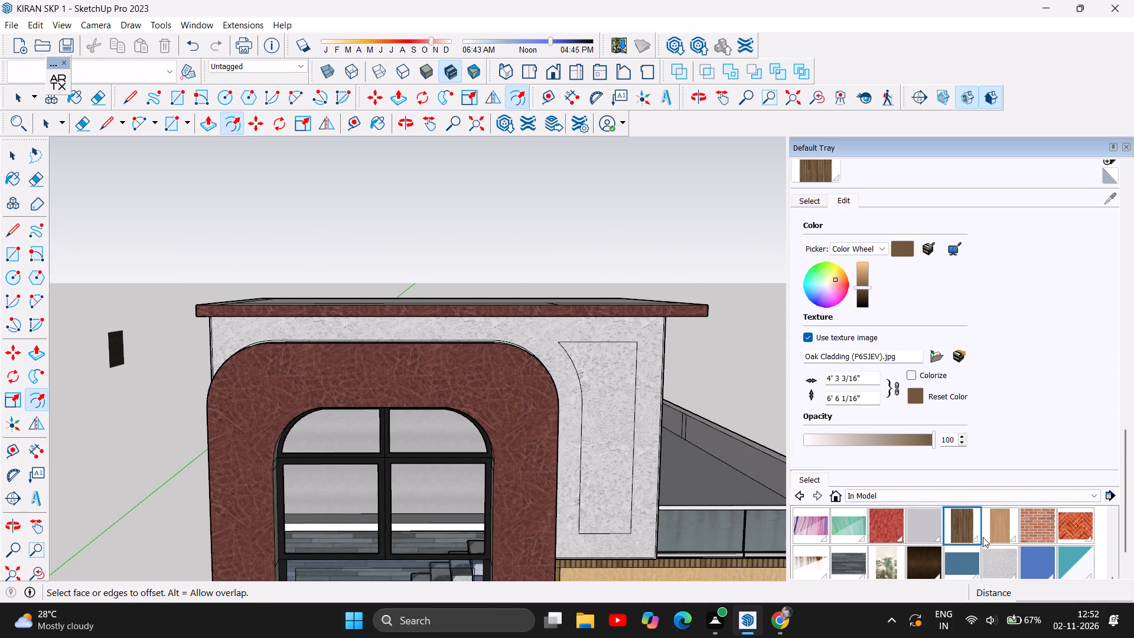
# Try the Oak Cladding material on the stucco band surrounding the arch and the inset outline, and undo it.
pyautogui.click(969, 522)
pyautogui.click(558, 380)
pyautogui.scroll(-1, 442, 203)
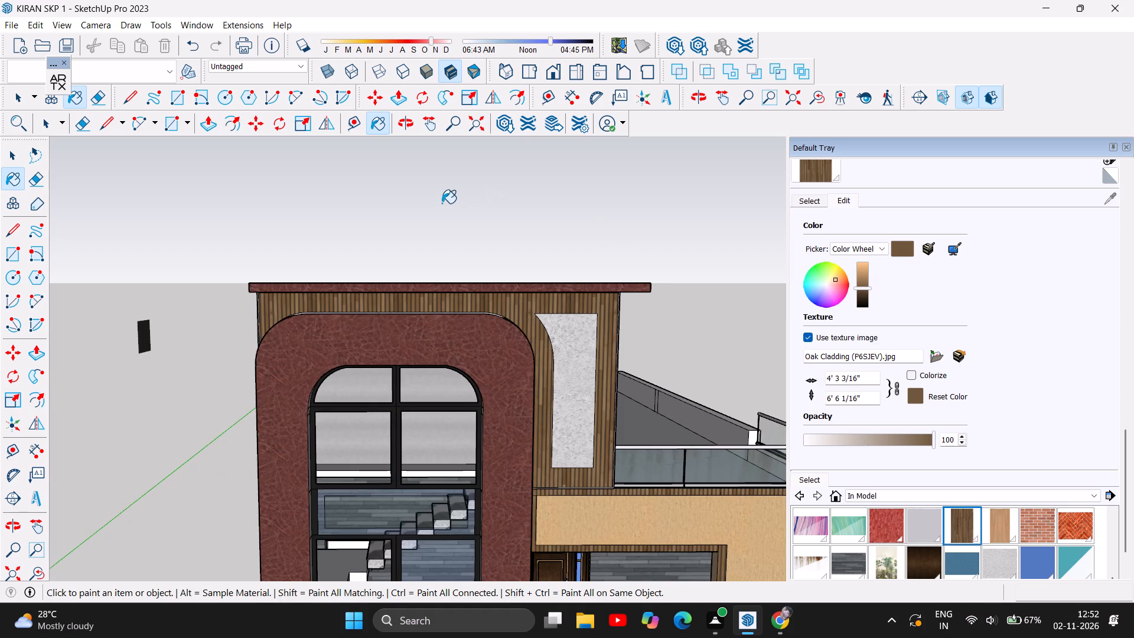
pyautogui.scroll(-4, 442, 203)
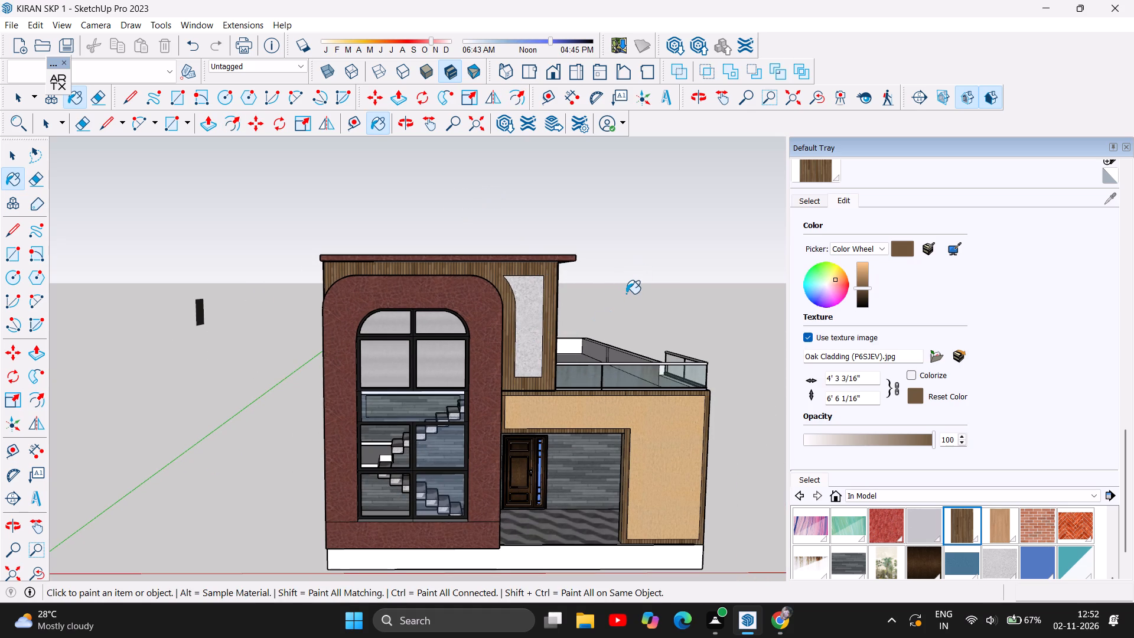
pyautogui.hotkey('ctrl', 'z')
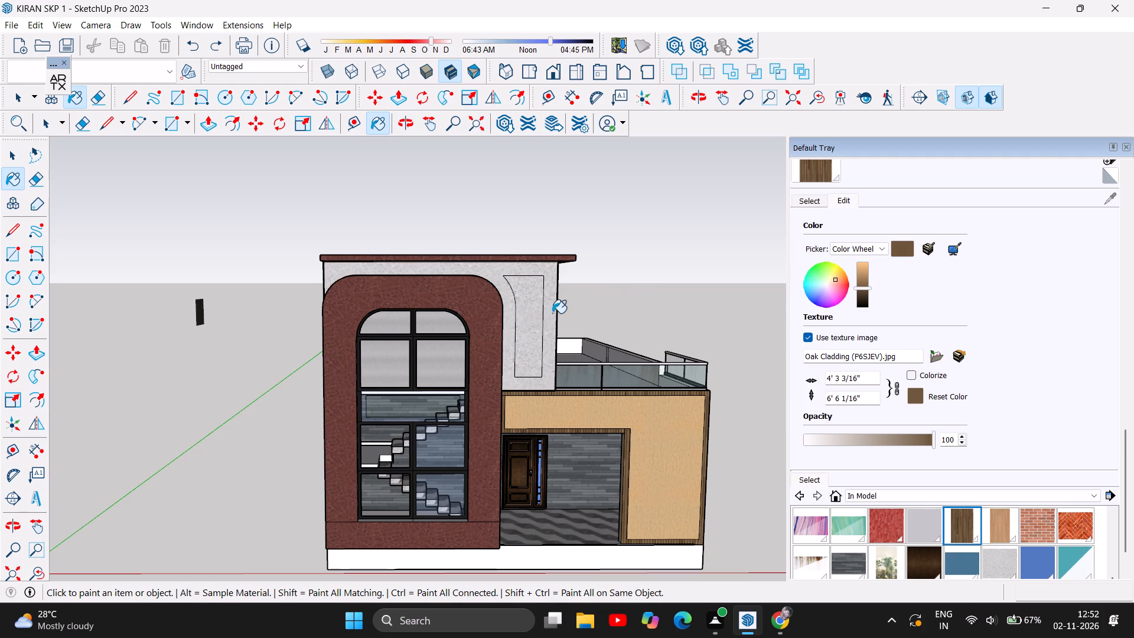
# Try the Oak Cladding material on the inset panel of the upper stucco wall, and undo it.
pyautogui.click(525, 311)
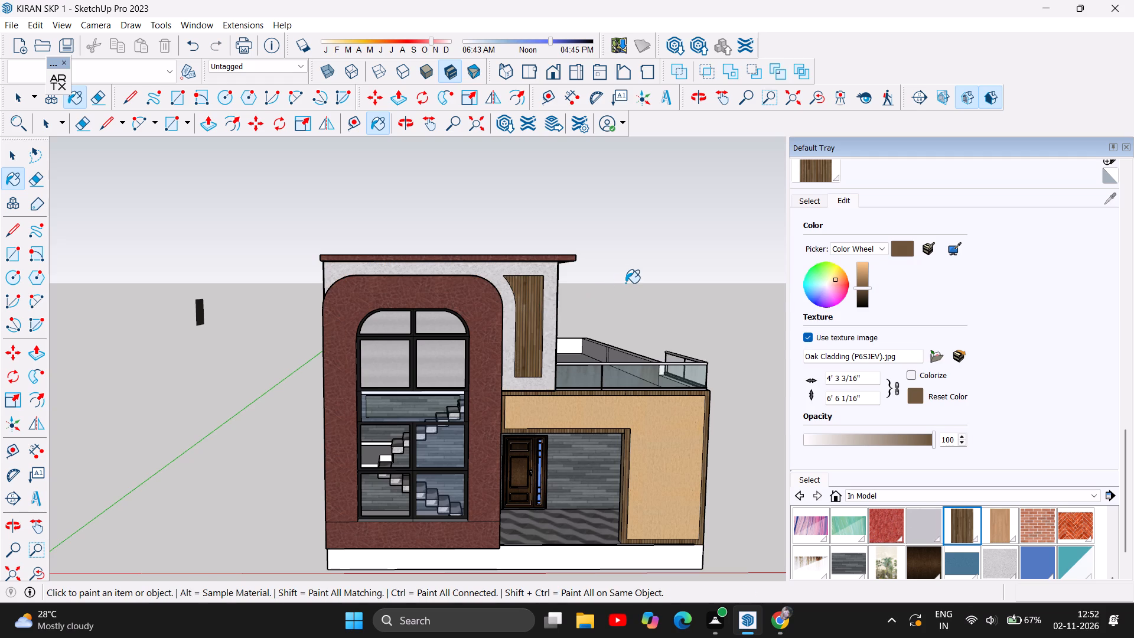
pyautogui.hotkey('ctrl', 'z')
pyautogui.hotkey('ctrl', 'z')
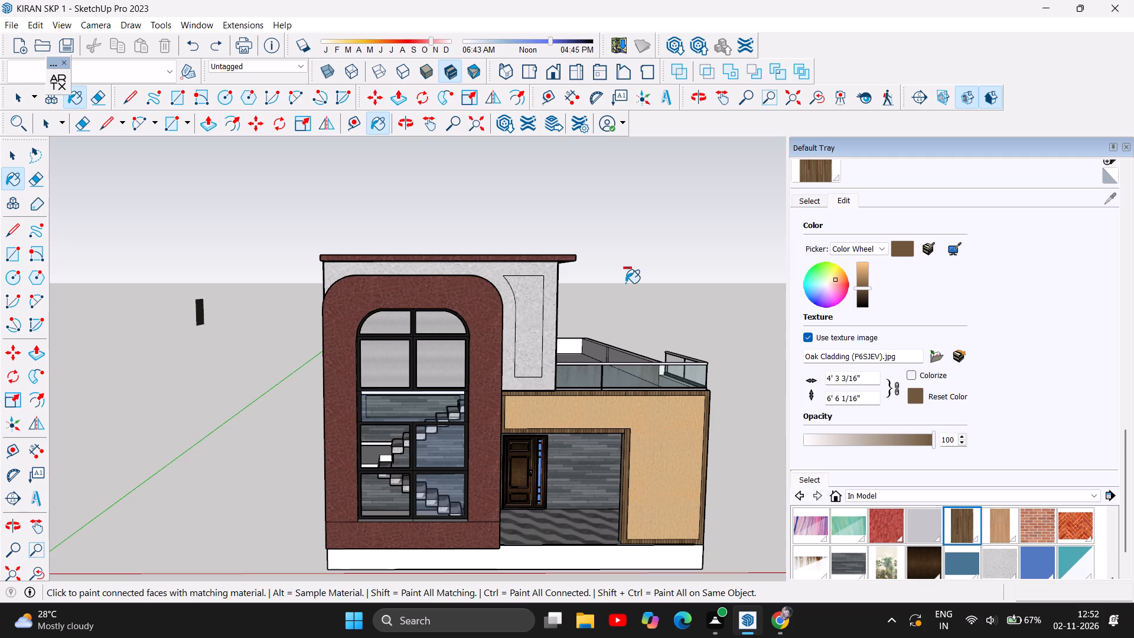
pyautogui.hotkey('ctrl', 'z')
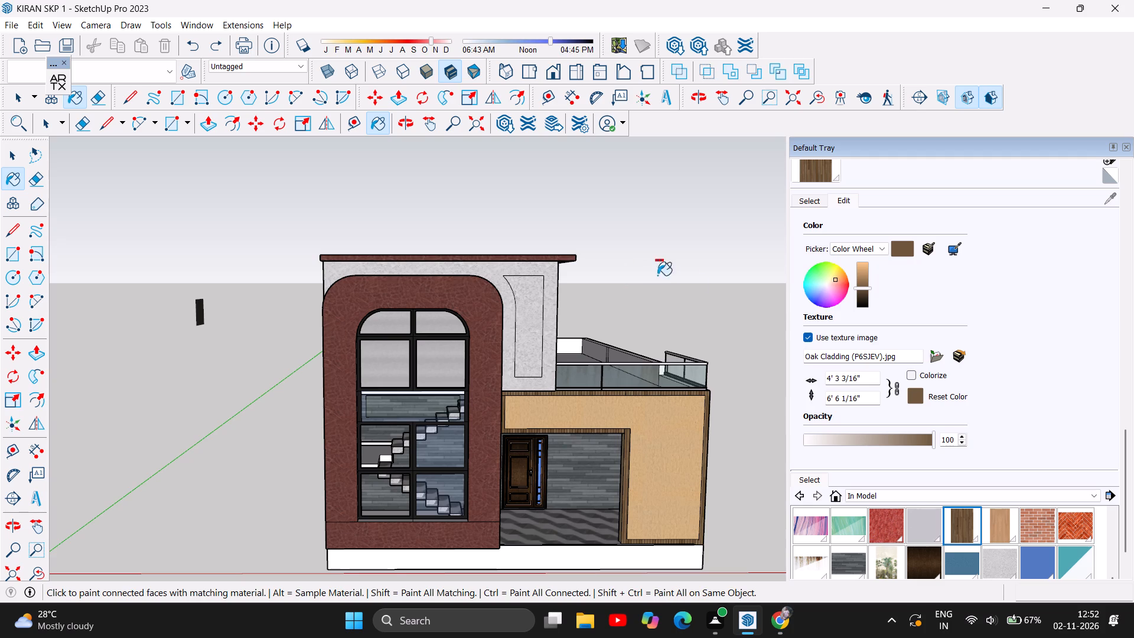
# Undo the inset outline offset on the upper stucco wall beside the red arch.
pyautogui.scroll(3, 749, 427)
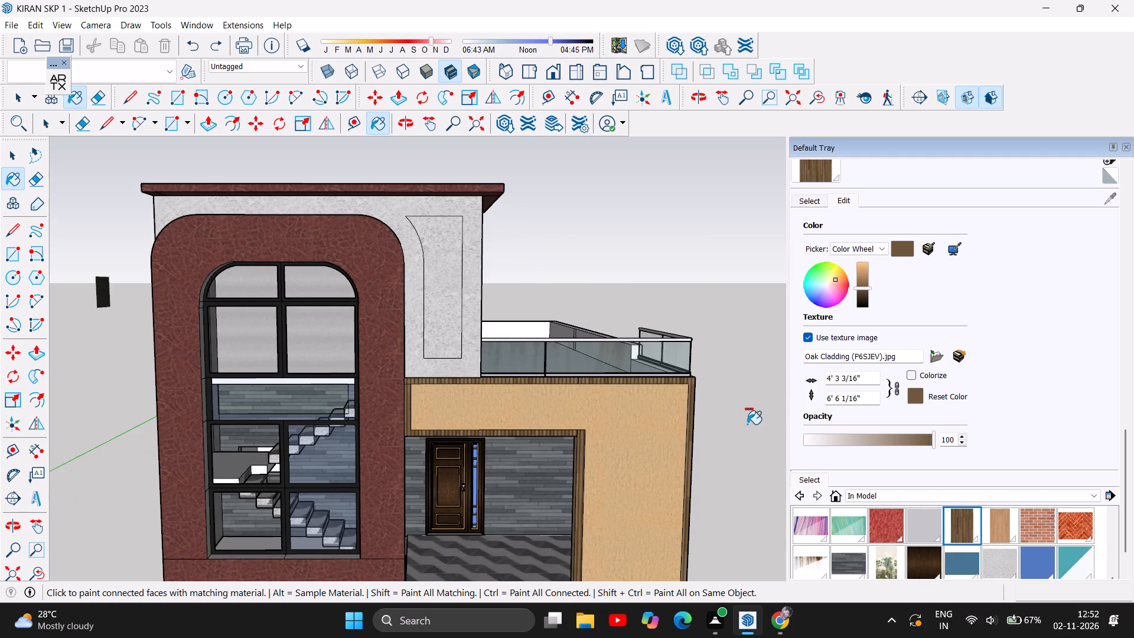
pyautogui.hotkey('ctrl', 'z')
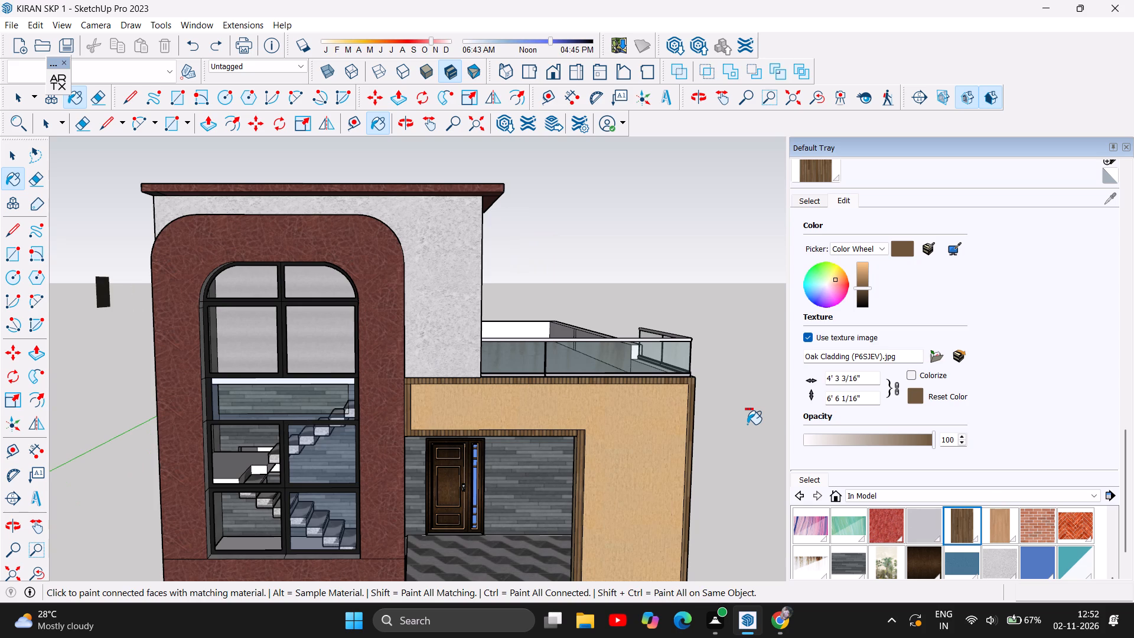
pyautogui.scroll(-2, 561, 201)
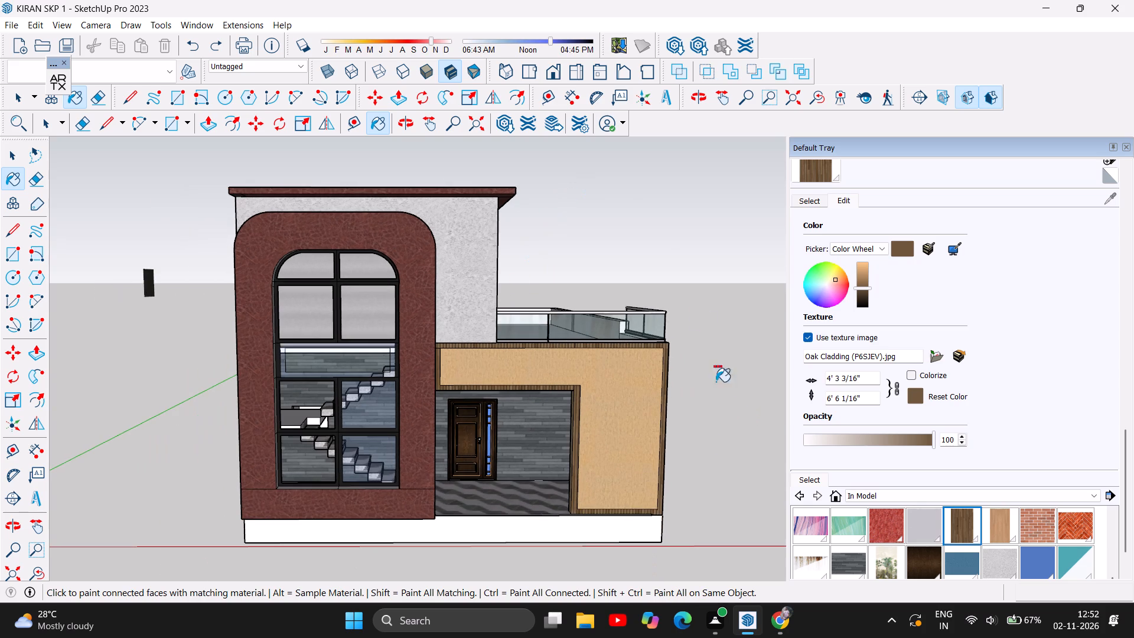
# Undo the Oak Cladding painting on the trim around the L-shaped wood panel, restoring the border's stucco material.
pyautogui.scroll(2, 736, 466)
pyautogui.scroll(-3, 661, 486)
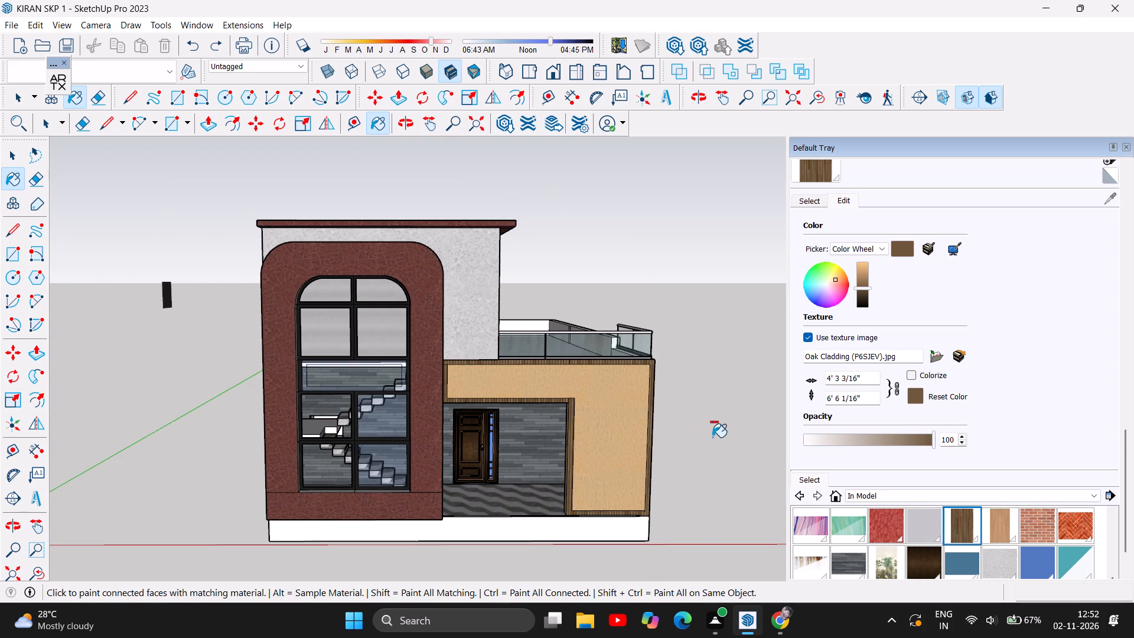
pyautogui.scroll(5, 724, 532)
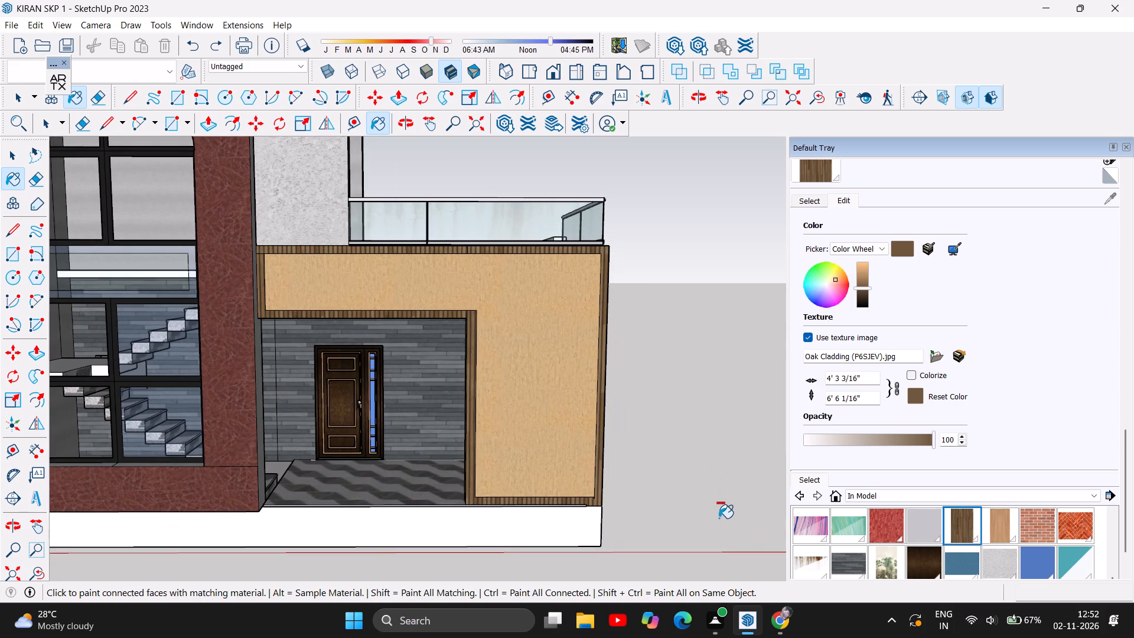
pyautogui.scroll(5, 687, 459)
pyautogui.scroll(-1, 687, 457)
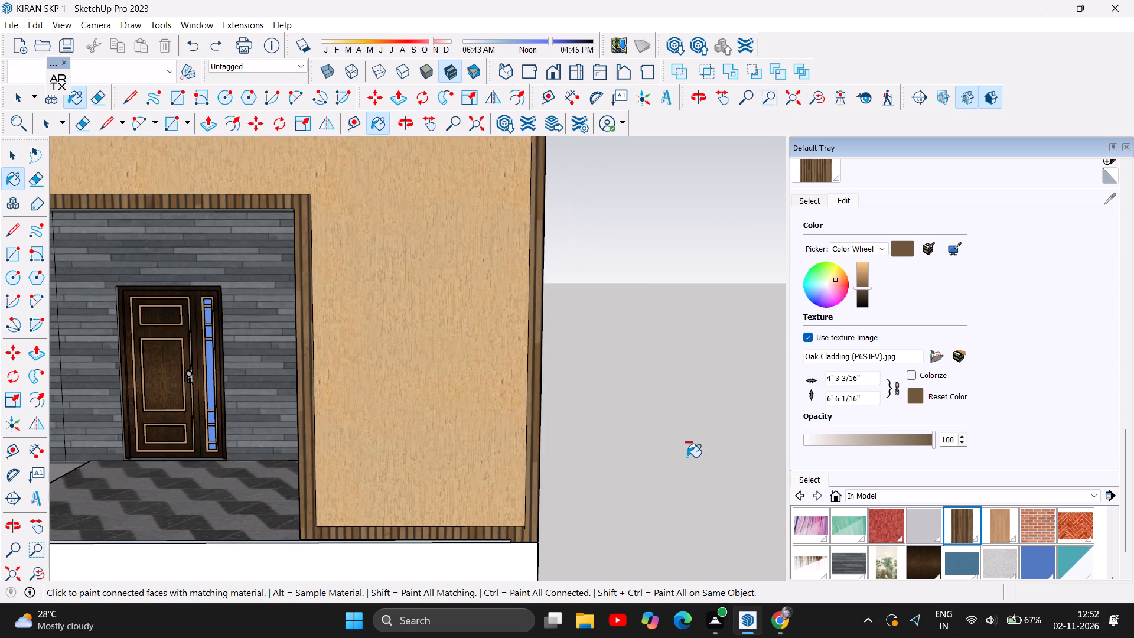
pyautogui.scroll(-4, 687, 457)
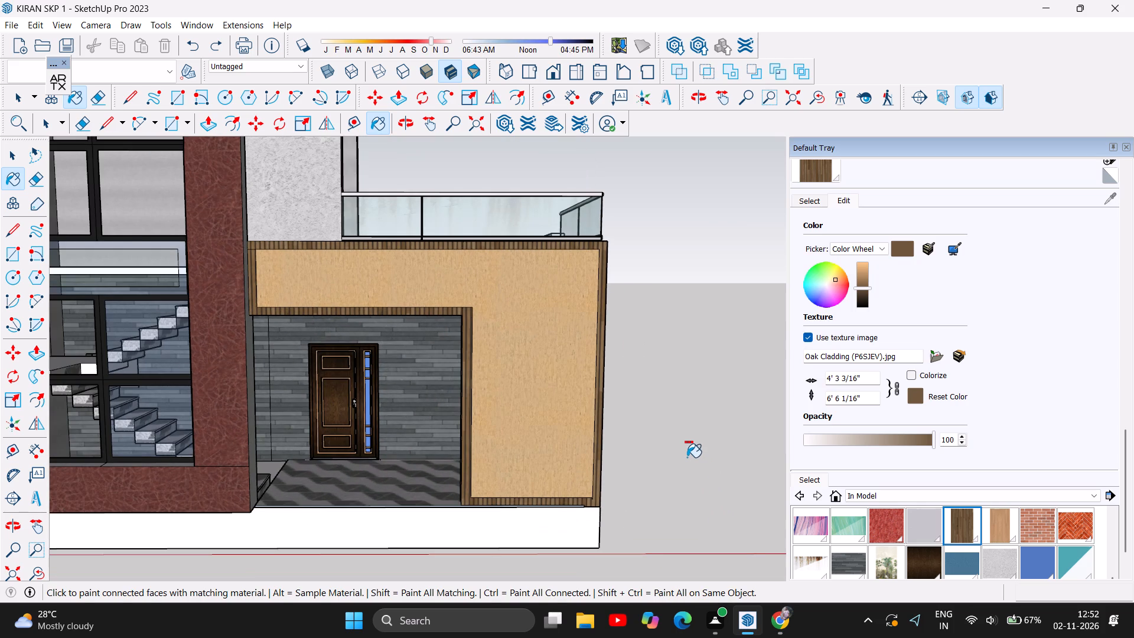
pyautogui.hotkey('ctrl', 'z')
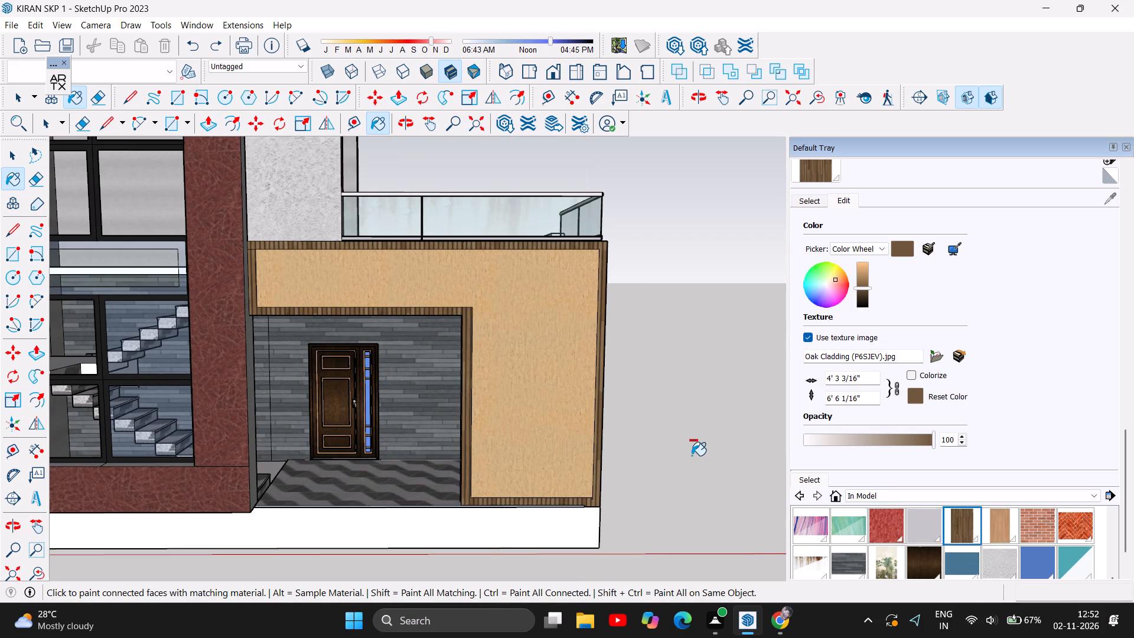
pyautogui.click(692, 455)
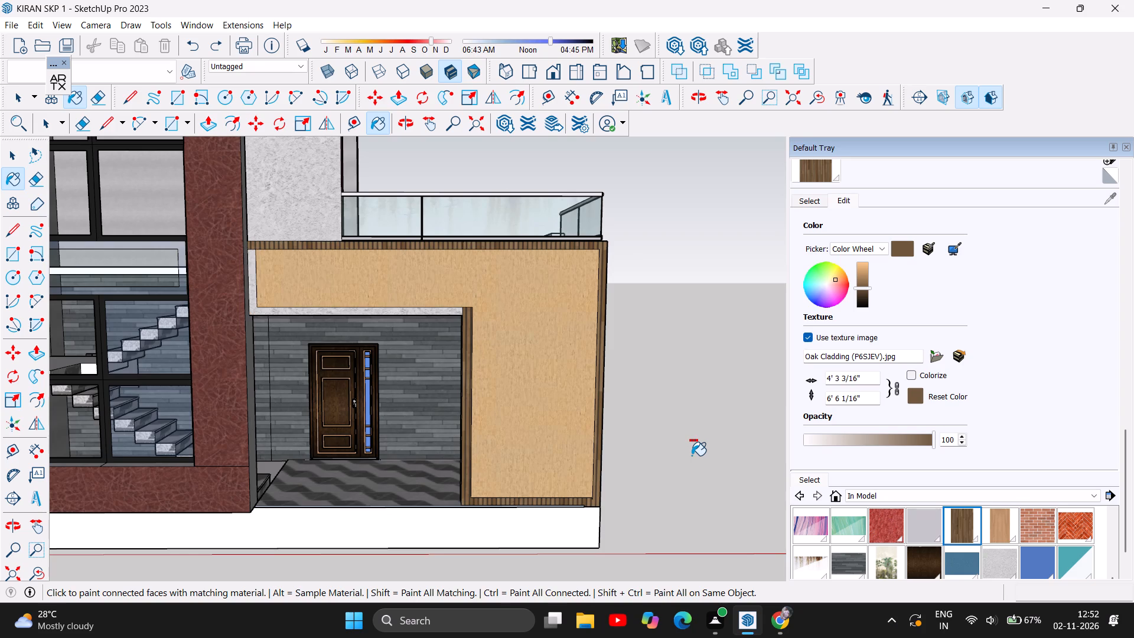
pyautogui.hotkey('ctrl', 'z')
pyautogui.hotkey('ctrl', 'z')
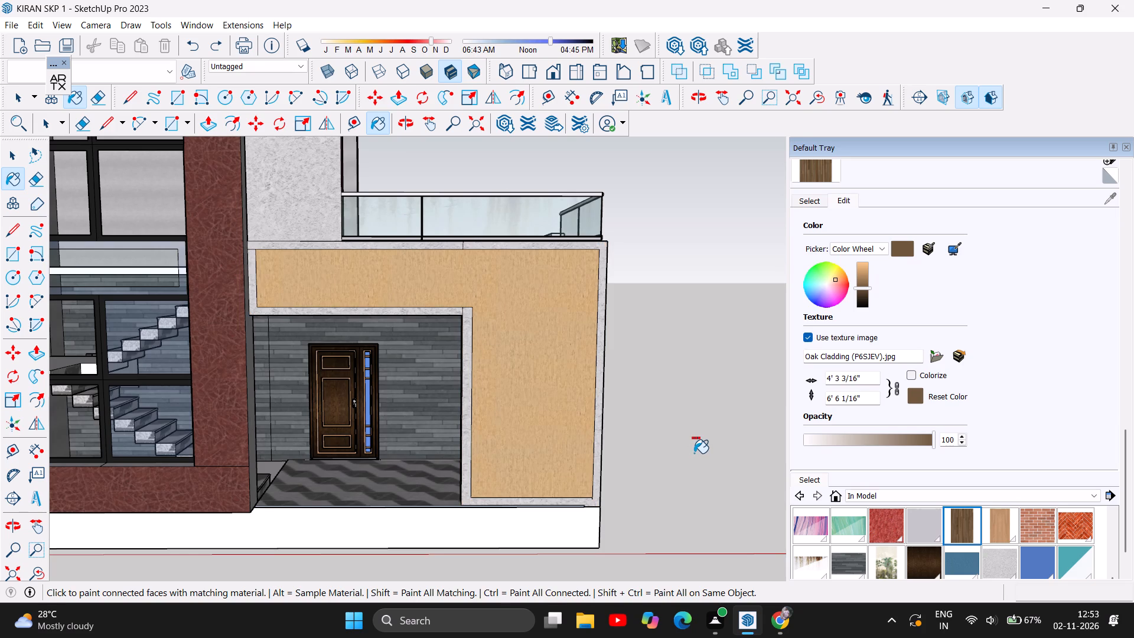
pyautogui.hotkey('ctrl', 'z')
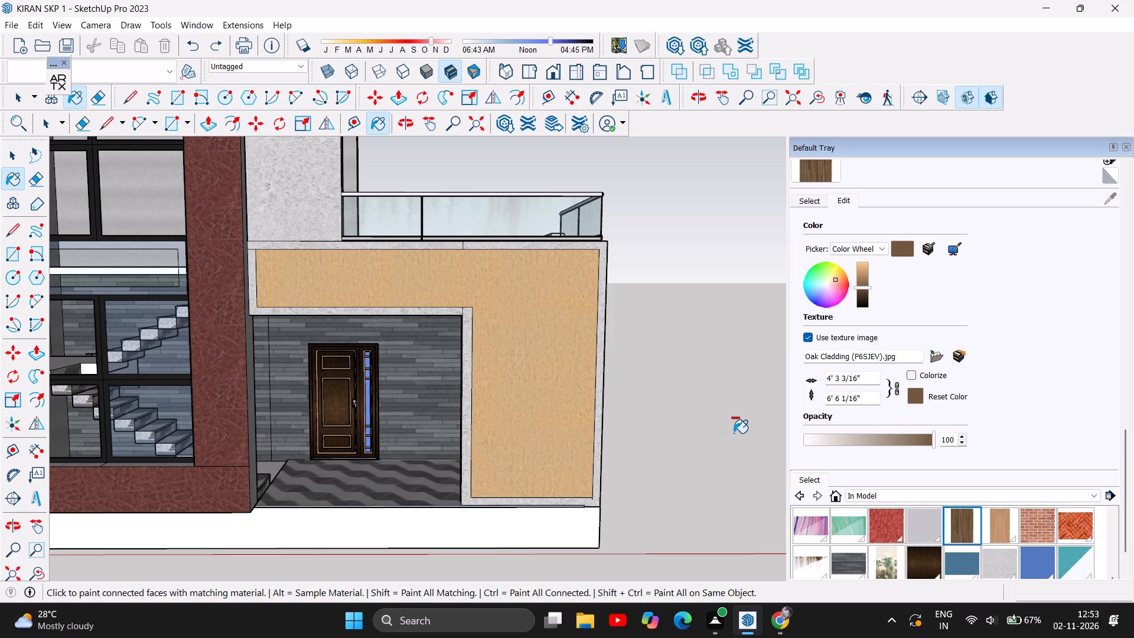
# Save the house model.
pyautogui.scroll(-3, 734, 433)
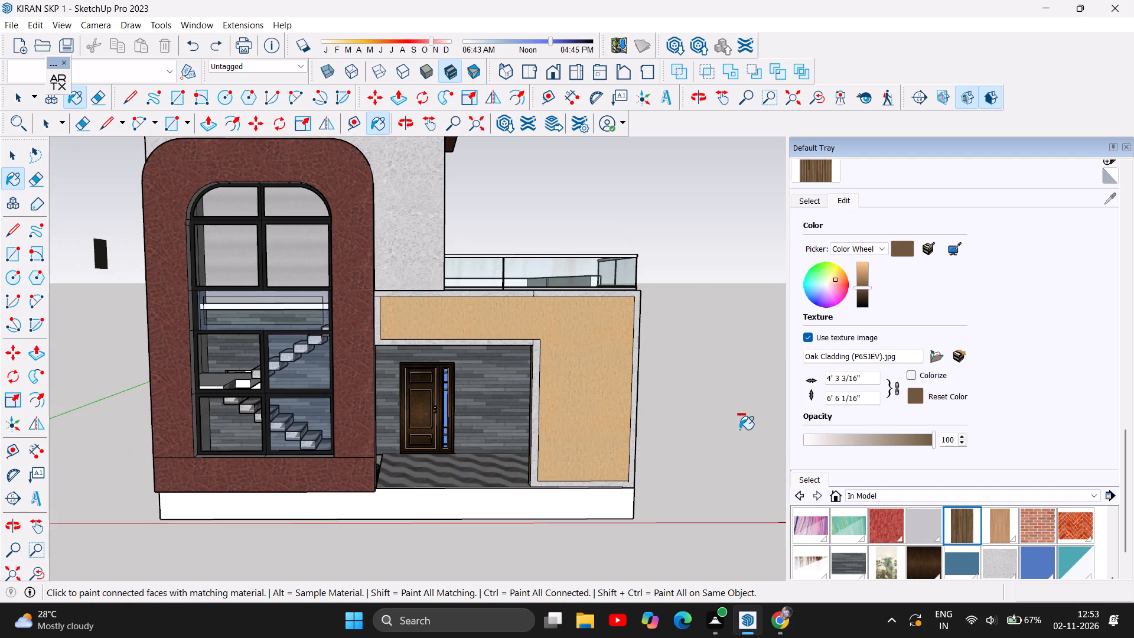
pyautogui.hotkey('ctrl', 's')
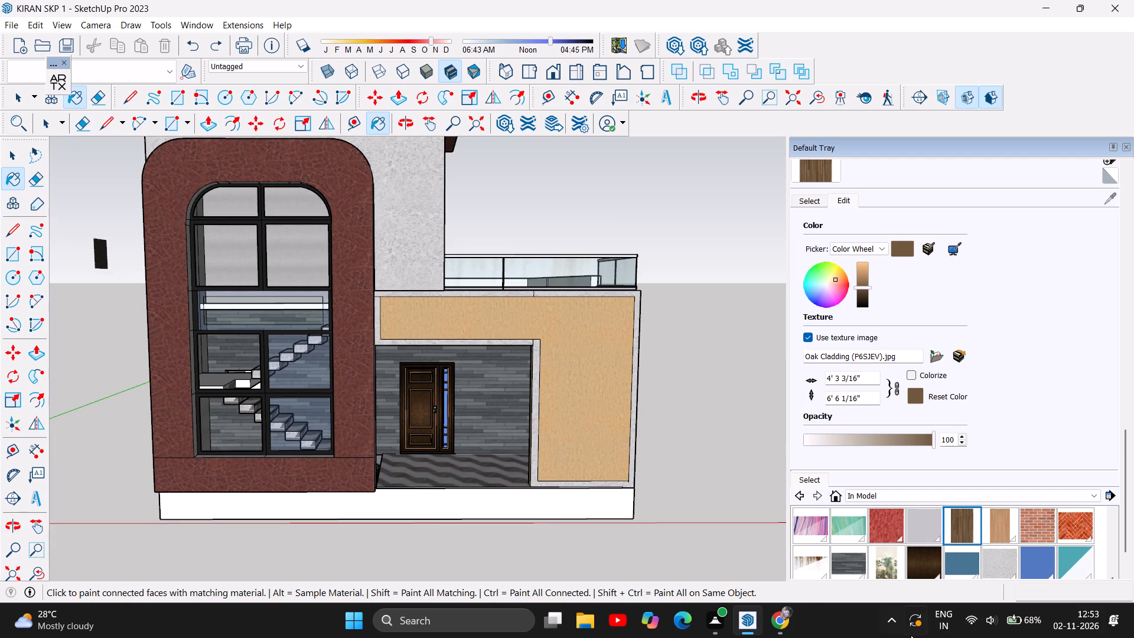
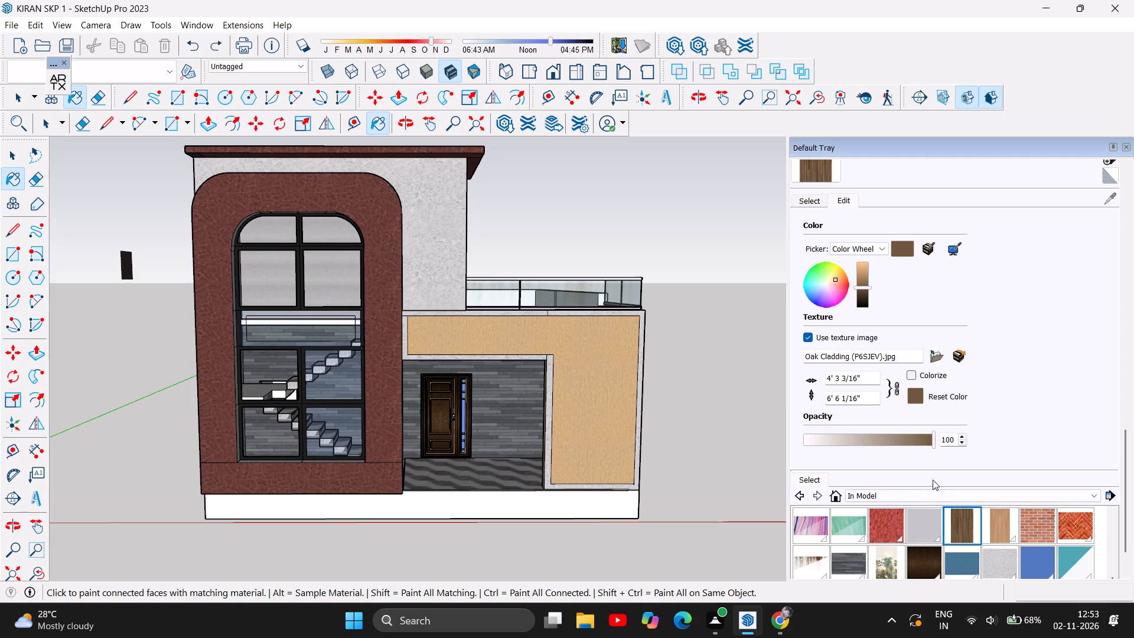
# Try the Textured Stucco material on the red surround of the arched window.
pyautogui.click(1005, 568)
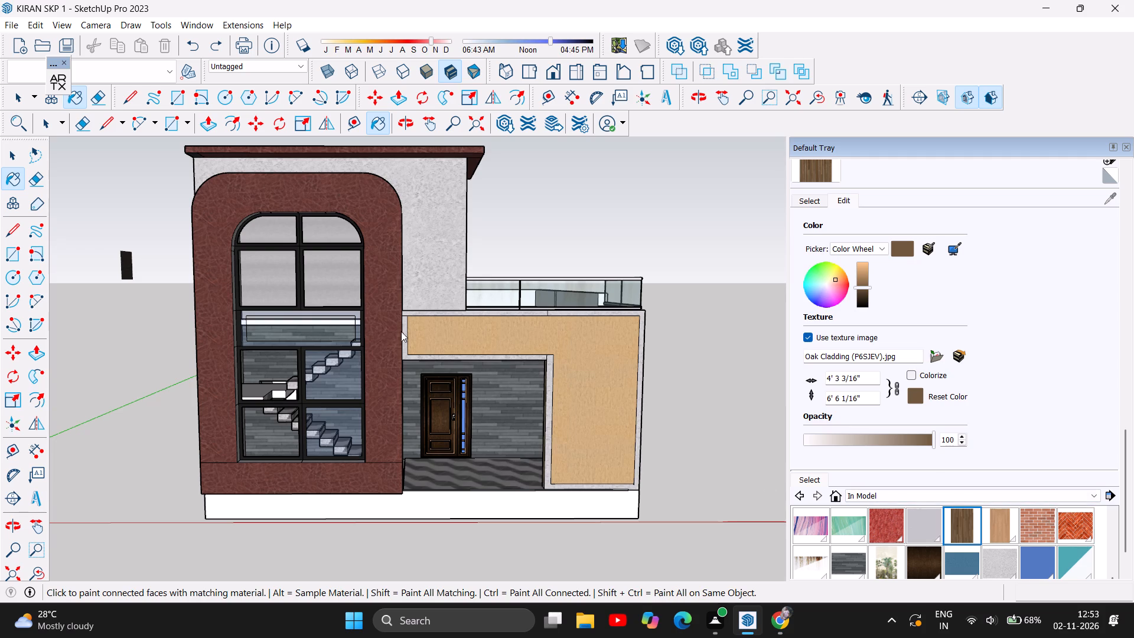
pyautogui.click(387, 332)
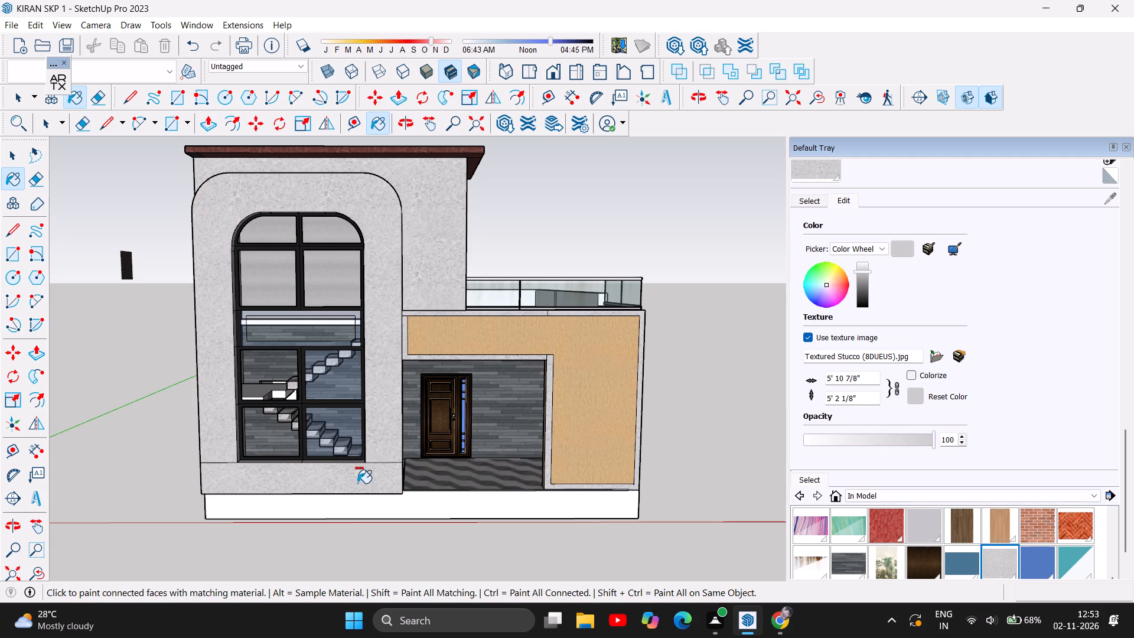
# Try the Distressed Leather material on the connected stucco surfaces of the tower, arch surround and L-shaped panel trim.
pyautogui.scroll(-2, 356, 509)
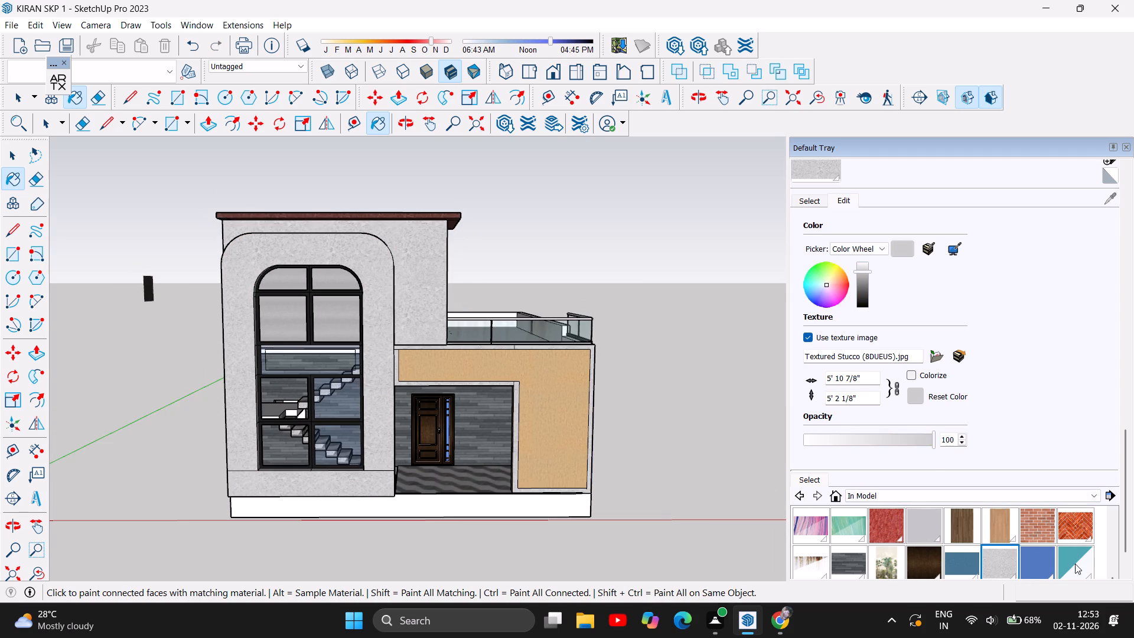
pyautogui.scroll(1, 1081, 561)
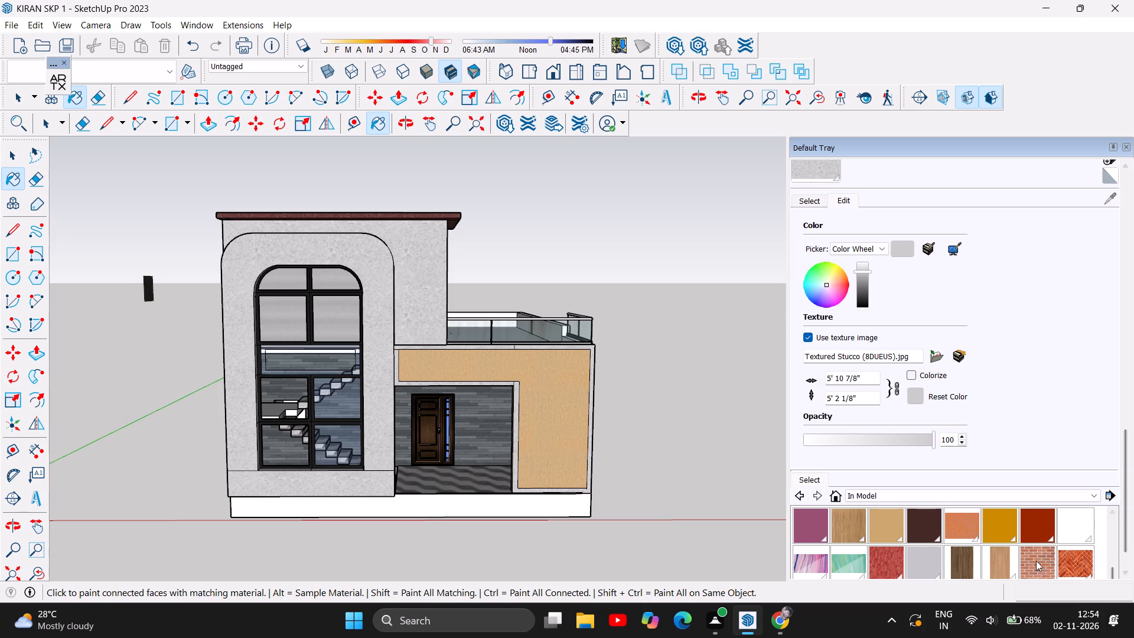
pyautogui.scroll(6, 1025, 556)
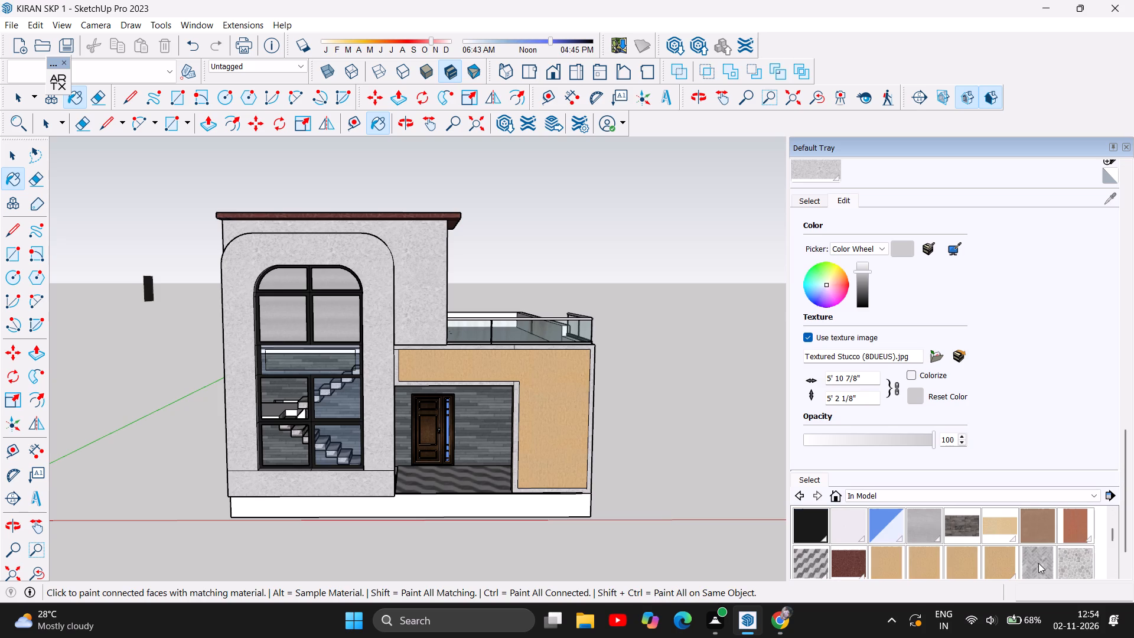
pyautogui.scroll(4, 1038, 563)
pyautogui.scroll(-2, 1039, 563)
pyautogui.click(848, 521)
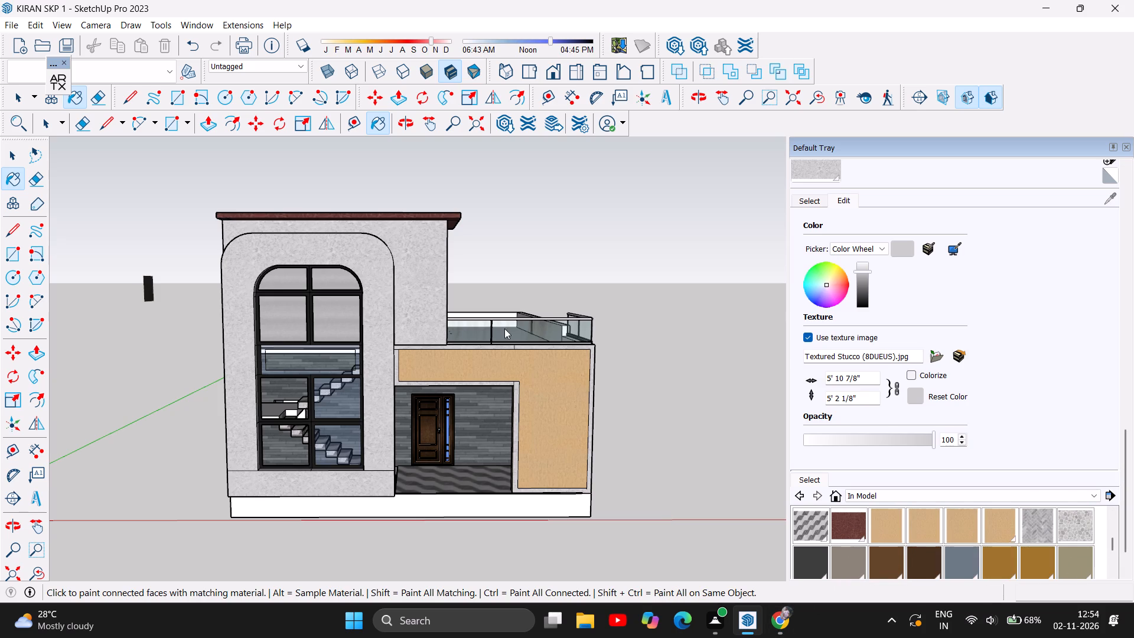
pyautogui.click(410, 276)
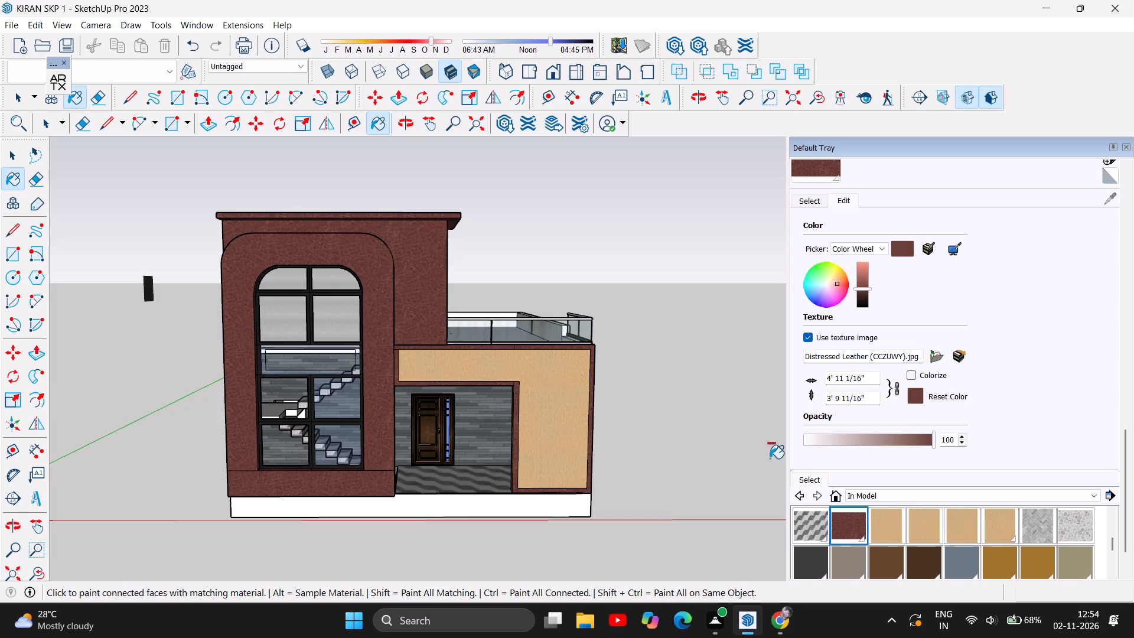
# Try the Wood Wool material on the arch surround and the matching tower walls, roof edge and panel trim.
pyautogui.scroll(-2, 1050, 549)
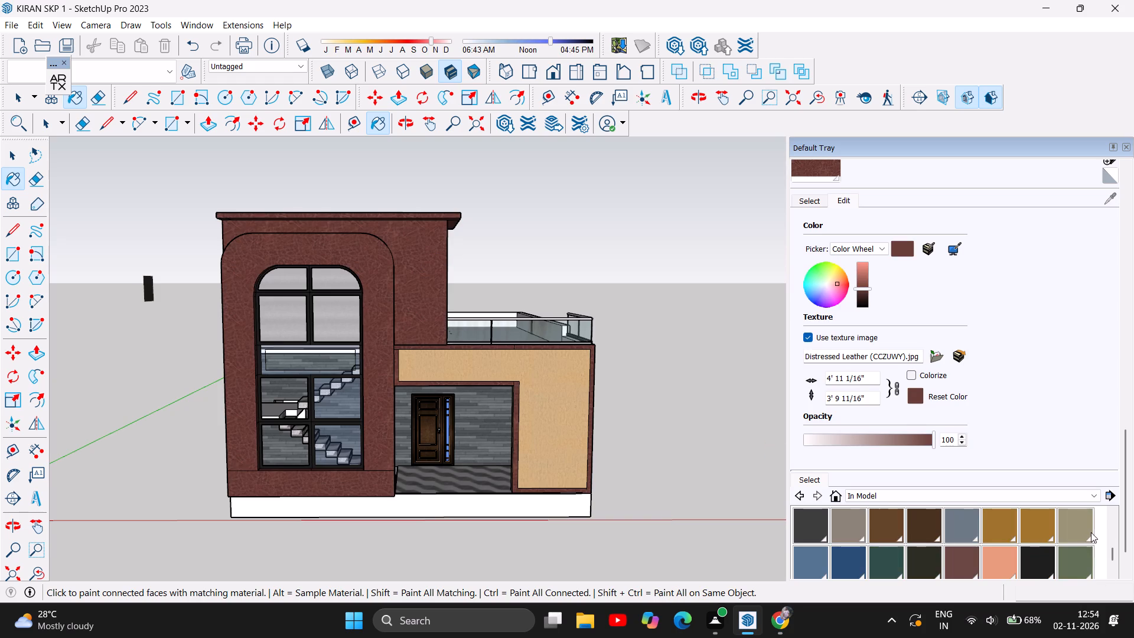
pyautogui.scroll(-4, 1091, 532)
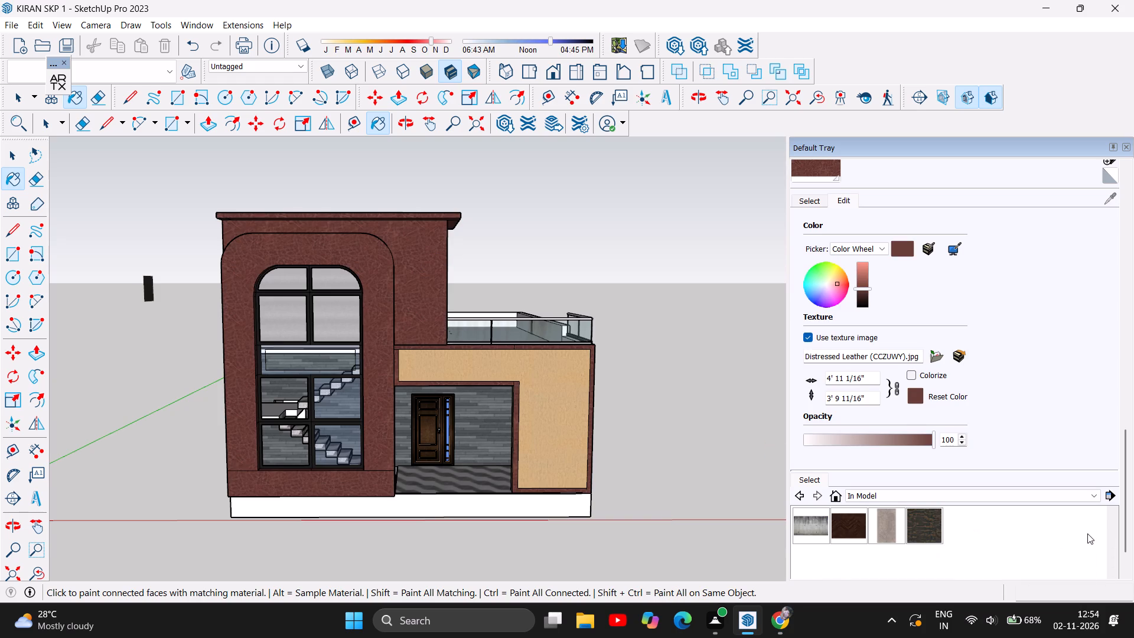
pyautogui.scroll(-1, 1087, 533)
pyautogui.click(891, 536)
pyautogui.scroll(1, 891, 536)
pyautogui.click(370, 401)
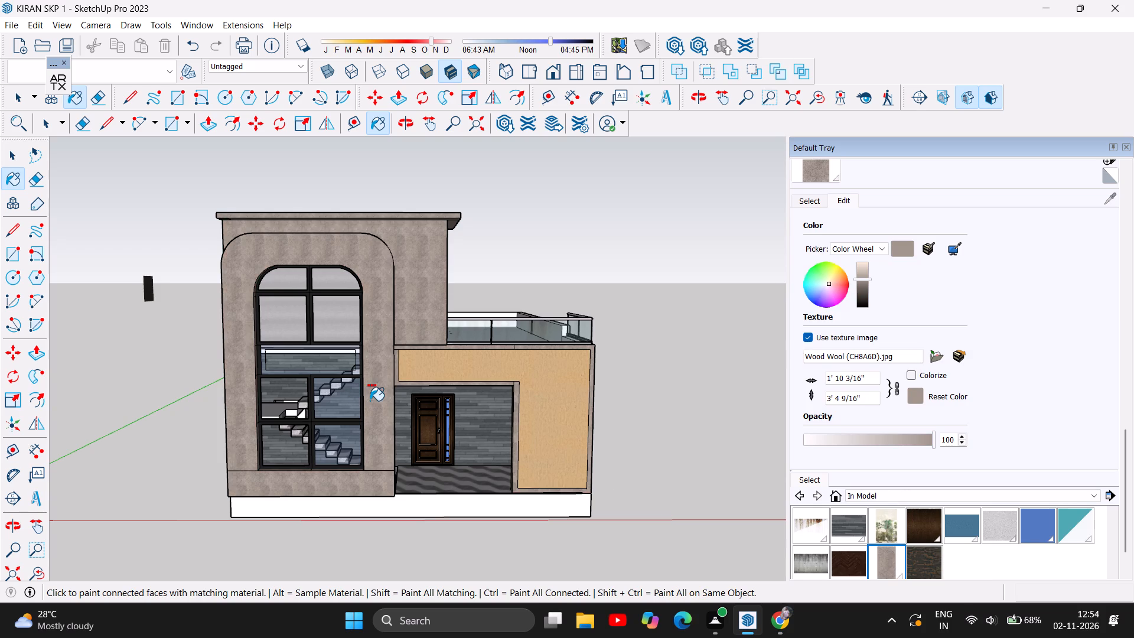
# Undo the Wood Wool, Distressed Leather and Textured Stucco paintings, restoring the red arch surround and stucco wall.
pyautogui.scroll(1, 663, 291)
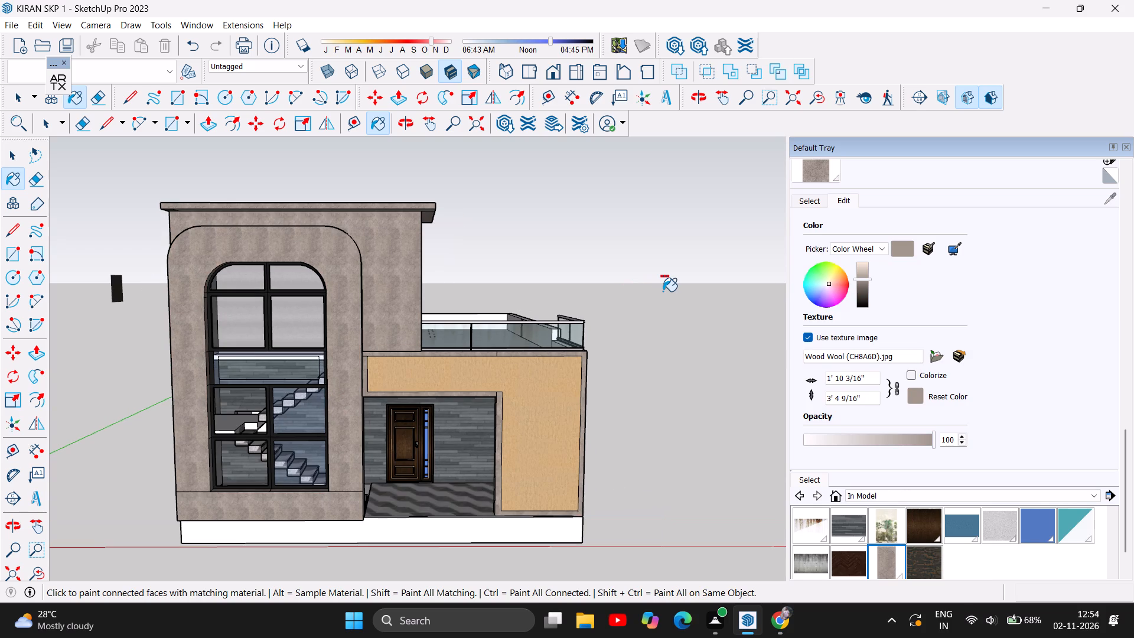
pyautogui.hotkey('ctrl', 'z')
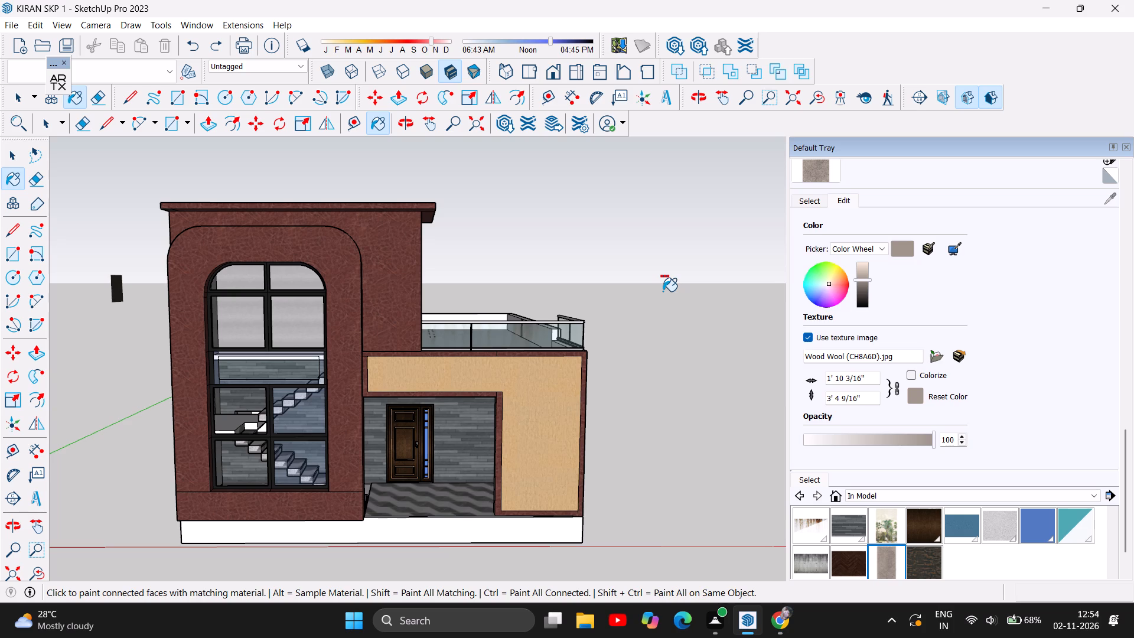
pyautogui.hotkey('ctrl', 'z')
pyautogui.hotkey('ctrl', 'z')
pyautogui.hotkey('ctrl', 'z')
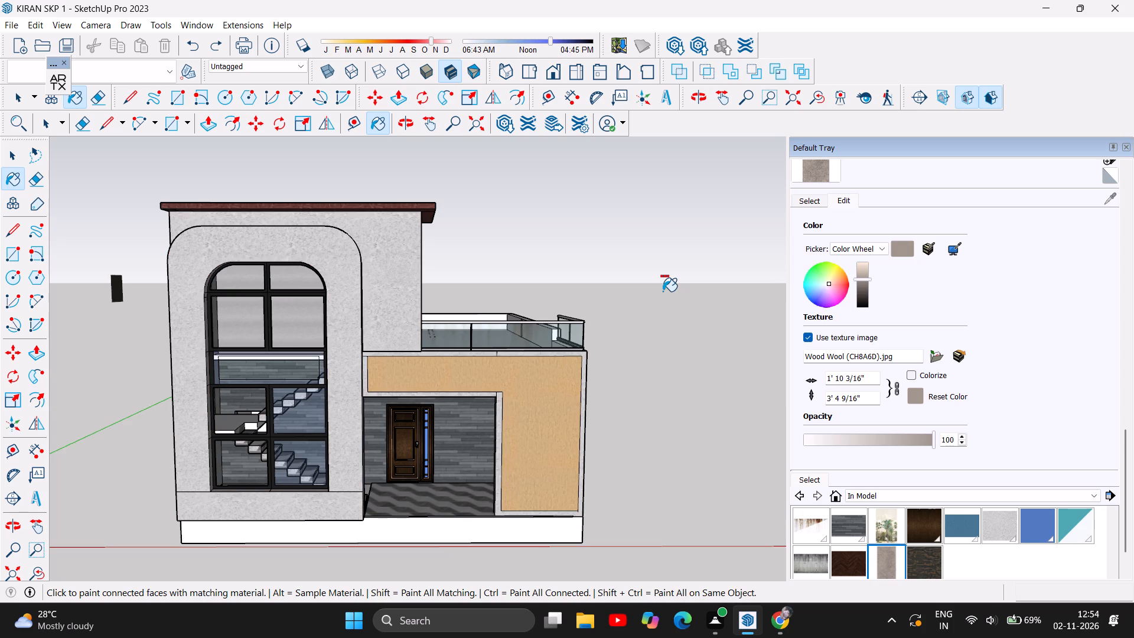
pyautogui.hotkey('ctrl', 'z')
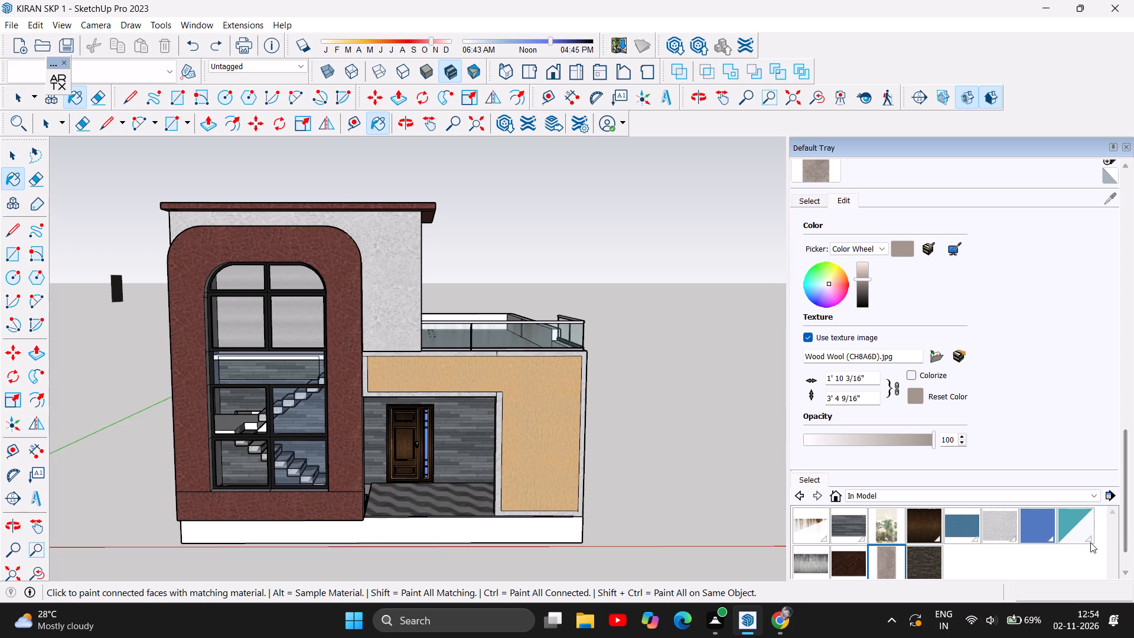
# Draw a diagonal line about 11' 3 1/2" long down the lower stair flight's open side, from the landing to the lowest tread's corner.
pyautogui.scroll(1, 1091, 540)
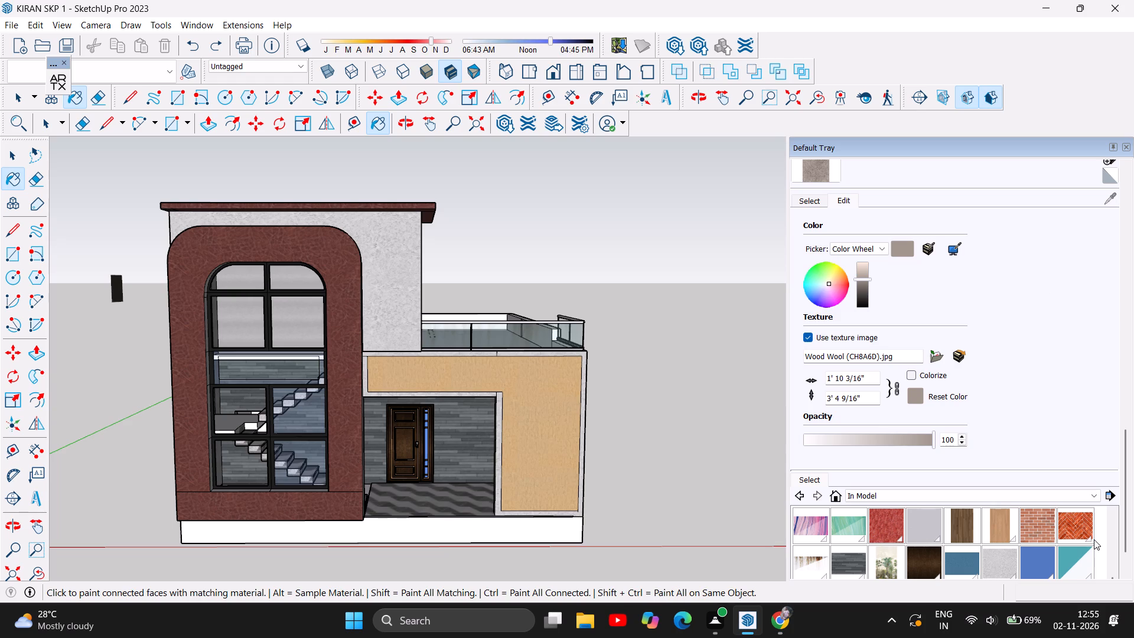
pyautogui.click(395, 122)
pyautogui.moveTo(539, 288); pyautogui.dragTo(328, 267)
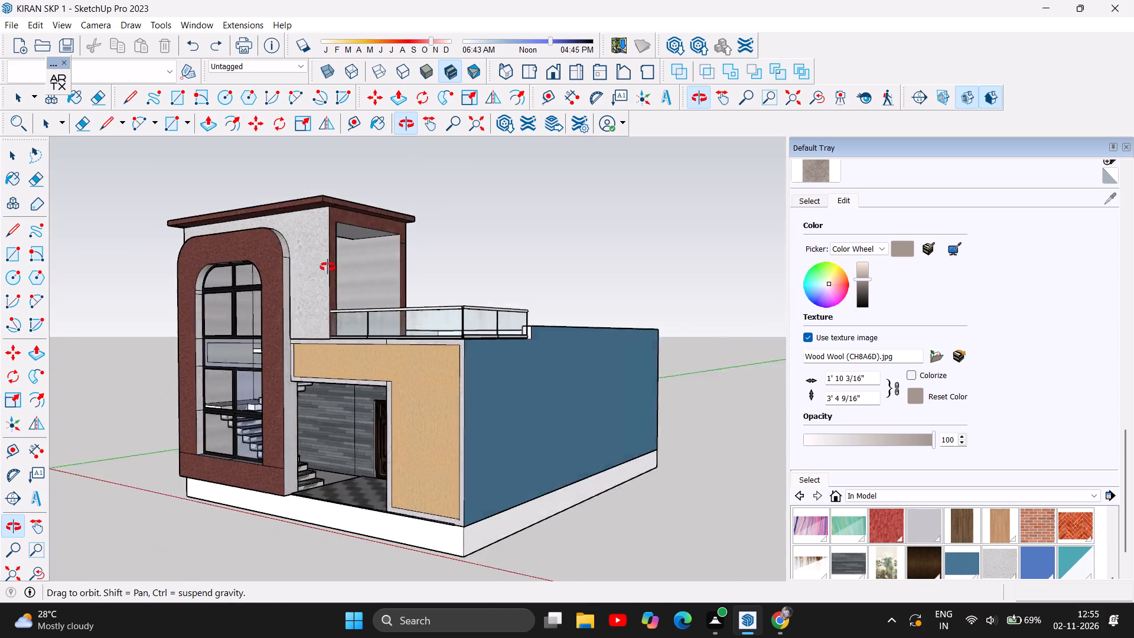
pyautogui.moveTo(328, 267); pyautogui.dragTo(258, 281)
pyautogui.scroll(4, 331, 477)
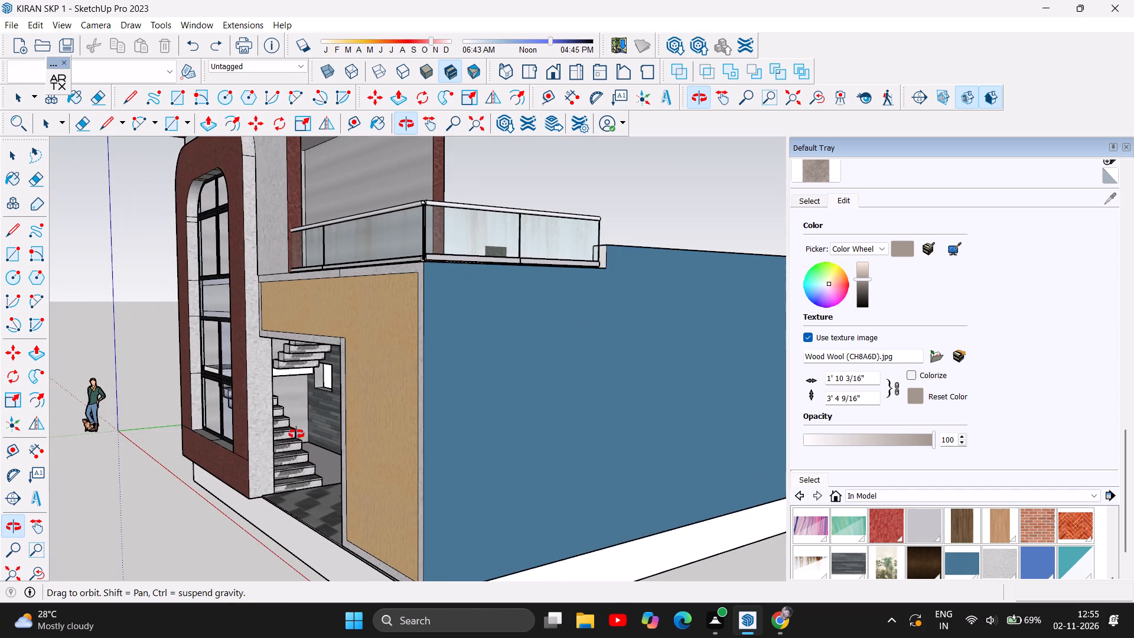
pyautogui.scroll(6, 297, 421)
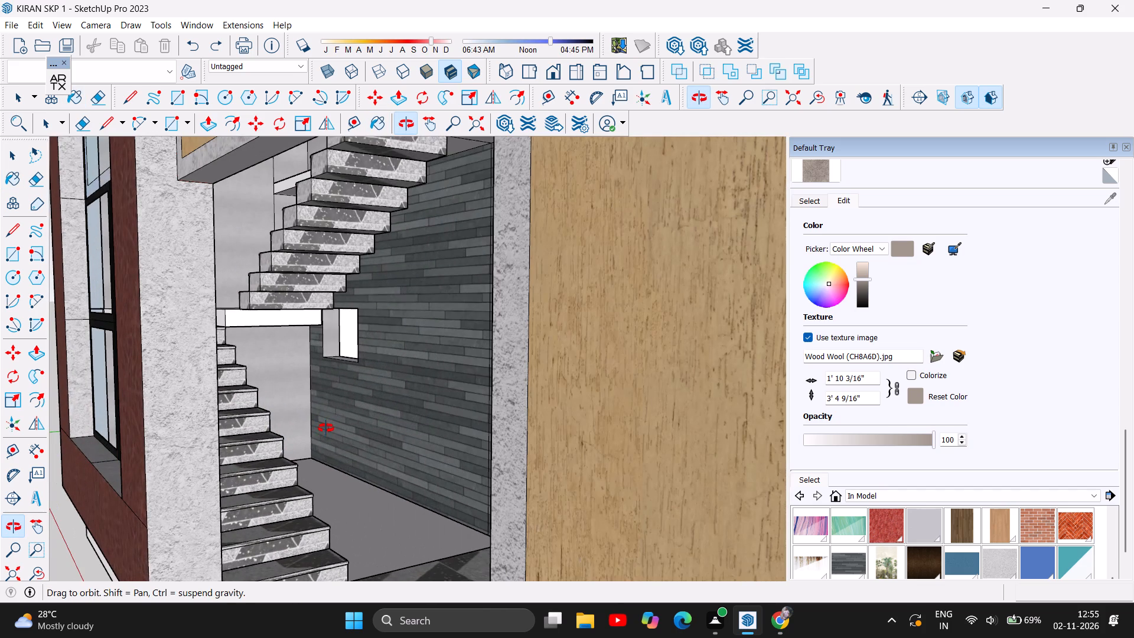
pyautogui.scroll(3, 324, 447)
pyautogui.moveTo(264, 387); pyautogui.dragTo(225, 373)
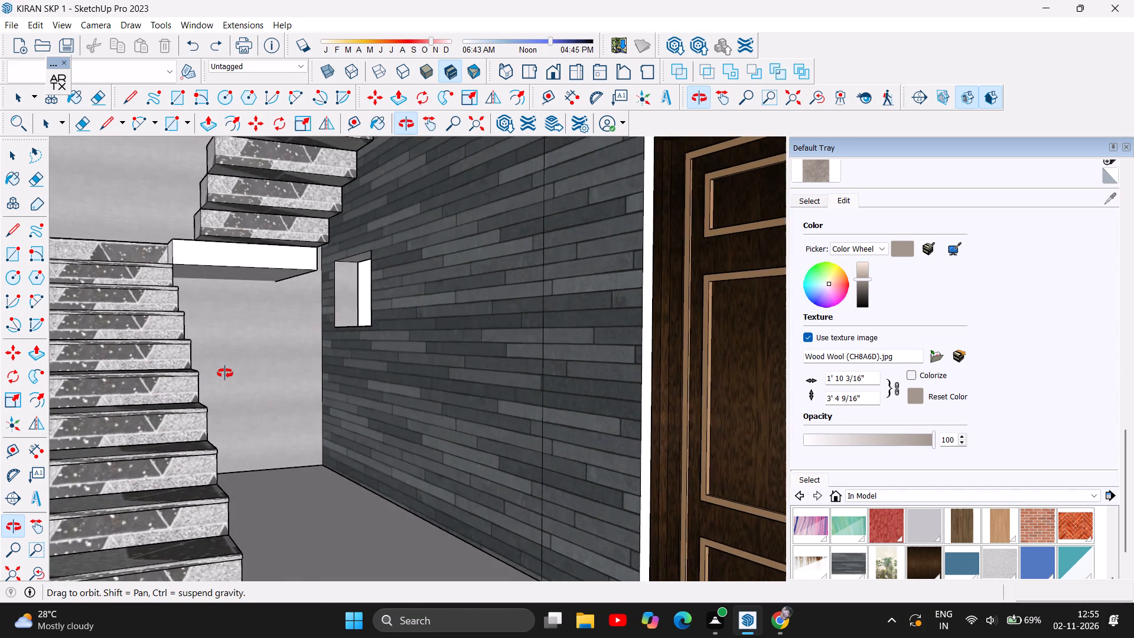
pyautogui.moveTo(225, 373); pyautogui.dragTo(215, 361)
pyautogui.scroll(-1, 268, 360)
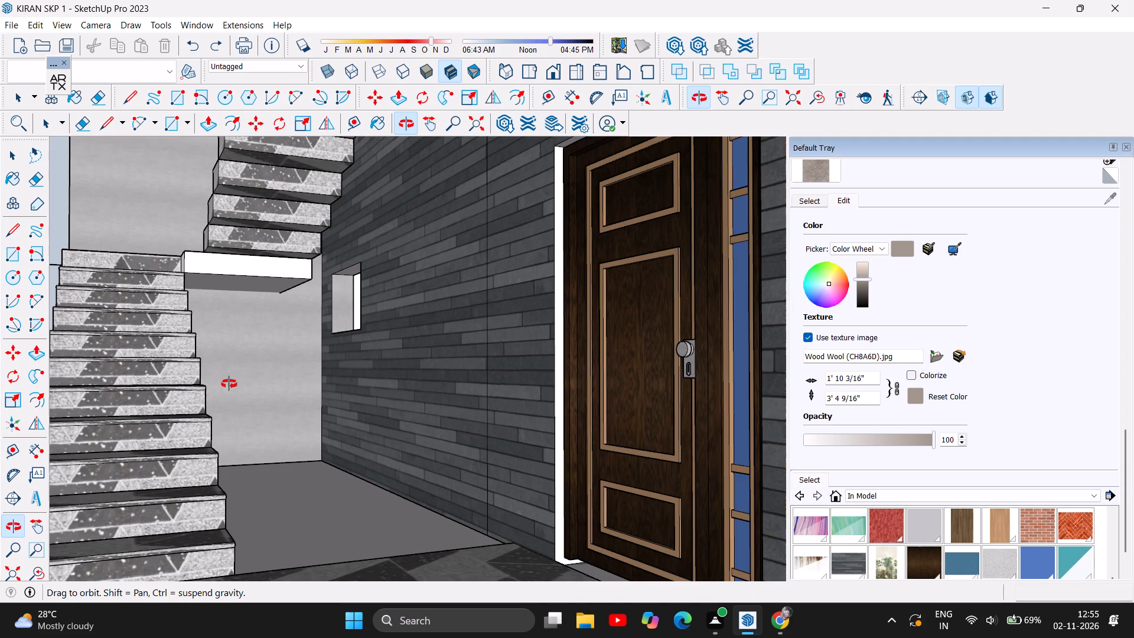
pyautogui.moveTo(204, 549); pyautogui.dragTo(210, 555)
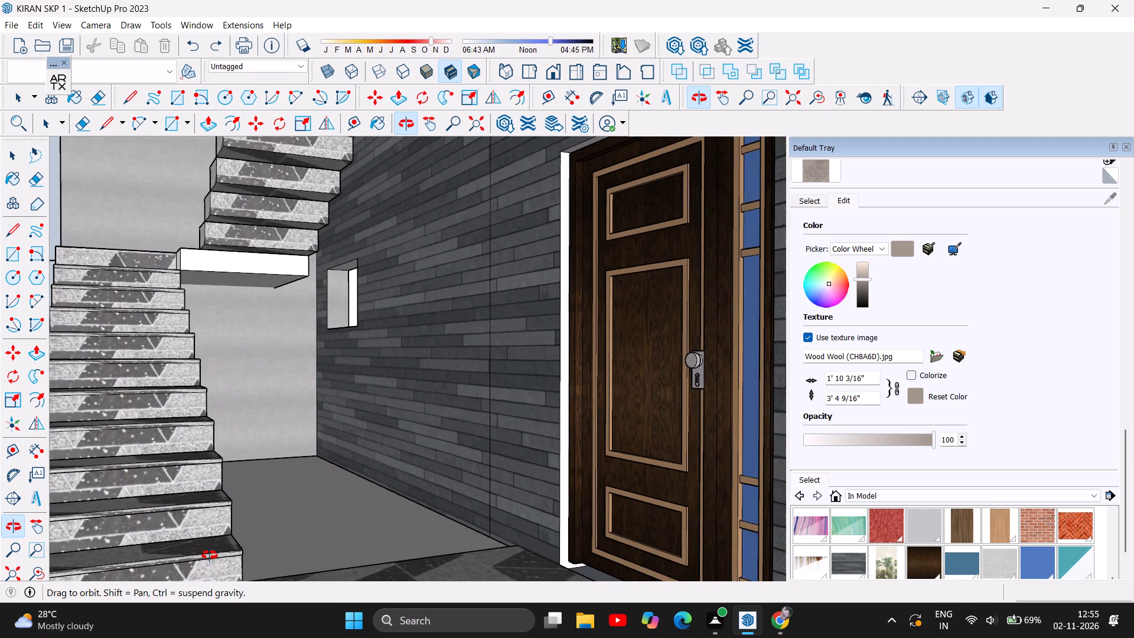
pyautogui.moveTo(210, 555); pyautogui.dragTo(224, 557)
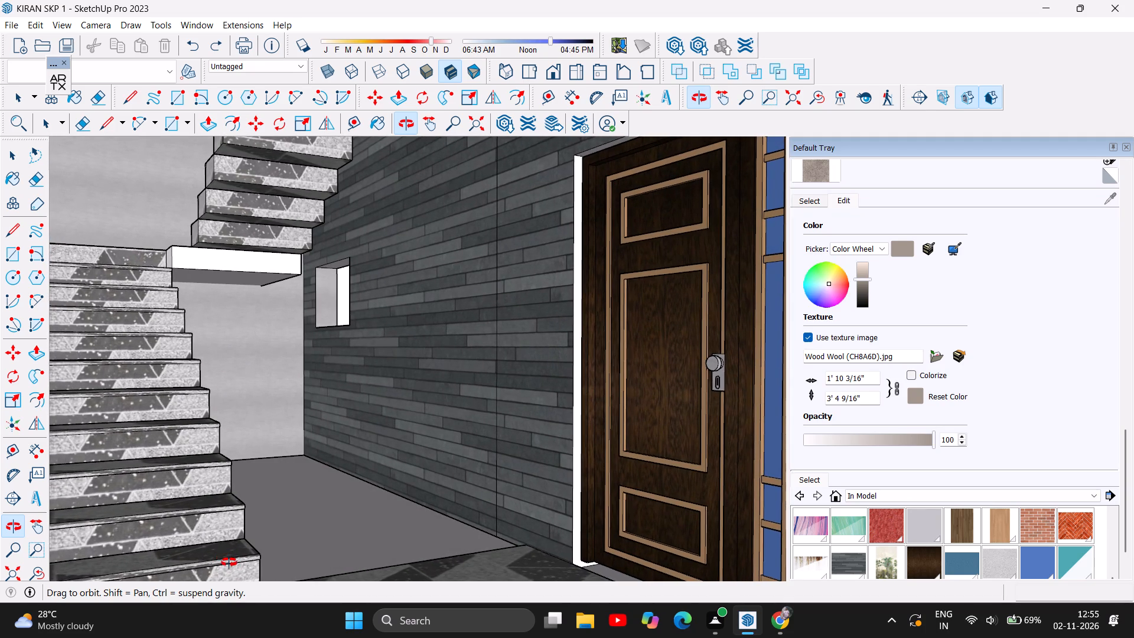
pyautogui.scroll(1, 234, 562)
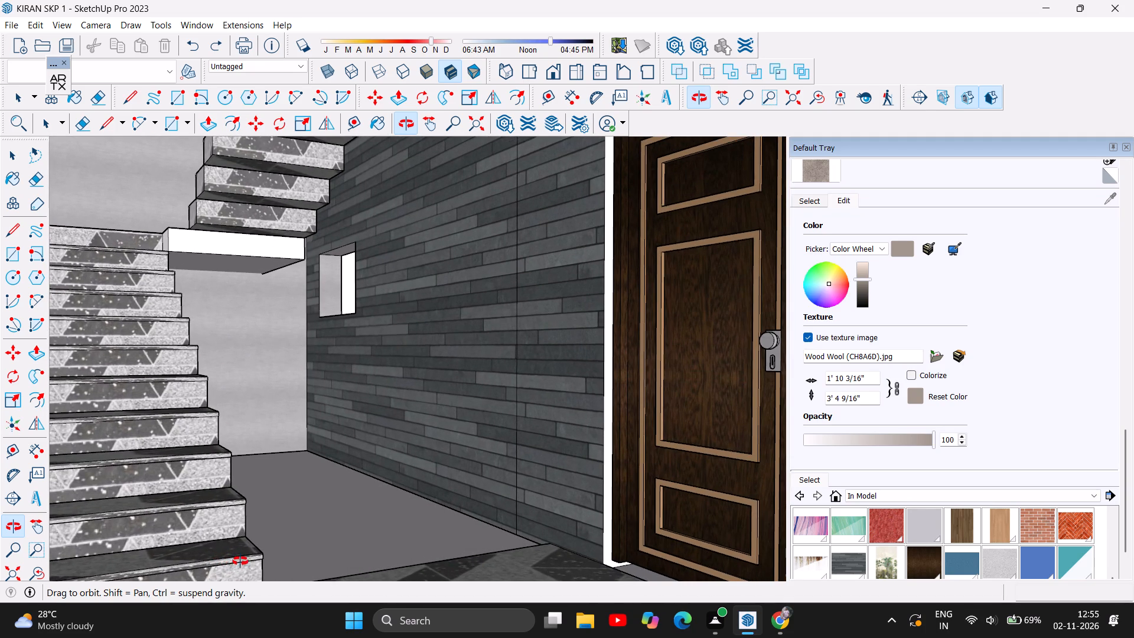
pyautogui.click(9, 230)
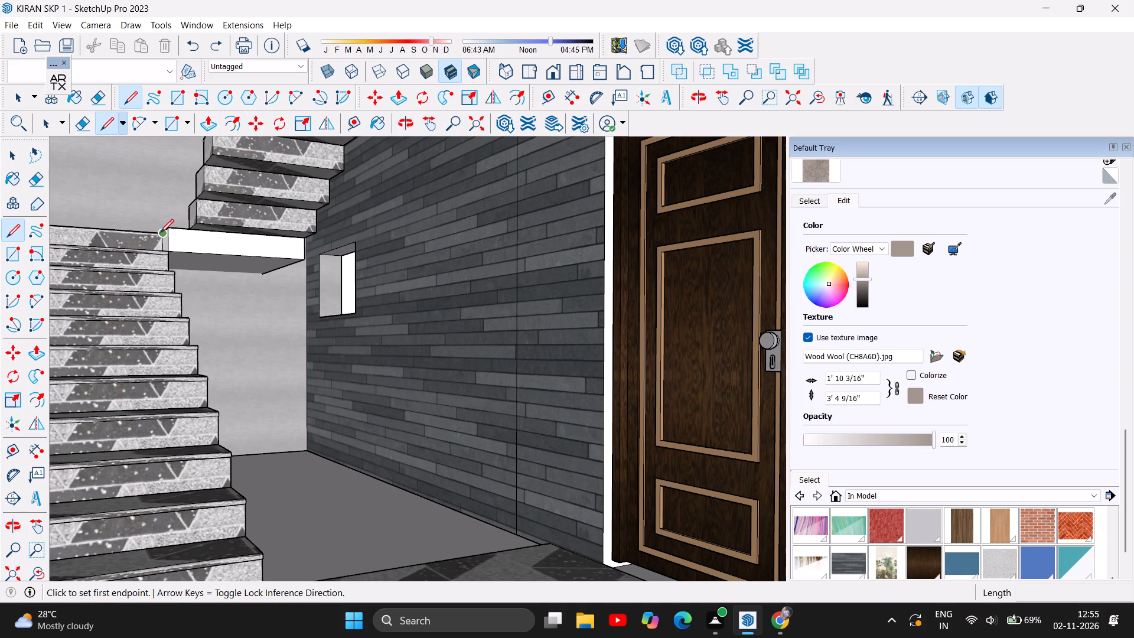
pyautogui.click(161, 232)
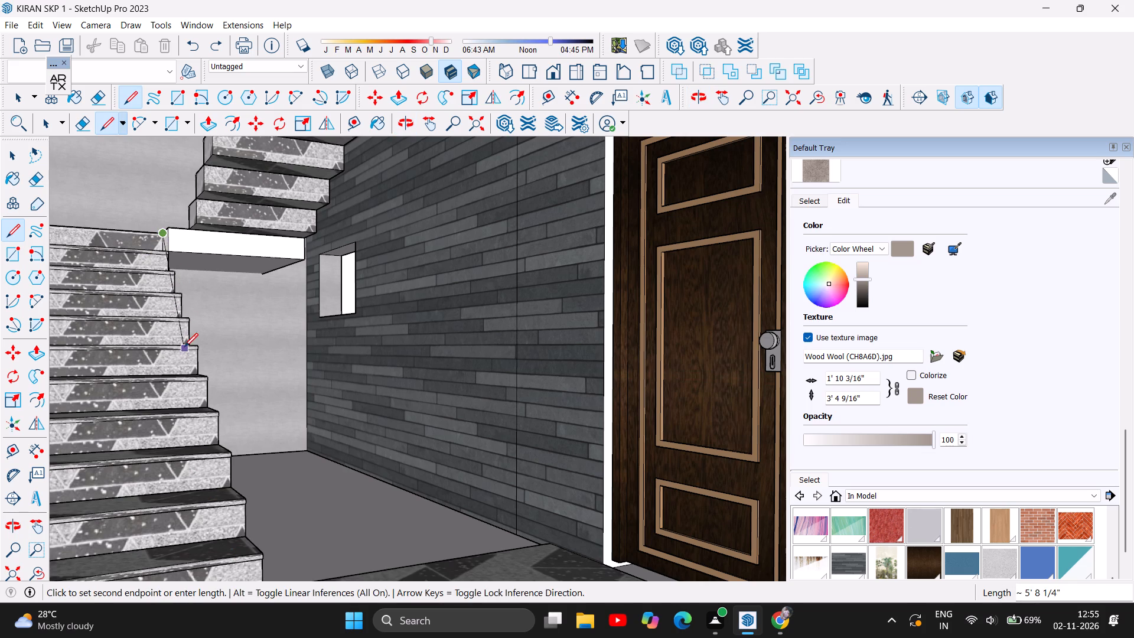
pyautogui.click(259, 561)
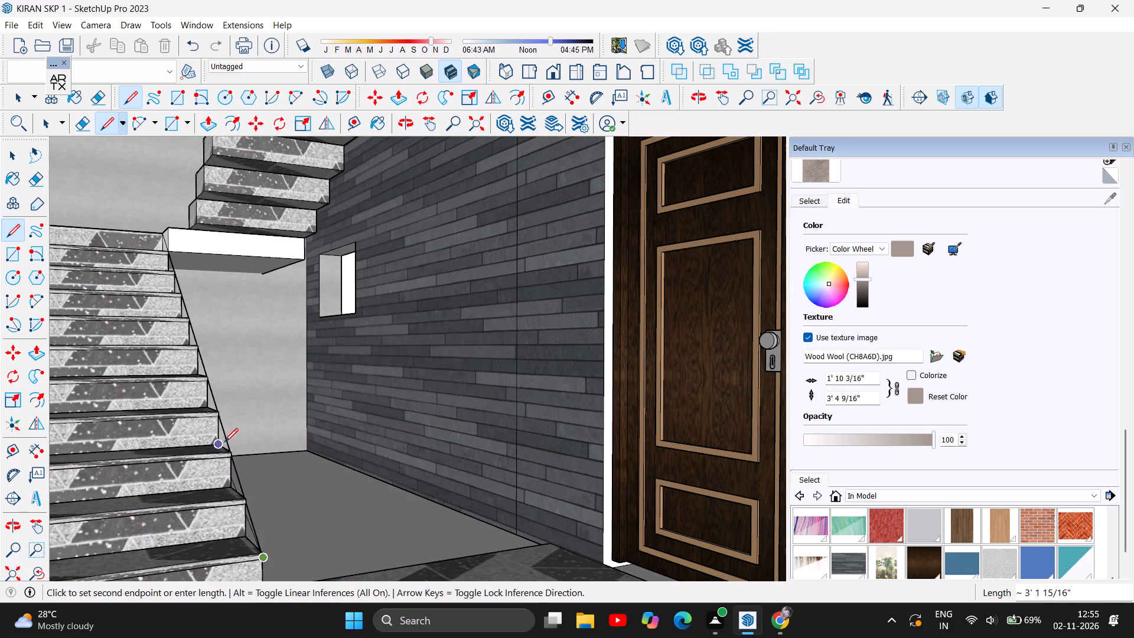
pyautogui.scroll(3, 306, 473)
pyautogui.scroll(-4, 315, 474)
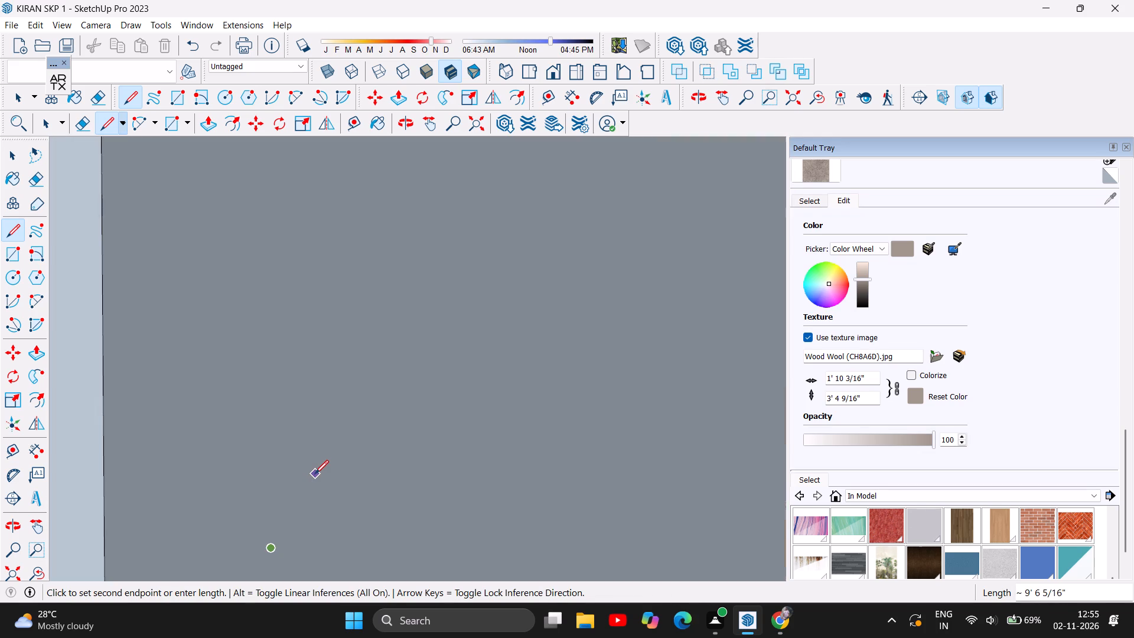
pyautogui.scroll(1, 315, 474)
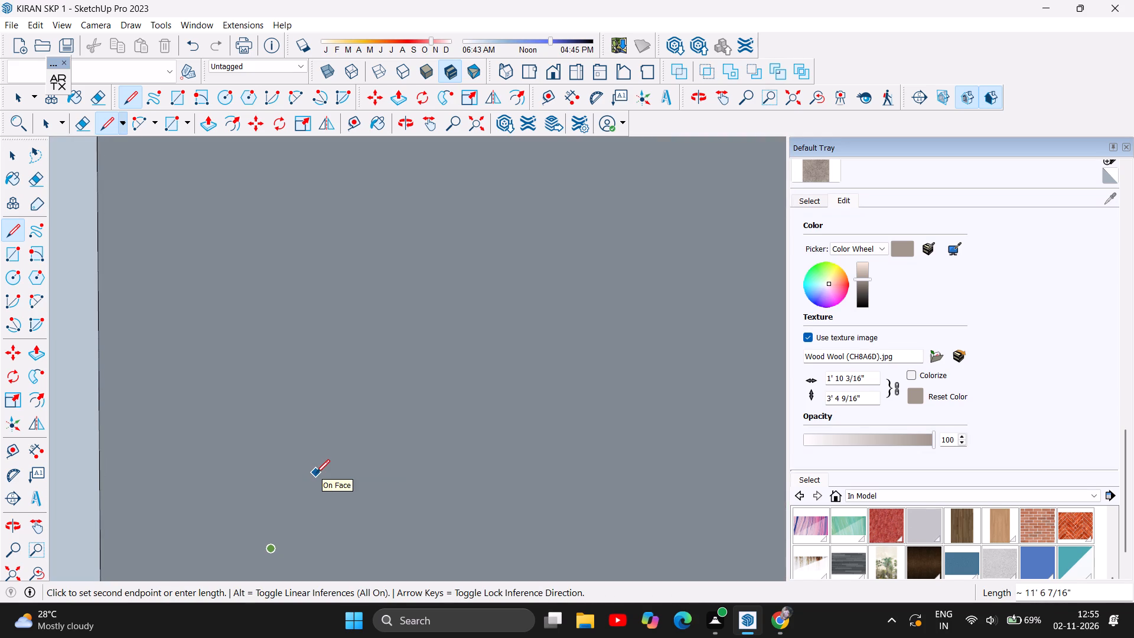
pyautogui.press('Escape')
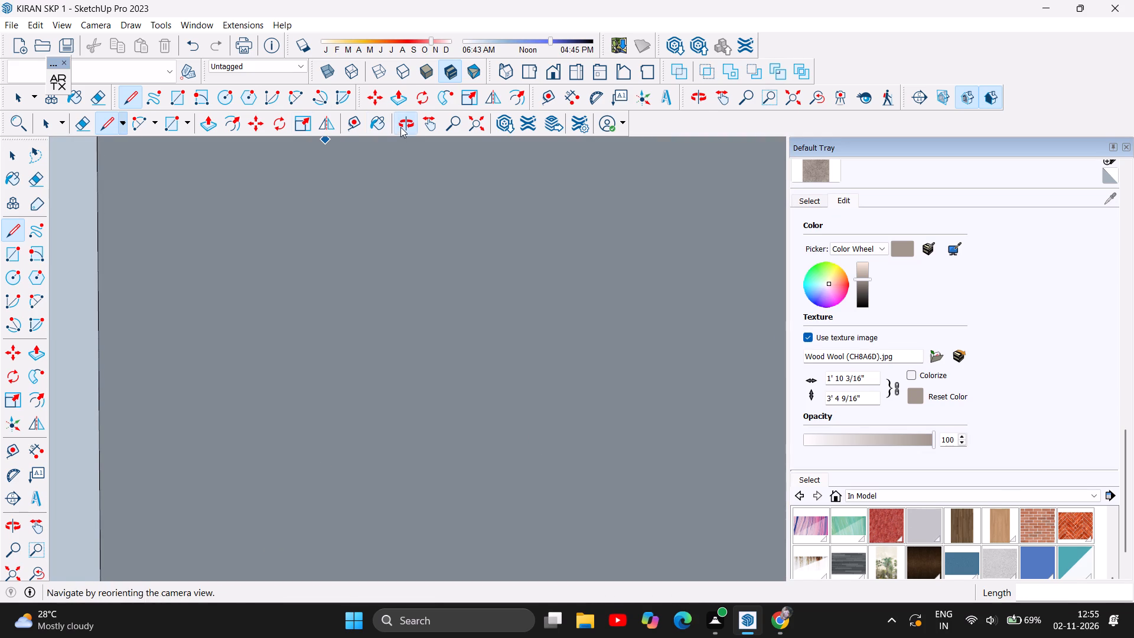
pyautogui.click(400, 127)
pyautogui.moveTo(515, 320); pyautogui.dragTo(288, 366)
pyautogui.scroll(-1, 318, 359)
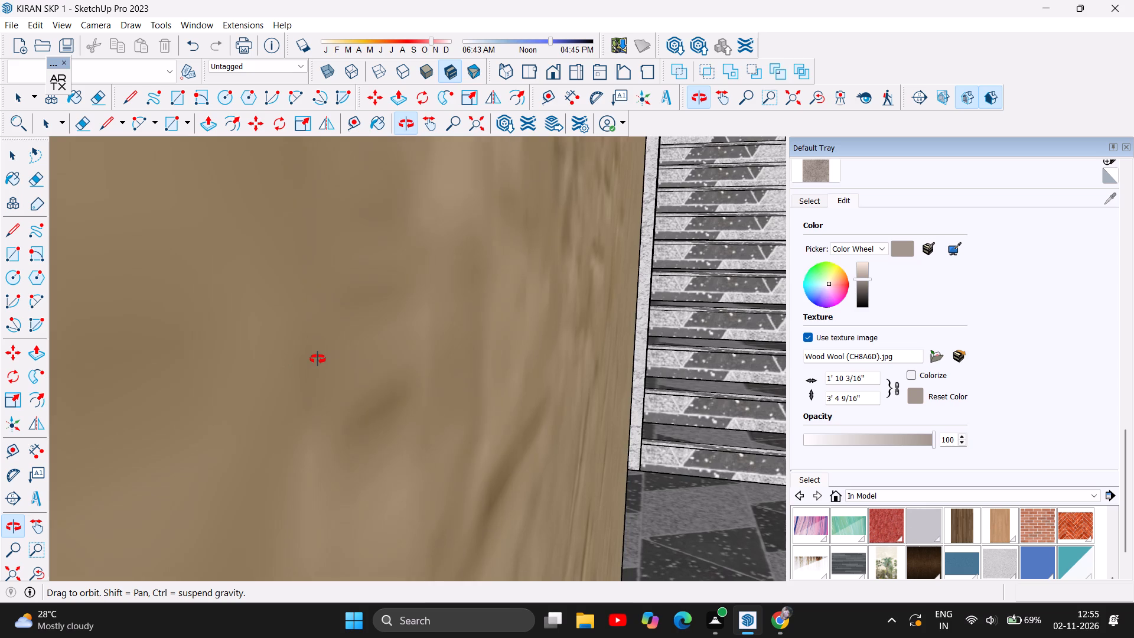
# Undo the diagonal line drawn down the open side of the lower stair flight.
pyautogui.scroll(-1, 318, 359)
pyautogui.scroll(-4, 621, 303)
pyautogui.moveTo(741, 295); pyautogui.dragTo(696, 277)
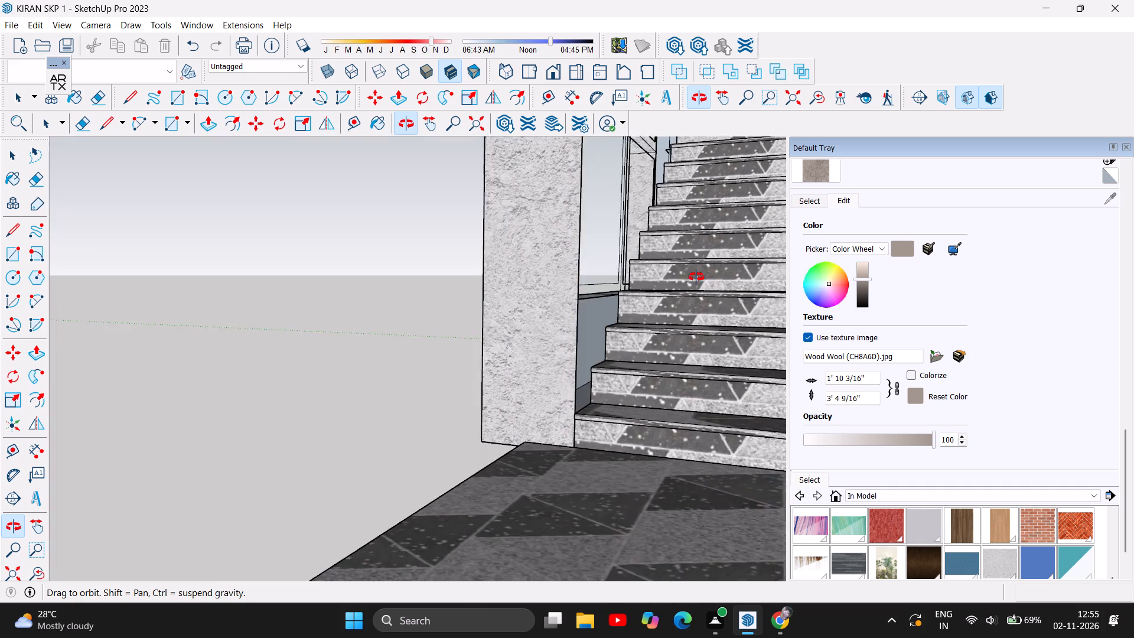
pyautogui.moveTo(696, 277); pyautogui.dragTo(673, 293)
pyautogui.scroll(-3, 649, 329)
pyautogui.moveTo(687, 354); pyautogui.dragTo(703, 350)
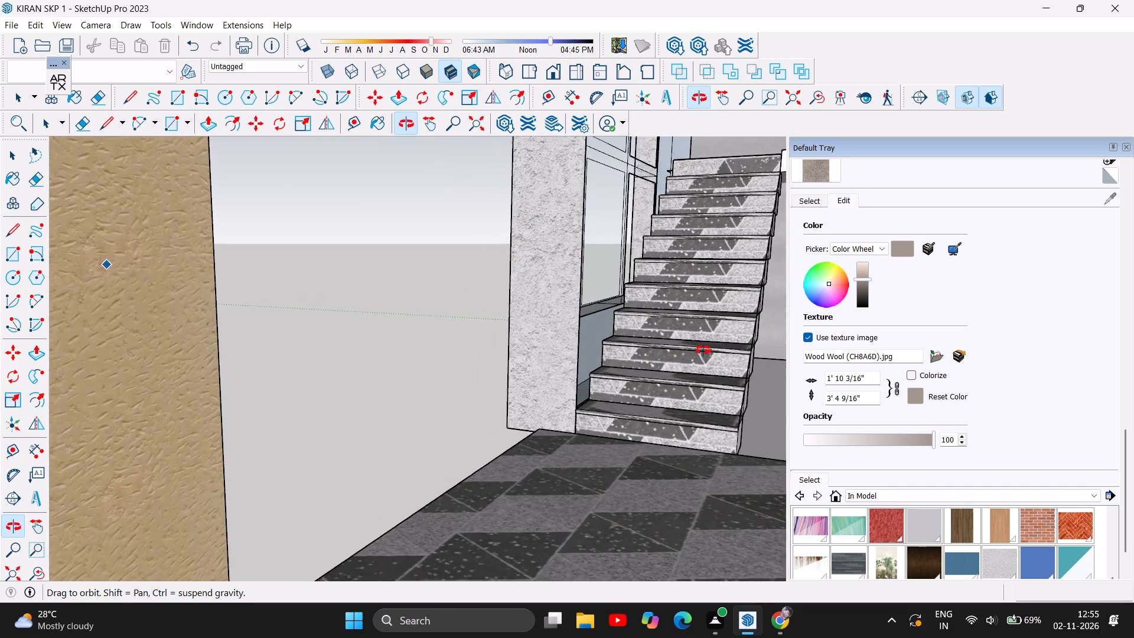
pyautogui.moveTo(703, 350); pyautogui.dragTo(759, 352)
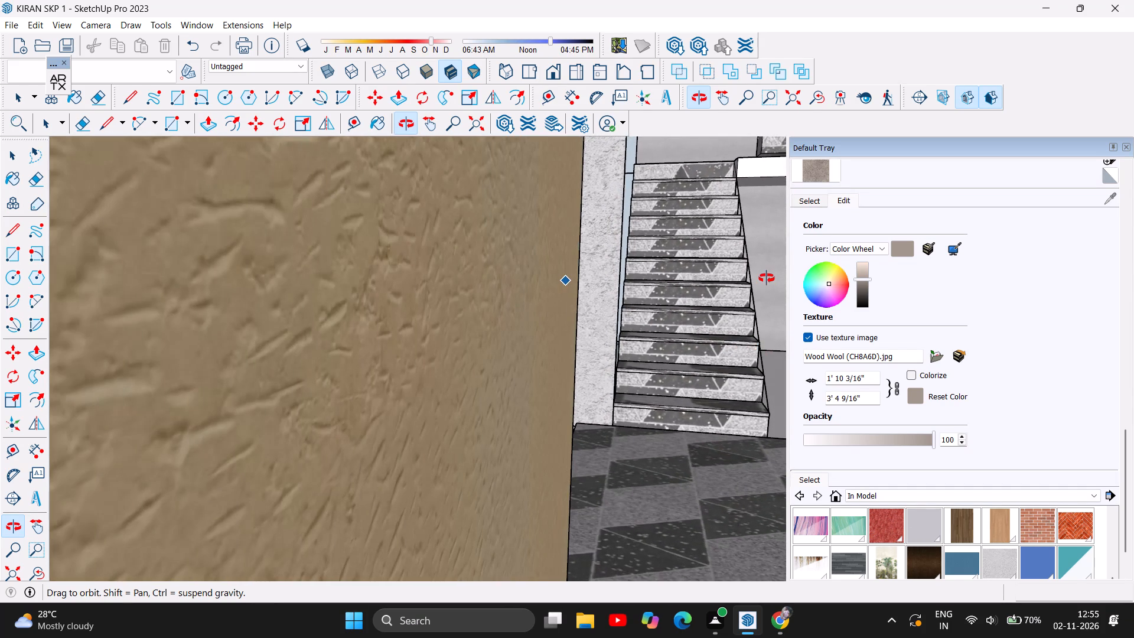
pyautogui.scroll(3, 767, 278)
pyautogui.scroll(-3, 744, 290)
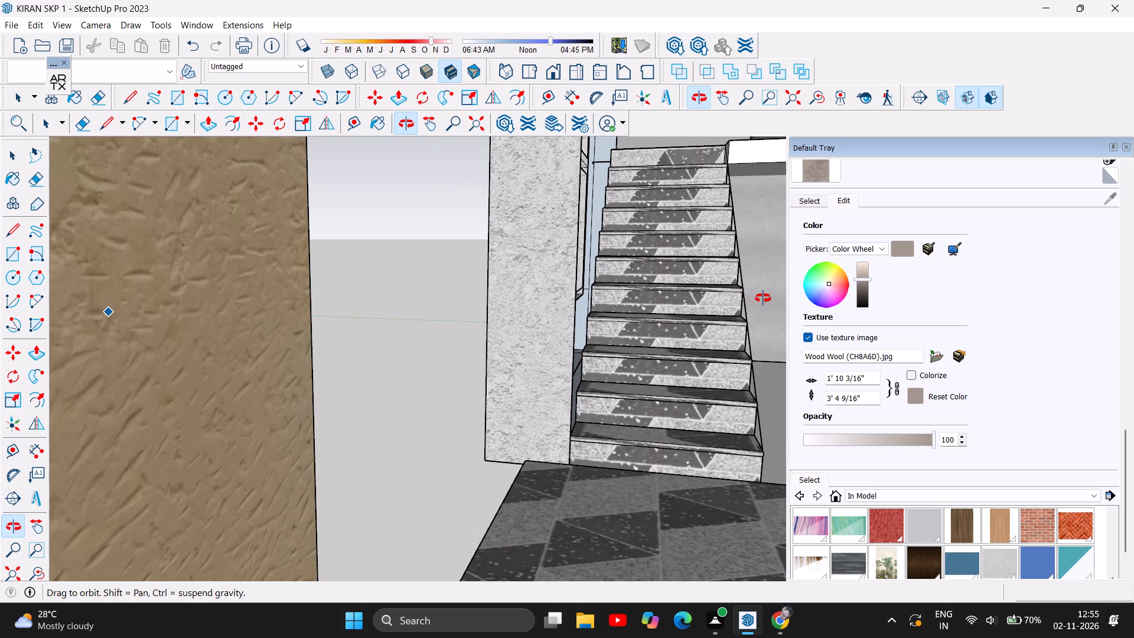
pyautogui.hotkey('ctrl', 'z')
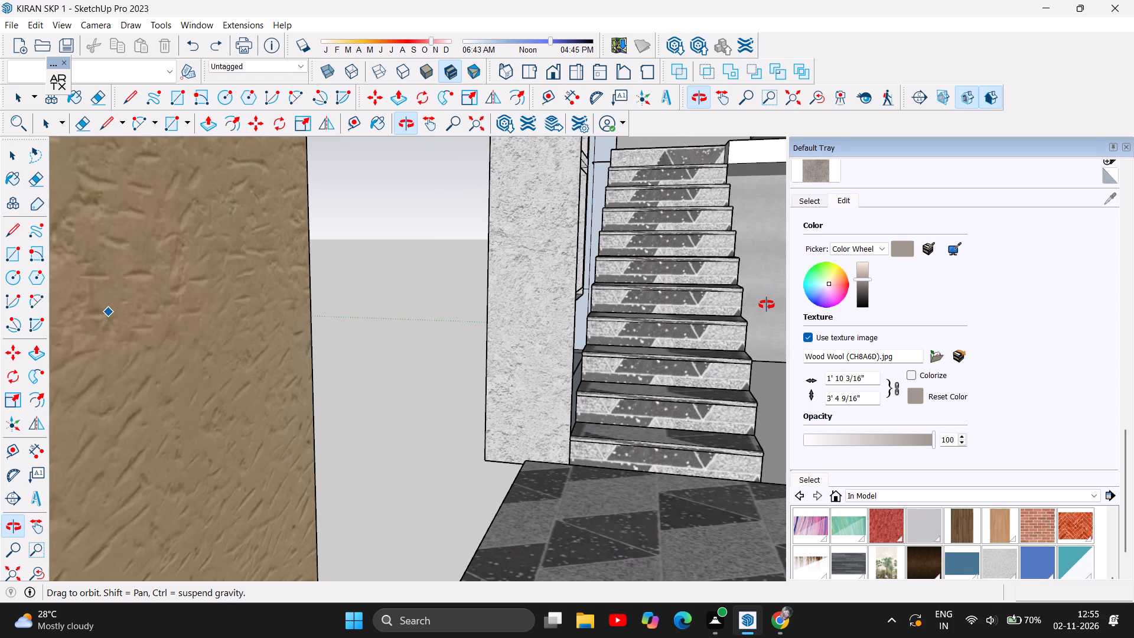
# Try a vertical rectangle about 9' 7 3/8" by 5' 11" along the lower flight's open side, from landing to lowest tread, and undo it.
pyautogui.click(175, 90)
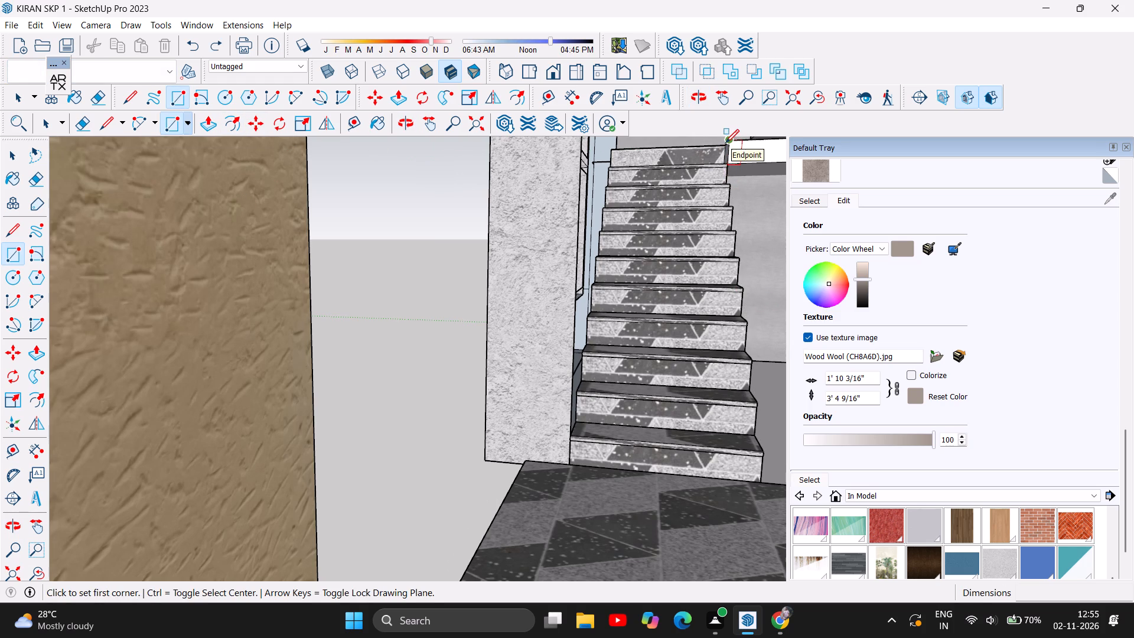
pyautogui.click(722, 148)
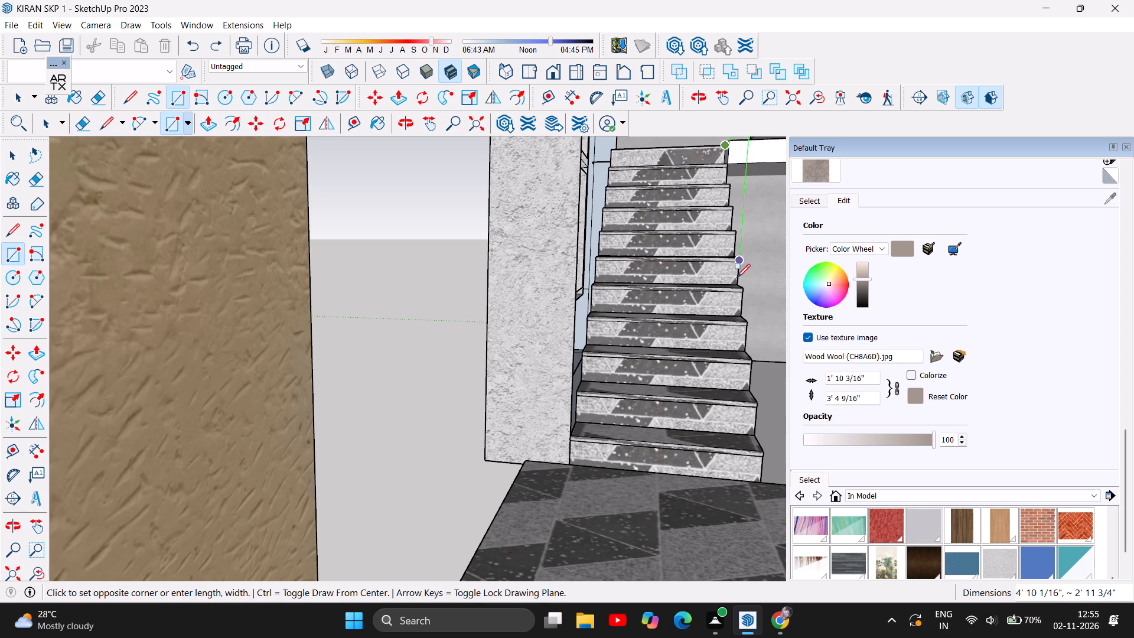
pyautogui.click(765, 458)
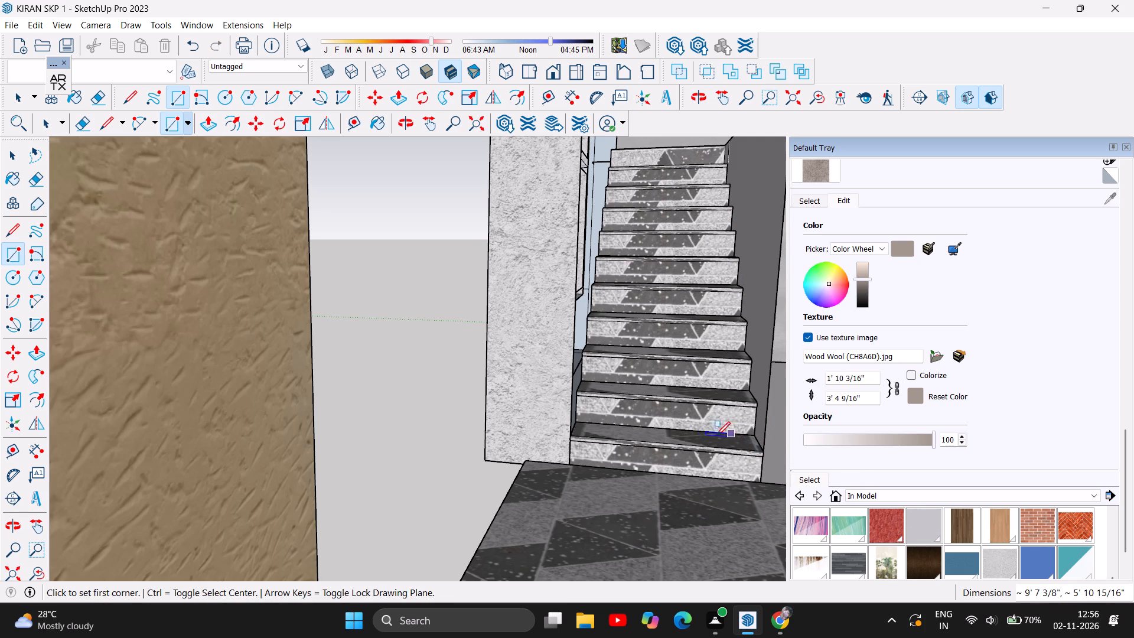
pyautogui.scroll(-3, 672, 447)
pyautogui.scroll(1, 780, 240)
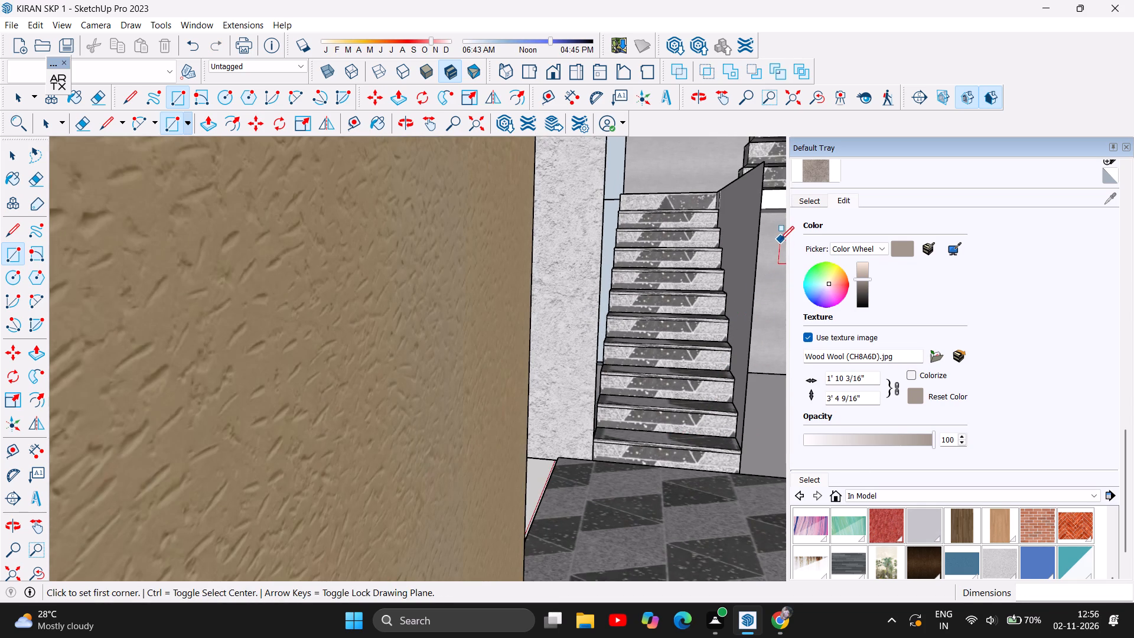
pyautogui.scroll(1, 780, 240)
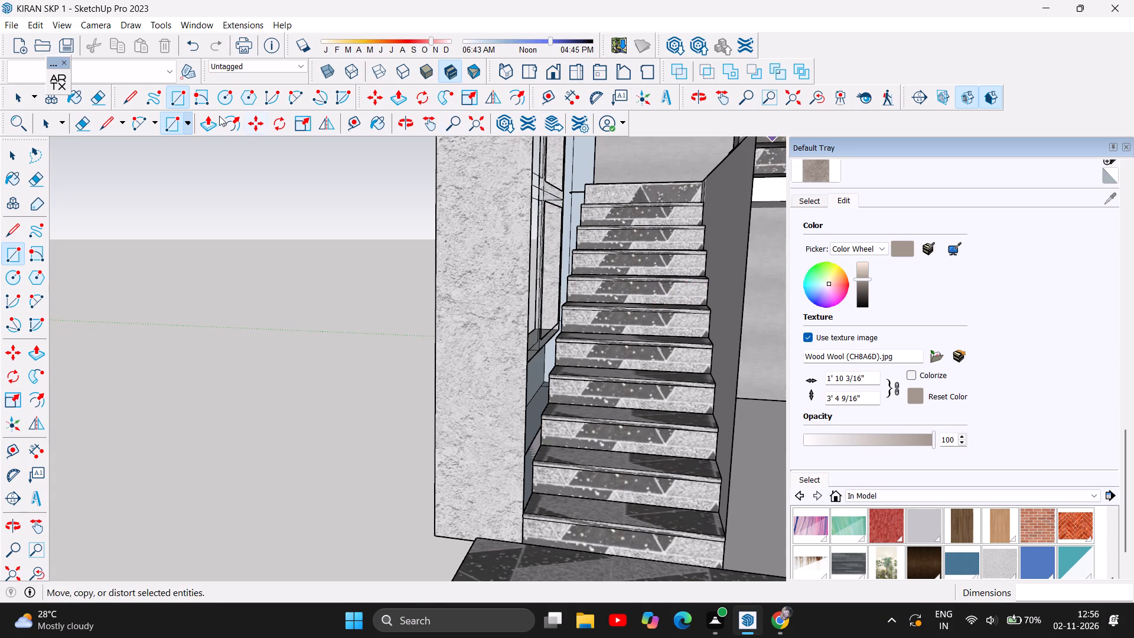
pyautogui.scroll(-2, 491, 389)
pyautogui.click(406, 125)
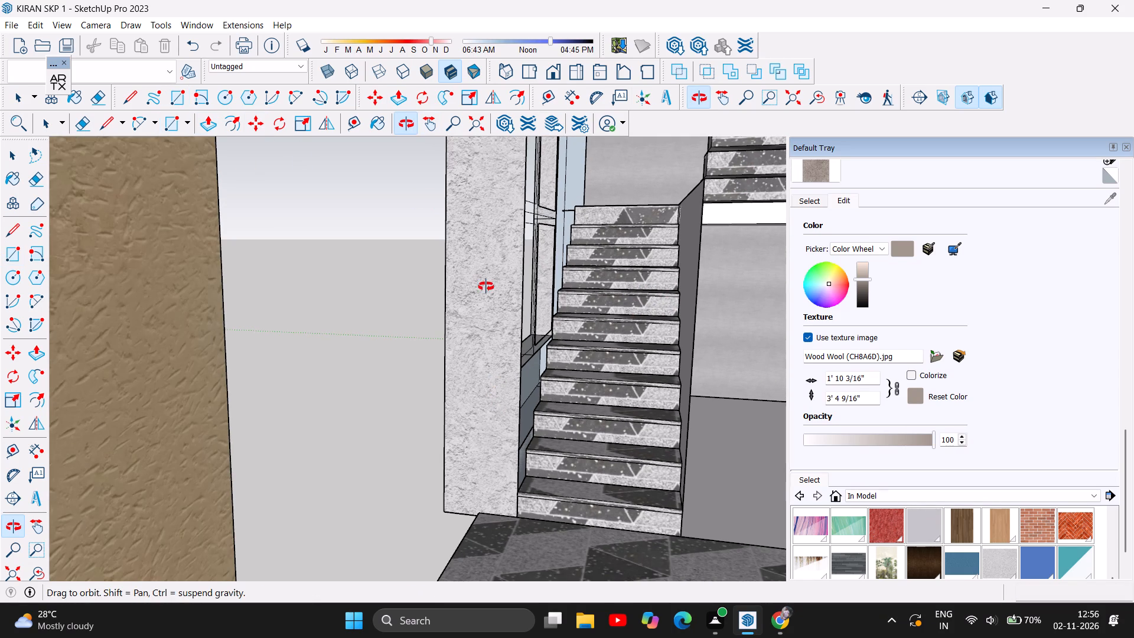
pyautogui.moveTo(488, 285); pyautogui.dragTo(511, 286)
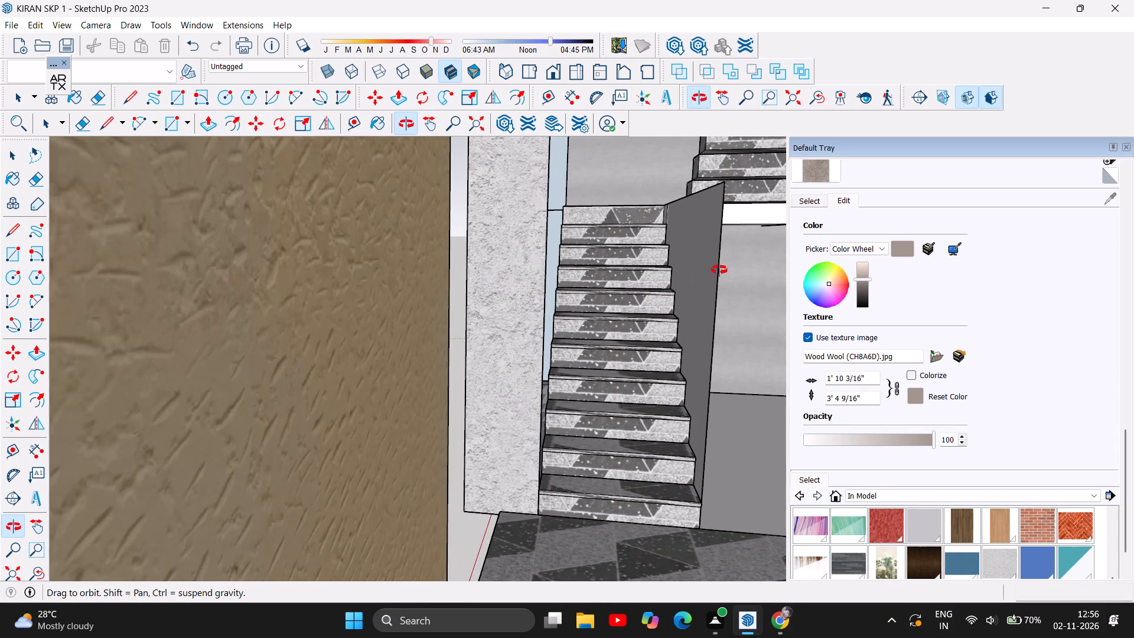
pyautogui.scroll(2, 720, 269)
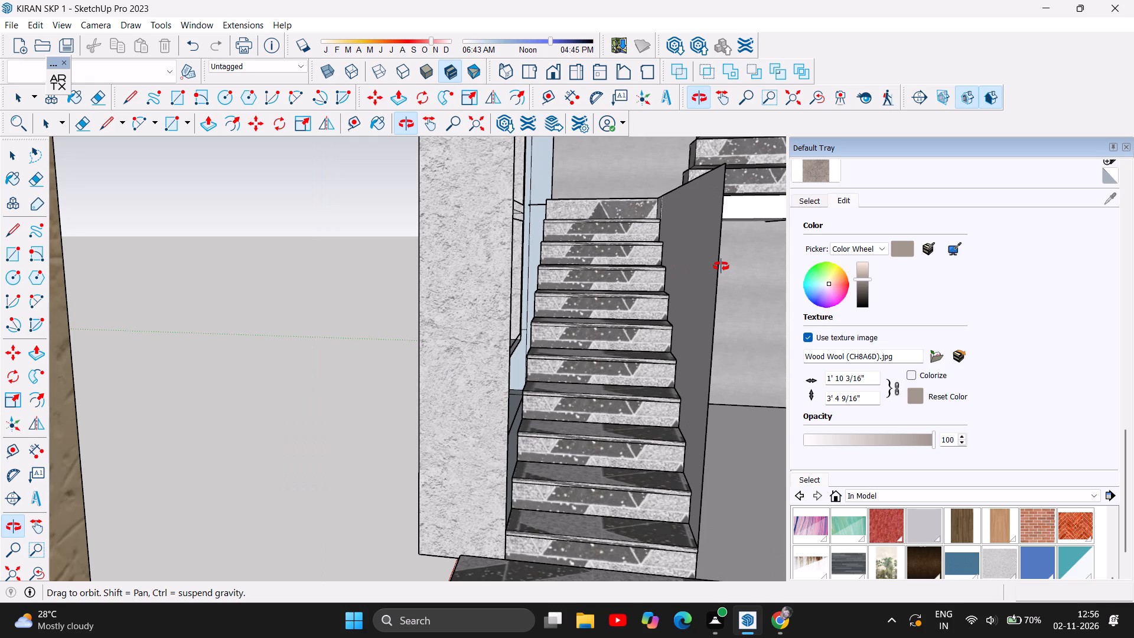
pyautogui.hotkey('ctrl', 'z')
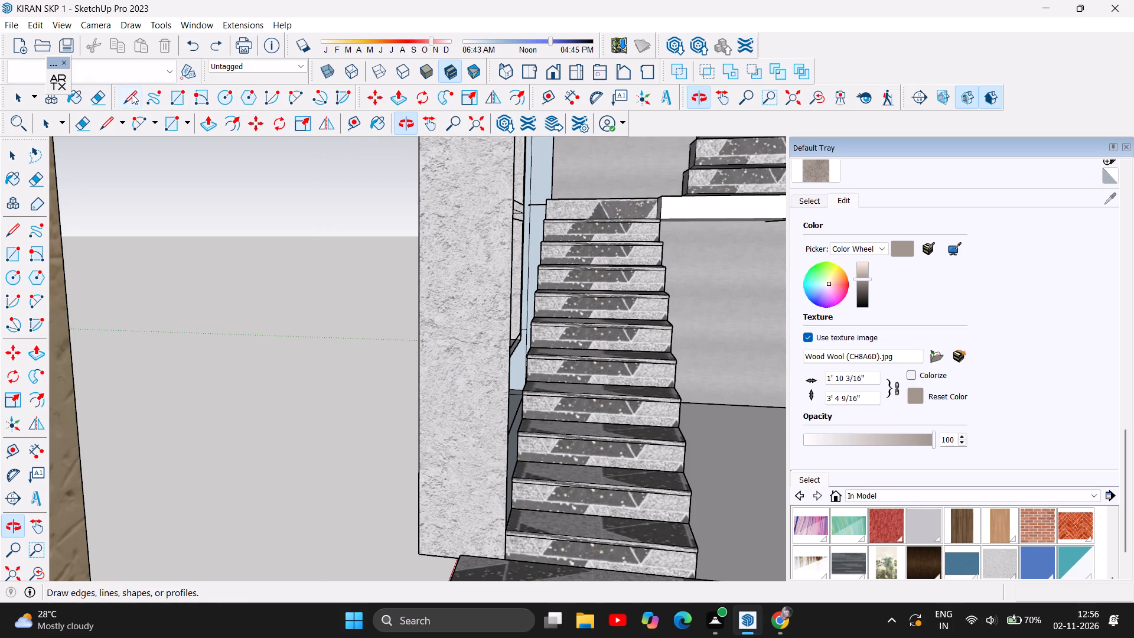
# Draw a chain of connected line segments along the tread corners of the lower flight's open side, from the landing to the lowest tread.
pyautogui.click(132, 94)
pyautogui.click(659, 198)
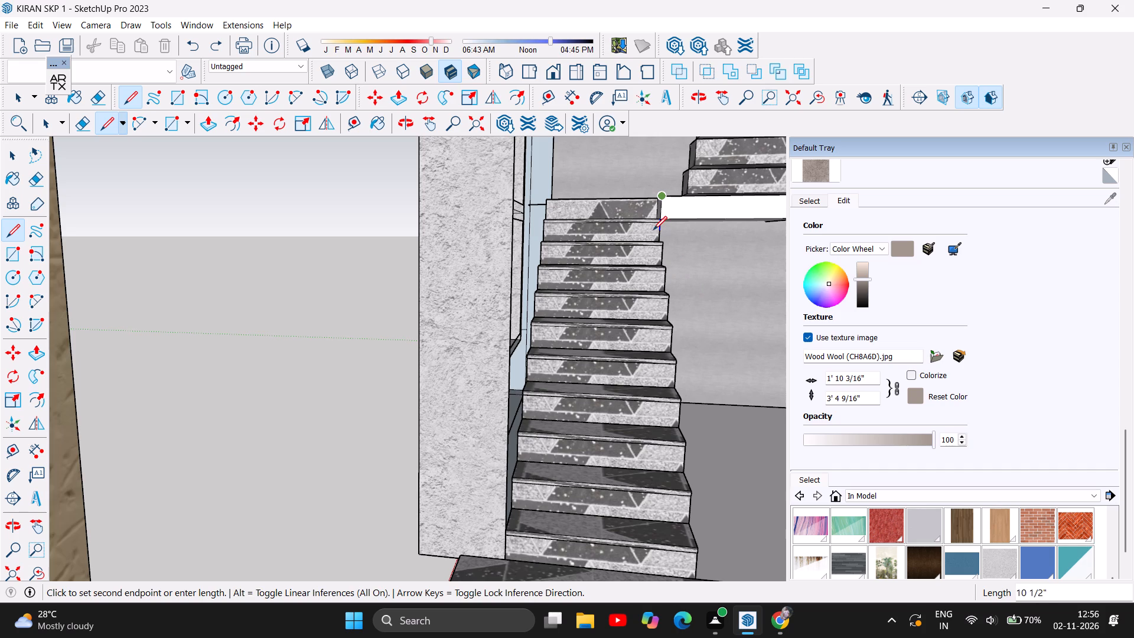
pyautogui.hotkey('ctrl', 'z')
pyautogui.click(655, 197)
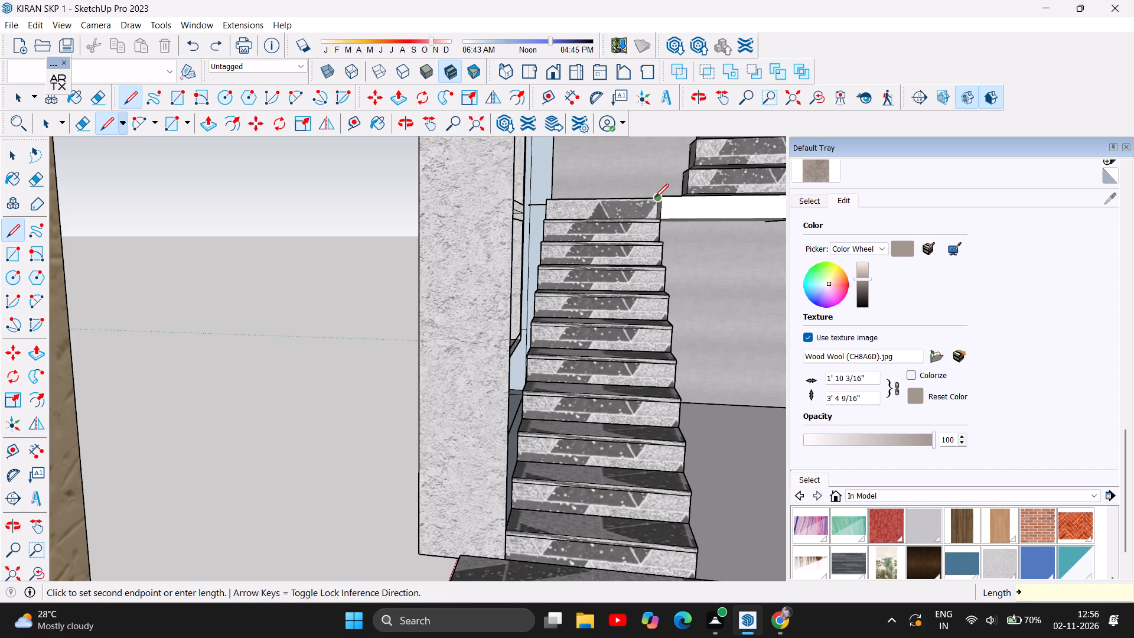
pyautogui.click(662, 244)
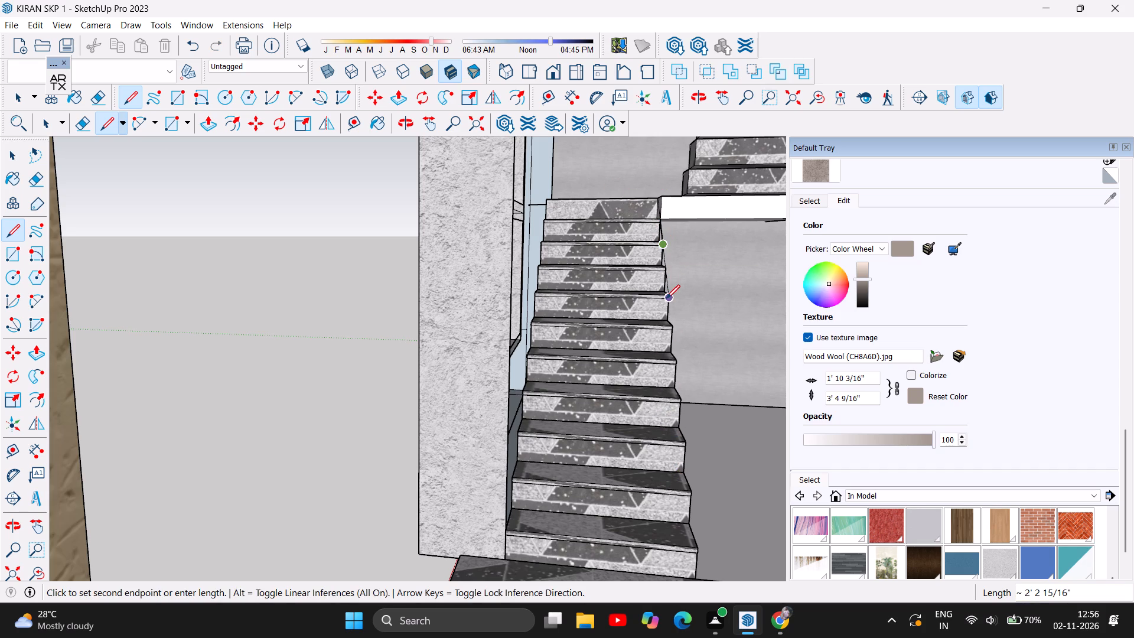
pyautogui.click(666, 299)
pyautogui.click(675, 359)
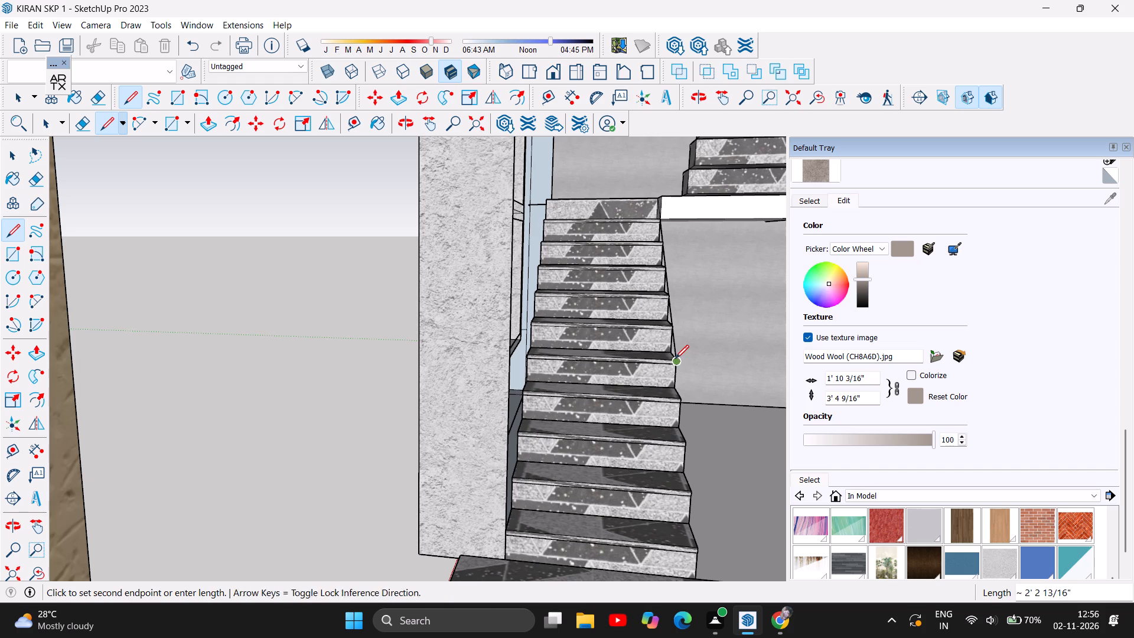
pyautogui.click(683, 447)
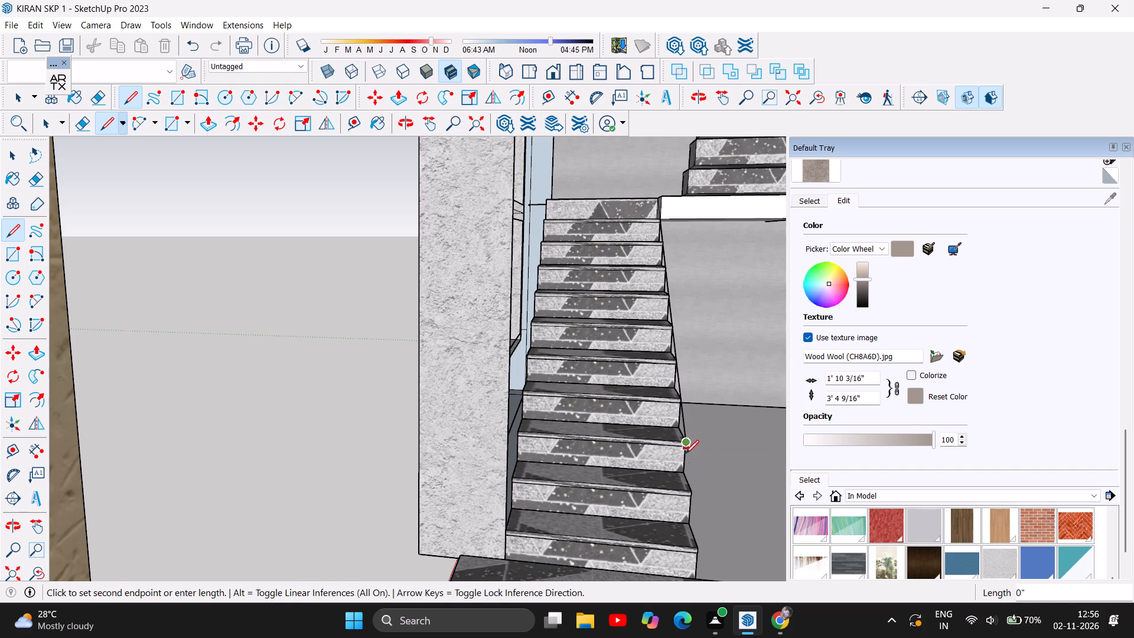
pyautogui.click(696, 550)
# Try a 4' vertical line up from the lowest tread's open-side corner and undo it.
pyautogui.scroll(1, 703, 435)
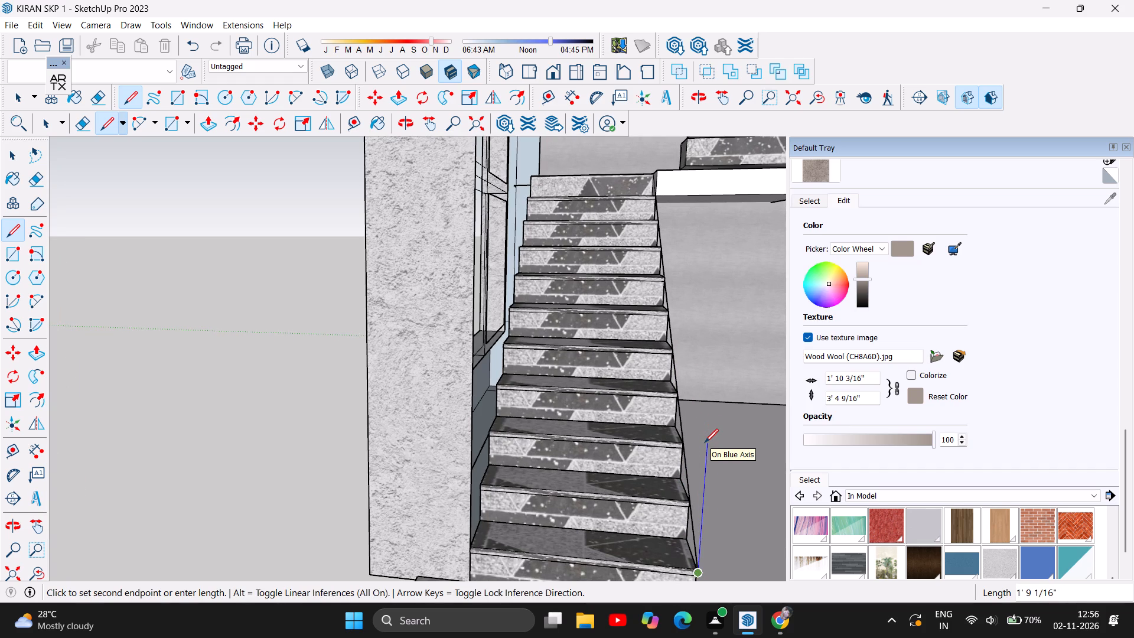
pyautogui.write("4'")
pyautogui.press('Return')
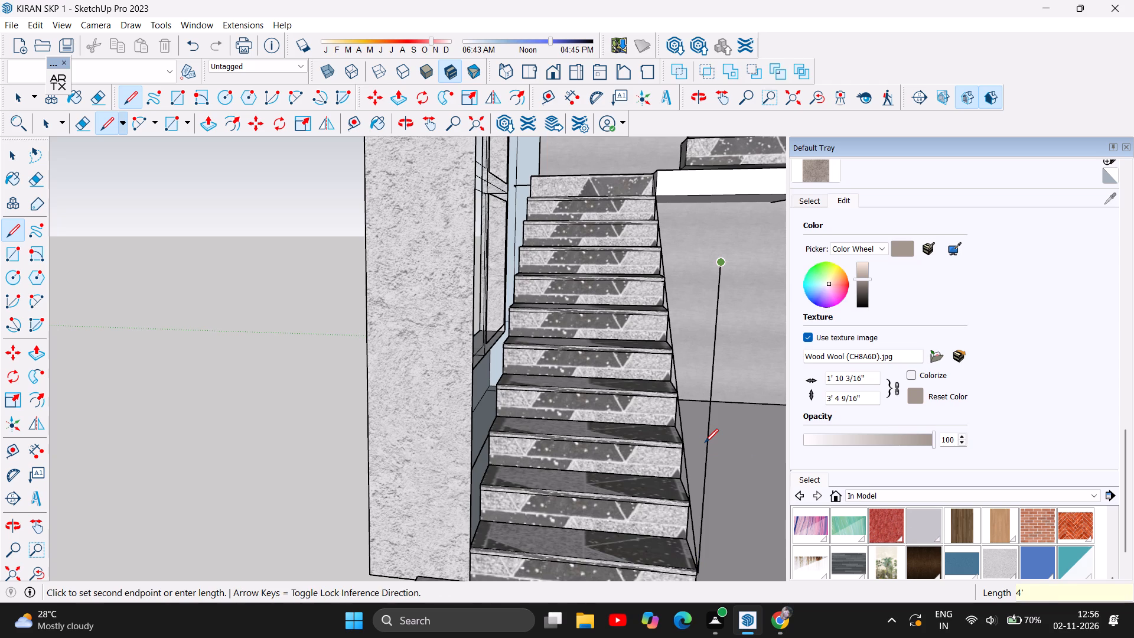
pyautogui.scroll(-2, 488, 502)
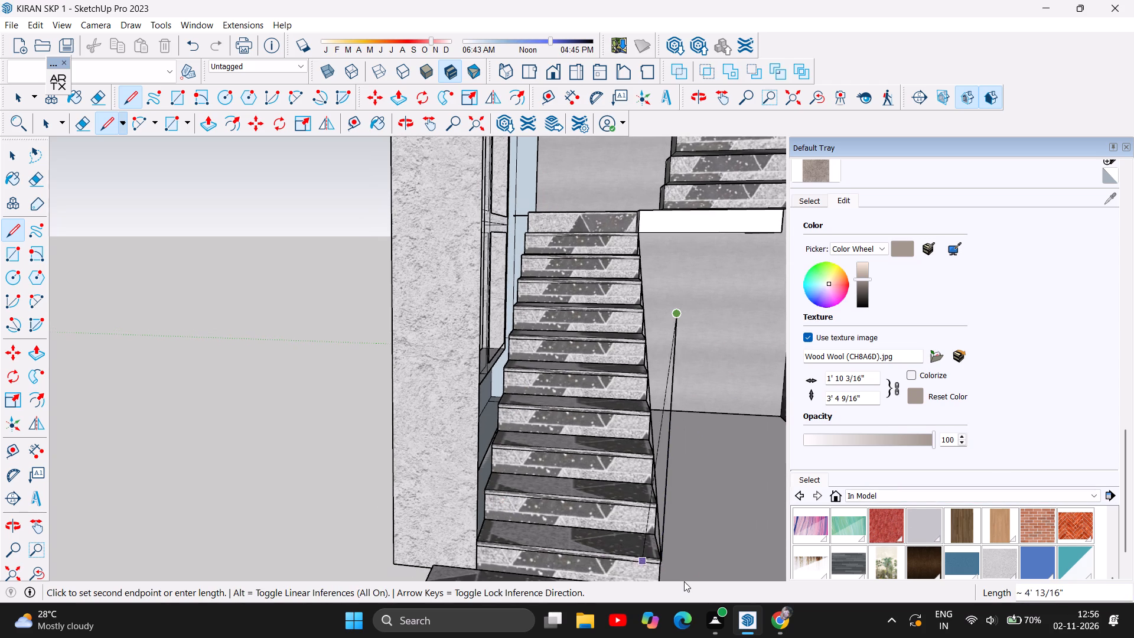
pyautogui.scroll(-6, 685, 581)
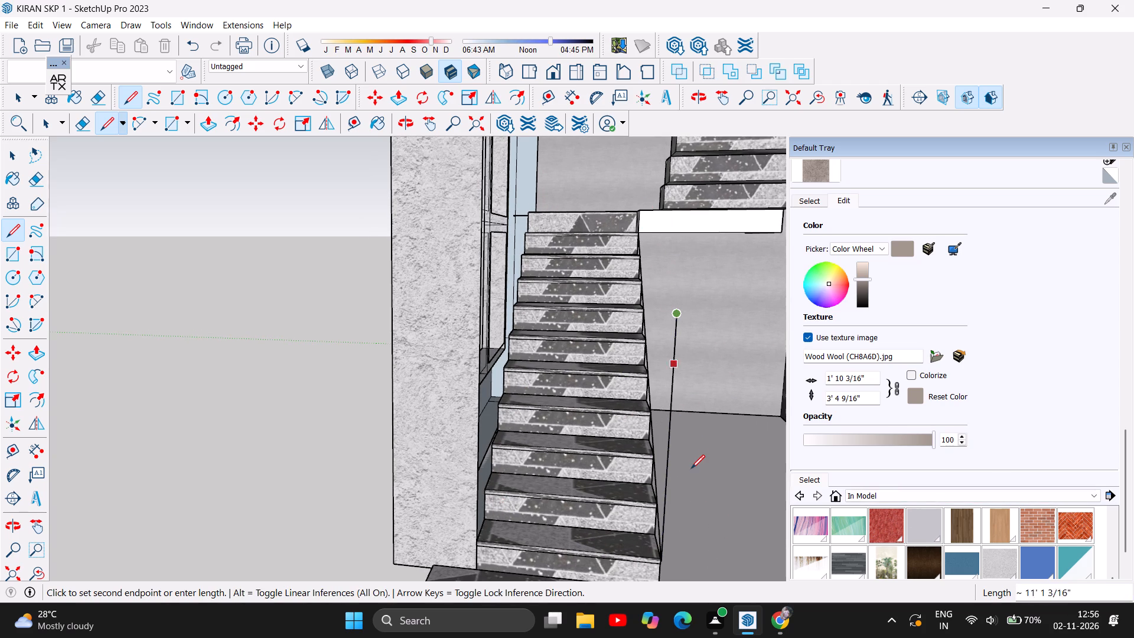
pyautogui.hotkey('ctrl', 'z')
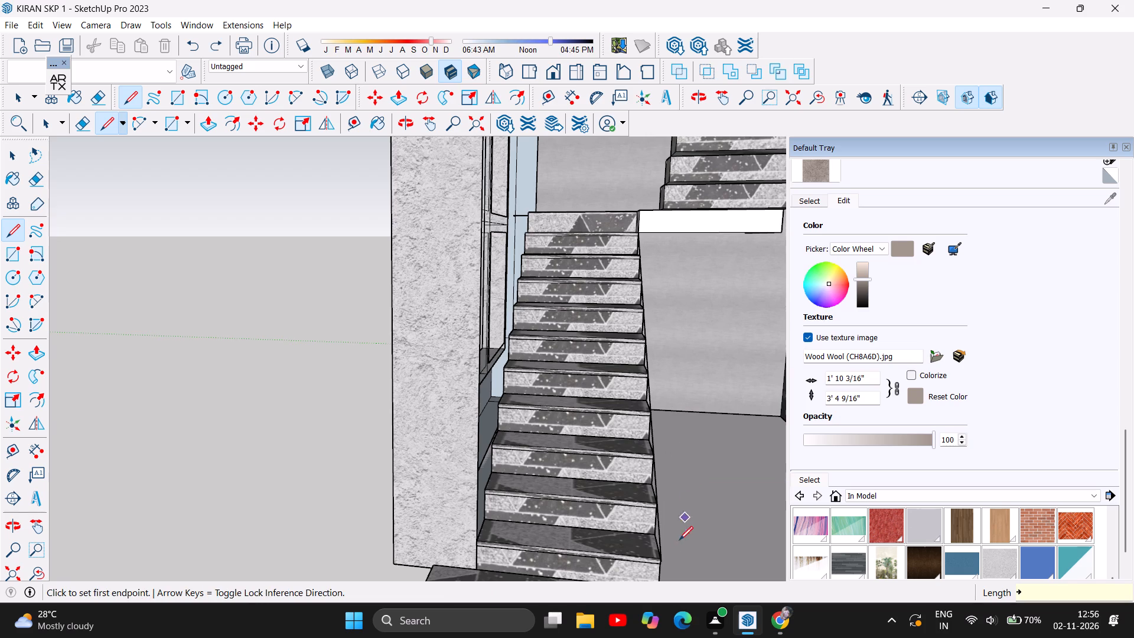
# Draw a 2' vertical line up from the open-side corner of both the lowest and the third tread.
pyautogui.click(660, 560)
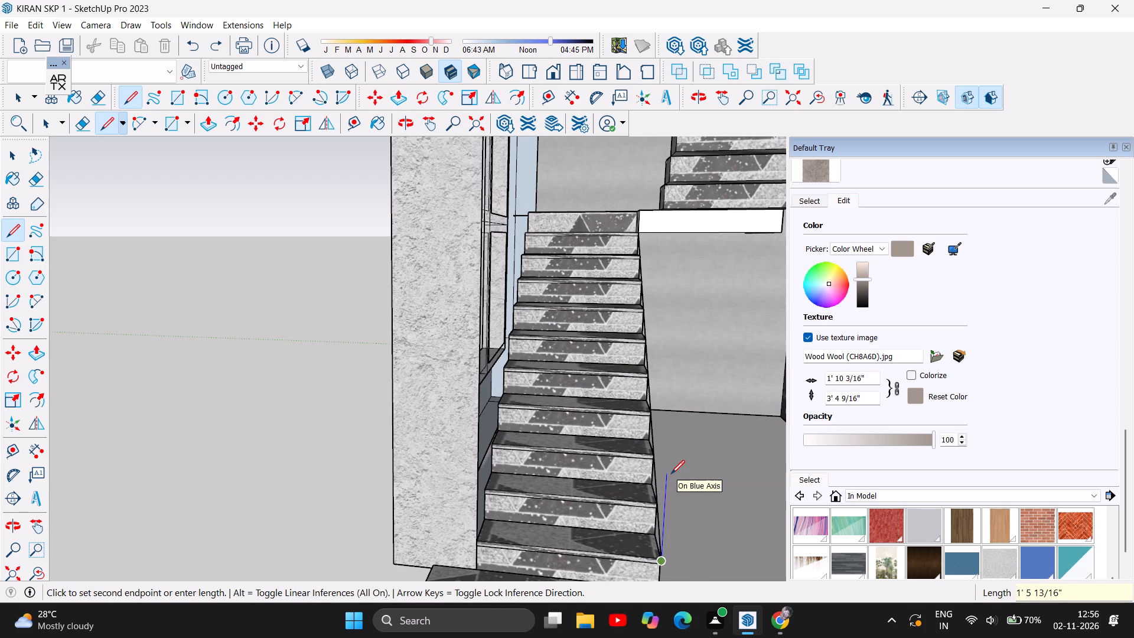
pyautogui.write("2'")
pyautogui.press('Return')
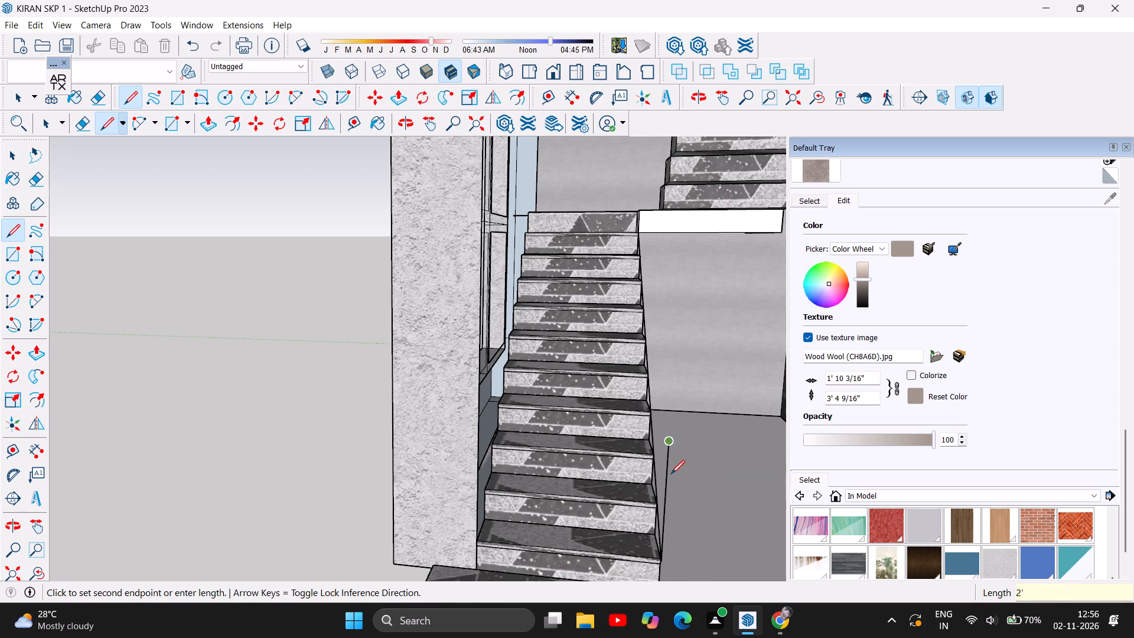
pyautogui.press('Escape')
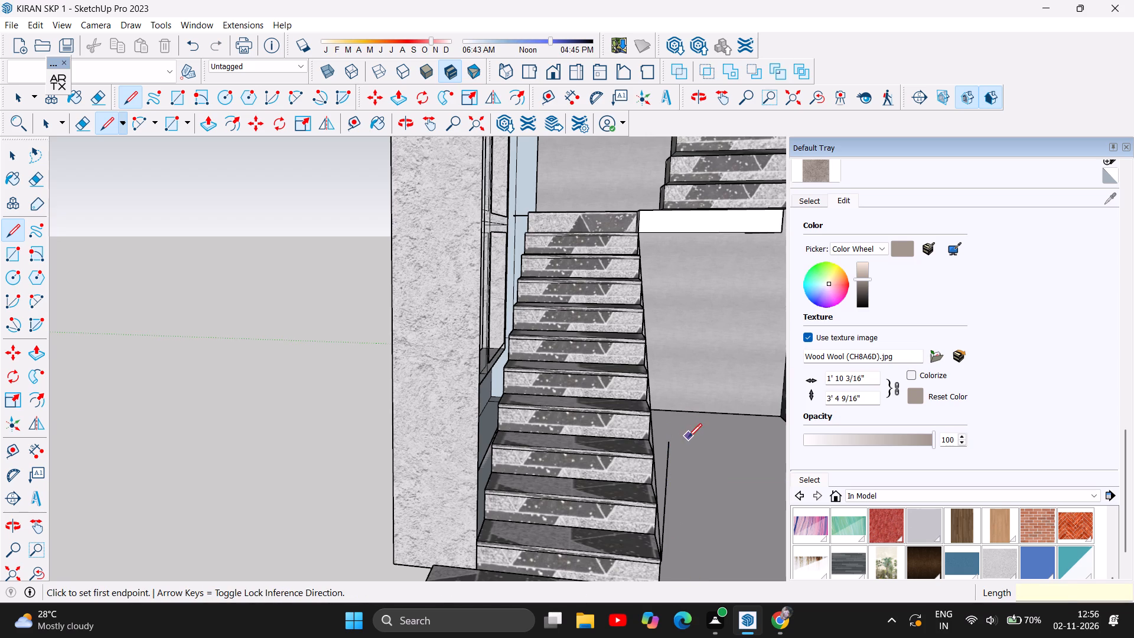
pyautogui.click(649, 457)
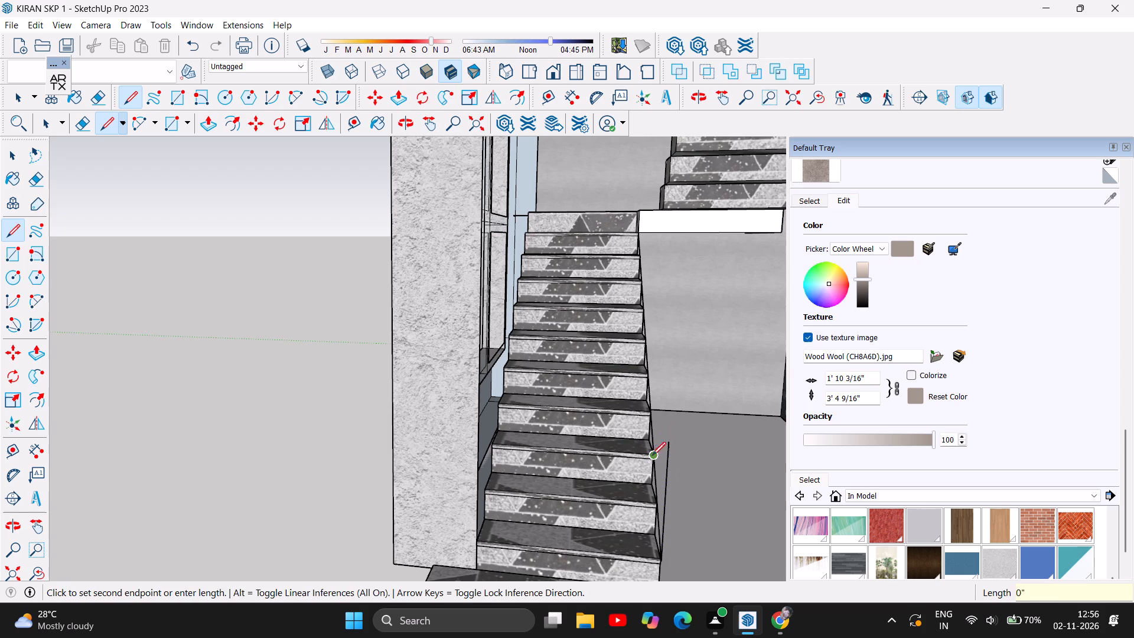
pyautogui.write("2'")
pyautogui.press('Return')
pyautogui.press('Escape')
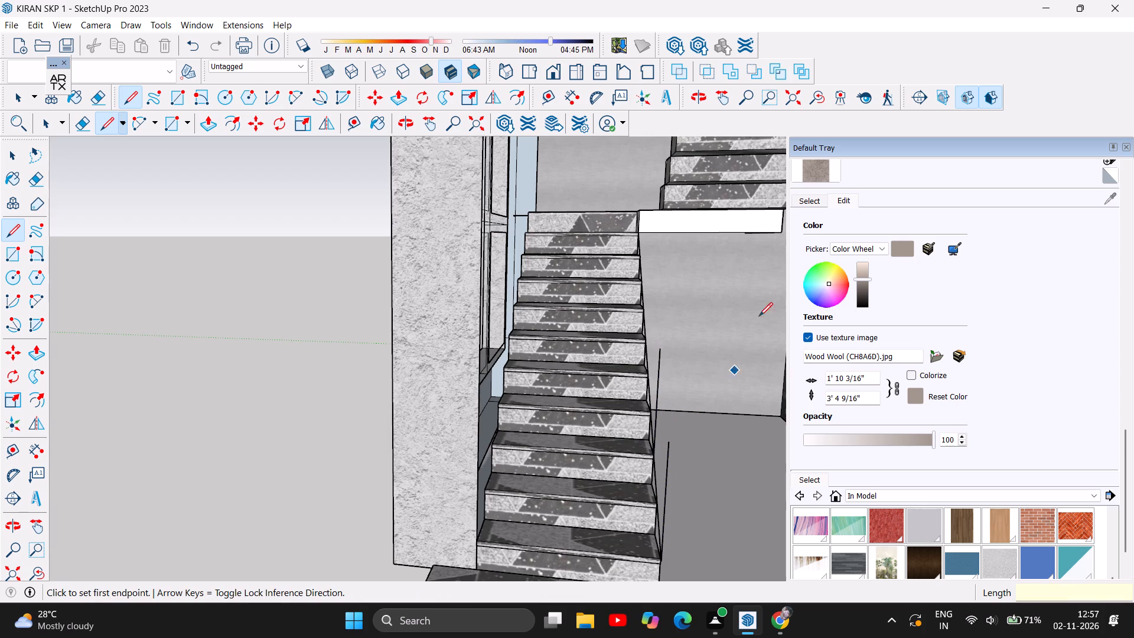
# Draw two more 2' vertical lines up from open-side tread corners, one at the fifth tread and one nearer the landing.
pyautogui.click(648, 375)
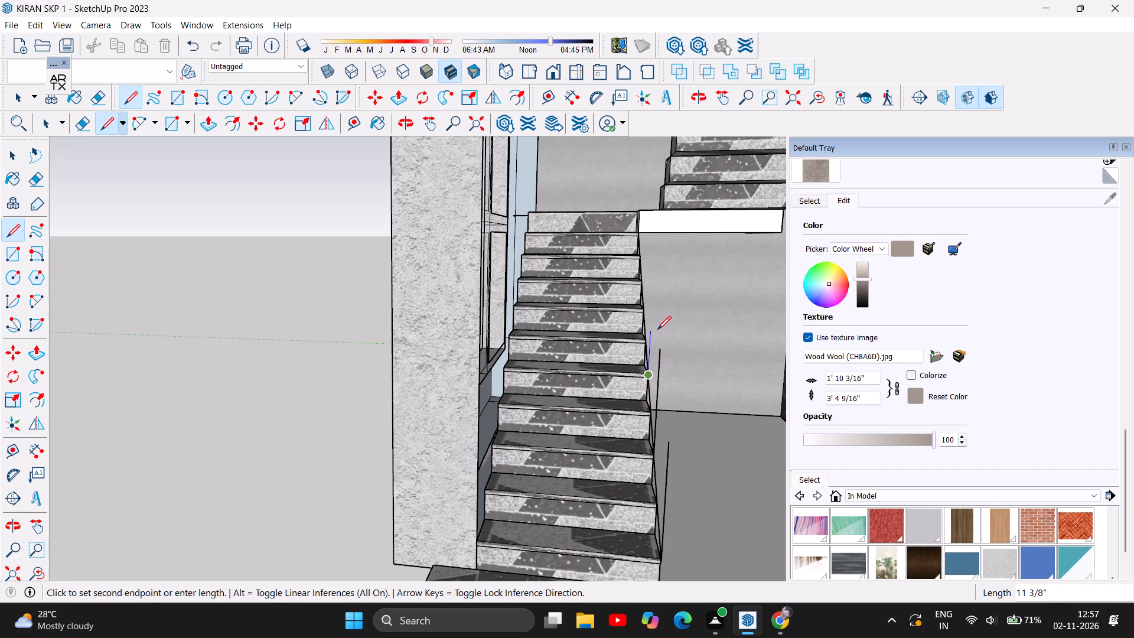
pyautogui.write("2'")
pyautogui.press('Return')
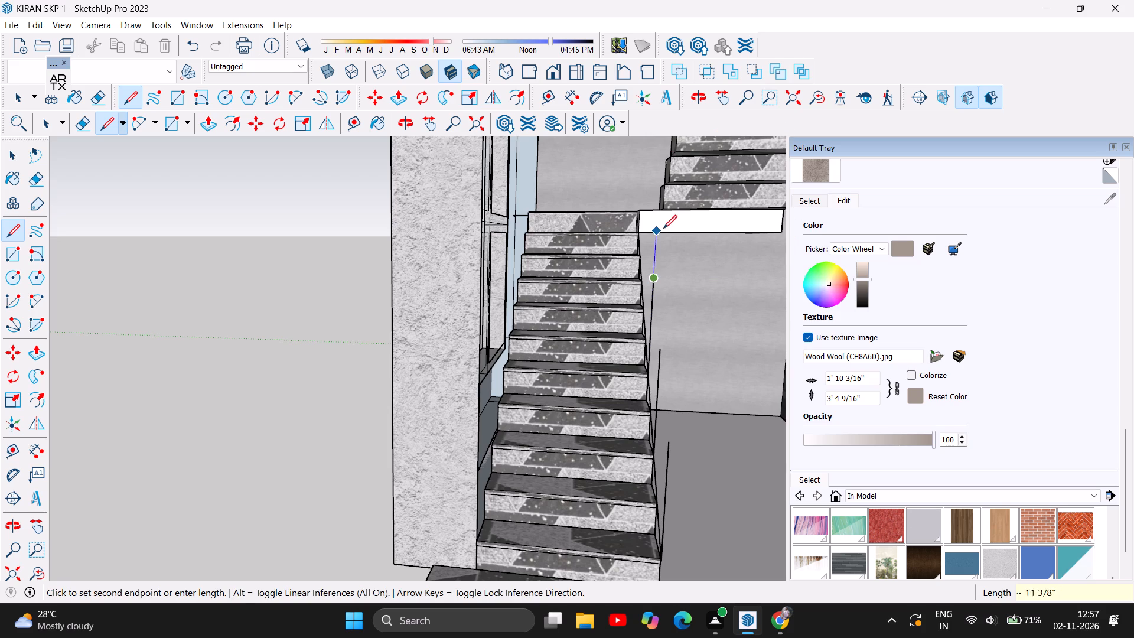
pyautogui.press('Escape')
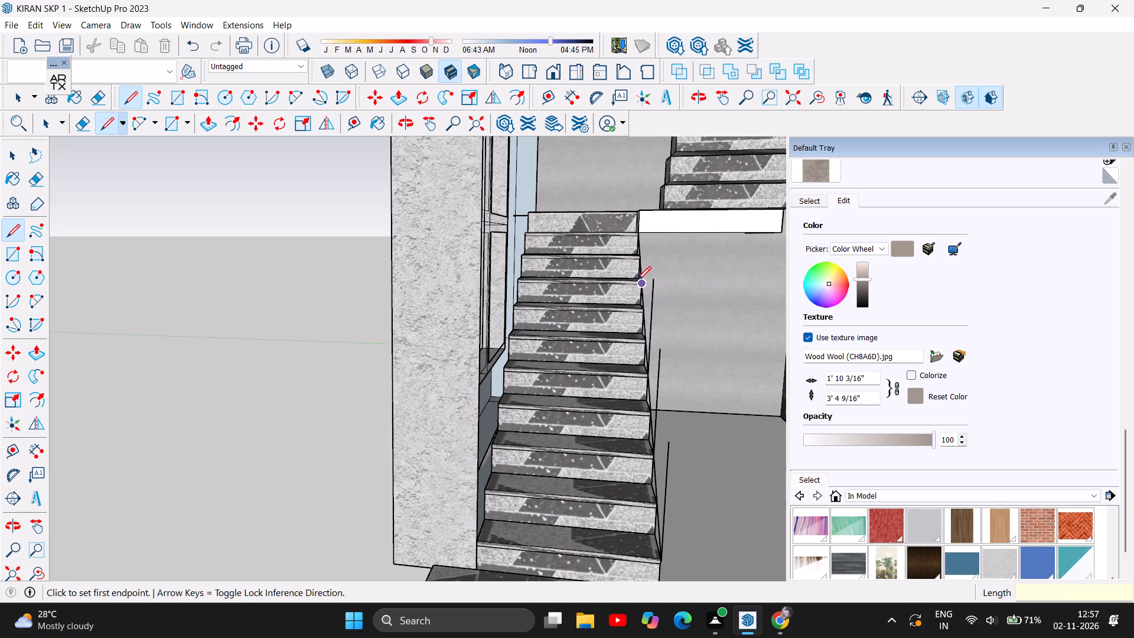
pyautogui.click(637, 282)
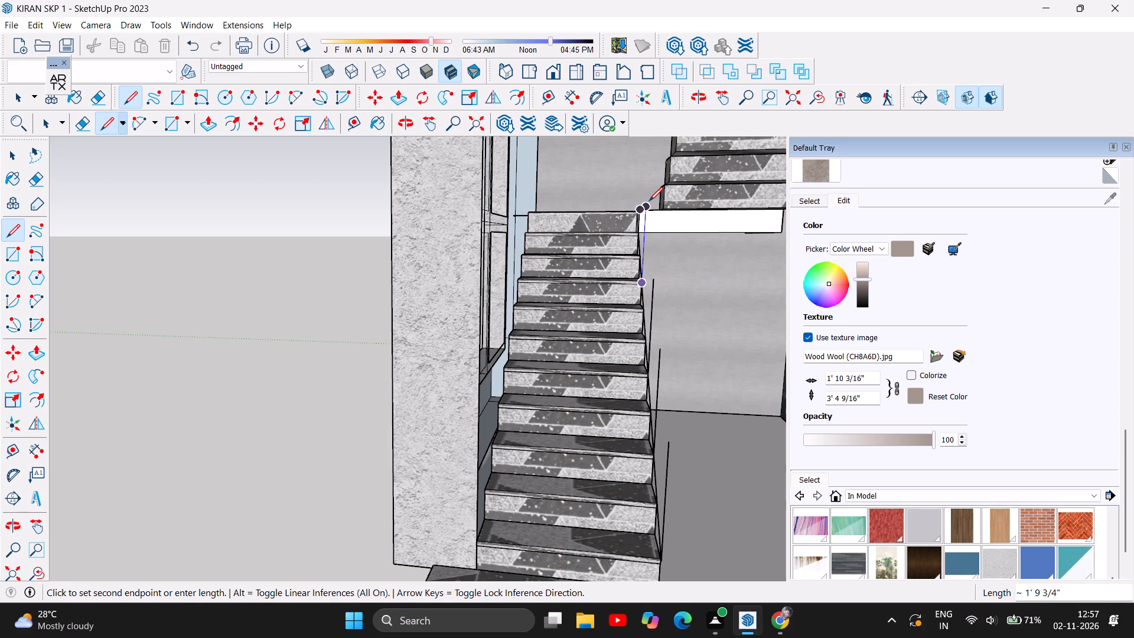
pyautogui.write("2'")
pyautogui.press('Return')
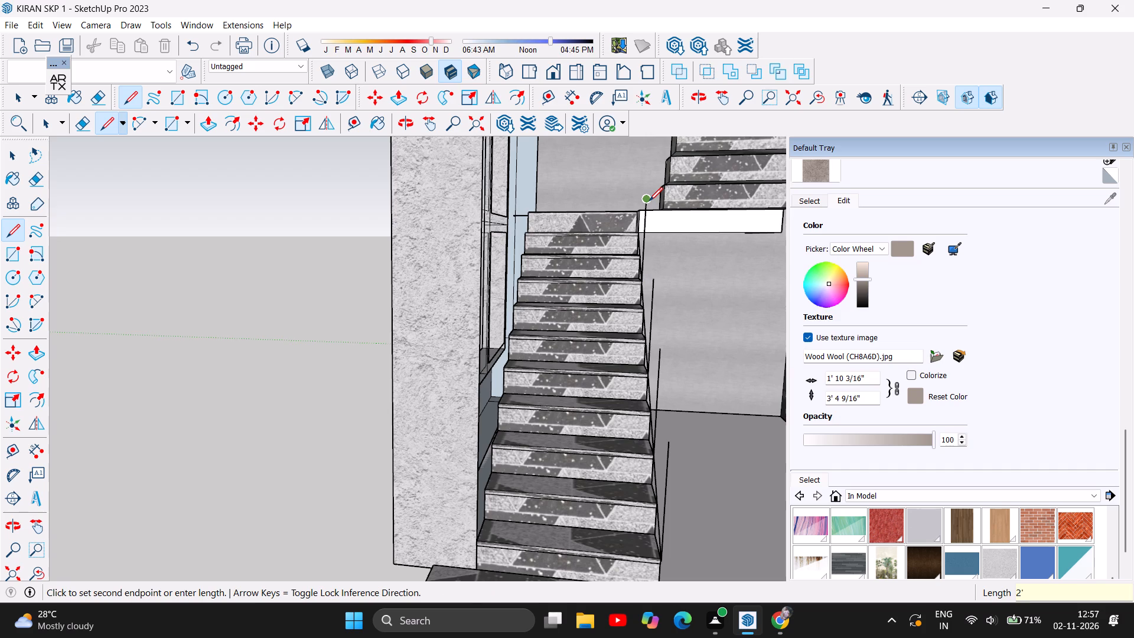
# Join the tops of the four 2' uprights with sloped lines, from the landing end to the lowest tread, to close three railing panels.
pyautogui.click(653, 278)
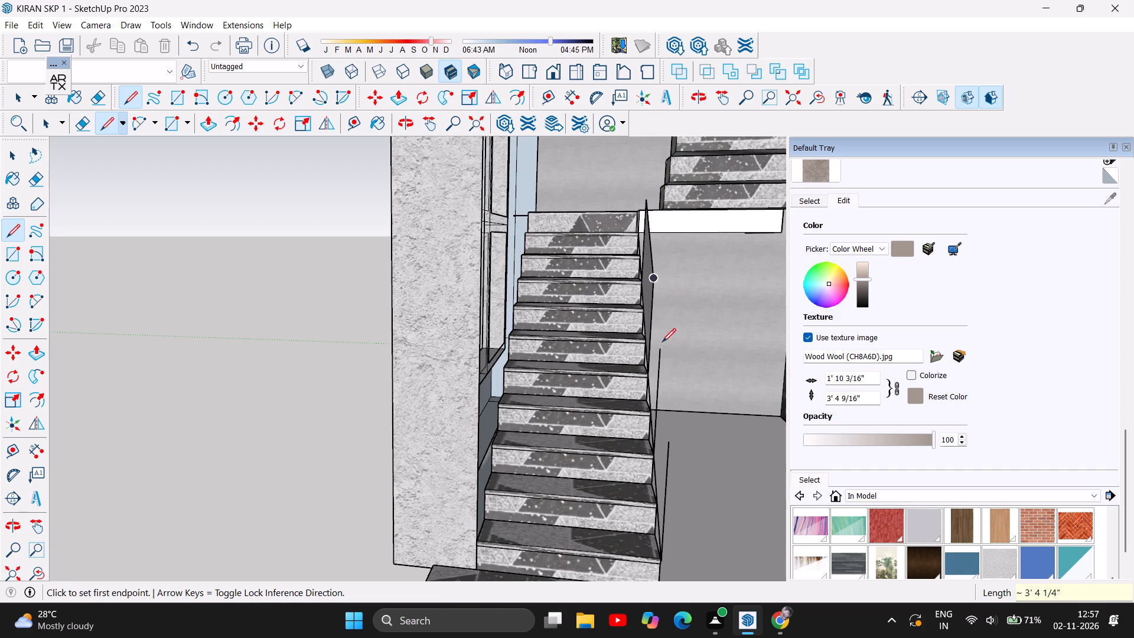
pyautogui.click(660, 349)
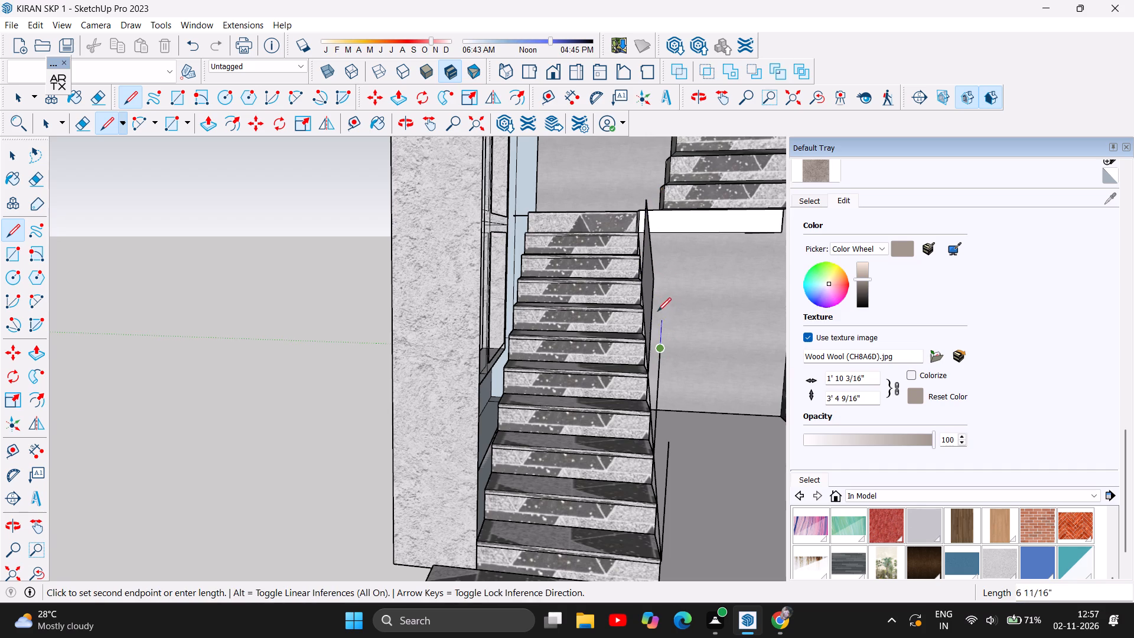
pyautogui.click(657, 275)
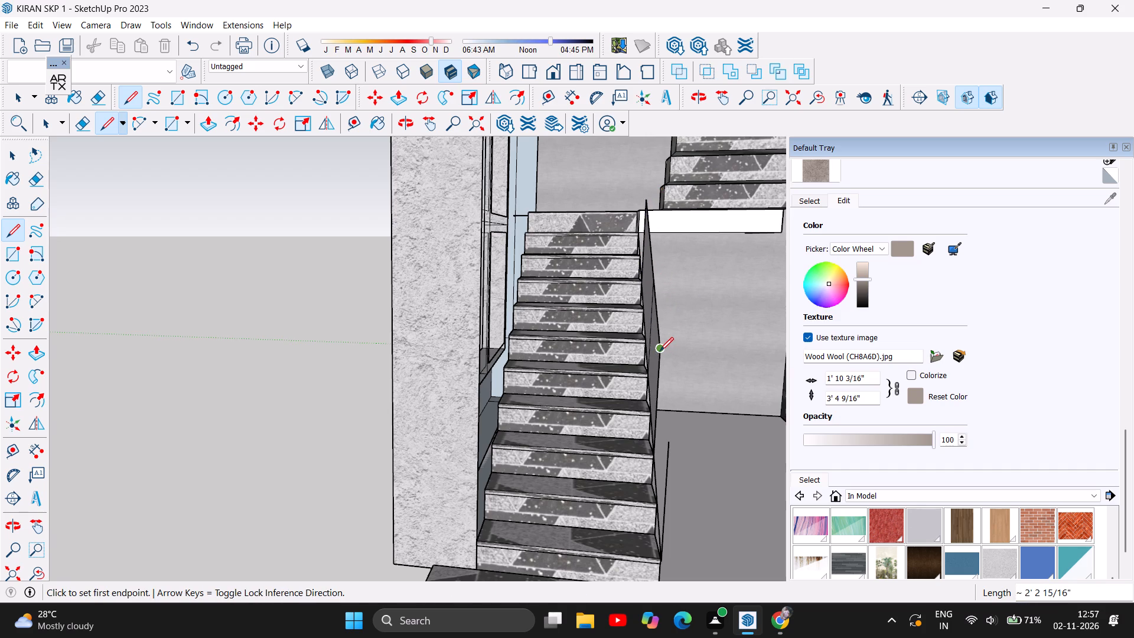
pyautogui.click(660, 351)
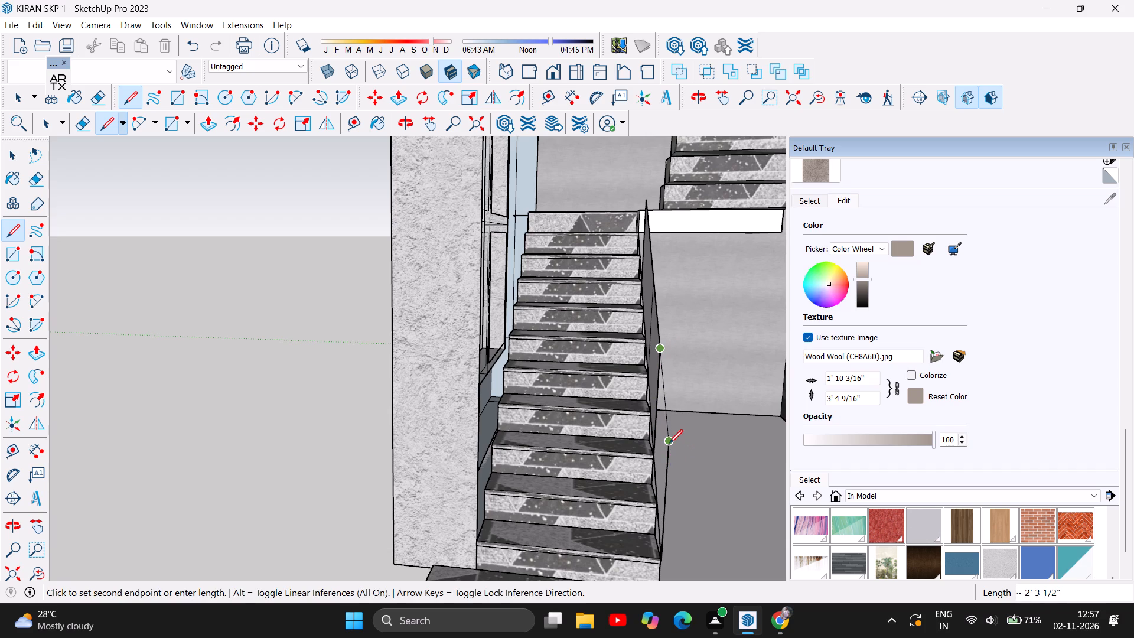
pyautogui.click(669, 443)
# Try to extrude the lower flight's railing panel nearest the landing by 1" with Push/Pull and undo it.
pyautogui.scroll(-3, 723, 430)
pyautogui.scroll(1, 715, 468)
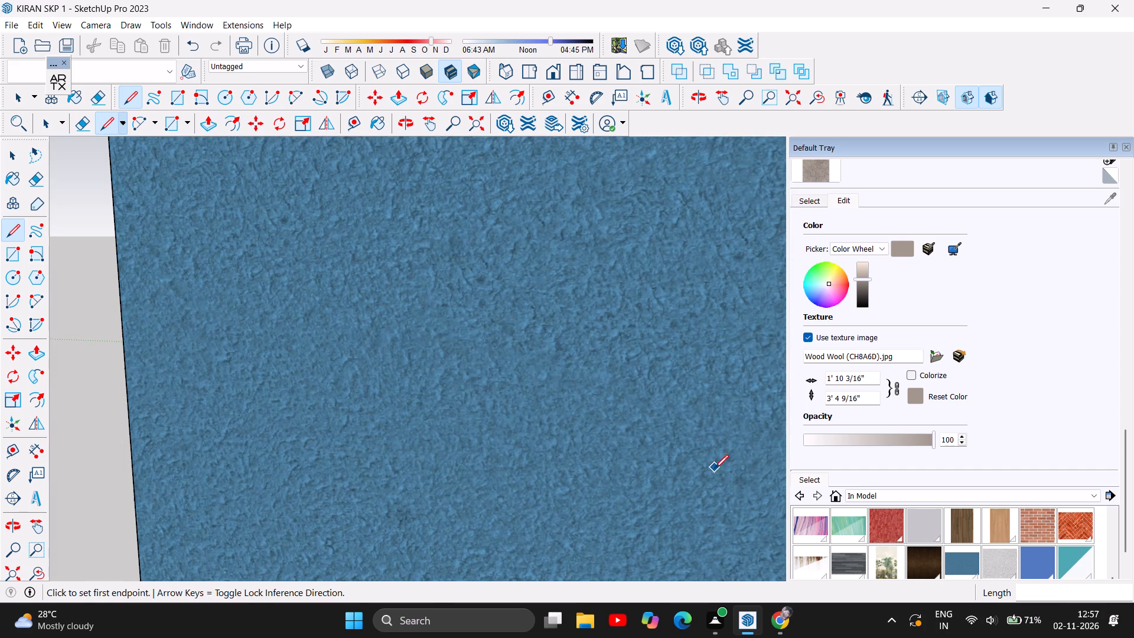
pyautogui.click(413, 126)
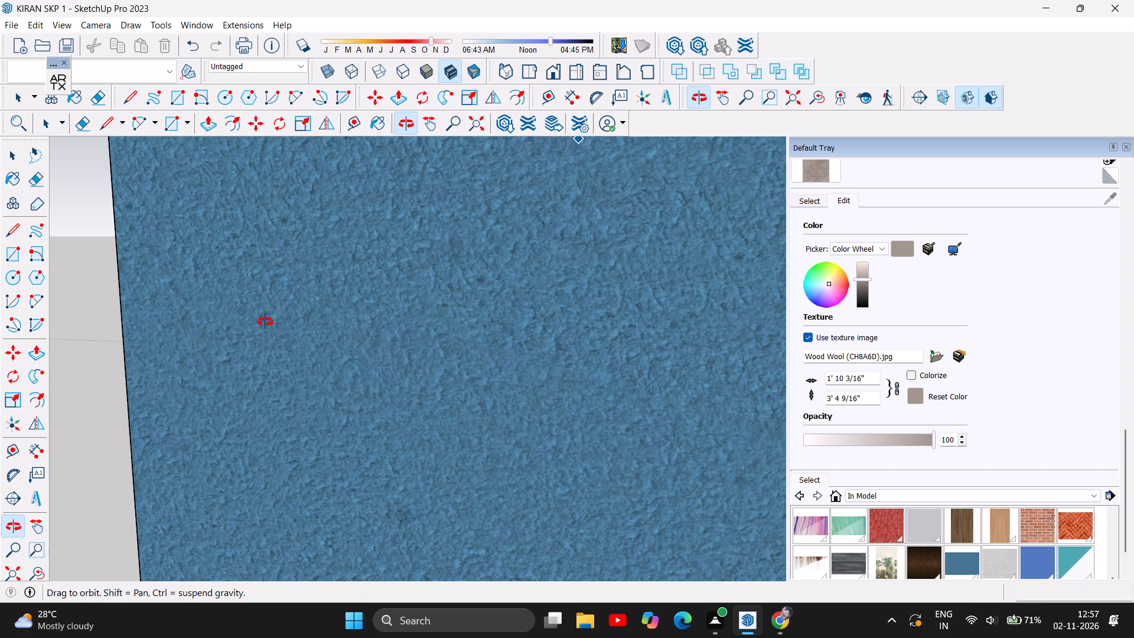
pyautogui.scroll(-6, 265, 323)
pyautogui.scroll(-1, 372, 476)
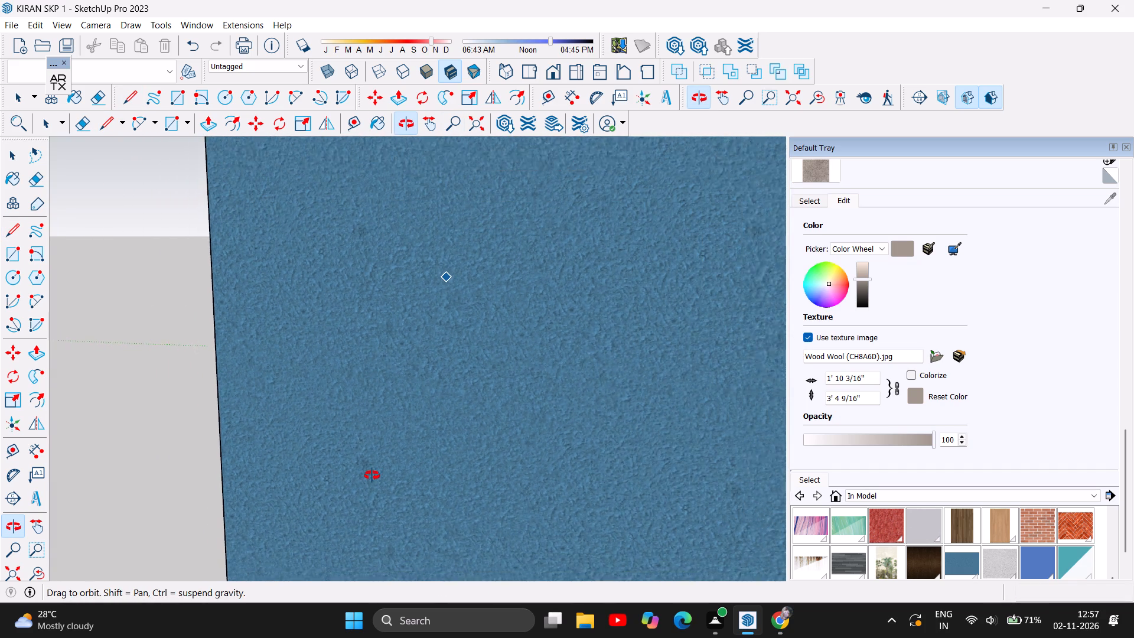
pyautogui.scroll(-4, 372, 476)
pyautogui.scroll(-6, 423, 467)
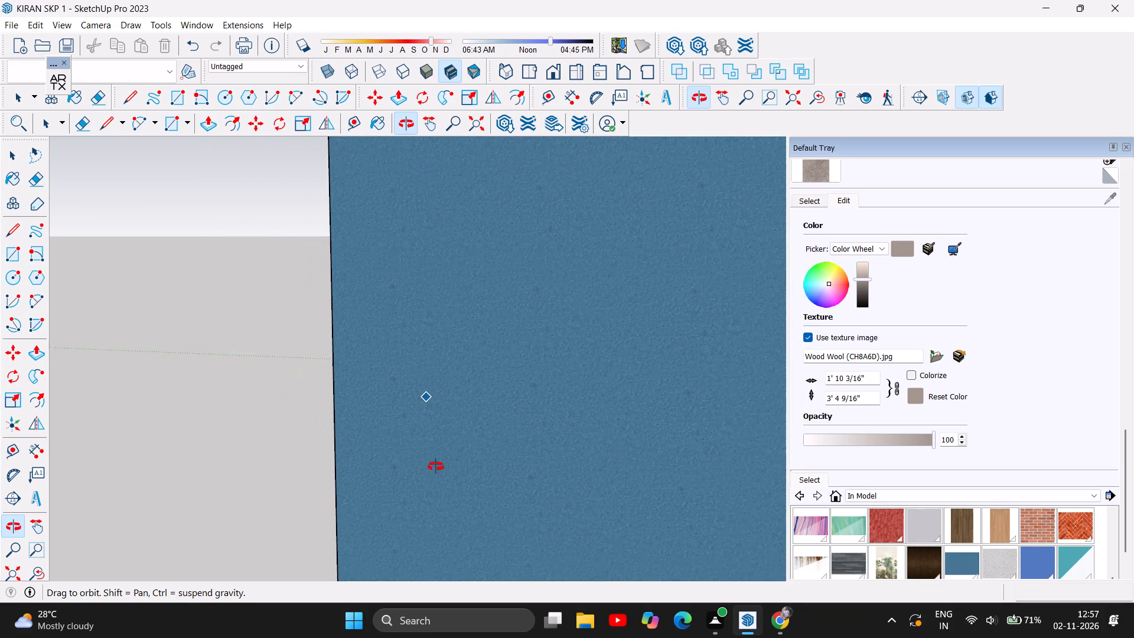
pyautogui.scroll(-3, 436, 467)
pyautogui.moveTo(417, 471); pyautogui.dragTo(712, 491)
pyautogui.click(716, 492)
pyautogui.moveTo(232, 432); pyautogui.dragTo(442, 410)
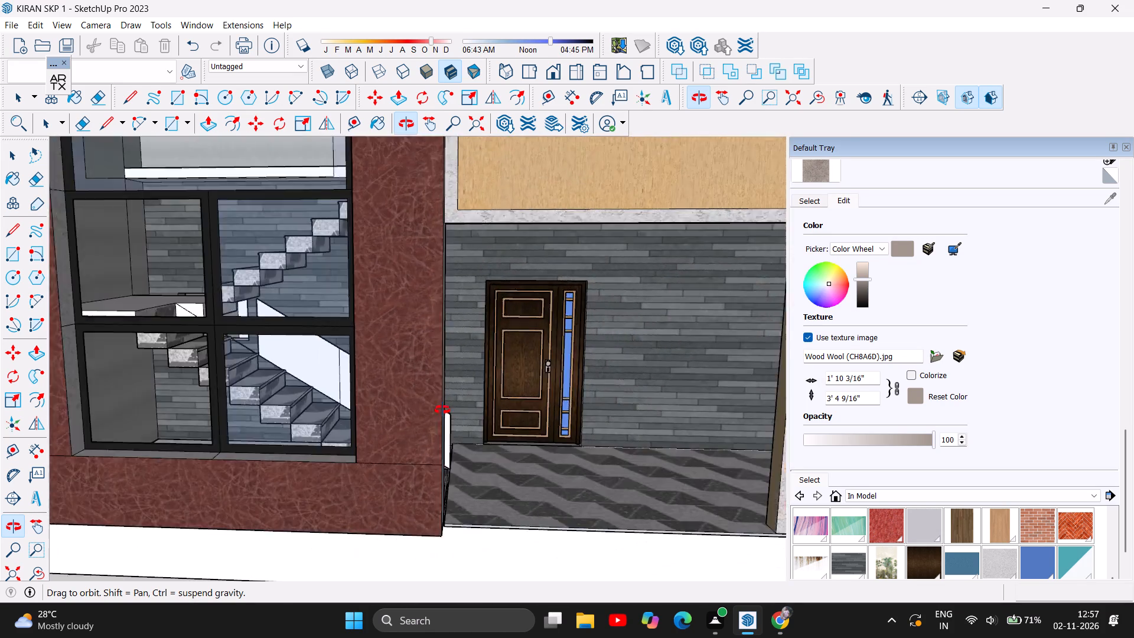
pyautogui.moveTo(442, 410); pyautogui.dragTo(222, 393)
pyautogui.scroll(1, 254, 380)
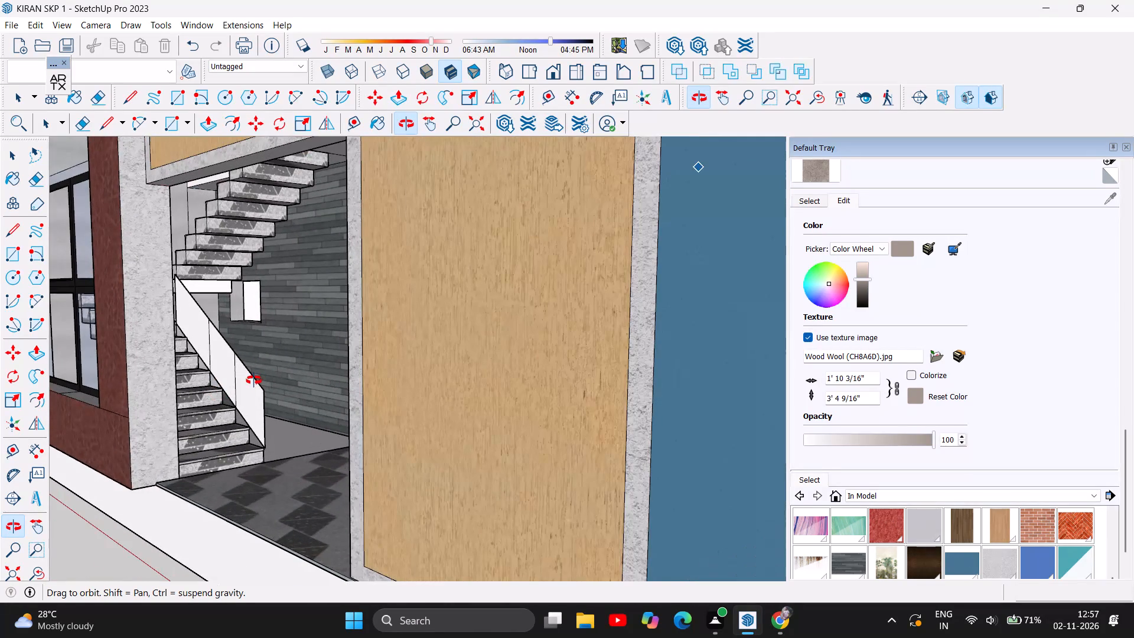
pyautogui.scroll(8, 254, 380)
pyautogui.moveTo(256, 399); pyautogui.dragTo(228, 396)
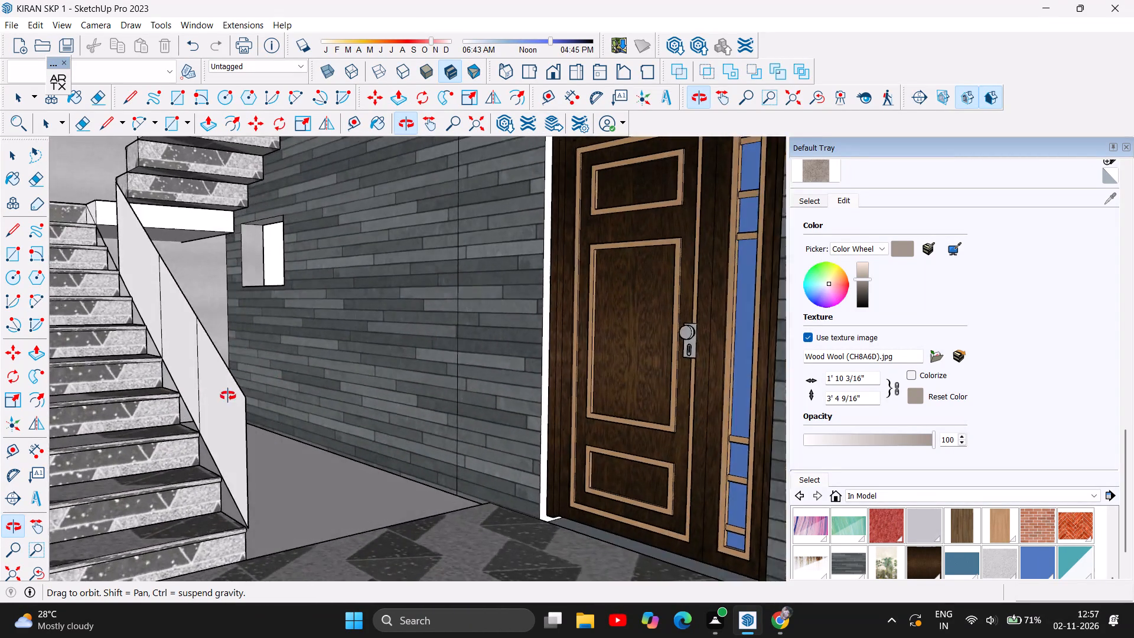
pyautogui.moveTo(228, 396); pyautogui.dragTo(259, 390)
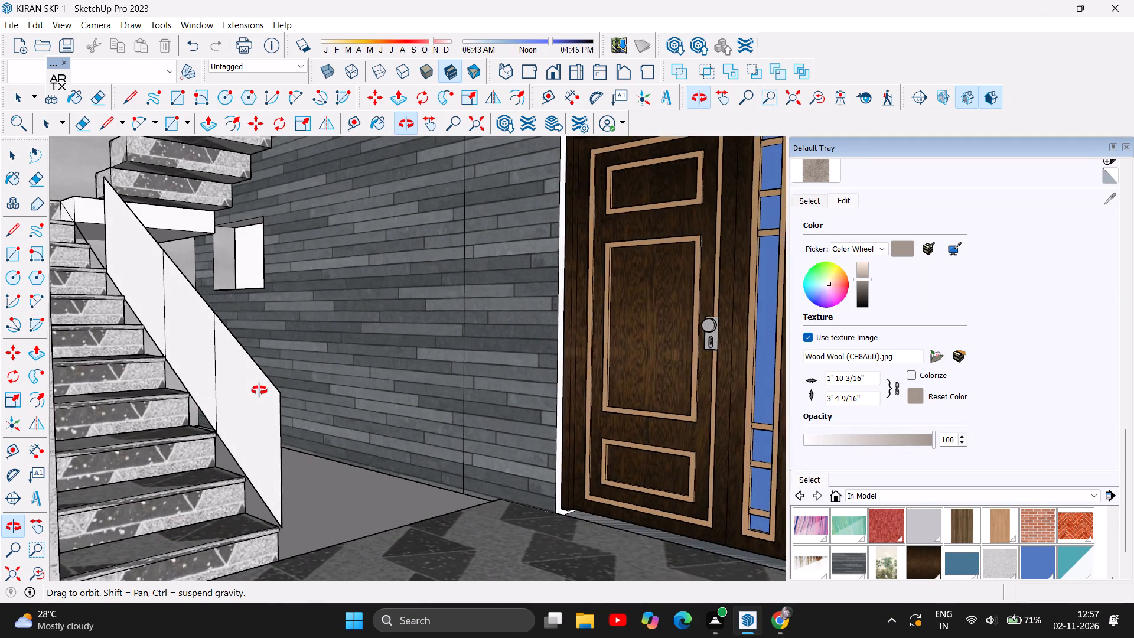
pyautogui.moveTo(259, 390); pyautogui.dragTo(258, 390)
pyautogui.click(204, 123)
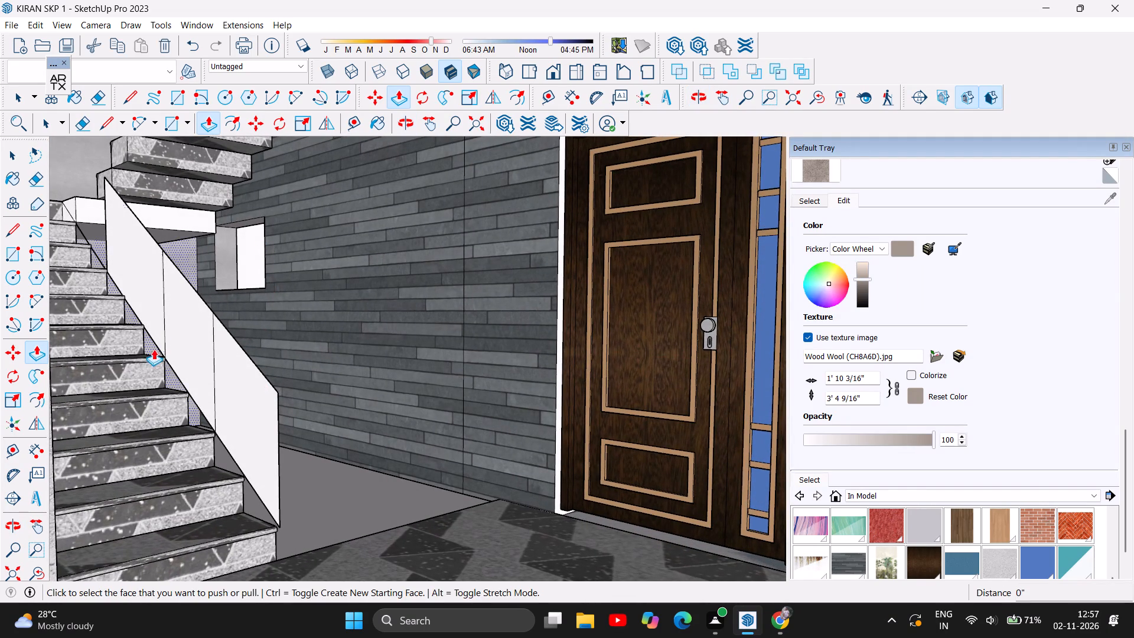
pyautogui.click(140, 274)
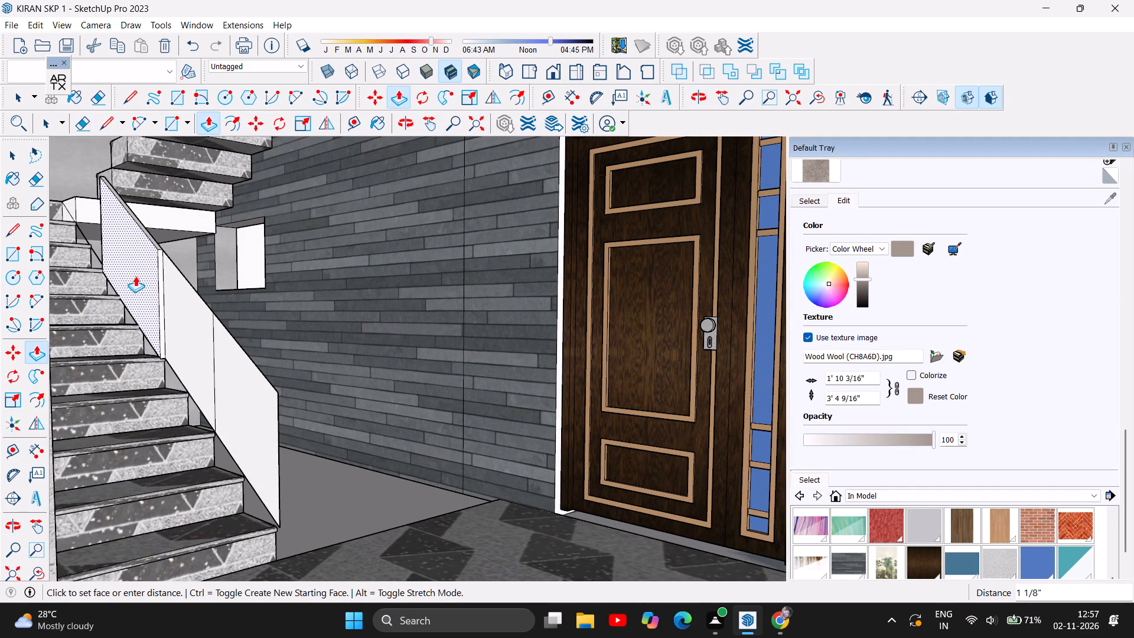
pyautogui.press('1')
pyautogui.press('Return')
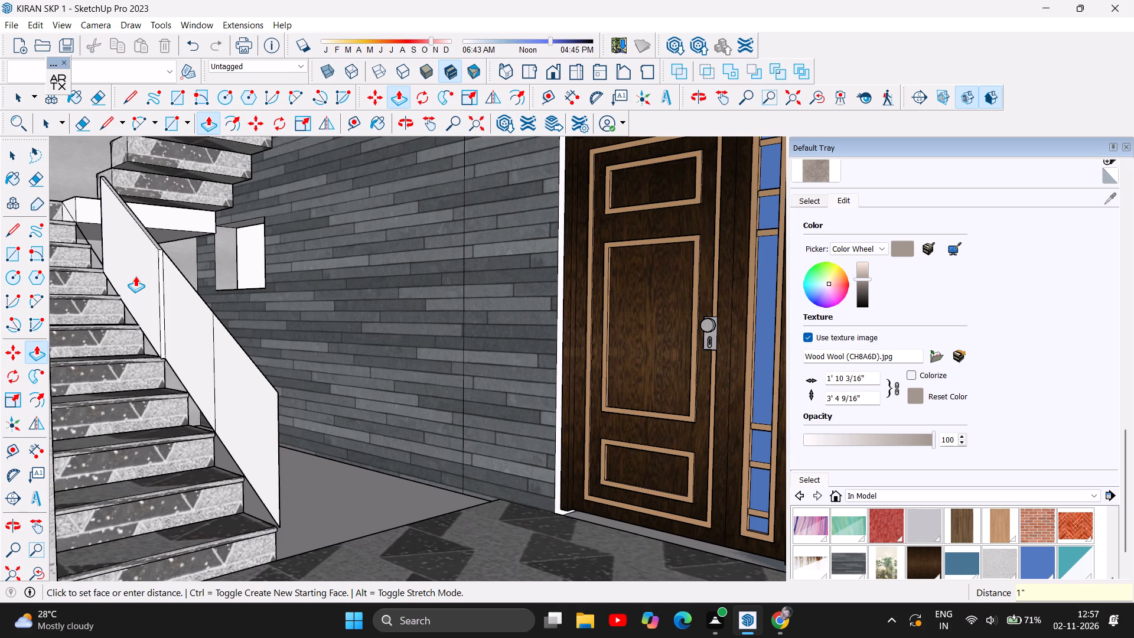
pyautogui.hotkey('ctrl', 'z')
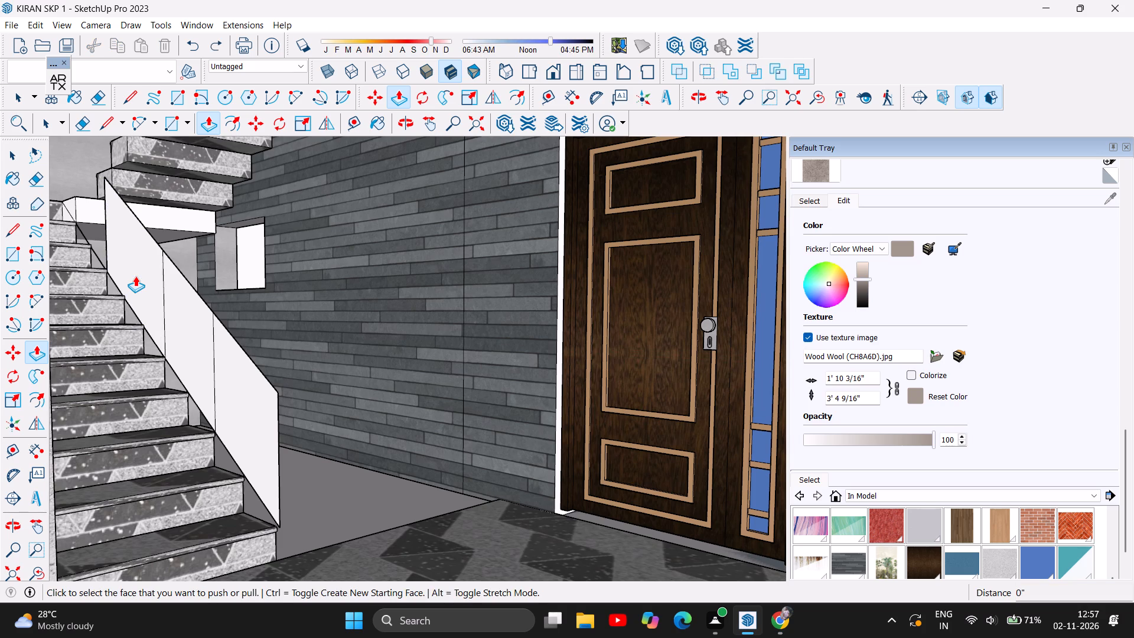
# Extrude each of the lower flight's three railing panels by 0.5" with Push/Pull.
pyautogui.click(145, 270)
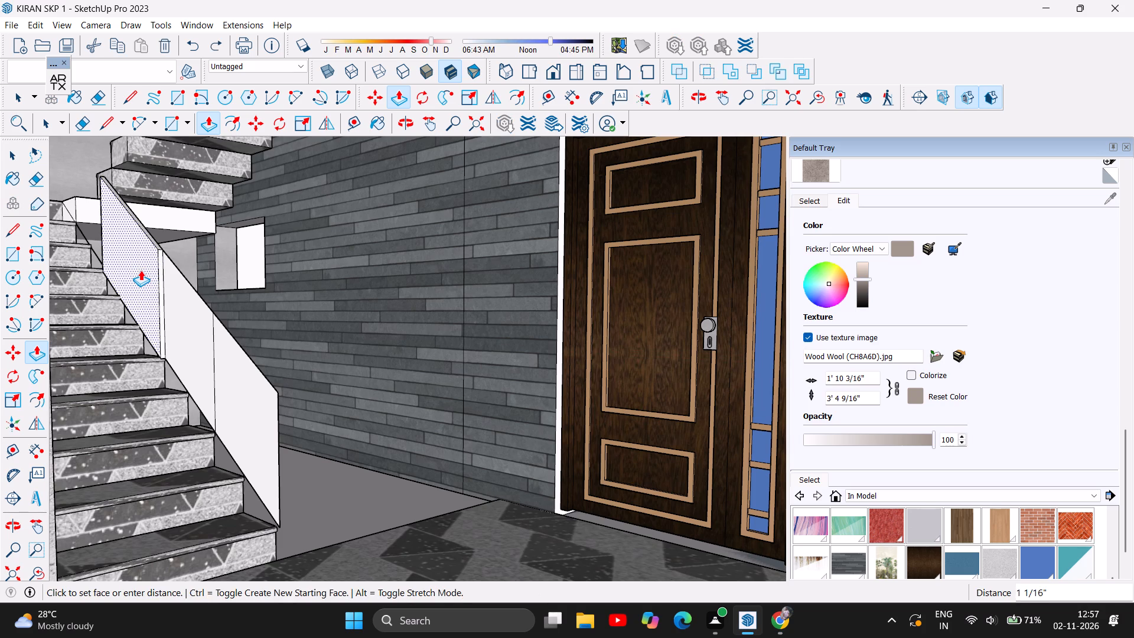
pyautogui.write('0.5')
pyautogui.press('Return')
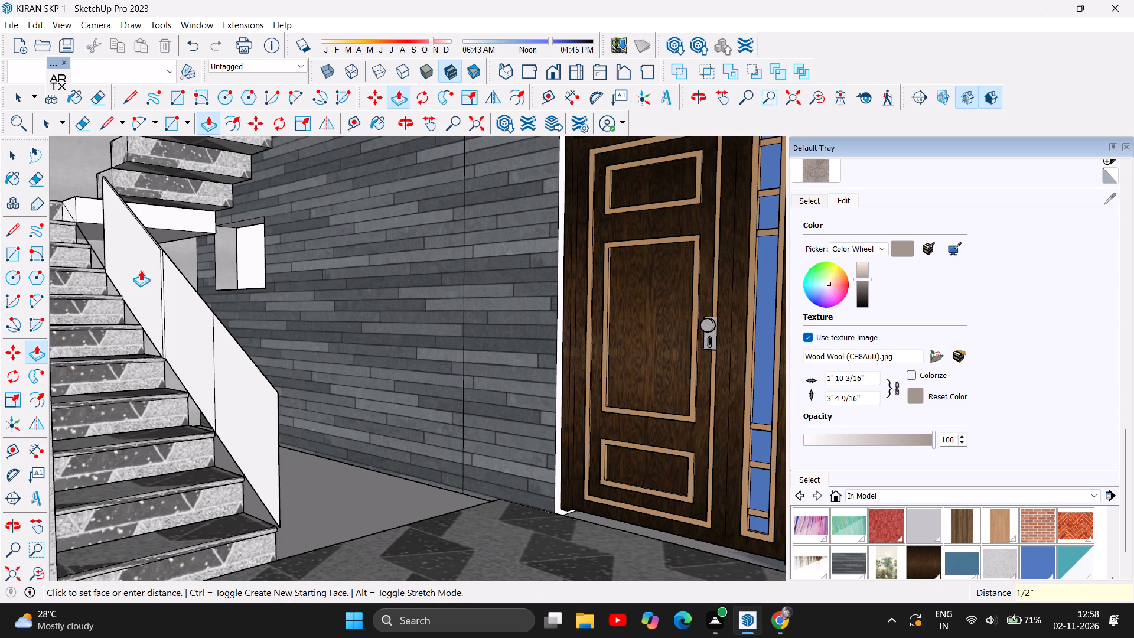
pyautogui.click(184, 285)
pyautogui.write('0.5')
pyautogui.press('Return')
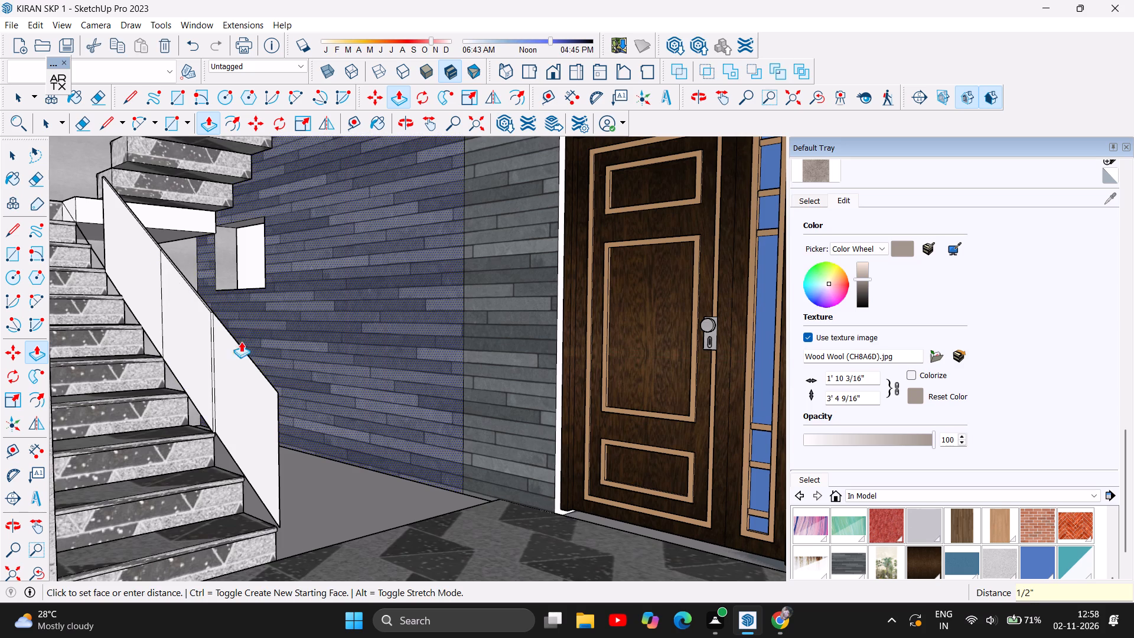
pyautogui.click(243, 367)
pyautogui.write('0.5')
pyautogui.press('Return')
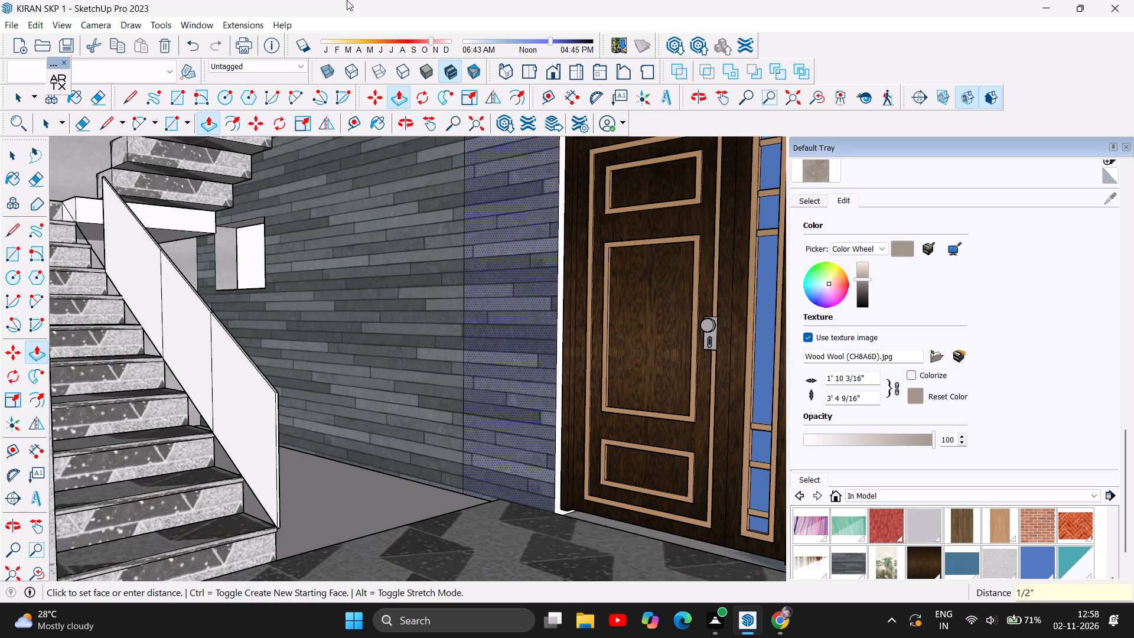
# Paint the stair-side faces of the three railing panels with the translucent teal material already in the model.
pyautogui.click(14, 160)
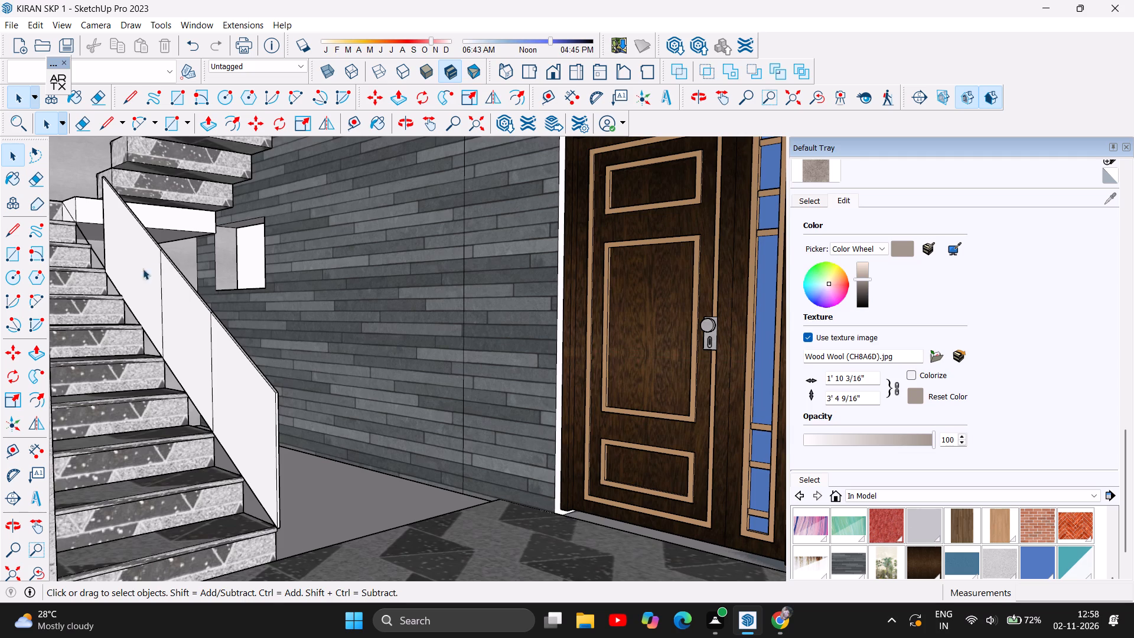
pyautogui.click(137, 269)
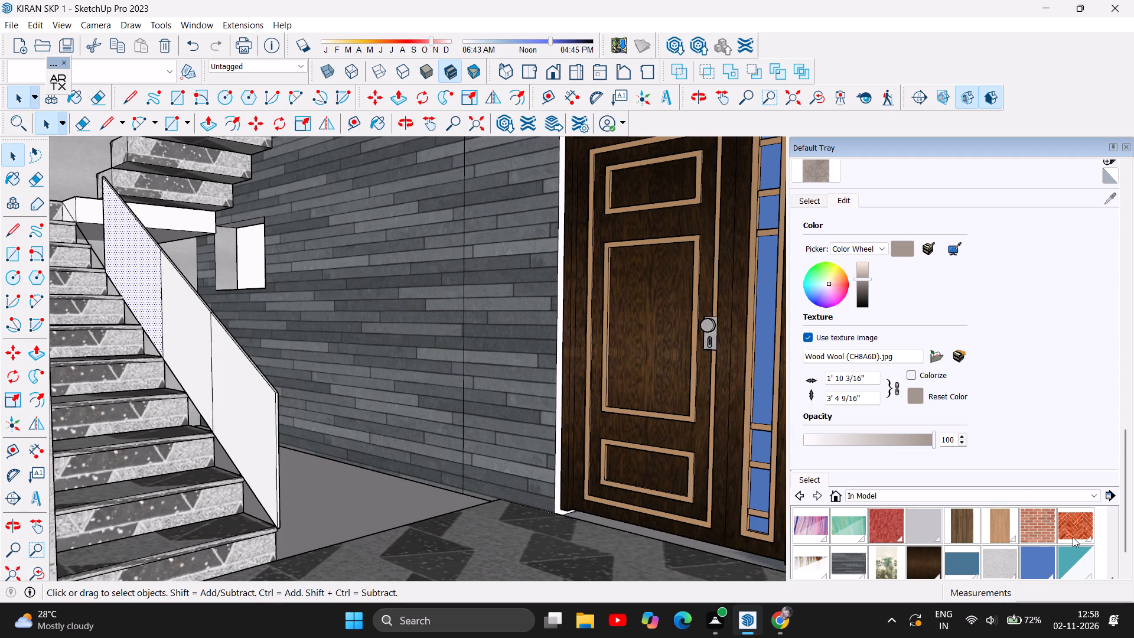
pyautogui.scroll(-1, 1073, 537)
pyautogui.click(1084, 533)
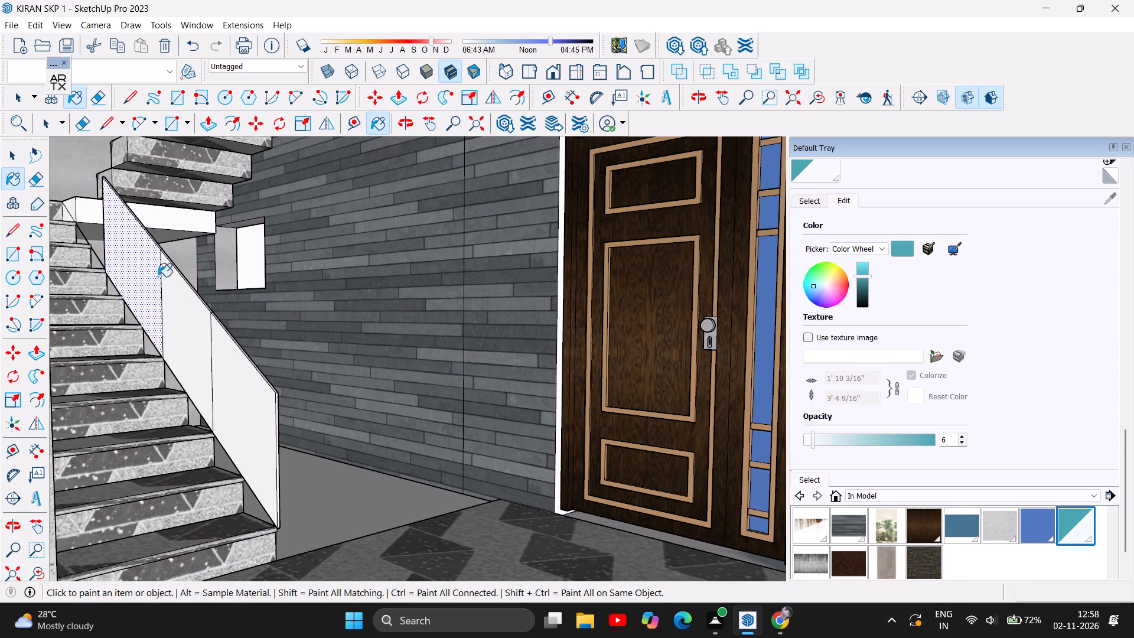
pyautogui.click(118, 243)
pyautogui.click(177, 320)
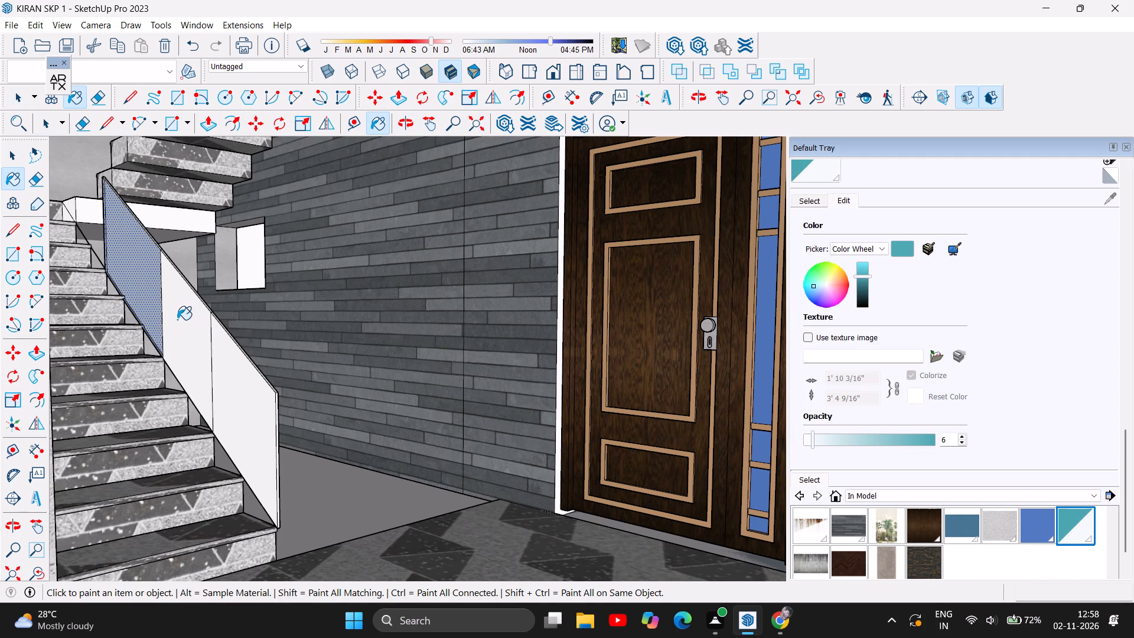
pyautogui.click(242, 406)
pyautogui.click(189, 339)
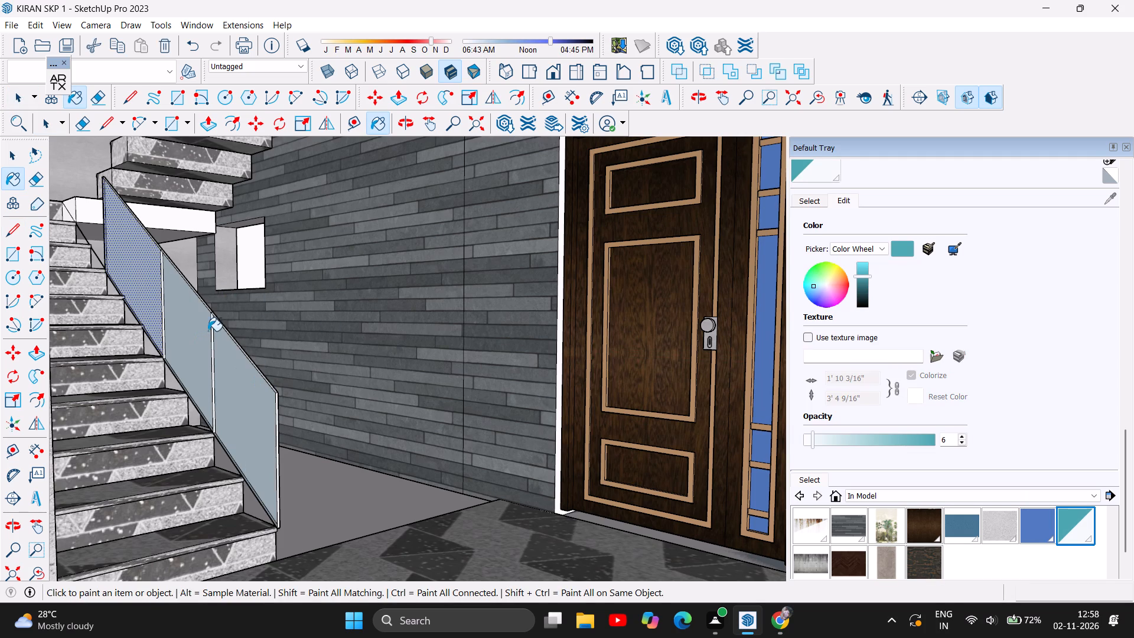
# Paint the opposite faces of the three railing panels with the same translucent teal material.
pyautogui.scroll(2, 190, 317)
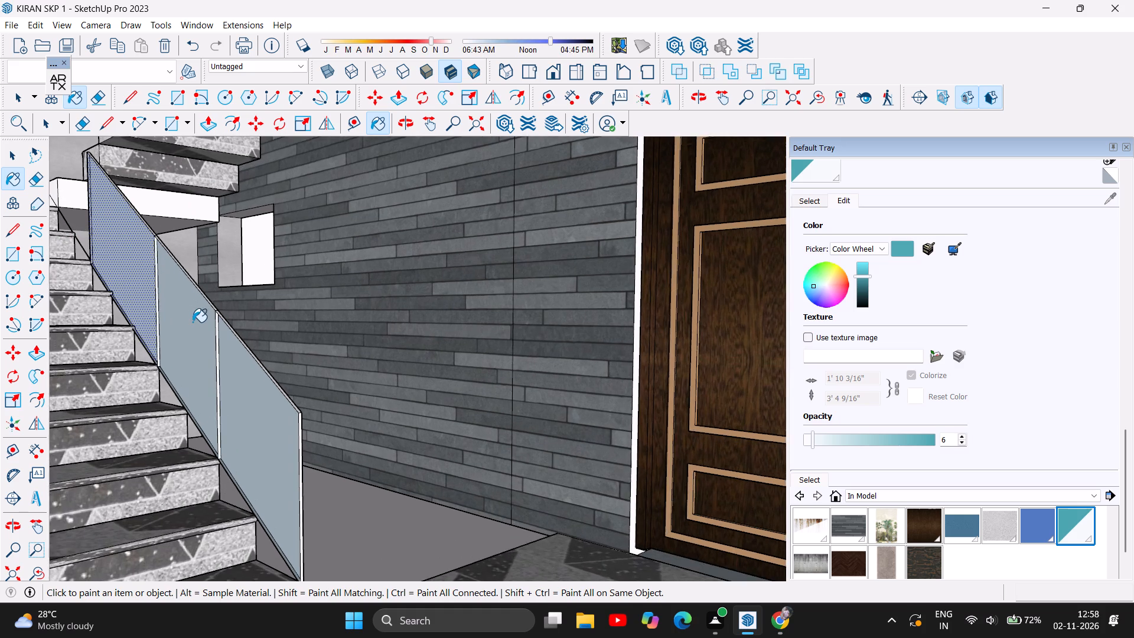
pyautogui.scroll(1, 193, 322)
pyautogui.click(403, 123)
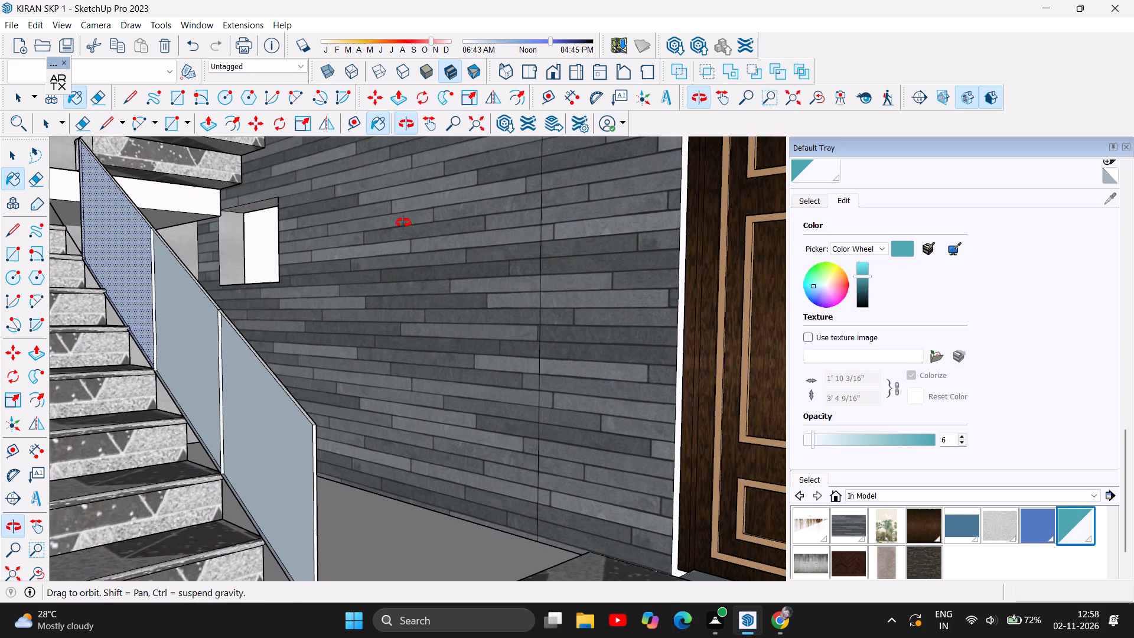
pyautogui.moveTo(374, 272); pyautogui.dragTo(234, 262)
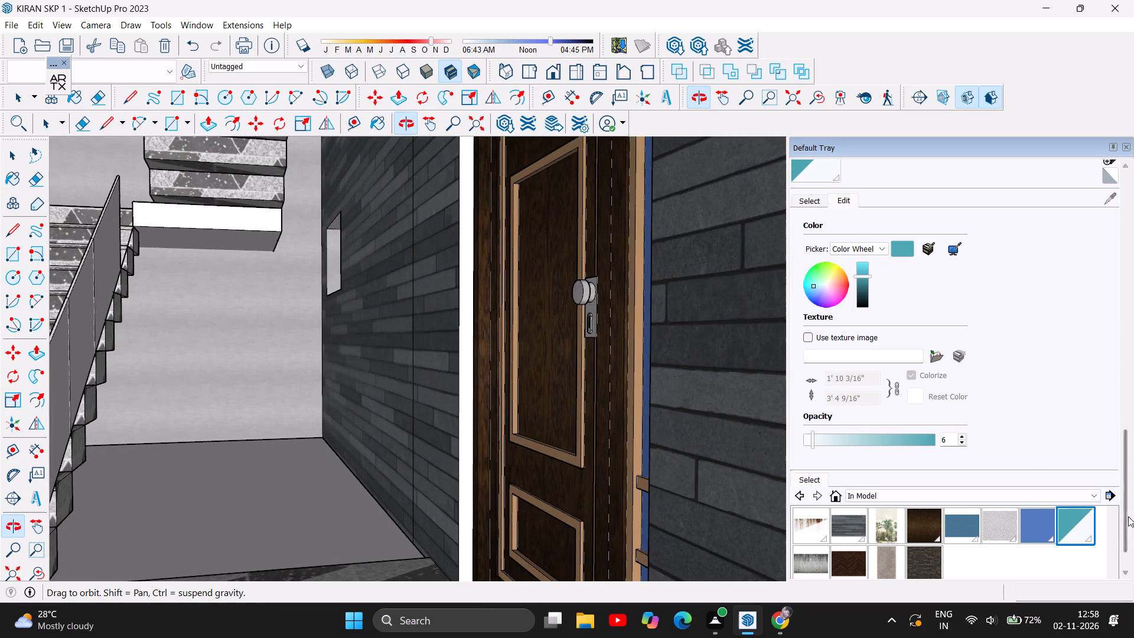
pyautogui.click(1068, 528)
pyautogui.click(113, 249)
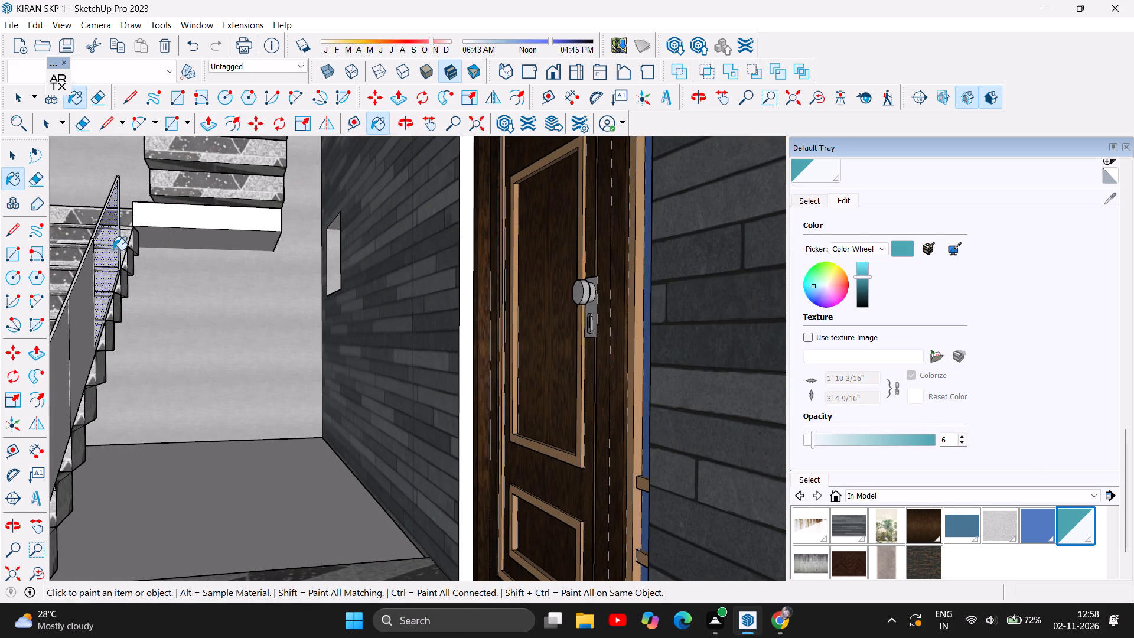
pyautogui.click(84, 308)
pyautogui.click(57, 382)
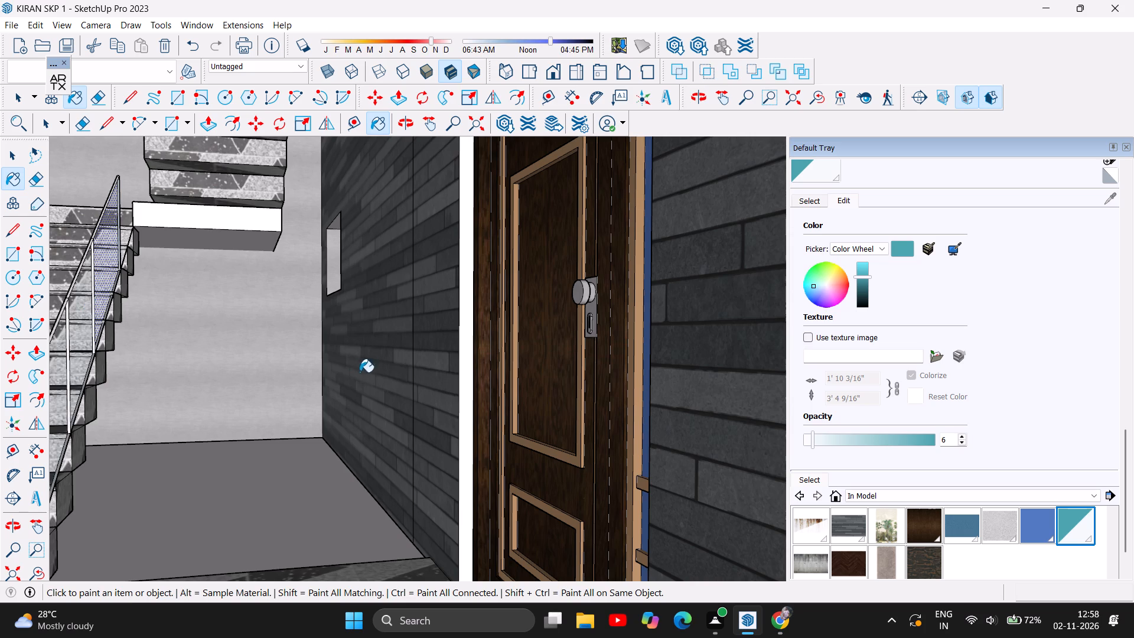
# Examine the glass railing and staircase from the entrance and through the front windows.
pyautogui.scroll(-2, 395, 346)
pyautogui.scroll(-1, 322, 334)
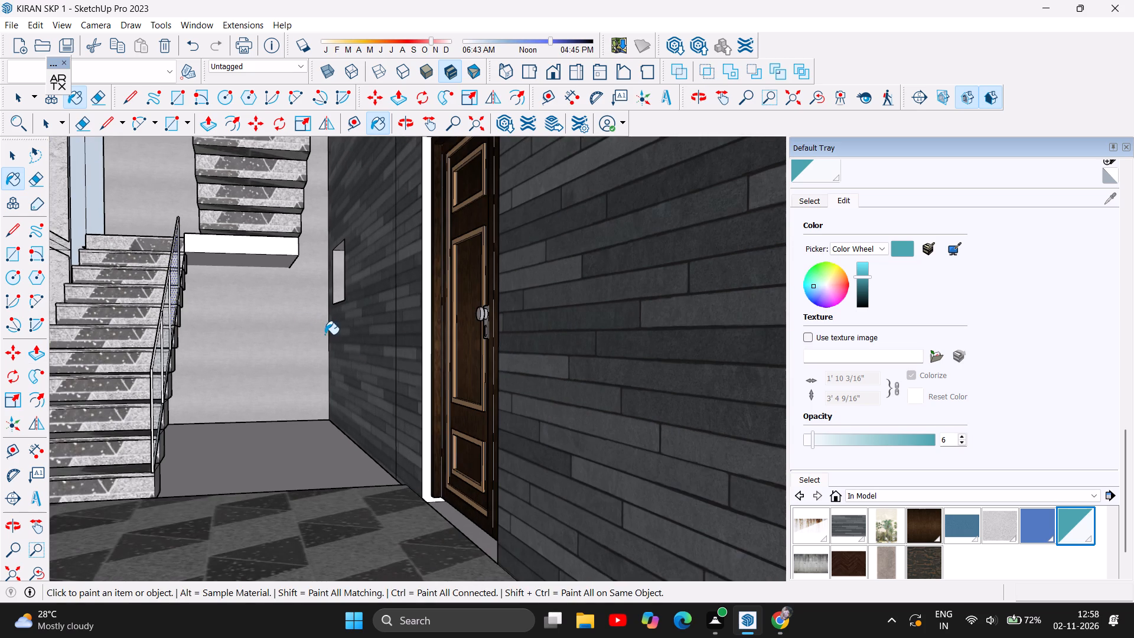
pyautogui.click(405, 121)
pyautogui.moveTo(261, 305); pyautogui.dragTo(574, 311)
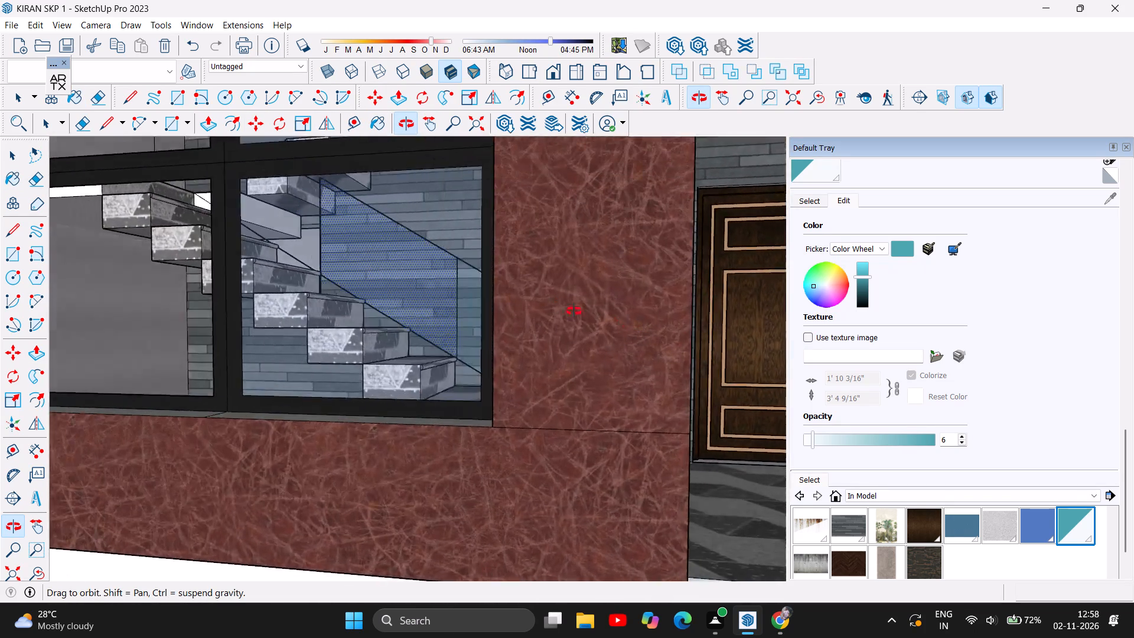
pyautogui.moveTo(574, 311); pyautogui.dragTo(644, 327)
pyautogui.click(644, 327)
pyautogui.scroll(-2, 403, 329)
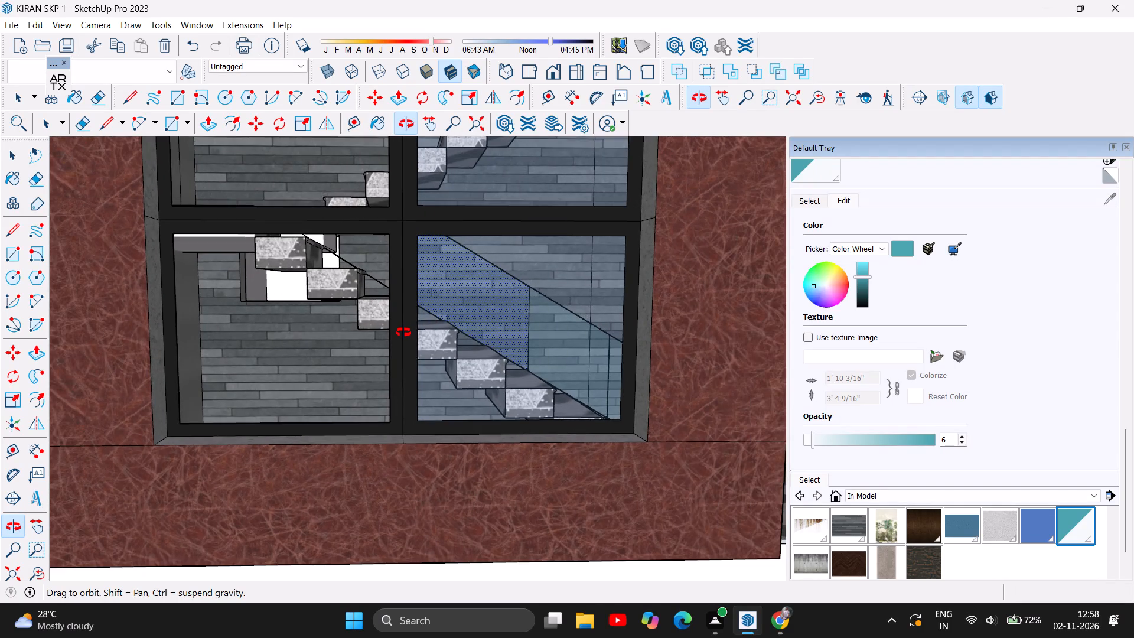
pyautogui.scroll(-2, 403, 333)
pyautogui.moveTo(522, 341); pyautogui.dragTo(219, 369)
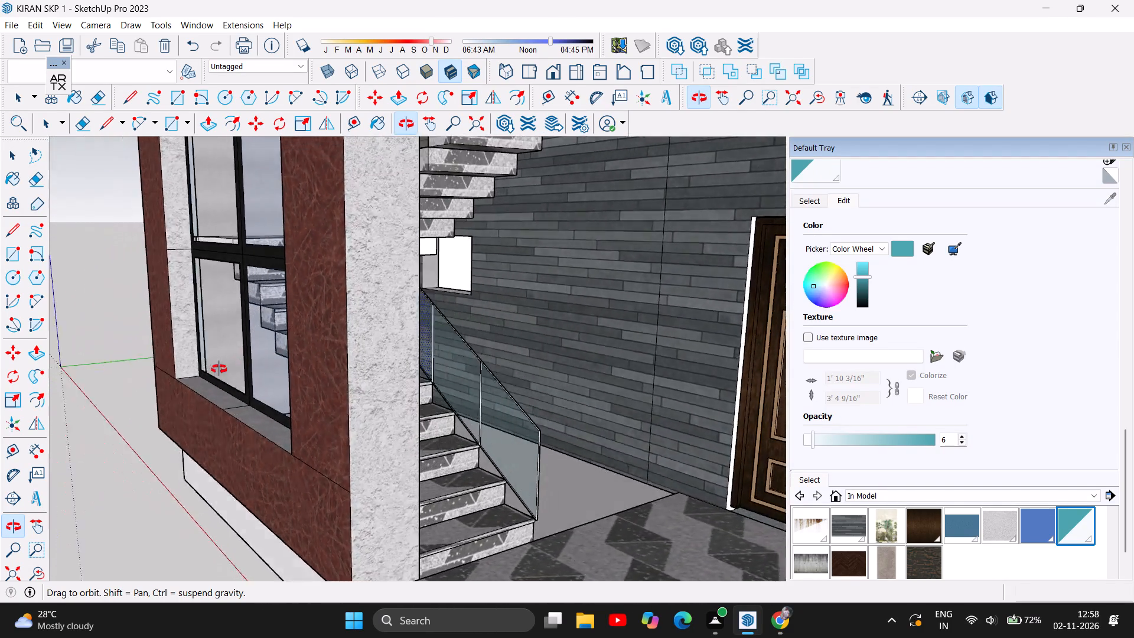
pyautogui.moveTo(219, 369); pyautogui.dragTo(324, 438)
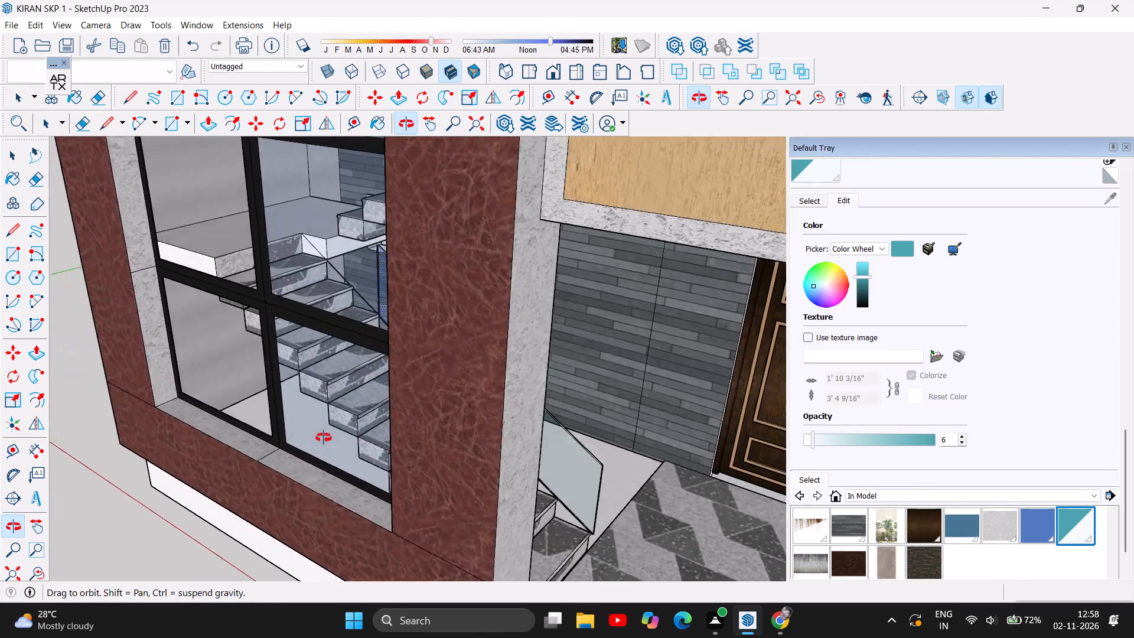
# Examine the lower flight's glass railing and its upper end near the landing, through the front windows and from the entrance.
pyautogui.moveTo(324, 438); pyautogui.dragTo(582, 432)
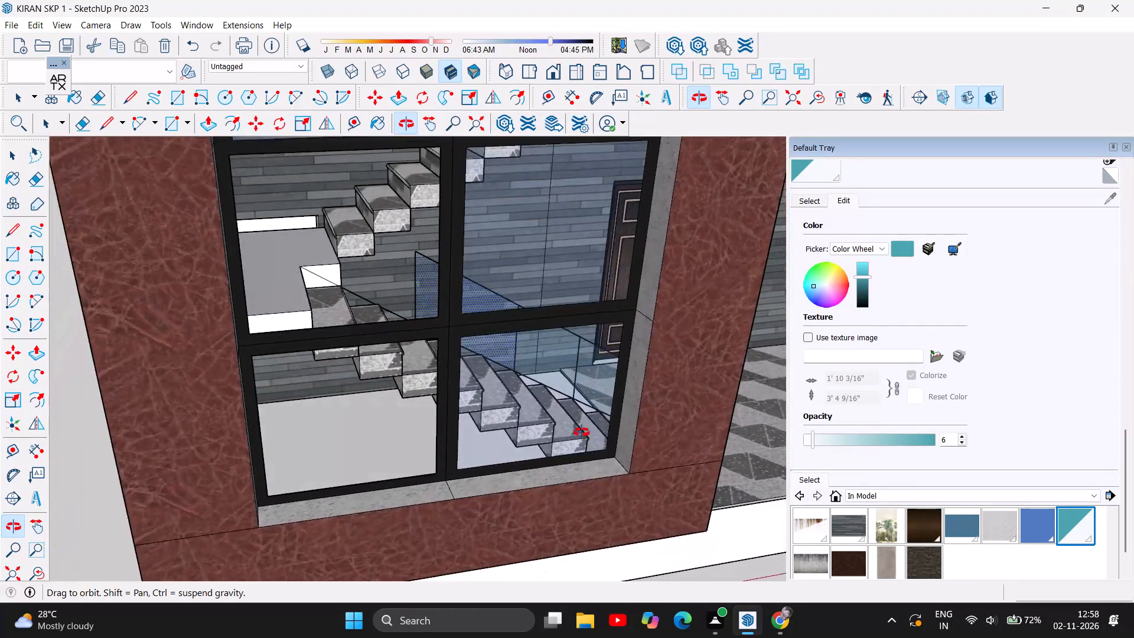
pyautogui.moveTo(582, 432); pyautogui.dragTo(532, 375)
pyautogui.moveTo(471, 340); pyautogui.dragTo(41, 301)
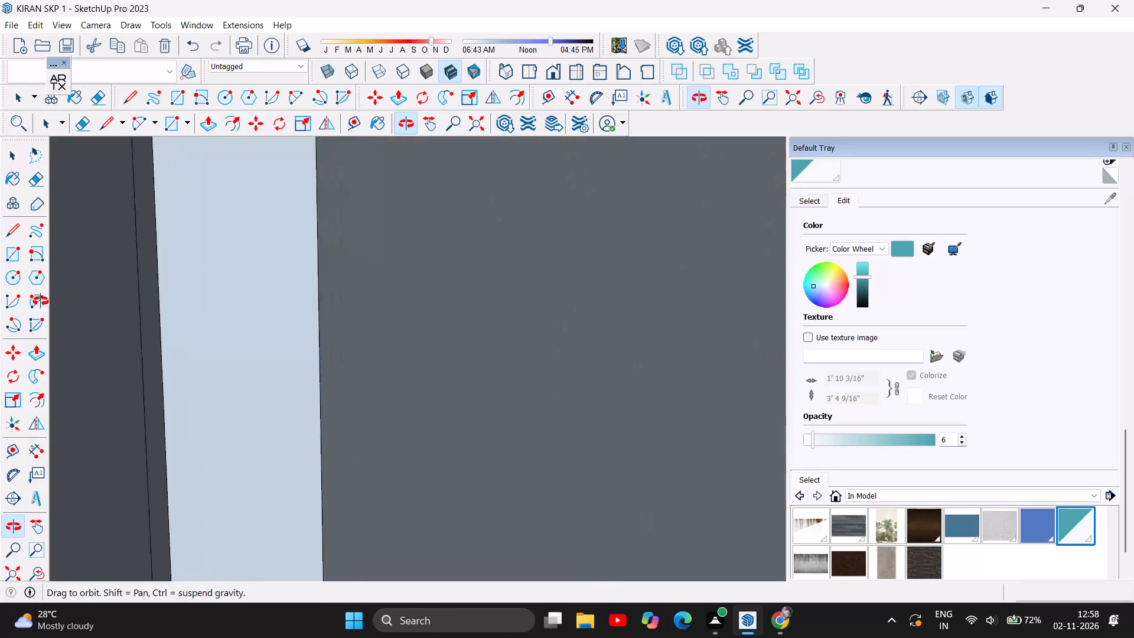
pyautogui.moveTo(41, 301); pyautogui.dragTo(480, 330)
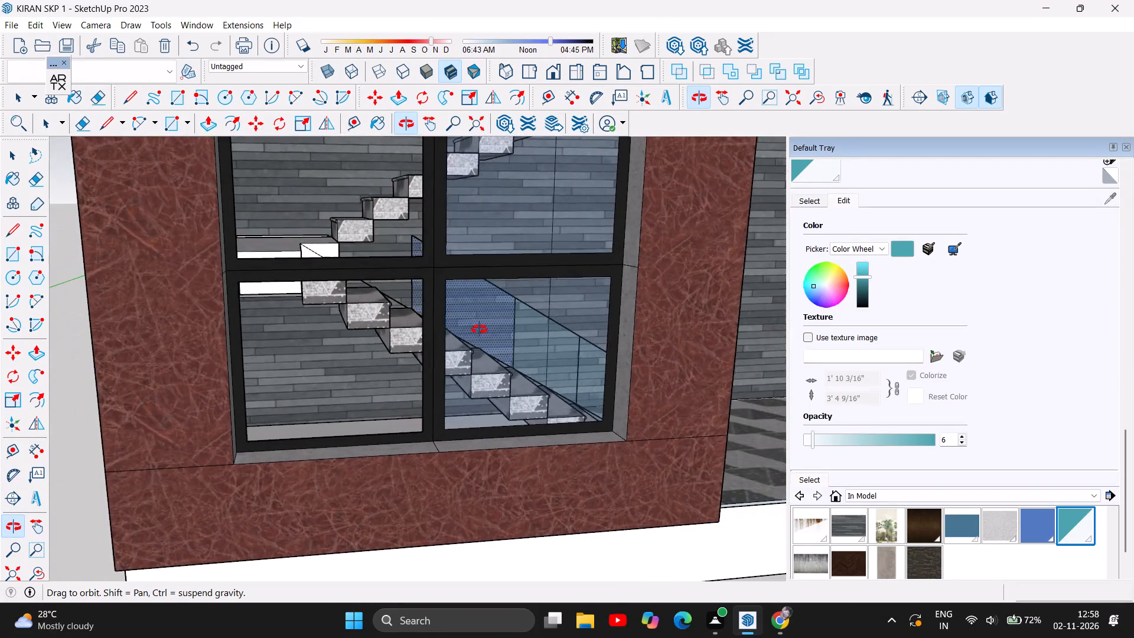
pyautogui.moveTo(480, 330); pyautogui.dragTo(432, 300)
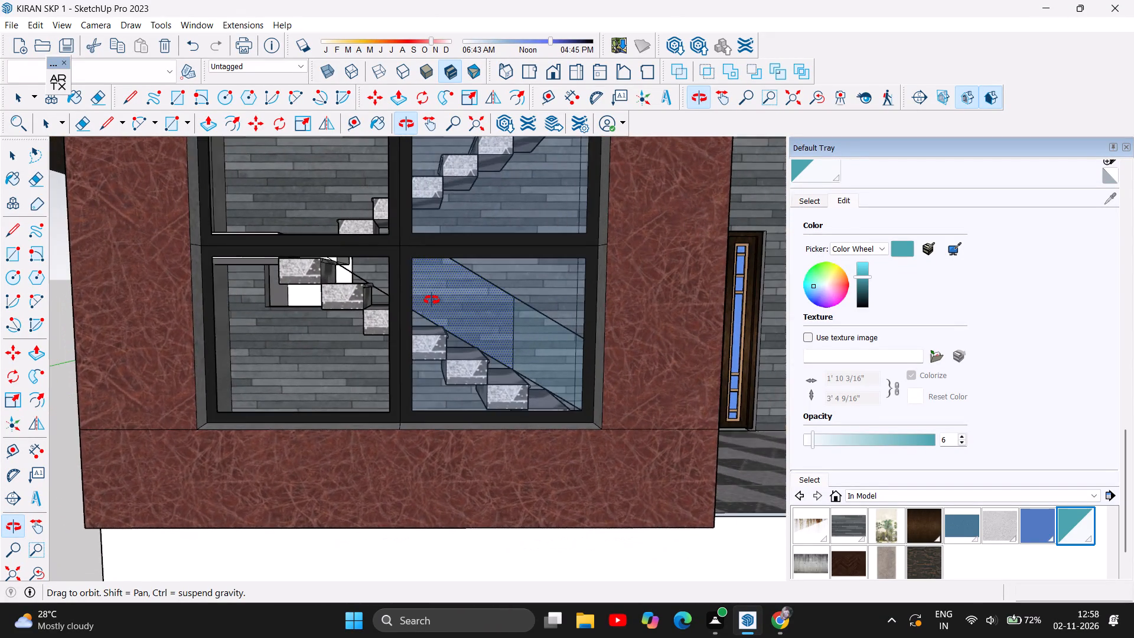
pyautogui.moveTo(432, 300); pyautogui.dragTo(432, 300)
pyautogui.scroll(-5, 432, 300)
pyautogui.moveTo(425, 350); pyautogui.dragTo(453, 442)
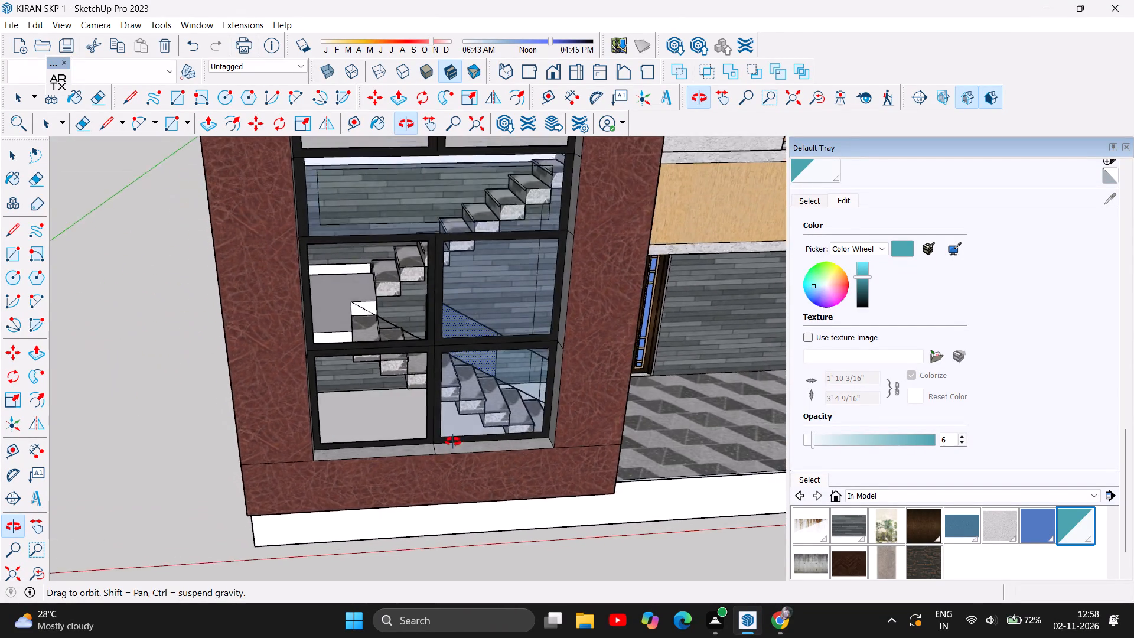
pyautogui.moveTo(453, 442); pyautogui.dragTo(185, 396)
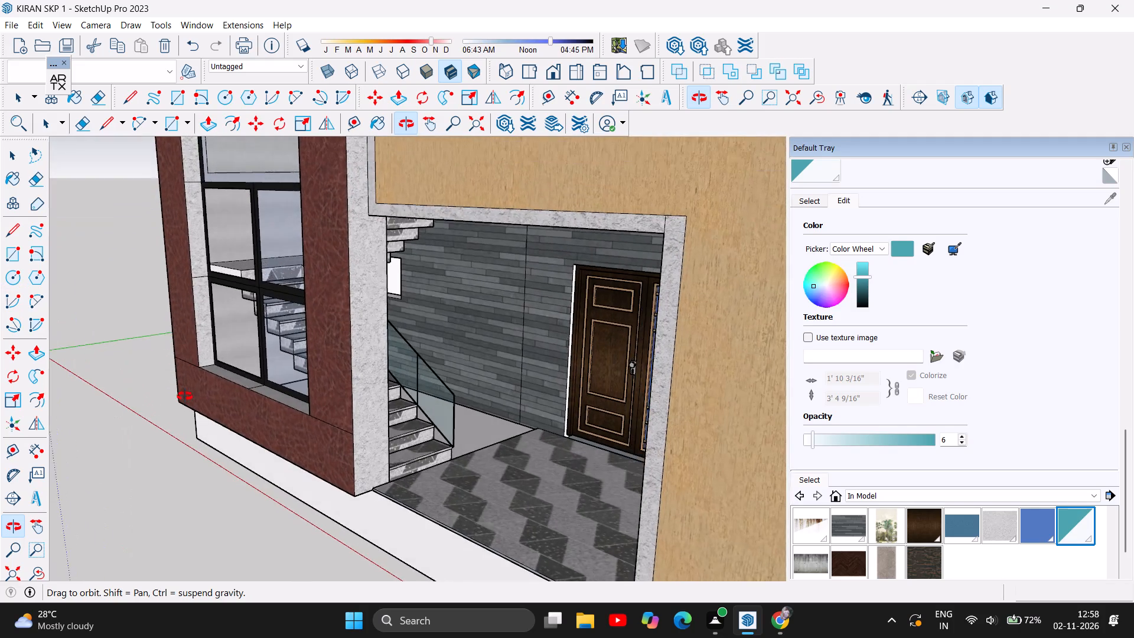
pyautogui.moveTo(185, 396); pyautogui.dragTo(187, 396)
pyautogui.scroll(8, 481, 376)
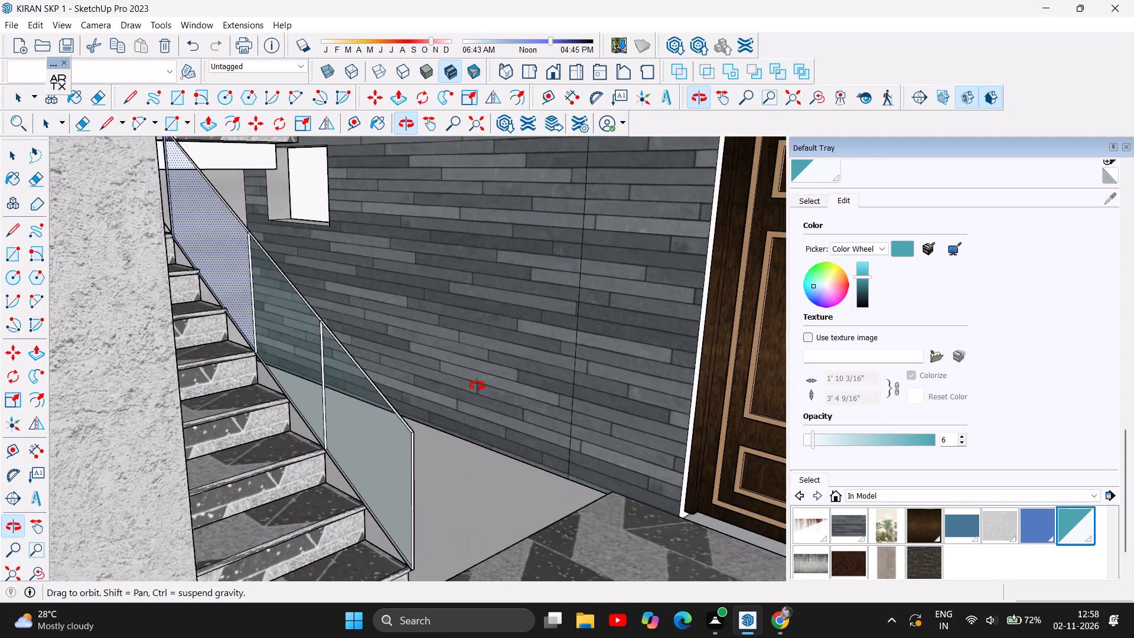
pyautogui.moveTo(410, 408); pyautogui.dragTo(407, 433)
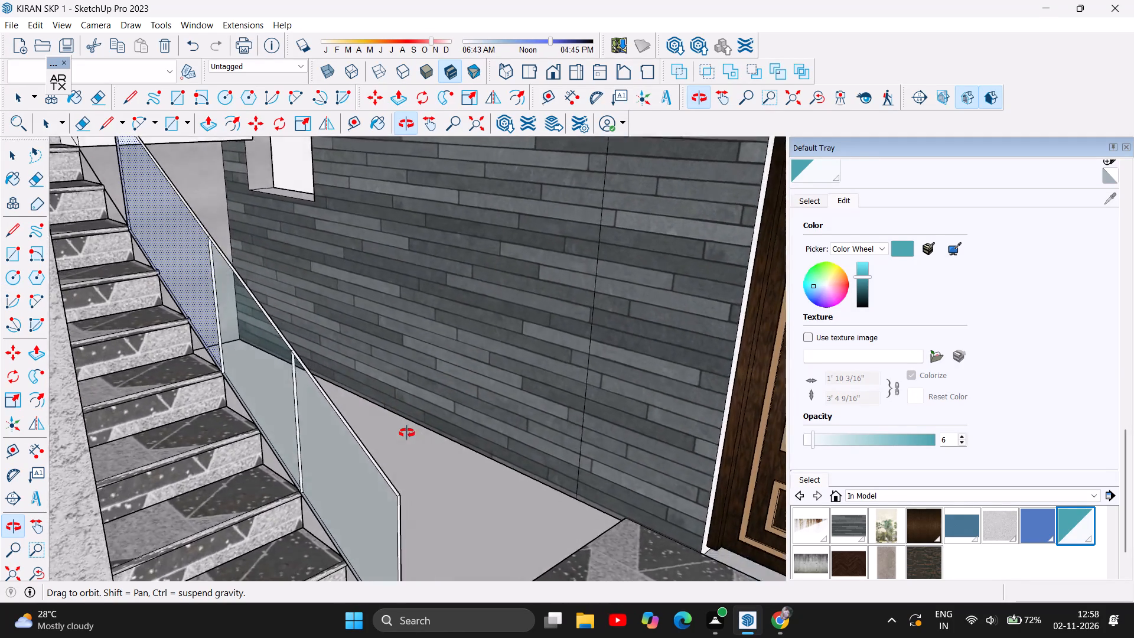
pyautogui.moveTo(407, 433); pyautogui.dragTo(197, 409)
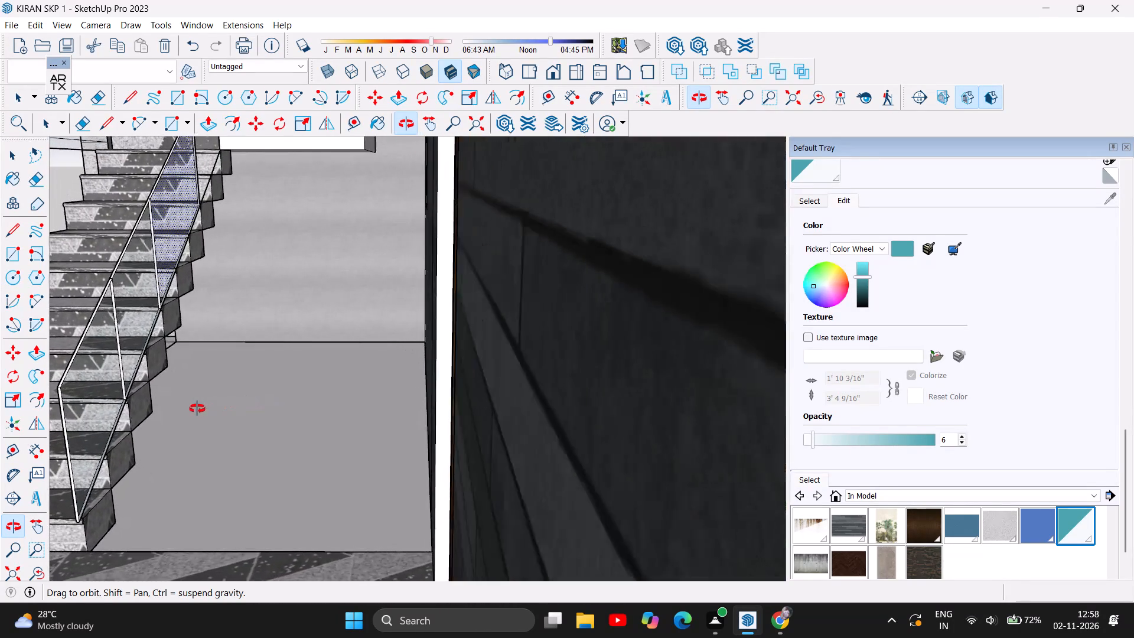
pyautogui.moveTo(197, 409); pyautogui.dragTo(440, 454)
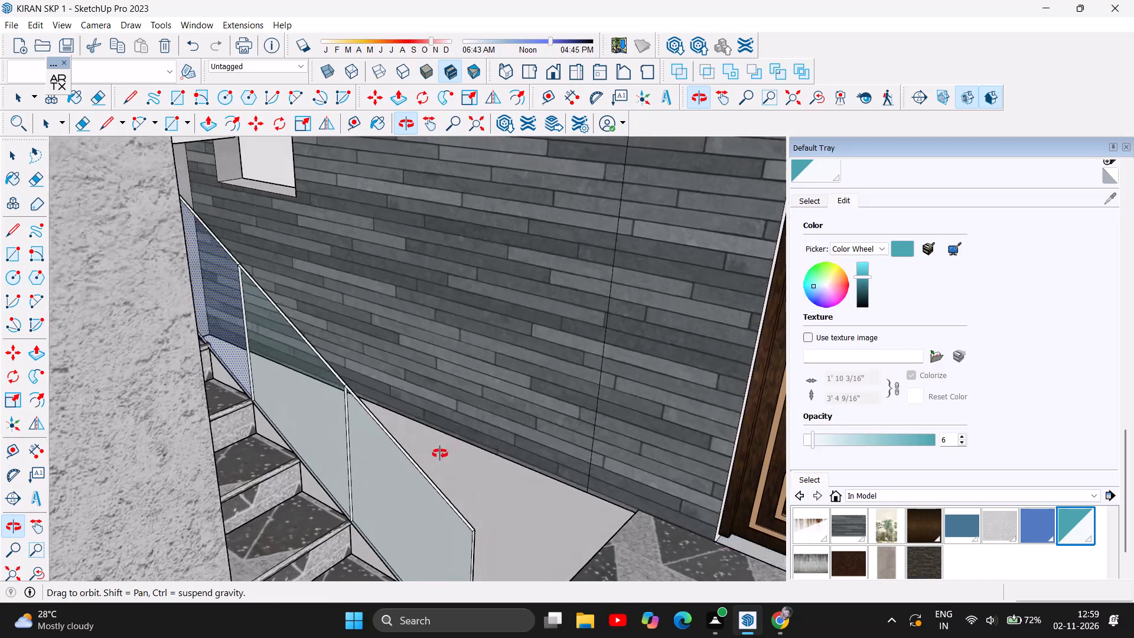
pyautogui.moveTo(440, 454); pyautogui.dragTo(431, 466)
pyautogui.moveTo(191, 405); pyautogui.dragTo(223, 401)
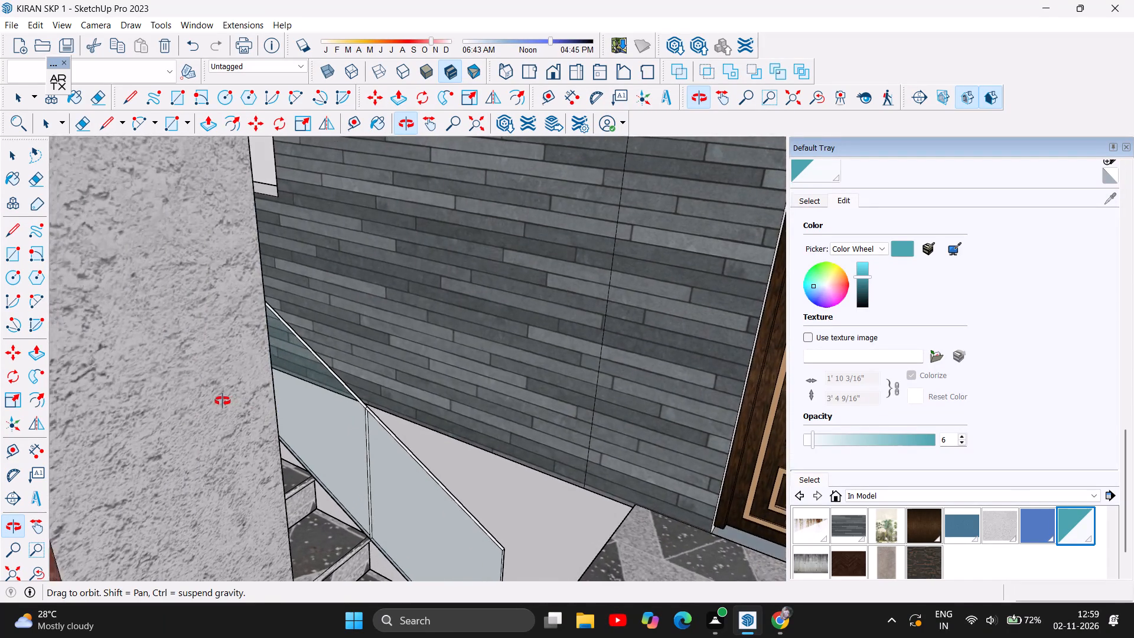
pyautogui.moveTo(223, 401); pyautogui.dragTo(119, 359)
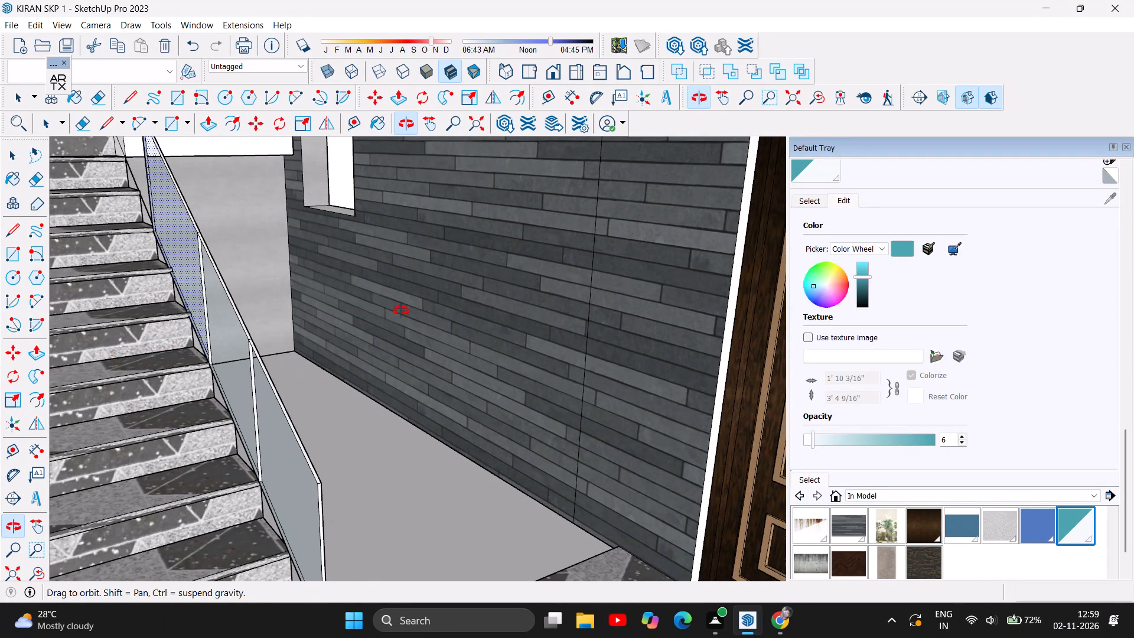
pyautogui.scroll(-2, 401, 311)
pyautogui.moveTo(310, 357); pyautogui.dragTo(548, 298)
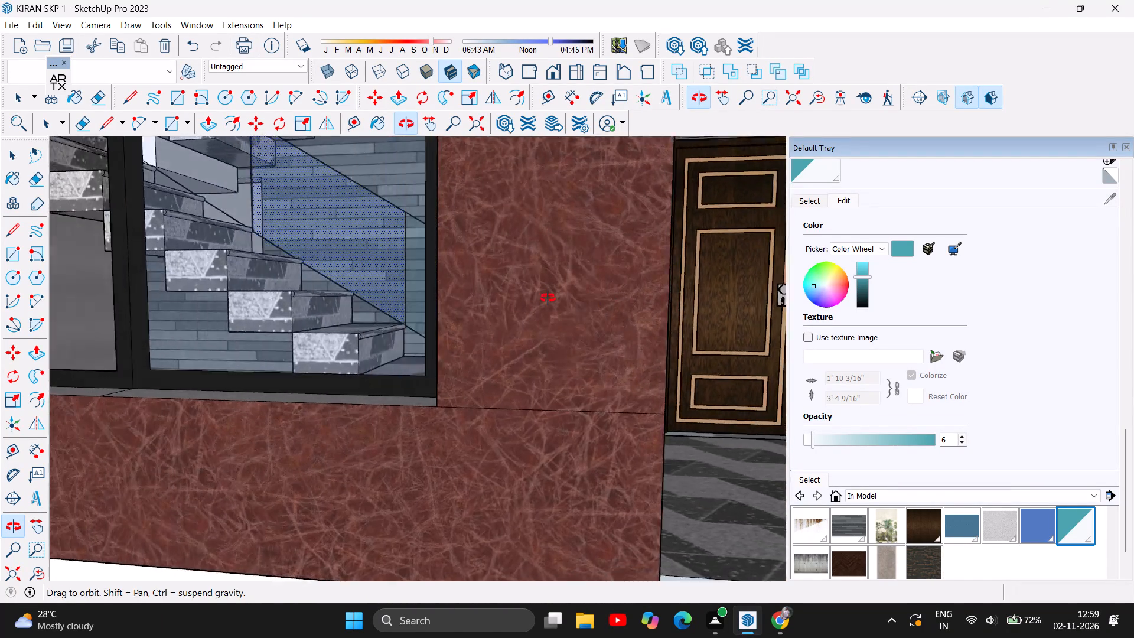
pyautogui.moveTo(548, 298); pyautogui.dragTo(578, 292)
pyautogui.scroll(-4, 451, 328)
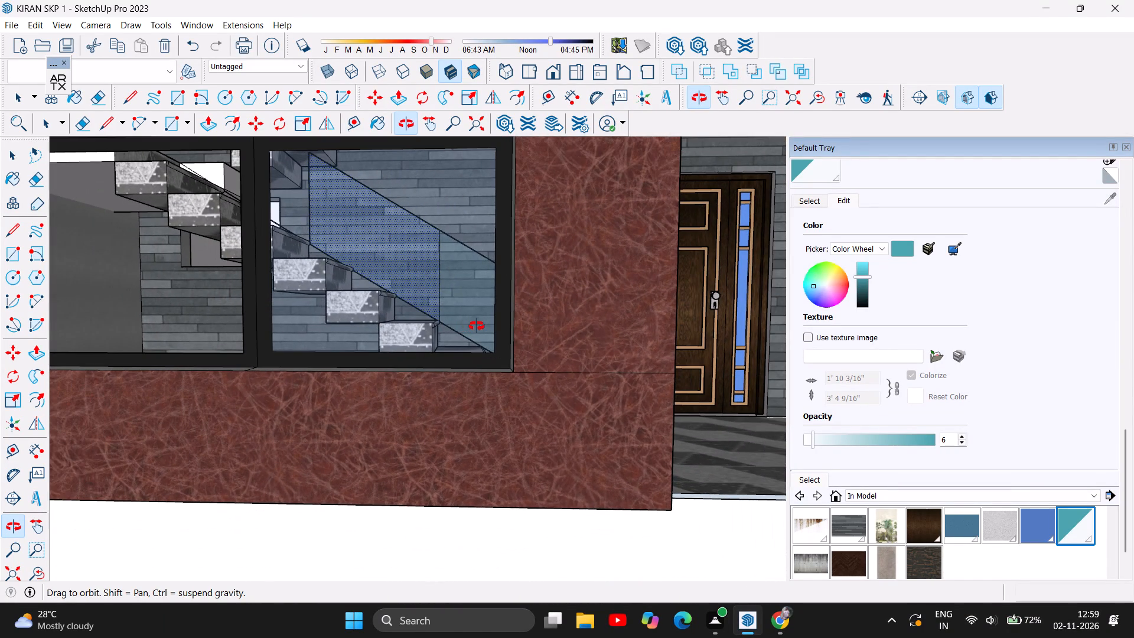
pyautogui.scroll(-3, 477, 326)
pyautogui.moveTo(314, 289); pyautogui.dragTo(477, 323)
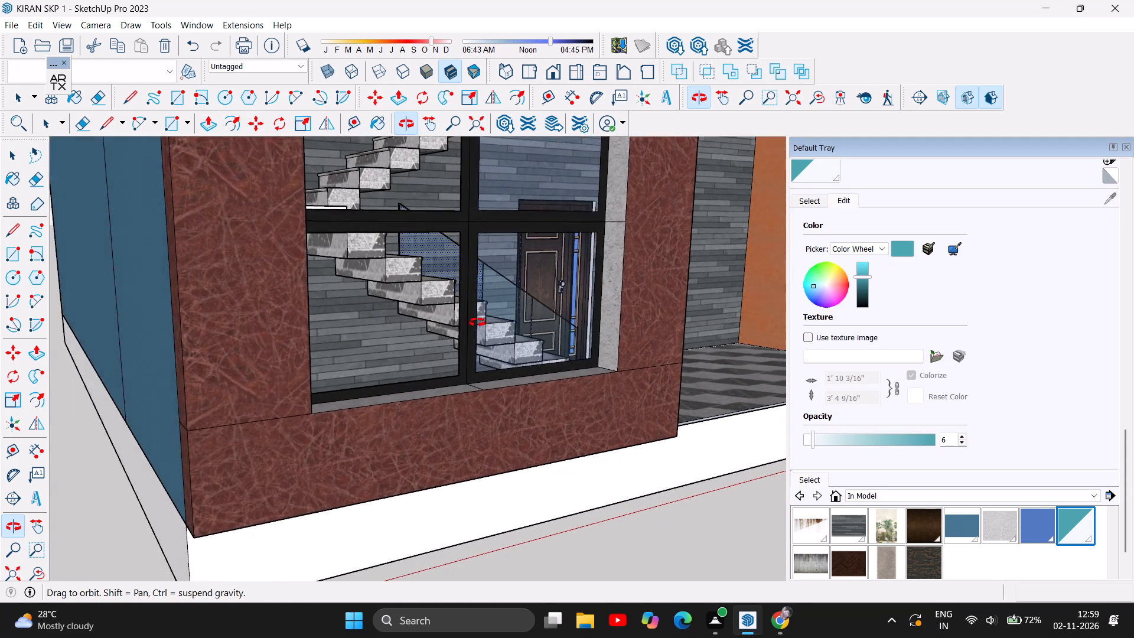
pyautogui.moveTo(477, 323); pyautogui.dragTo(323, 346)
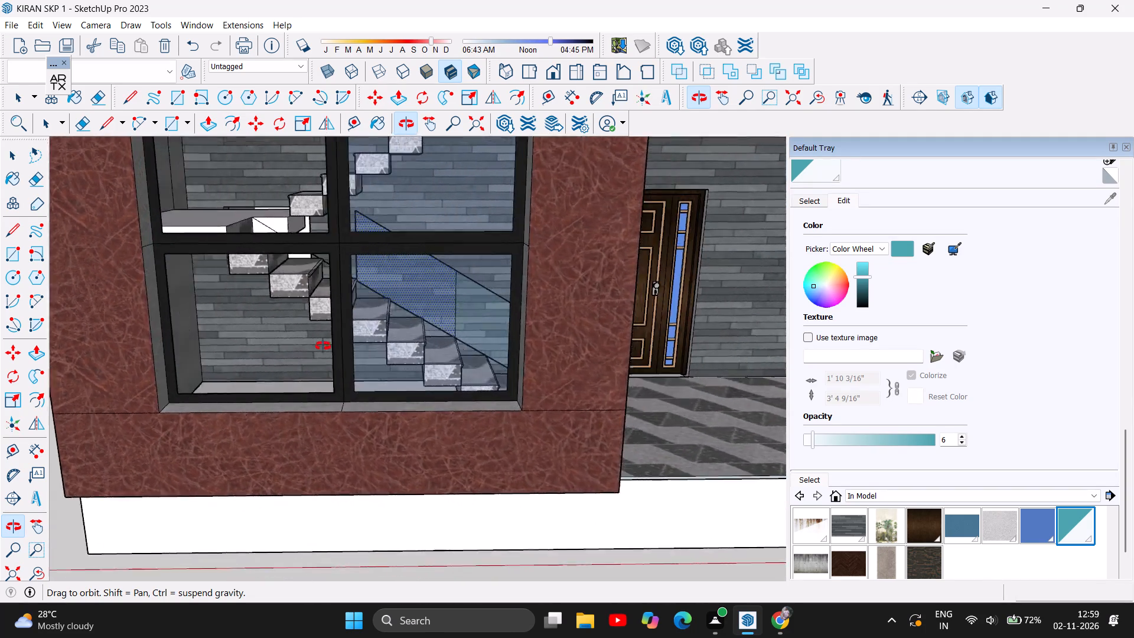
pyautogui.moveTo(323, 346); pyautogui.dragTo(0, 310)
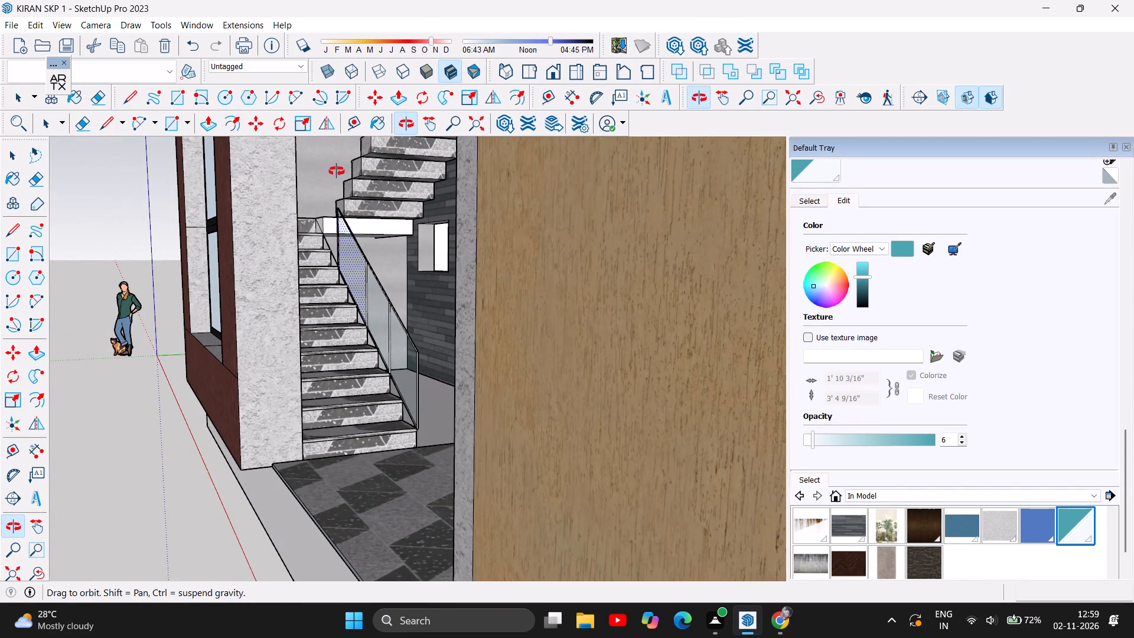
# Select the uppermost railing panel's face with its end and bottom edges, and scale them along the red axis by about 1.9 toward the landing.
pyautogui.scroll(6, 357, 159)
pyautogui.moveTo(283, 200); pyautogui.dragTo(317, 223)
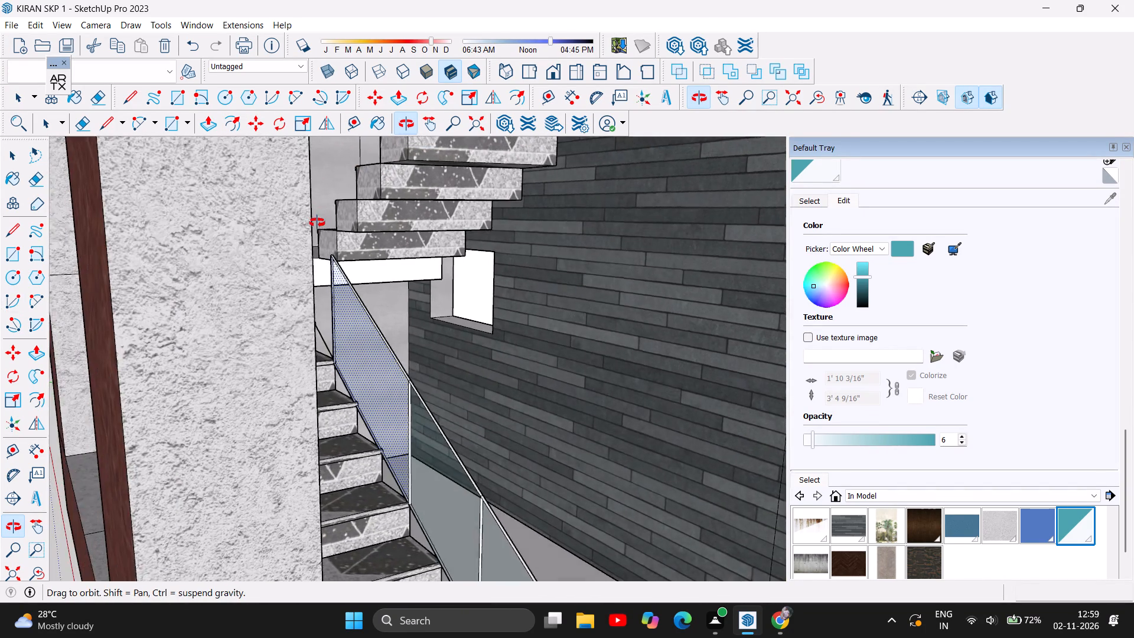
pyautogui.moveTo(317, 223); pyautogui.dragTo(296, 403)
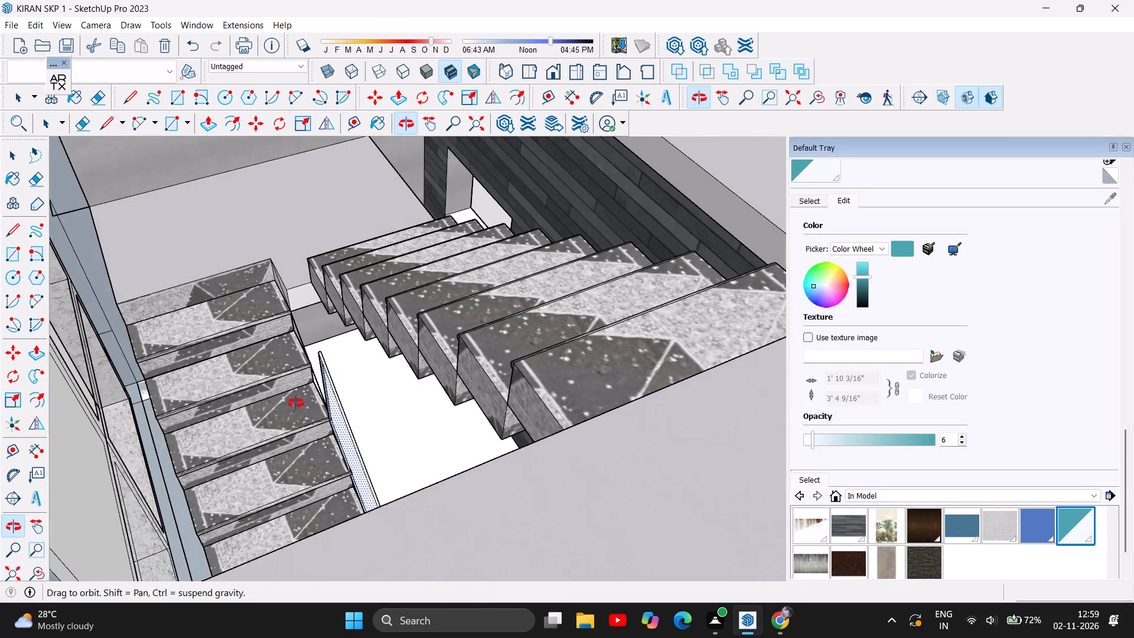
pyautogui.moveTo(296, 403); pyautogui.dragTo(302, 405)
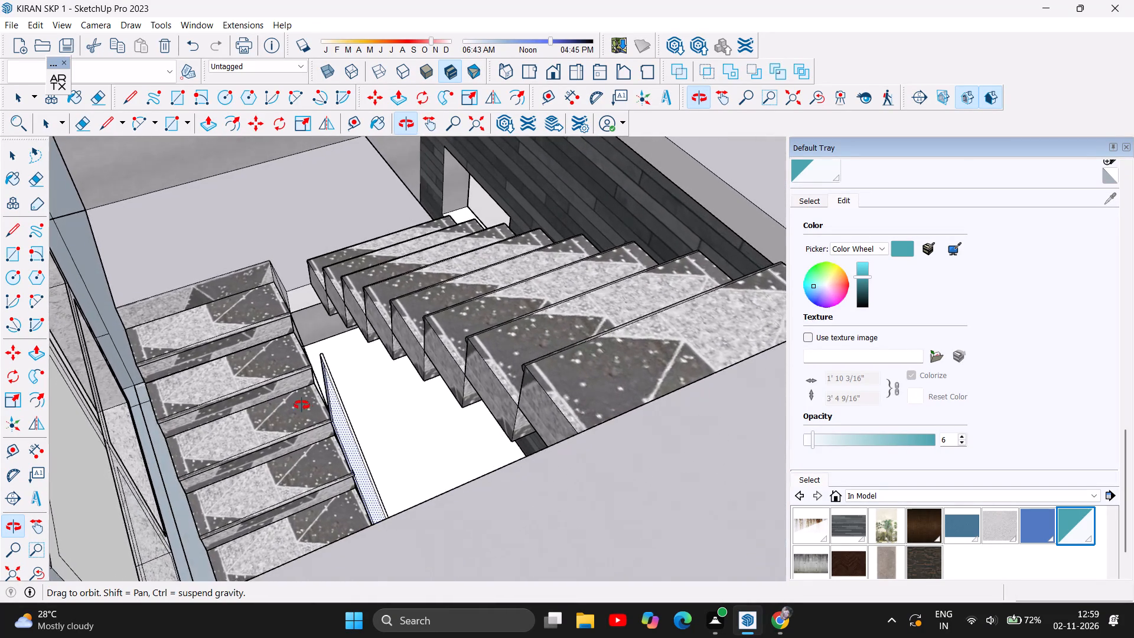
pyautogui.moveTo(302, 405); pyautogui.dragTo(348, 415)
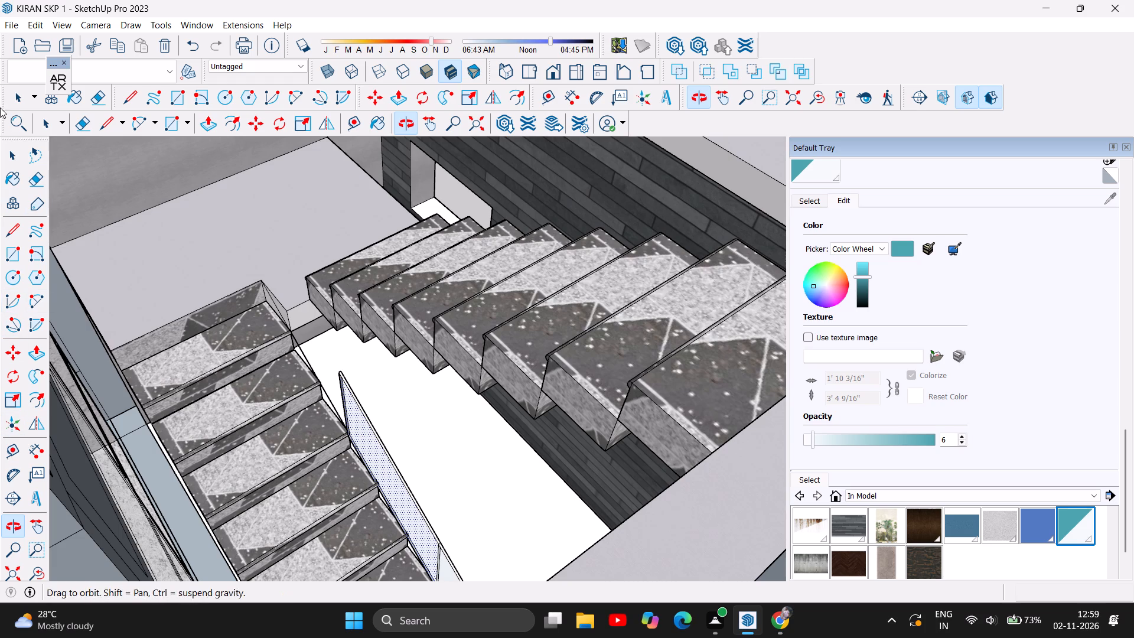
pyautogui.click(19, 95)
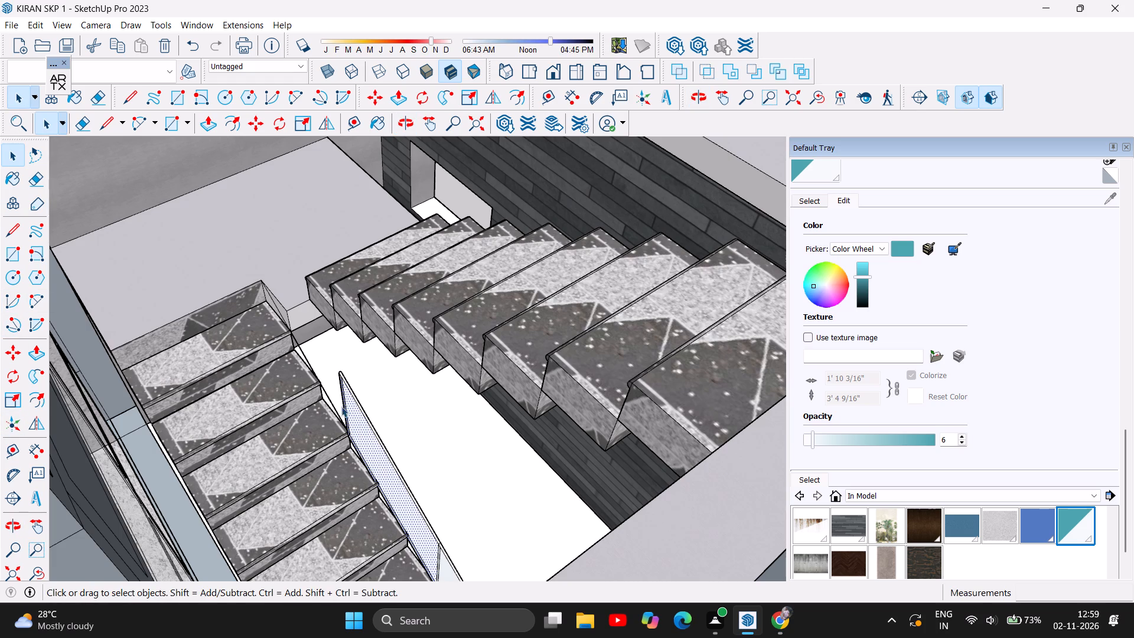
pyautogui.click(346, 411)
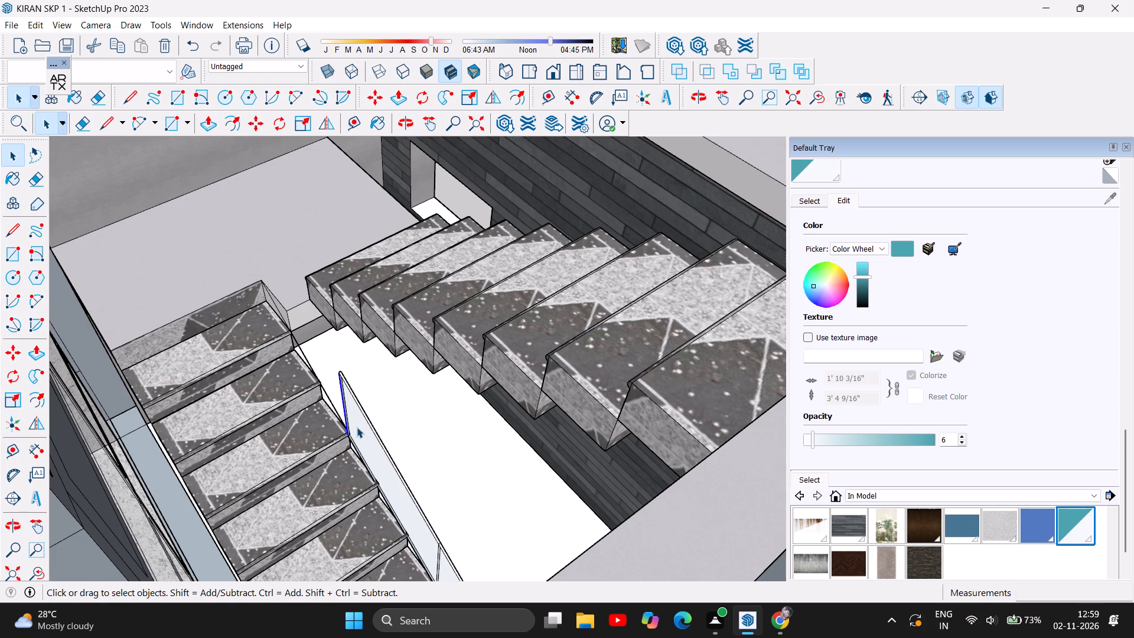
pyautogui.keyDown('shift'); pyautogui.click(369, 429); pyautogui.keyUp('shift')
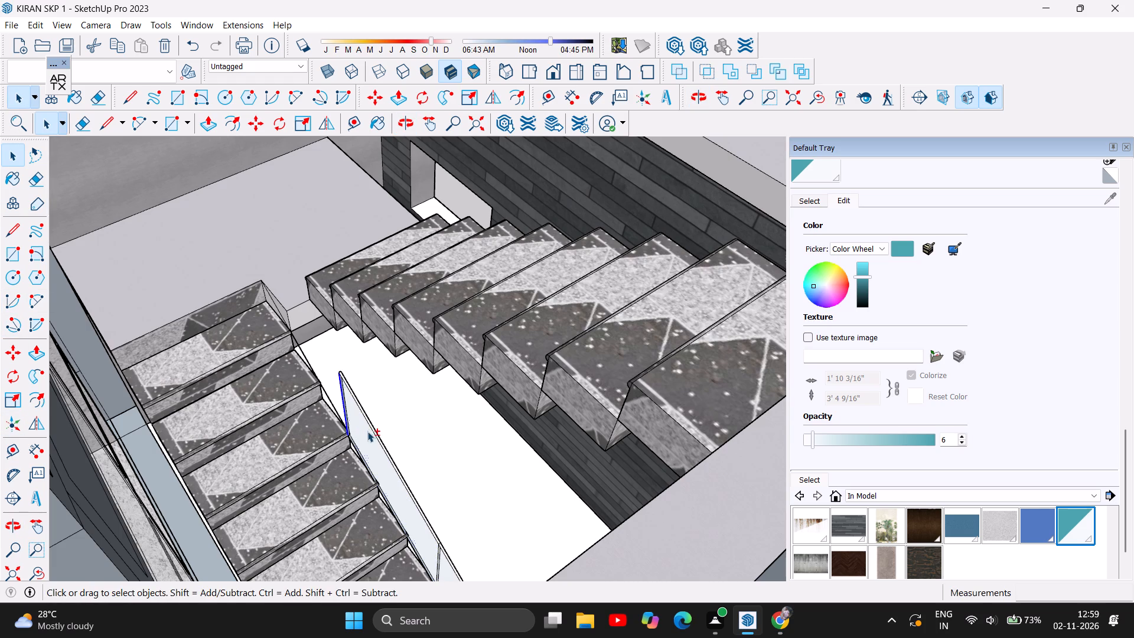
pyautogui.keyDown('shift'); pyautogui.click(367, 417); pyautogui.keyUp('shift')
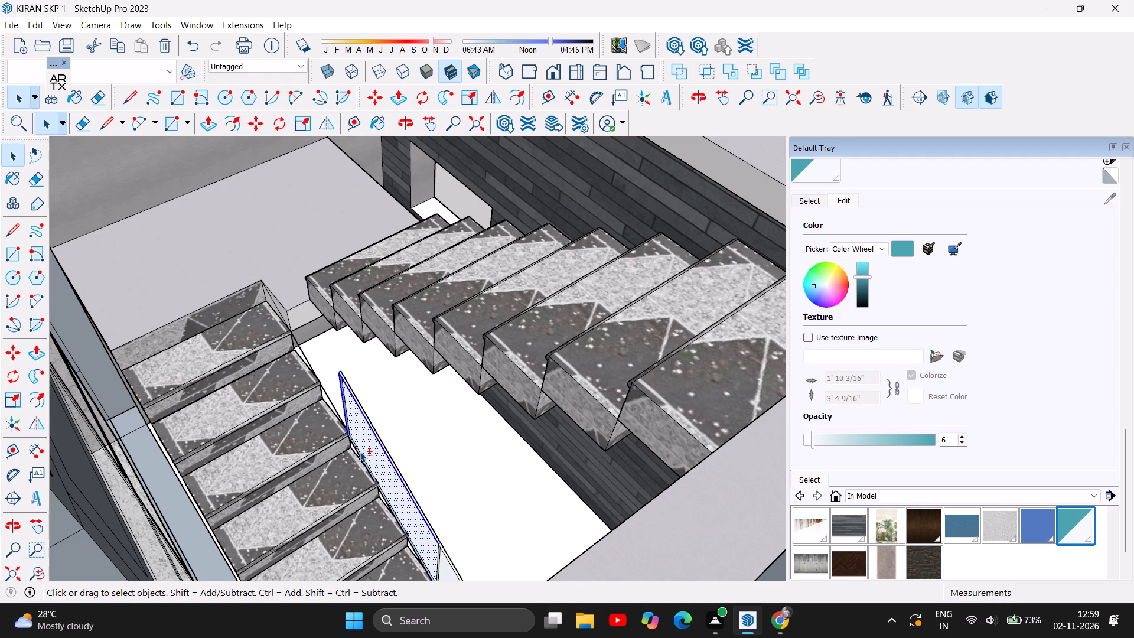
pyautogui.keyDown('shift'); pyautogui.click(360, 451); pyautogui.keyUp('shift')
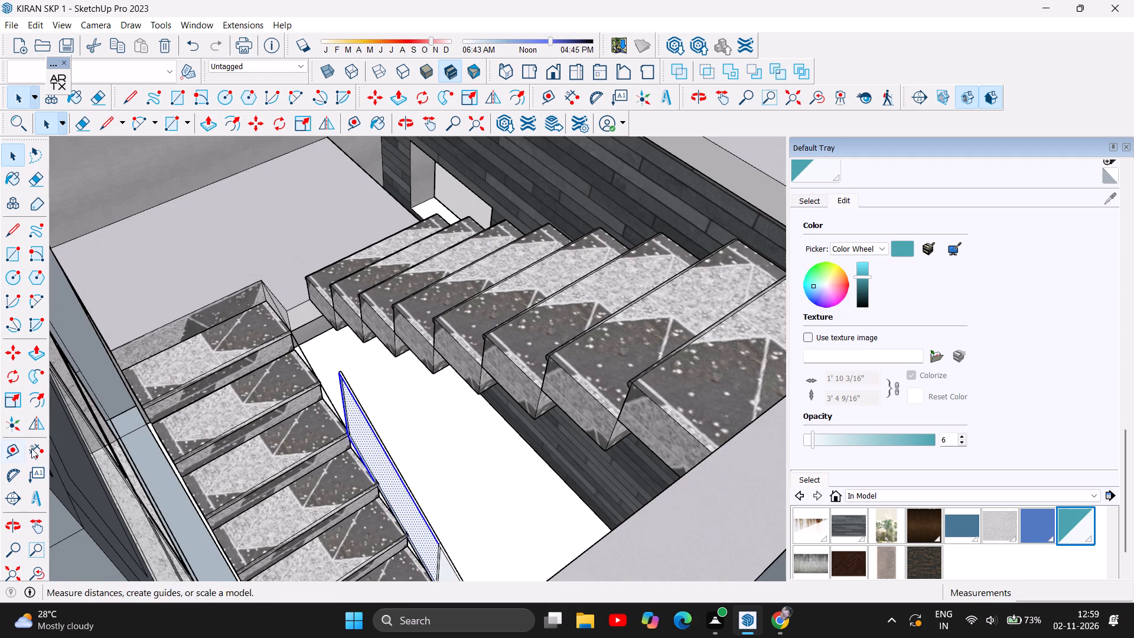
pyautogui.click(16, 398)
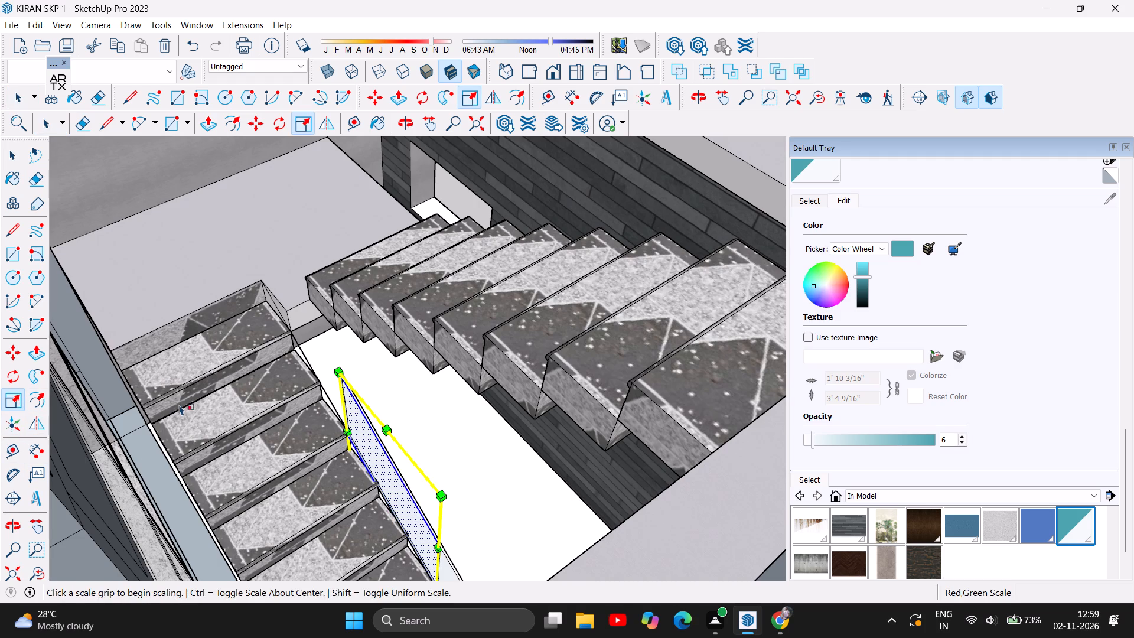
pyautogui.scroll(1, 353, 432)
pyautogui.click(350, 432)
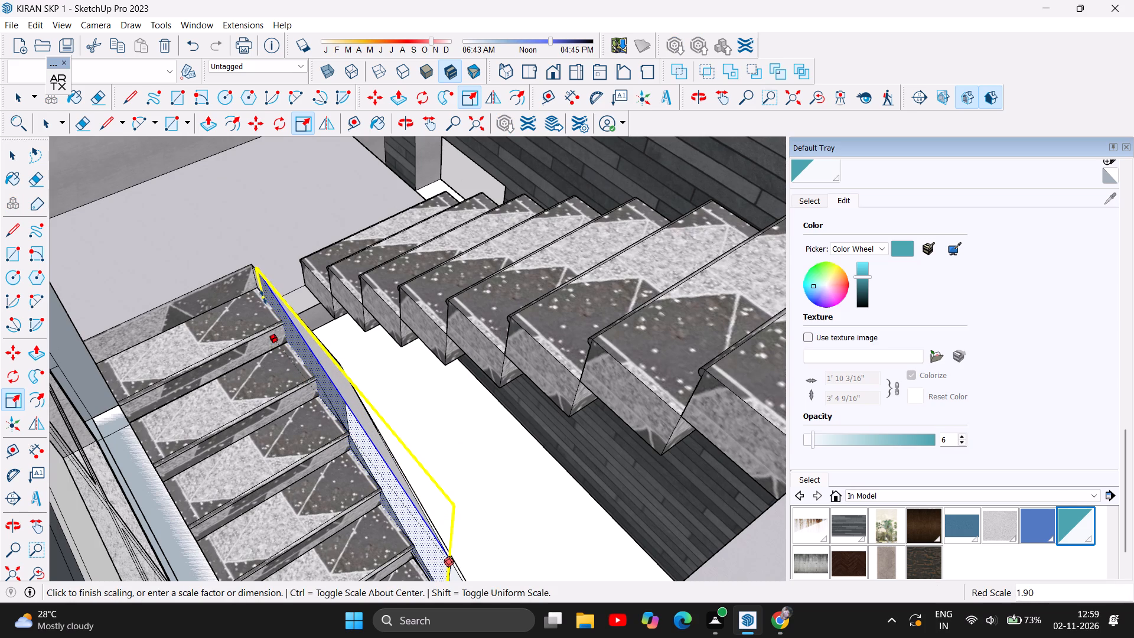
pyautogui.click(259, 289)
pyautogui.scroll(-1, 410, 357)
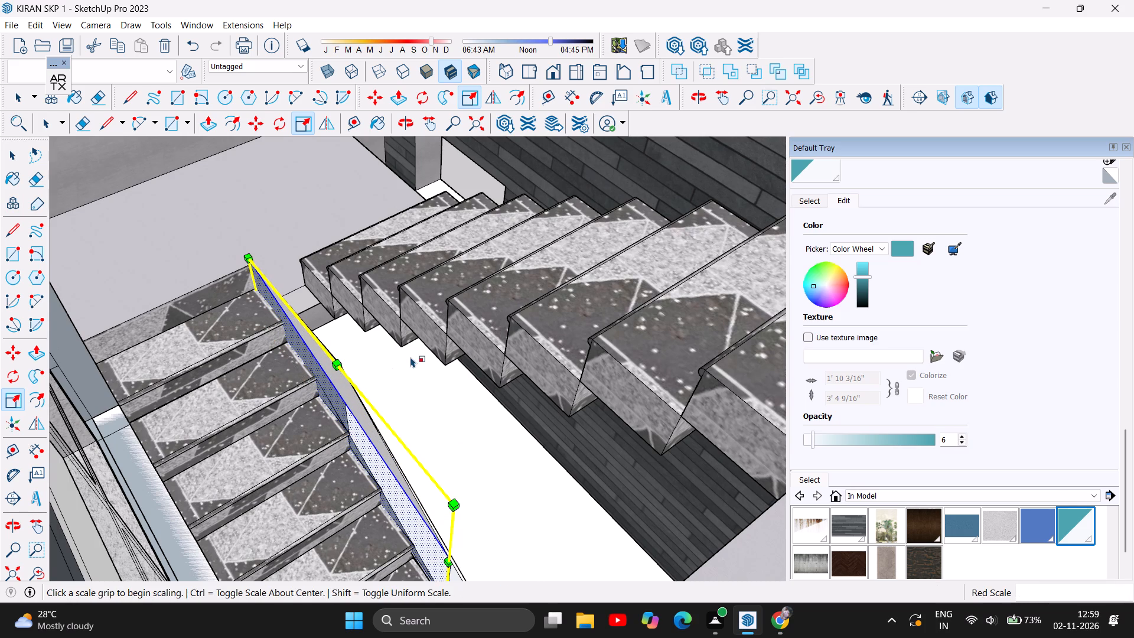
pyautogui.scroll(-2, 410, 357)
# Examine the stretched upper railing panel against the steps and landing from above and through the front windows.
pyautogui.click(402, 121)
pyautogui.moveTo(514, 284); pyautogui.dragTo(261, 268)
pyautogui.moveTo(524, 328); pyautogui.dragTo(485, 312)
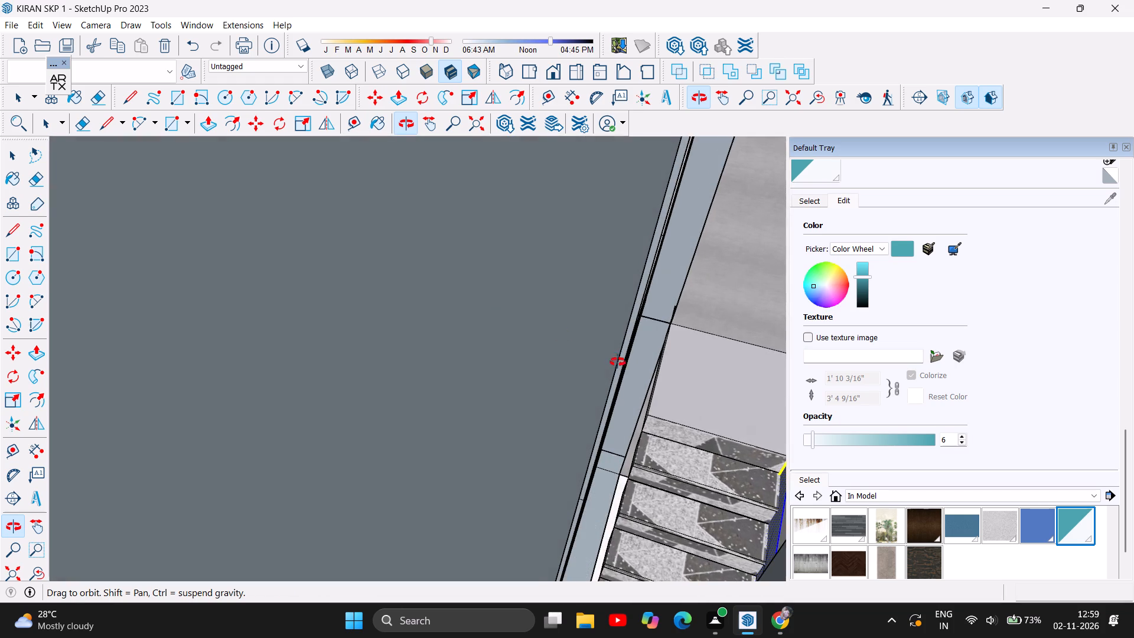
pyautogui.moveTo(637, 390); pyautogui.dragTo(674, 399)
pyautogui.scroll(-2, 674, 399)
pyautogui.moveTo(481, 414); pyautogui.dragTo(702, 440)
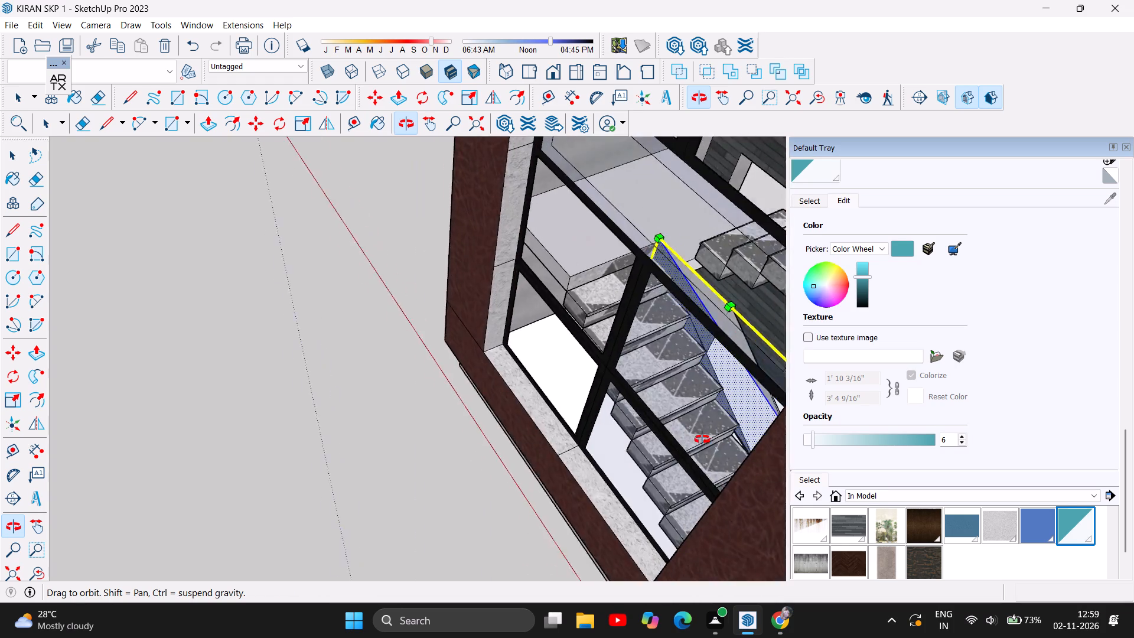
pyautogui.moveTo(702, 440); pyautogui.dragTo(801, 324)
pyautogui.doubleClick(801, 324)
pyautogui.moveTo(556, 344); pyautogui.dragTo(656, 284)
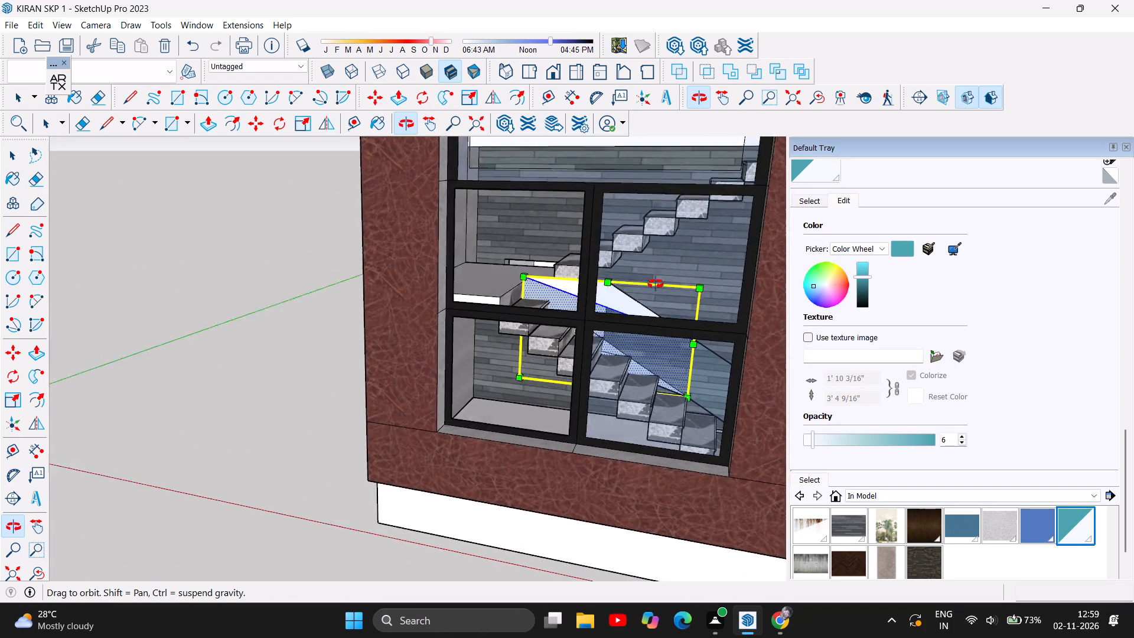
pyautogui.moveTo(656, 284); pyautogui.dragTo(673, 276)
pyautogui.scroll(3, 615, 325)
pyautogui.moveTo(636, 276); pyautogui.dragTo(615, 284)
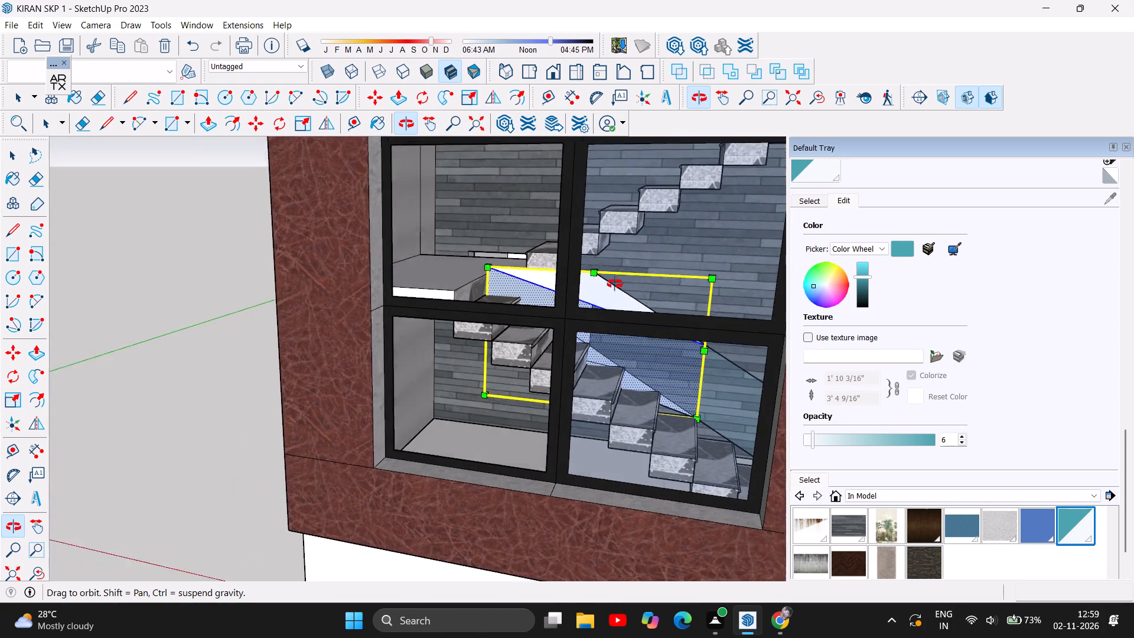
pyautogui.moveTo(615, 284); pyautogui.dragTo(598, 298)
pyautogui.scroll(4, 633, 289)
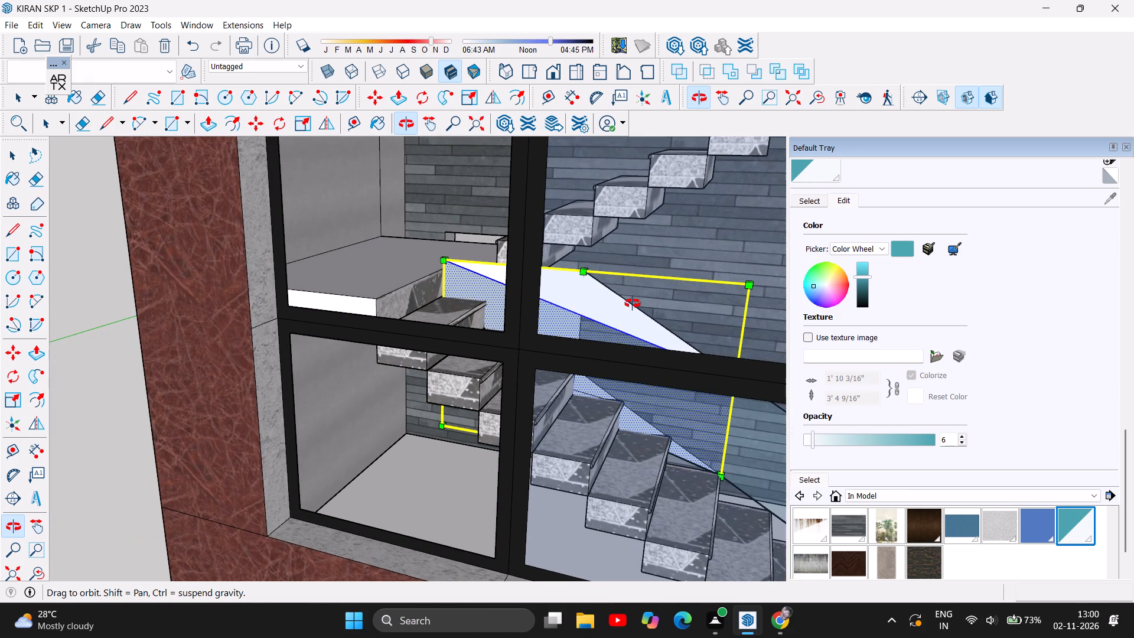
pyautogui.moveTo(620, 313); pyautogui.dragTo(582, 427)
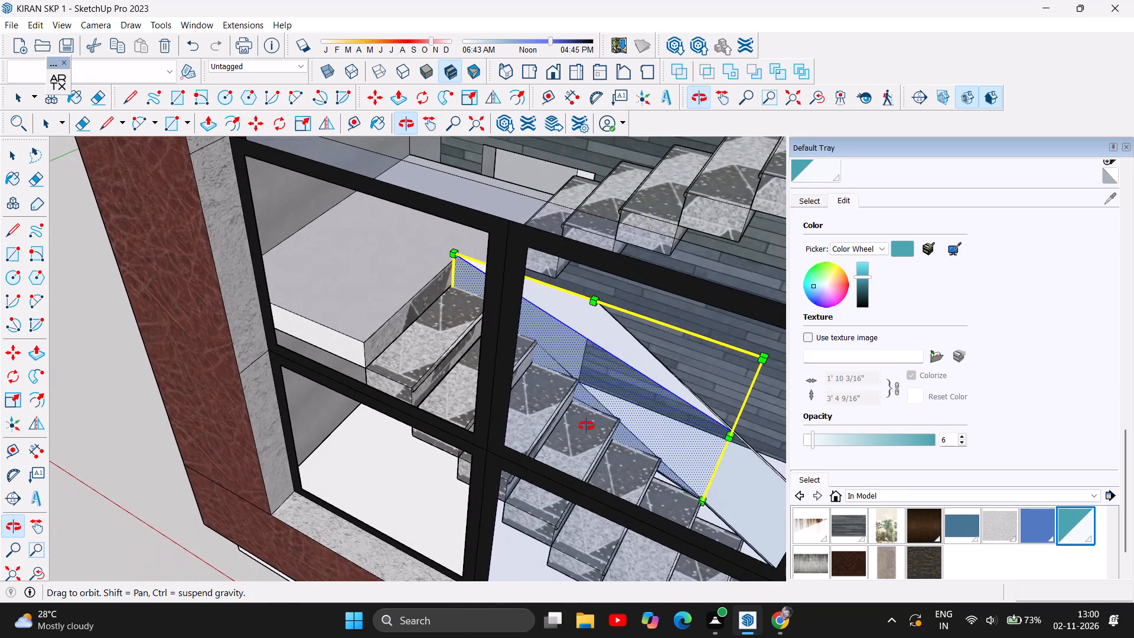
# Undo the scaling of the uppermost glass railing panel and clear the selection.
pyautogui.hotkey('ctrl', 'z')
pyautogui.moveTo(600, 373); pyautogui.dragTo(555, 368)
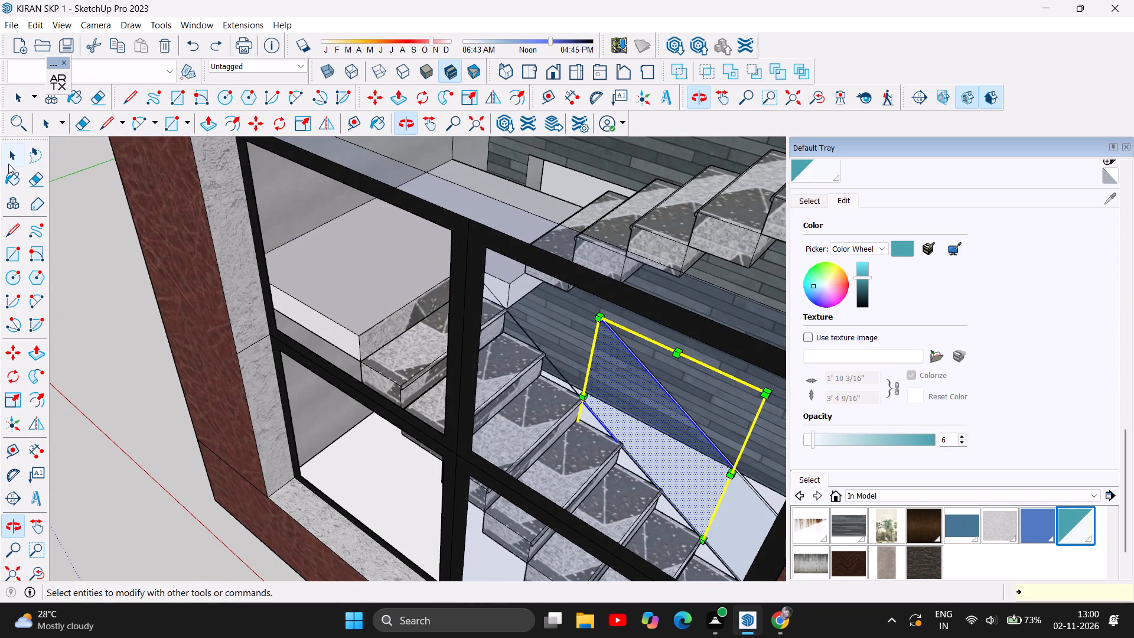
pyautogui.click(9, 162)
pyautogui.click(85, 260)
# Examine the gap between the uppermost glass railing panel, the top steps and the landing from the front and from above.
pyautogui.scroll(2, 617, 314)
pyautogui.scroll(3, 592, 407)
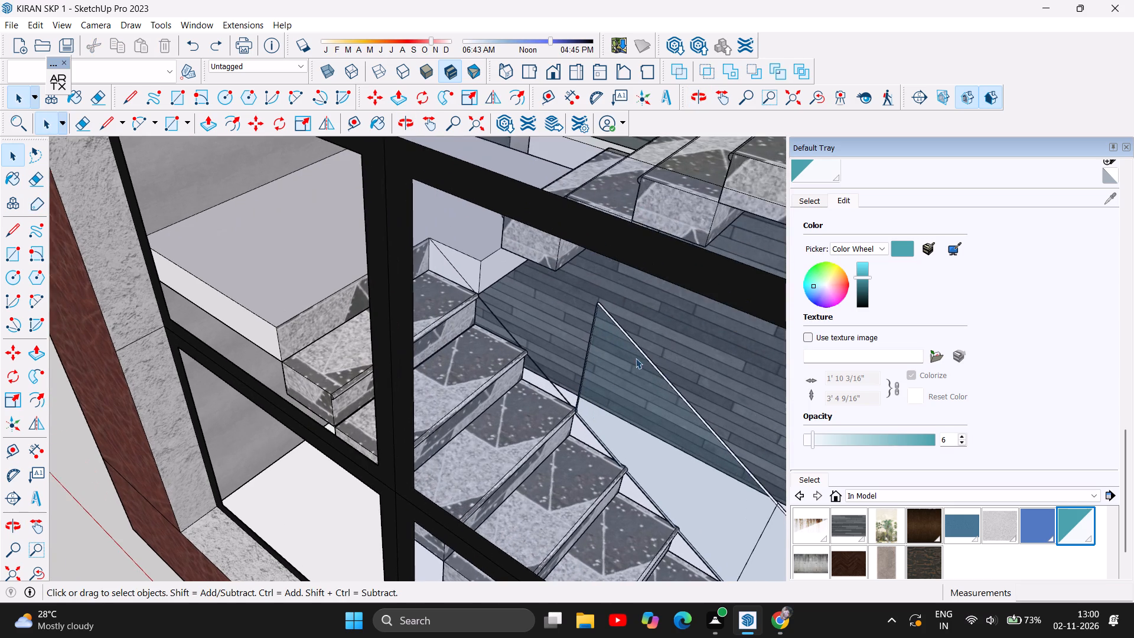
pyautogui.scroll(7, 637, 357)
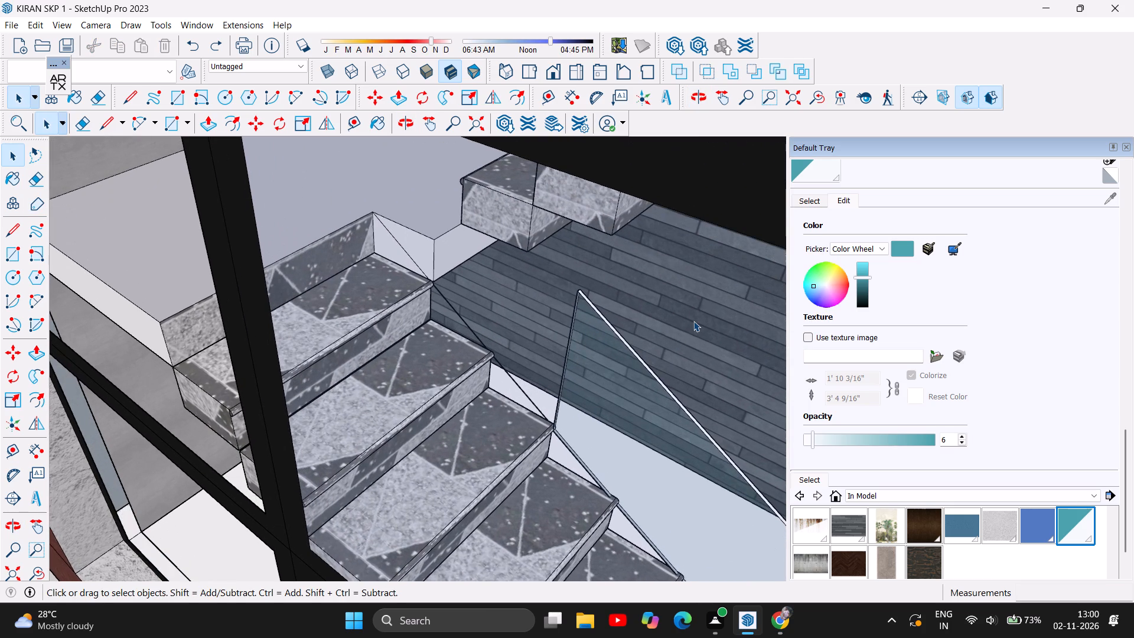
pyautogui.scroll(3, 686, 321)
pyautogui.scroll(-1, 661, 324)
pyautogui.scroll(4, 560, 356)
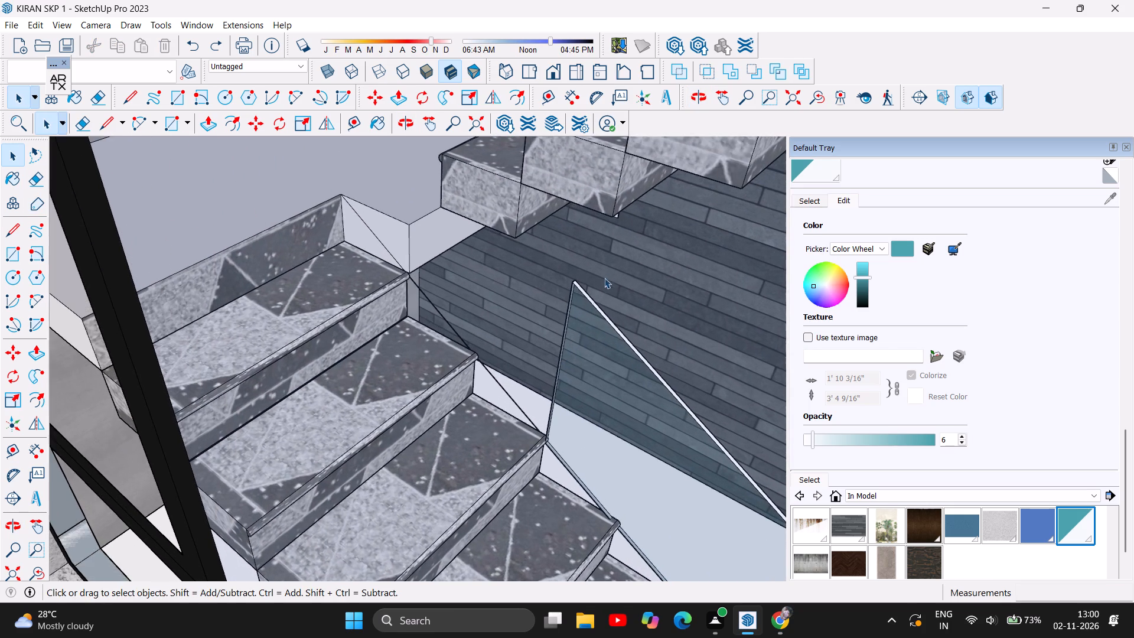
pyautogui.scroll(3, 608, 271)
pyautogui.click(409, 120)
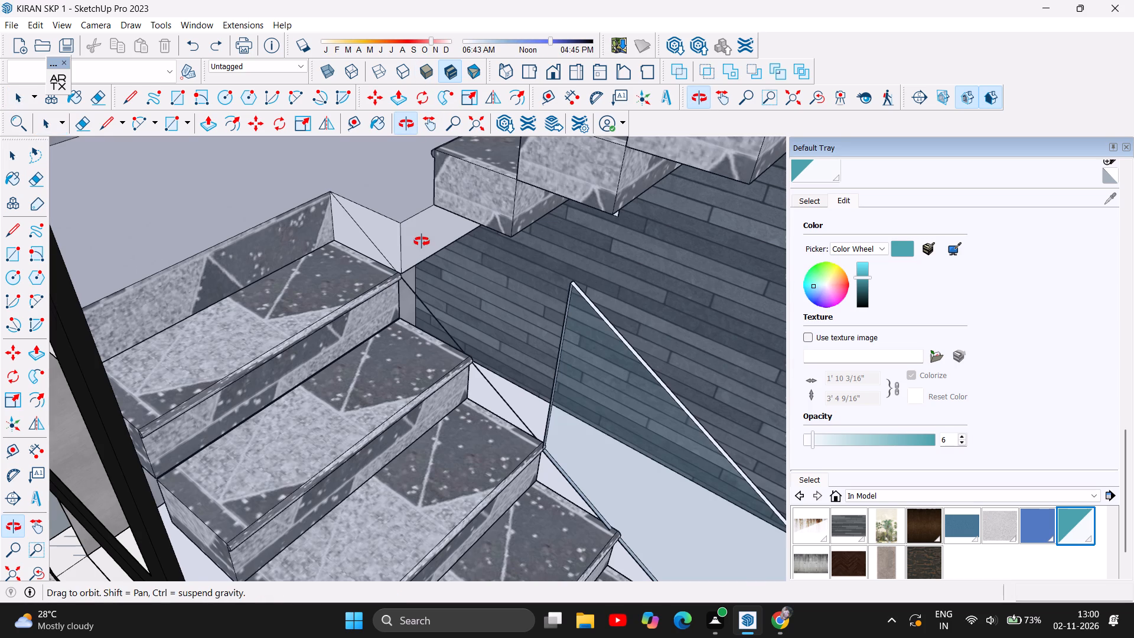
pyautogui.moveTo(423, 240); pyautogui.dragTo(519, 159)
pyautogui.moveTo(405, 334); pyautogui.dragTo(419, 324)
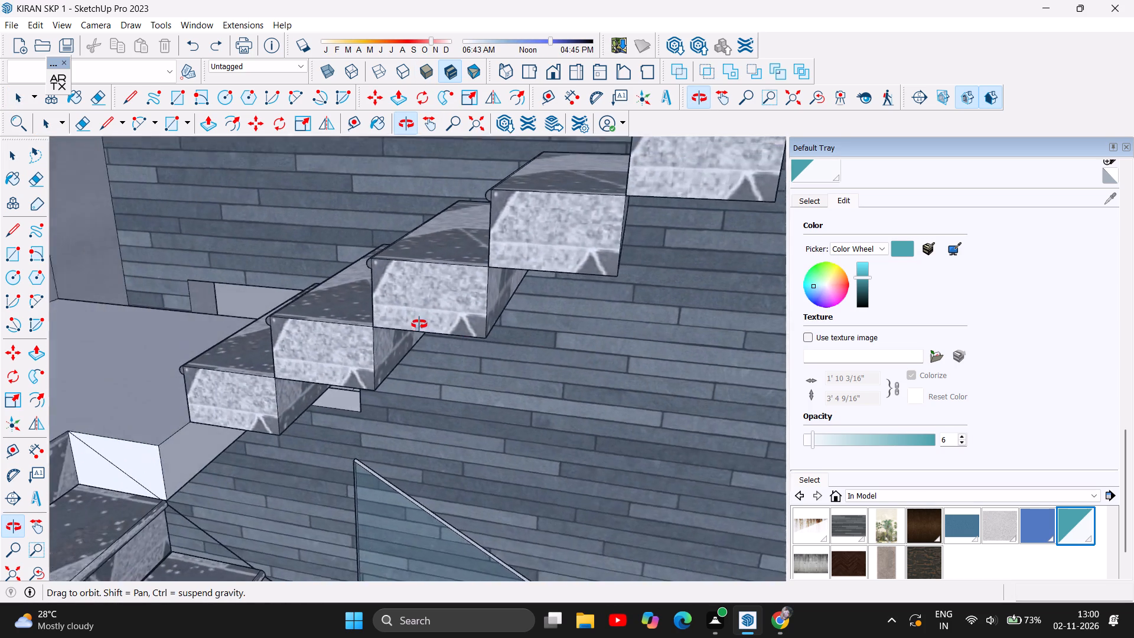
pyautogui.moveTo(419, 324); pyautogui.dragTo(408, 357)
pyautogui.scroll(-1, 408, 357)
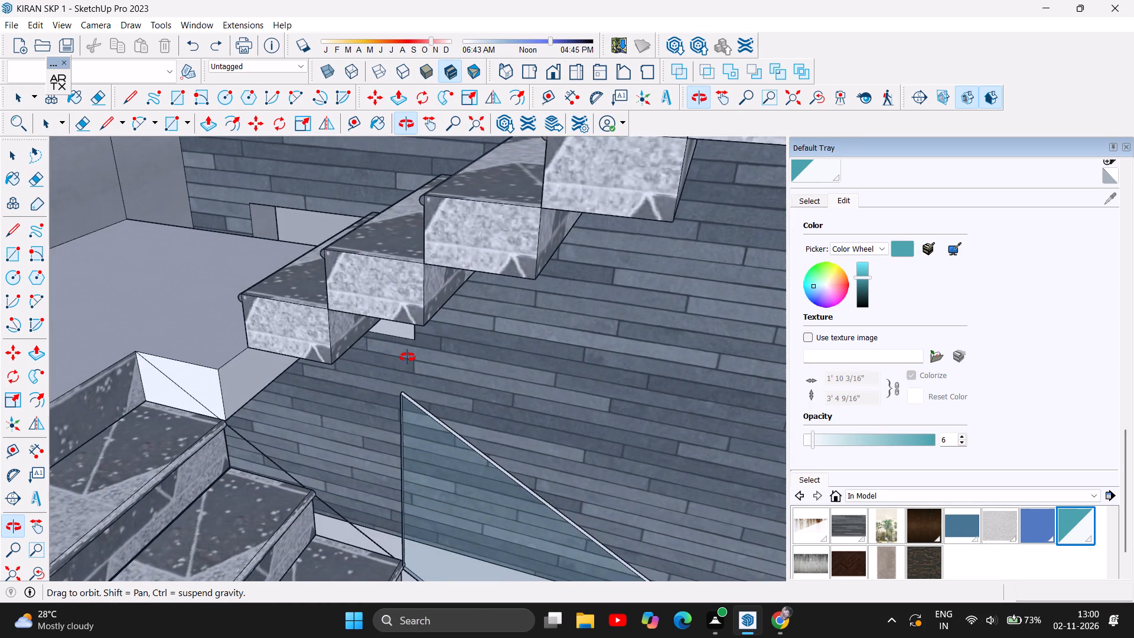
pyautogui.scroll(-1, 408, 357)
pyautogui.scroll(4, 399, 445)
pyautogui.scroll(2, 455, 383)
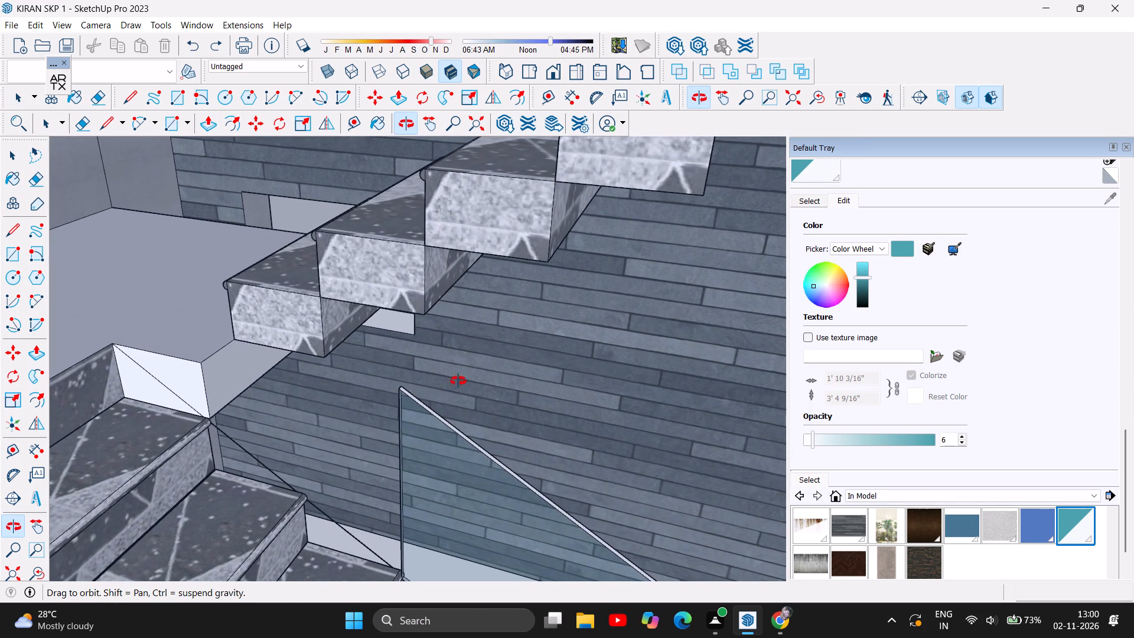
pyautogui.scroll(3, 531, 274)
pyautogui.scroll(2, 393, 423)
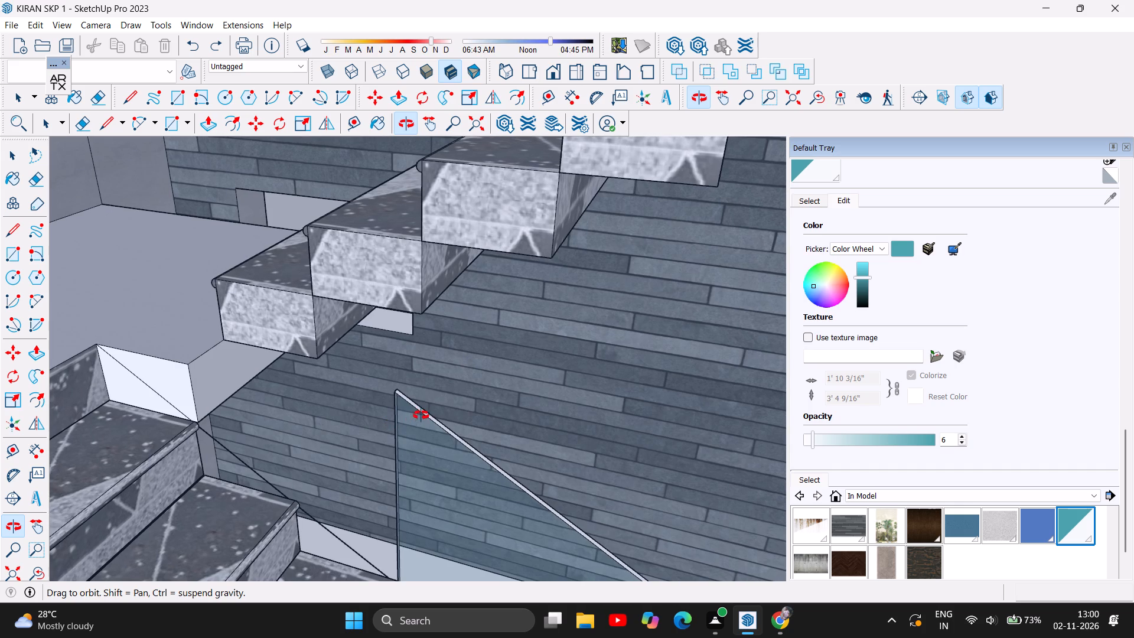
pyautogui.moveTo(448, 424); pyautogui.dragTo(126, 463)
pyautogui.scroll(-4, 219, 440)
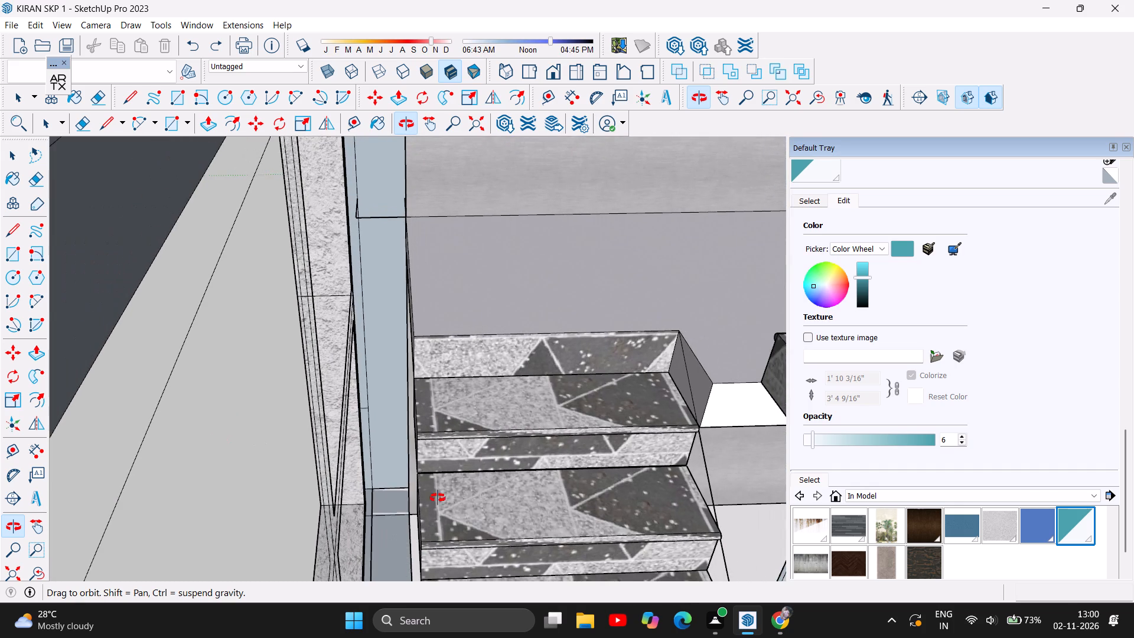
pyautogui.moveTo(458, 481); pyautogui.dragTo(370, 458)
pyautogui.scroll(-3, 388, 449)
pyautogui.moveTo(430, 497); pyautogui.dragTo(485, 514)
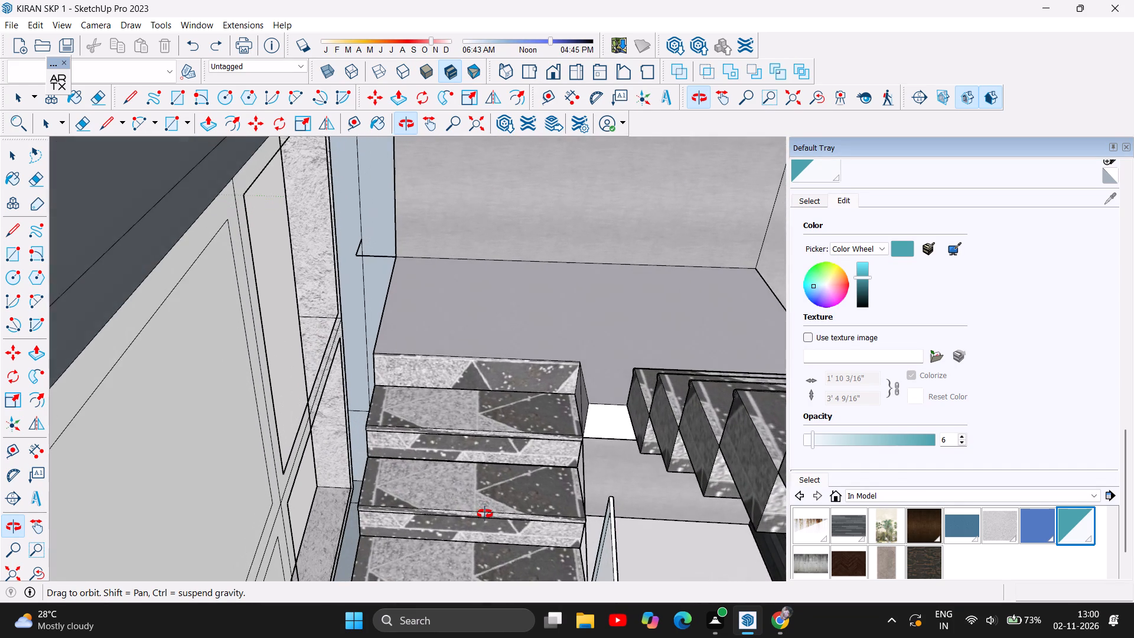
pyautogui.moveTo(485, 514); pyautogui.dragTo(487, 514)
pyautogui.scroll(1, 563, 476)
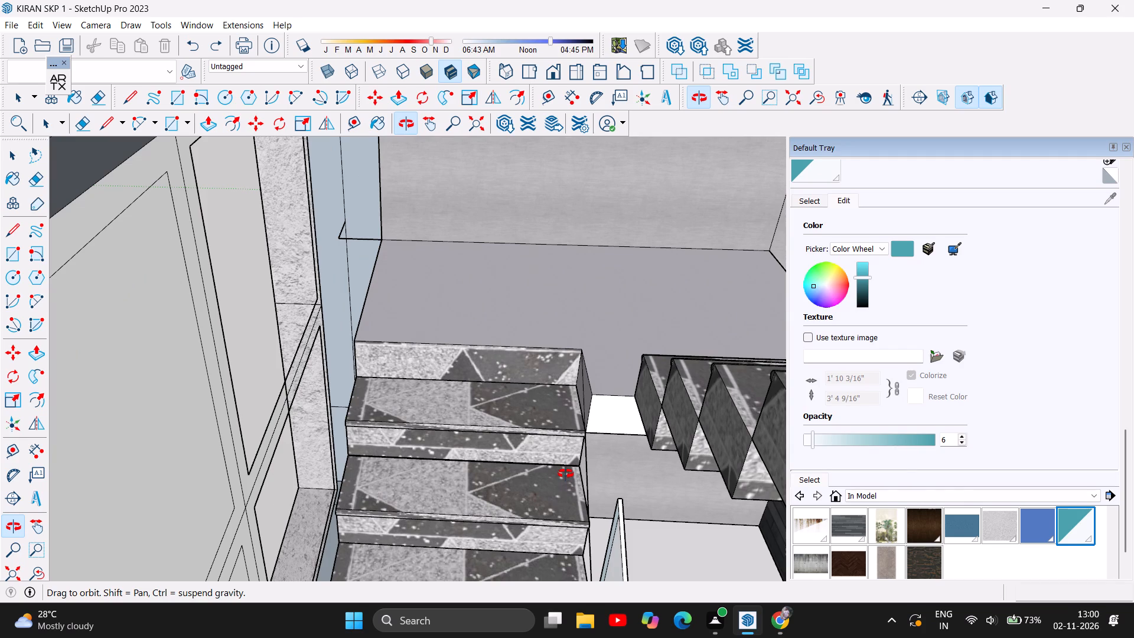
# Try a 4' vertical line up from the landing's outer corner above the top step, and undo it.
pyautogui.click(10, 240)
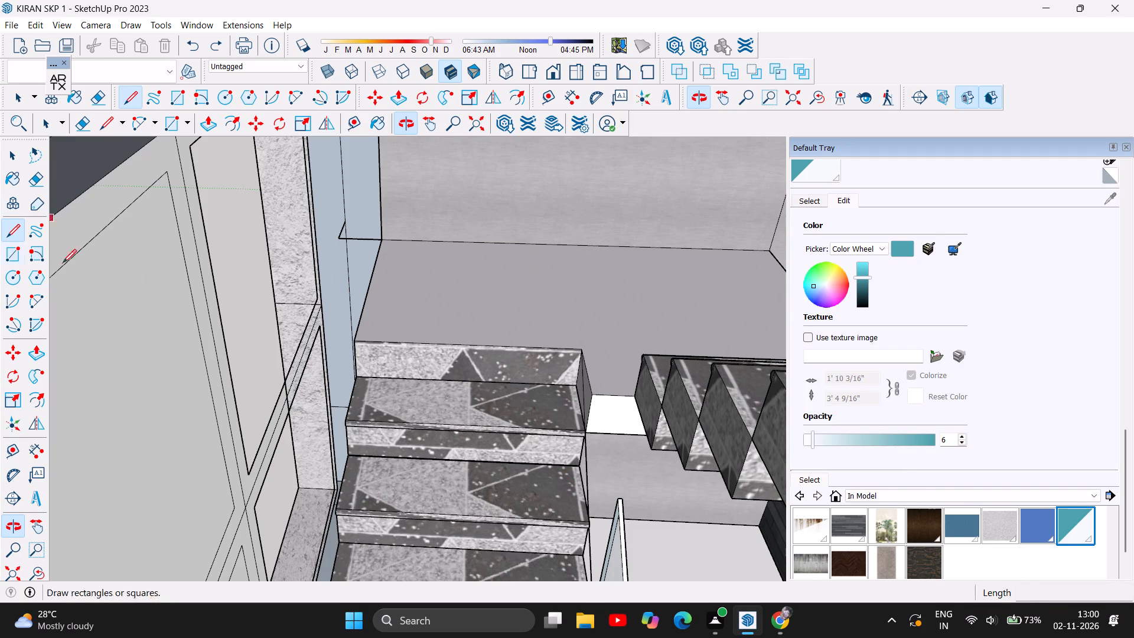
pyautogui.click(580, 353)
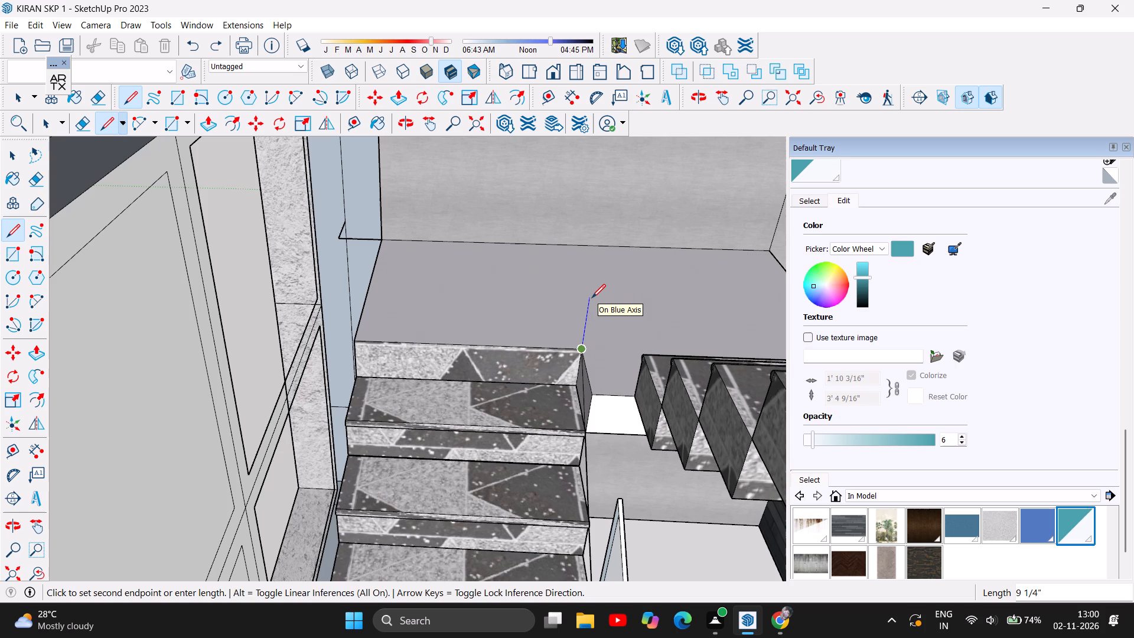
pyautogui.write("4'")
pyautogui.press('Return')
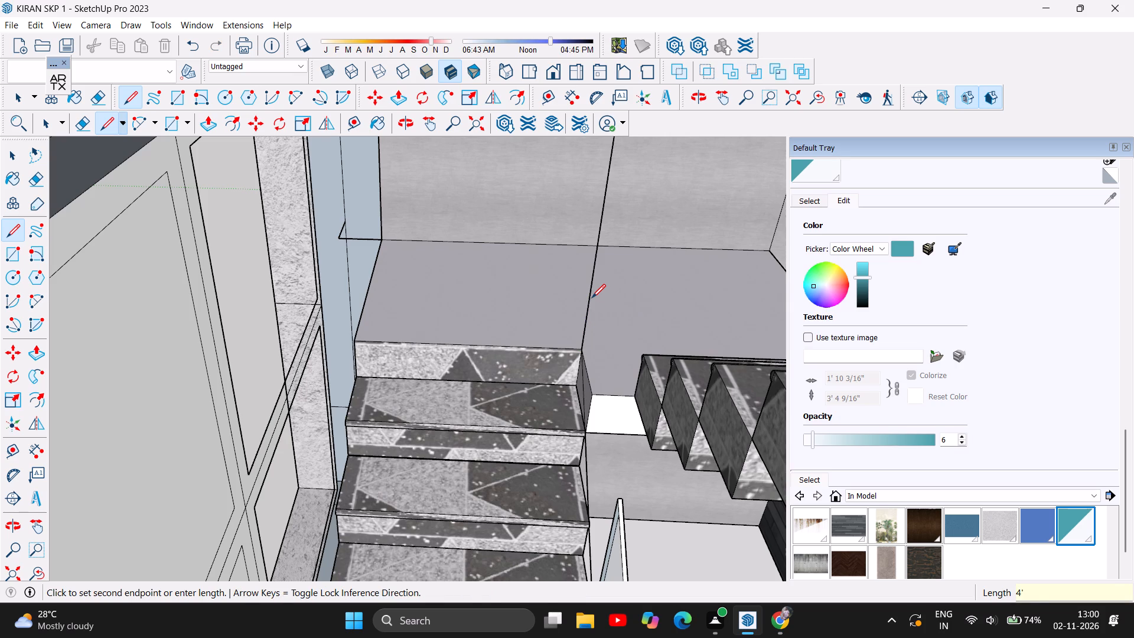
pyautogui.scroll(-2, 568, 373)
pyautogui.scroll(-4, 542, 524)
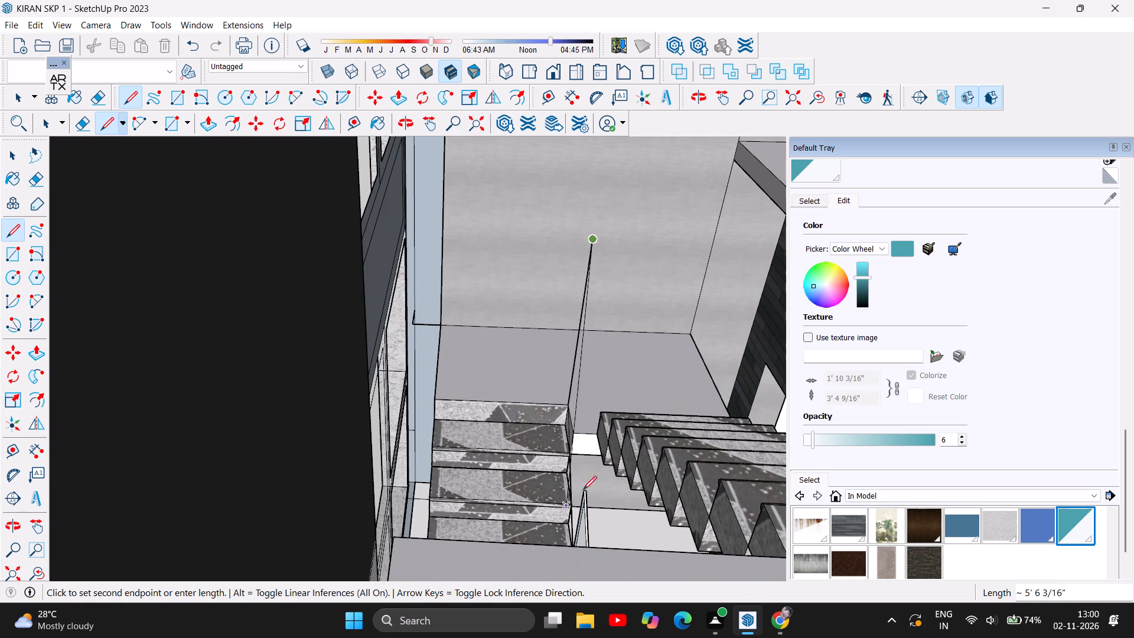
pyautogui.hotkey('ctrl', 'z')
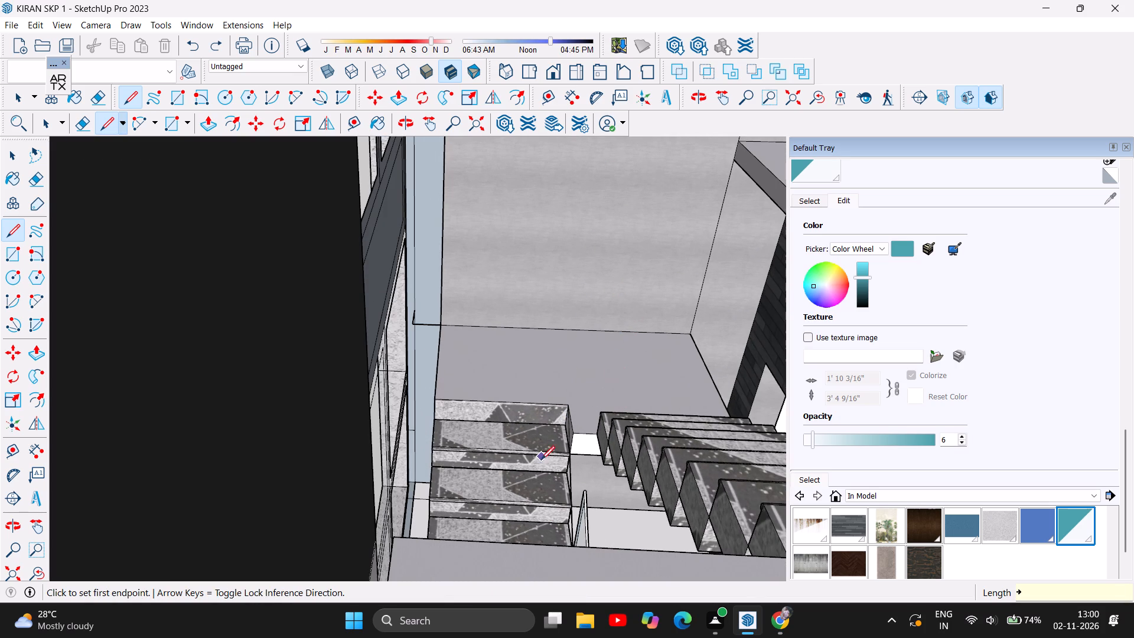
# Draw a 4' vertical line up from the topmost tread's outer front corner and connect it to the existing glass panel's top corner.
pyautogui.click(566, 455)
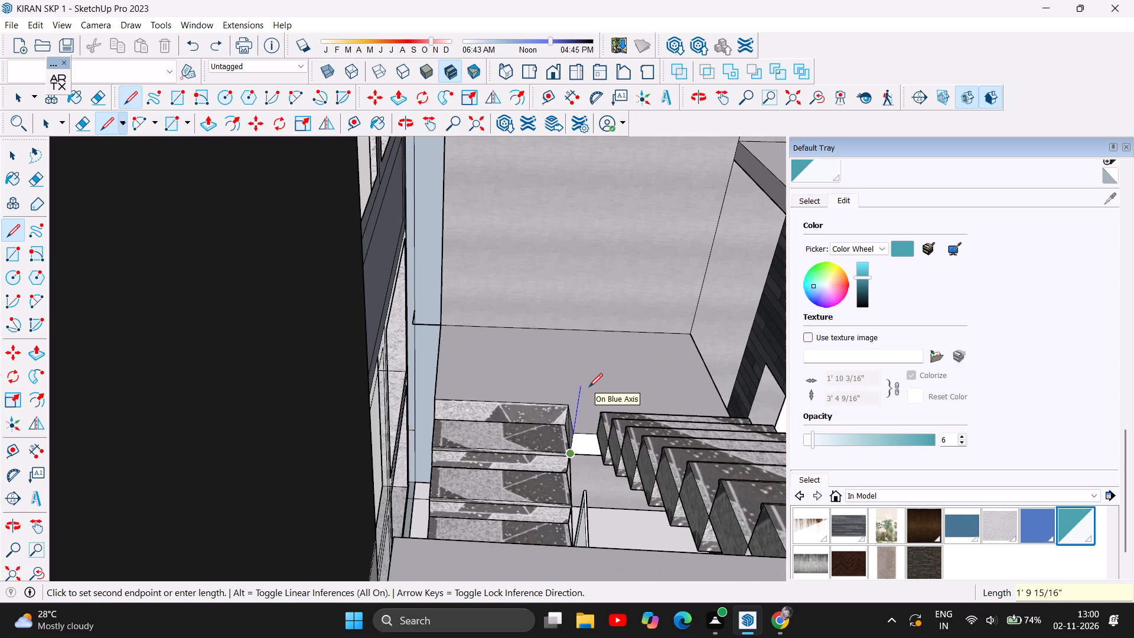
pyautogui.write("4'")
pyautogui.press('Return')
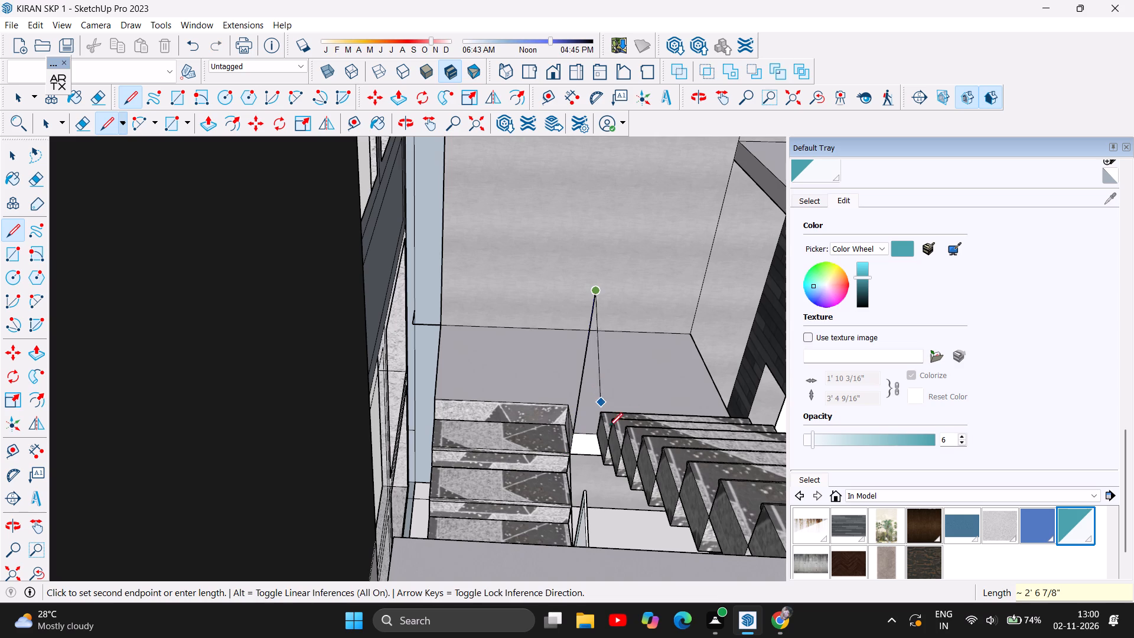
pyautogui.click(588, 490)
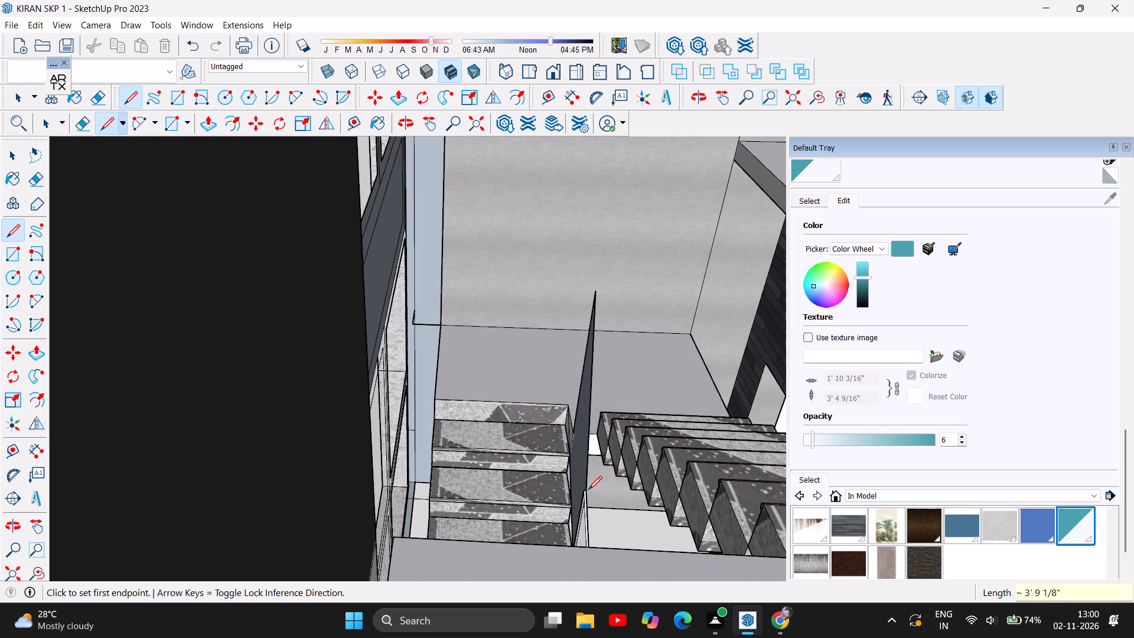
# Examine the new railing face beside the upper steps through the front windows.
pyautogui.scroll(-5, 609, 372)
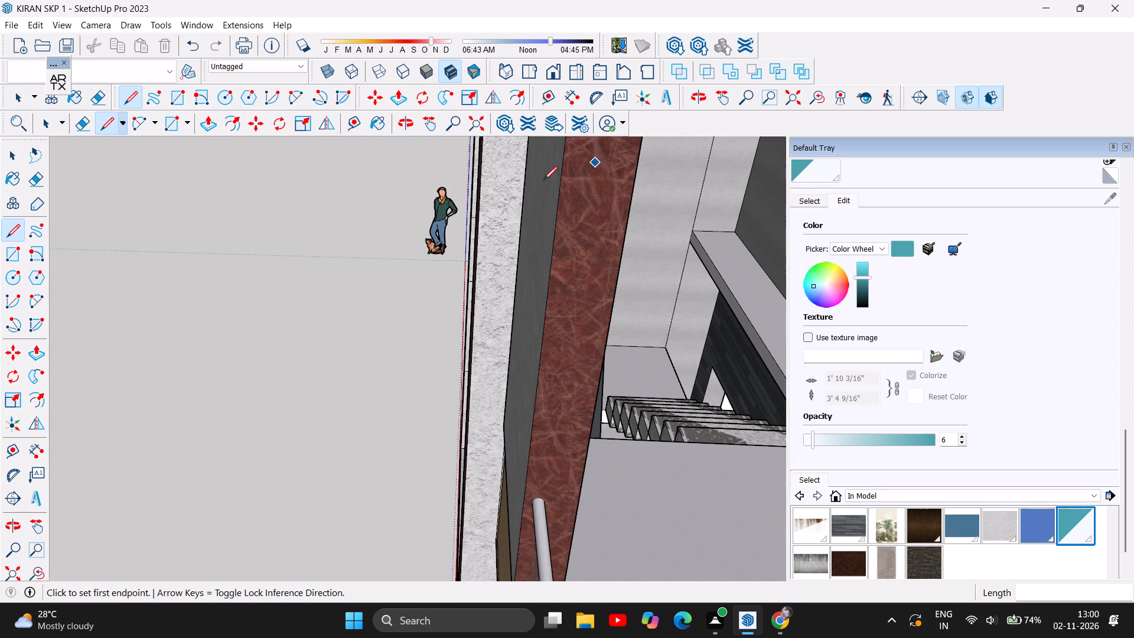
pyautogui.click(401, 116)
pyautogui.moveTo(279, 349); pyautogui.dragTo(669, 260)
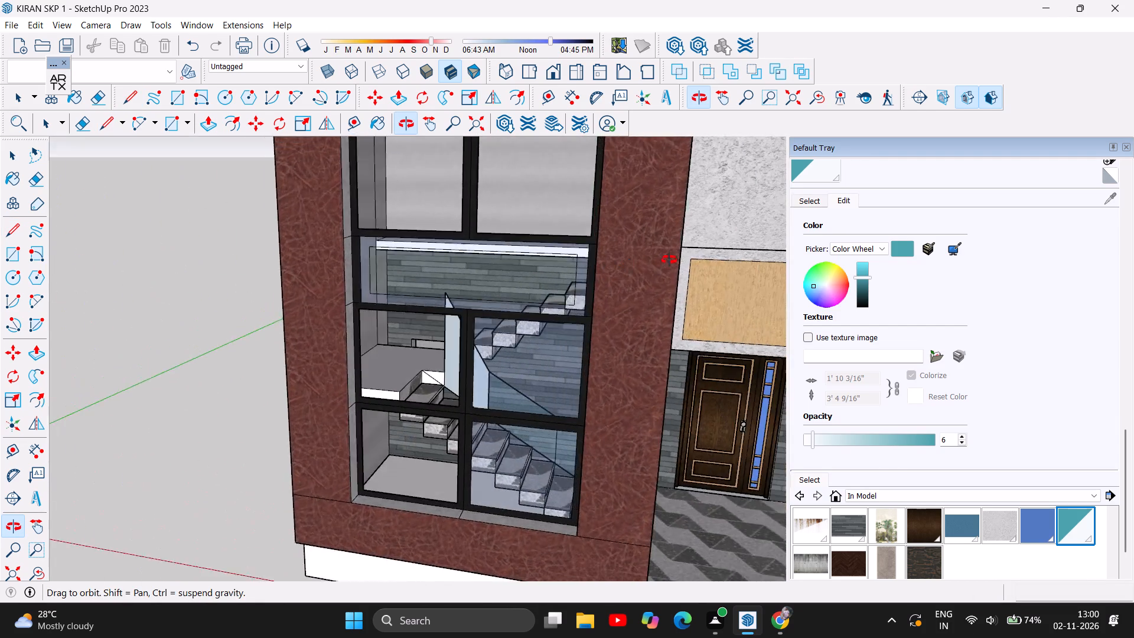
pyautogui.moveTo(669, 260); pyautogui.dragTo(724, 248)
pyautogui.moveTo(722, 248); pyautogui.dragTo(652, 249)
pyautogui.click(651, 249)
pyautogui.moveTo(651, 249); pyautogui.dragTo(692, 239)
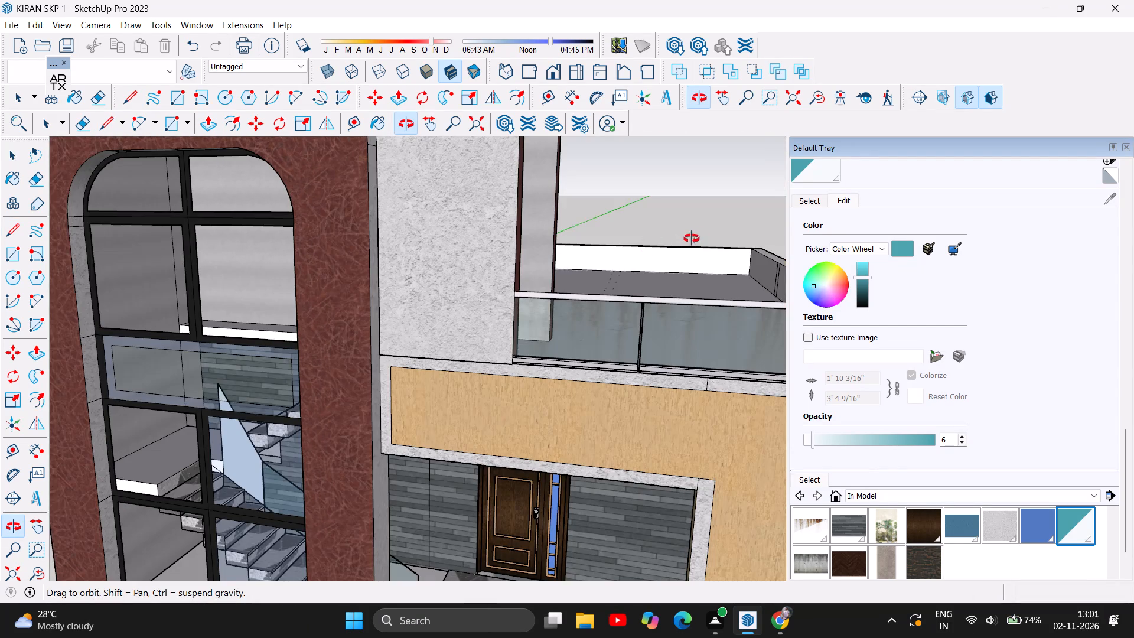
pyautogui.moveTo(692, 239); pyautogui.dragTo(717, 235)
pyautogui.moveTo(375, 460); pyautogui.dragTo(474, 428)
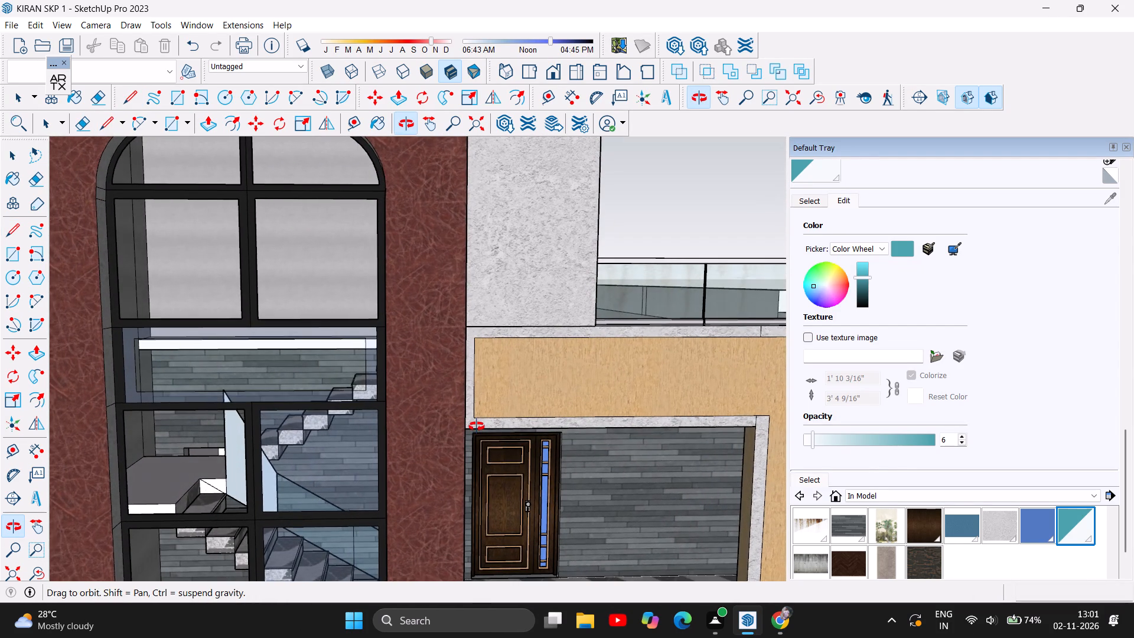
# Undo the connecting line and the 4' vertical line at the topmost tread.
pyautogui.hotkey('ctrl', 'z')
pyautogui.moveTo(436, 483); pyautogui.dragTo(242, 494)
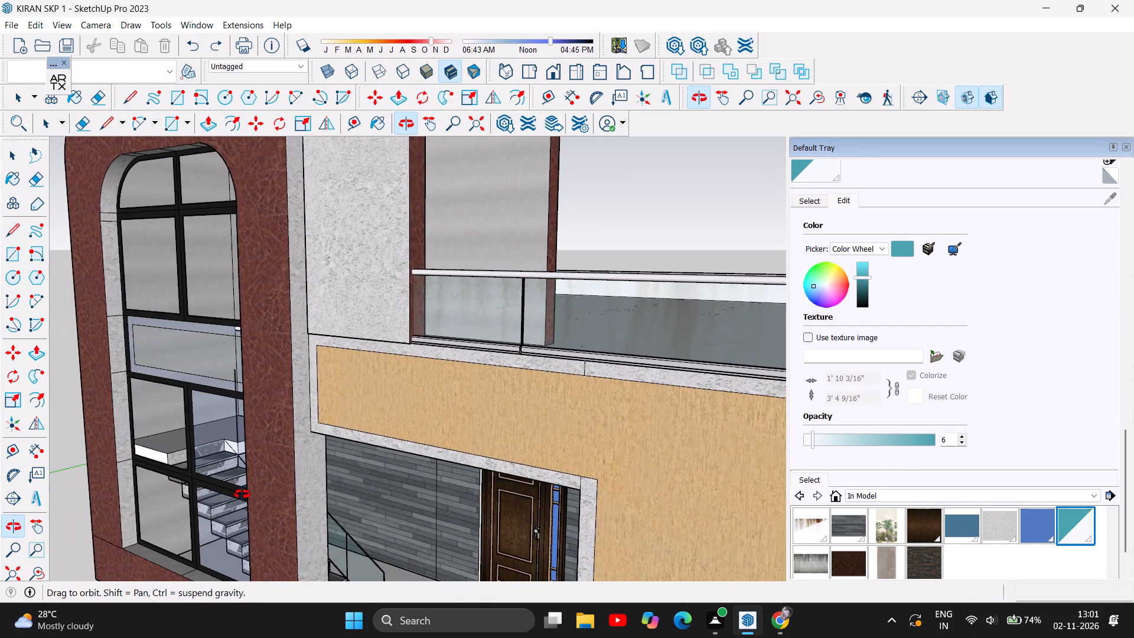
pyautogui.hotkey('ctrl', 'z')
# Measure the height of the glass railing's vertical end edge at the foot of the stairs near the entrance door with the Dimension tool.
pyautogui.moveTo(239, 491); pyautogui.dragTo(322, 491)
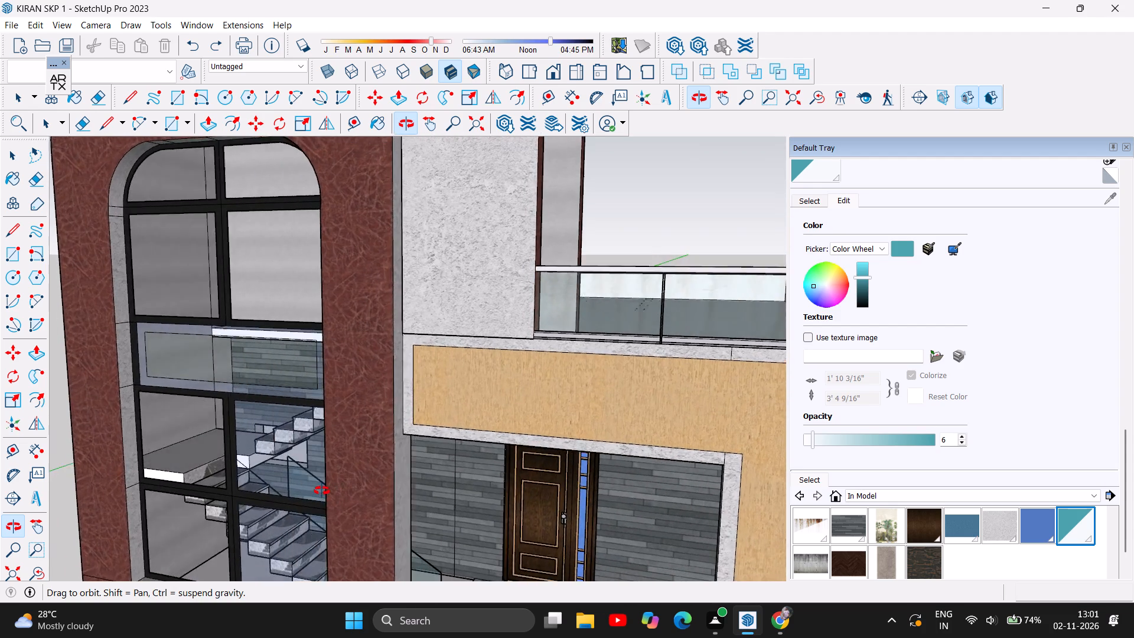
pyautogui.moveTo(322, 491); pyautogui.dragTo(282, 479)
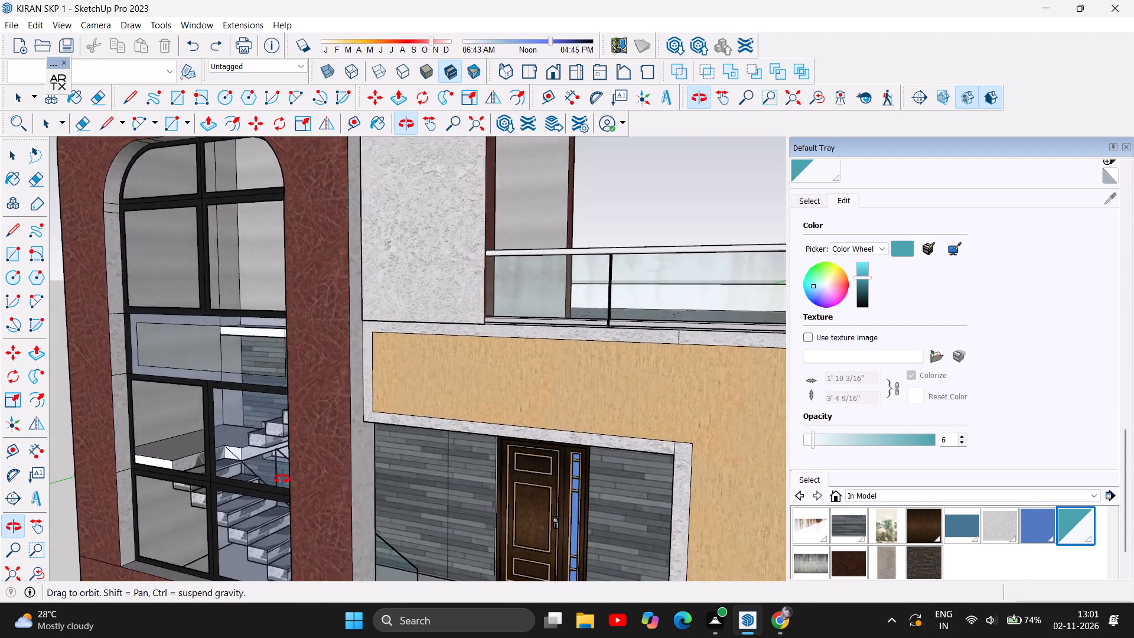
pyautogui.moveTo(282, 479); pyautogui.dragTo(259, 403)
pyautogui.scroll(1, 409, 575)
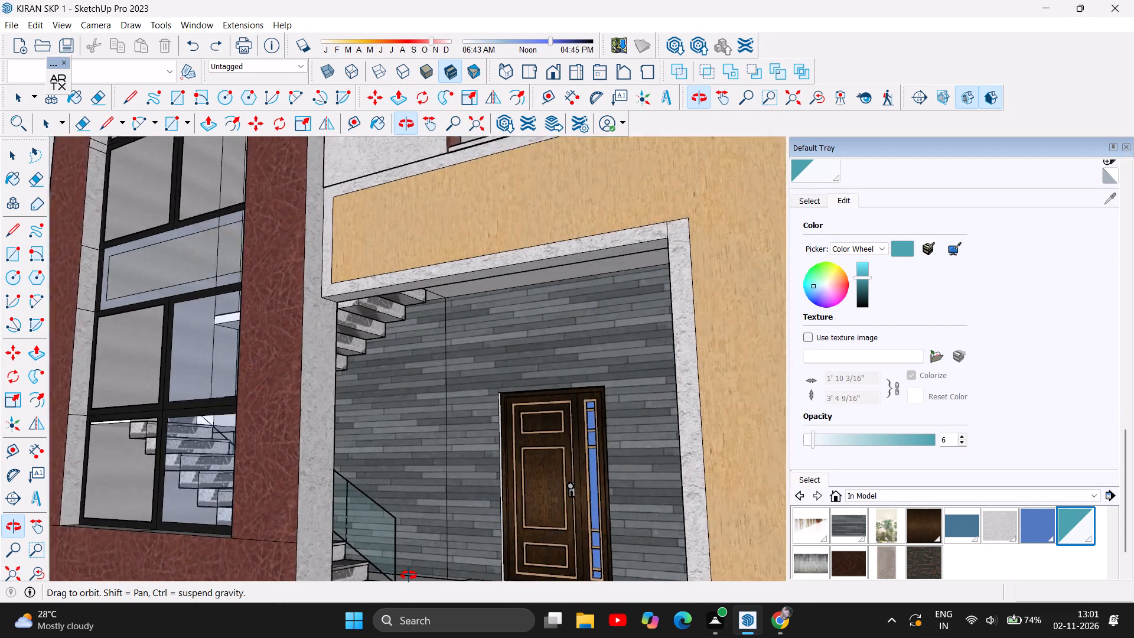
pyautogui.scroll(2, 409, 575)
pyautogui.moveTo(421, 396); pyautogui.dragTo(458, 382)
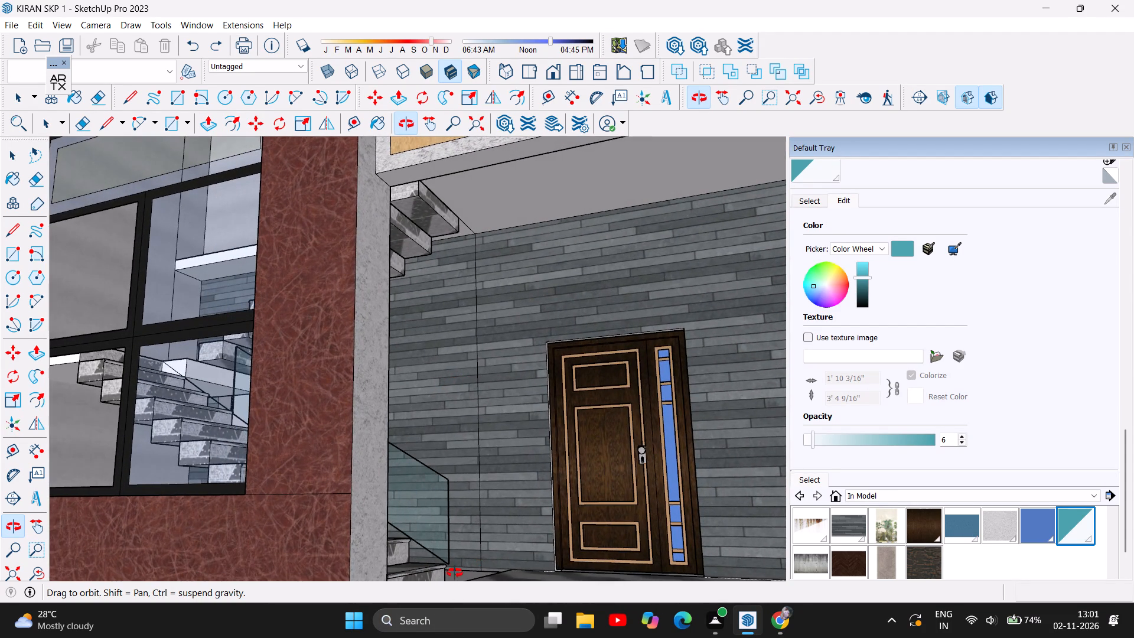
pyautogui.scroll(8, 455, 571)
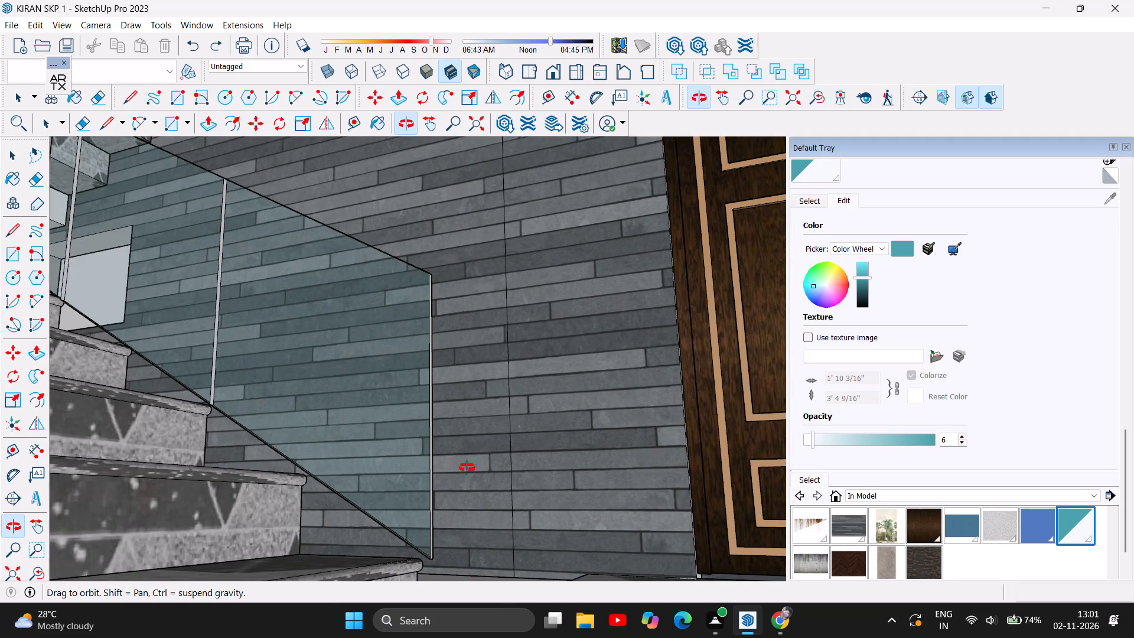
pyautogui.scroll(1, 468, 432)
pyautogui.scroll(-3, 421, 377)
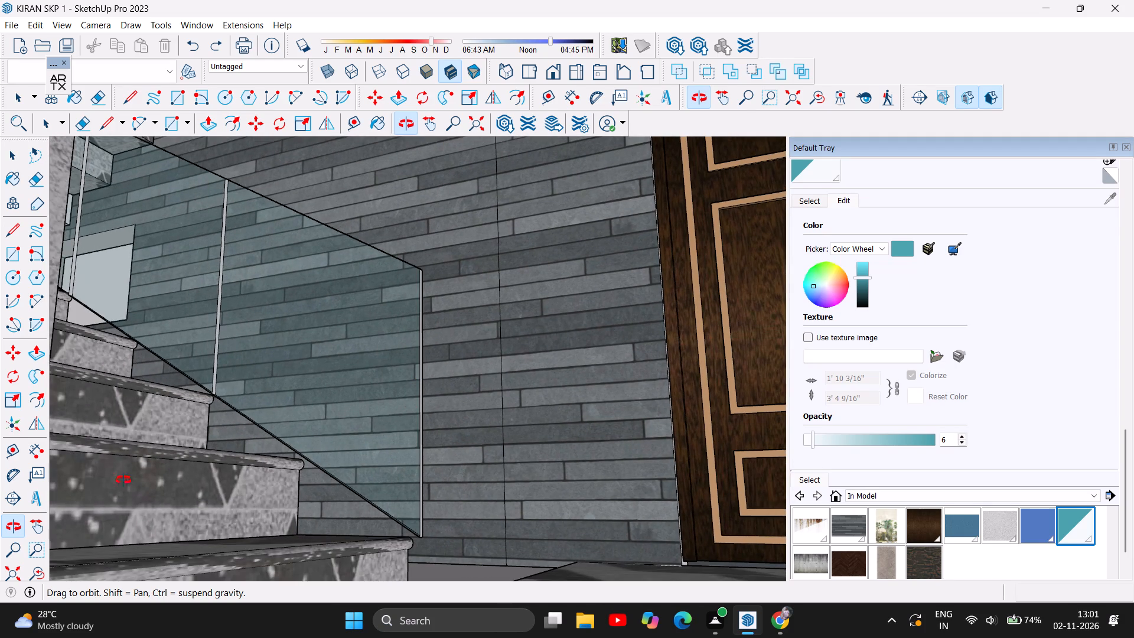
pyautogui.click(33, 451)
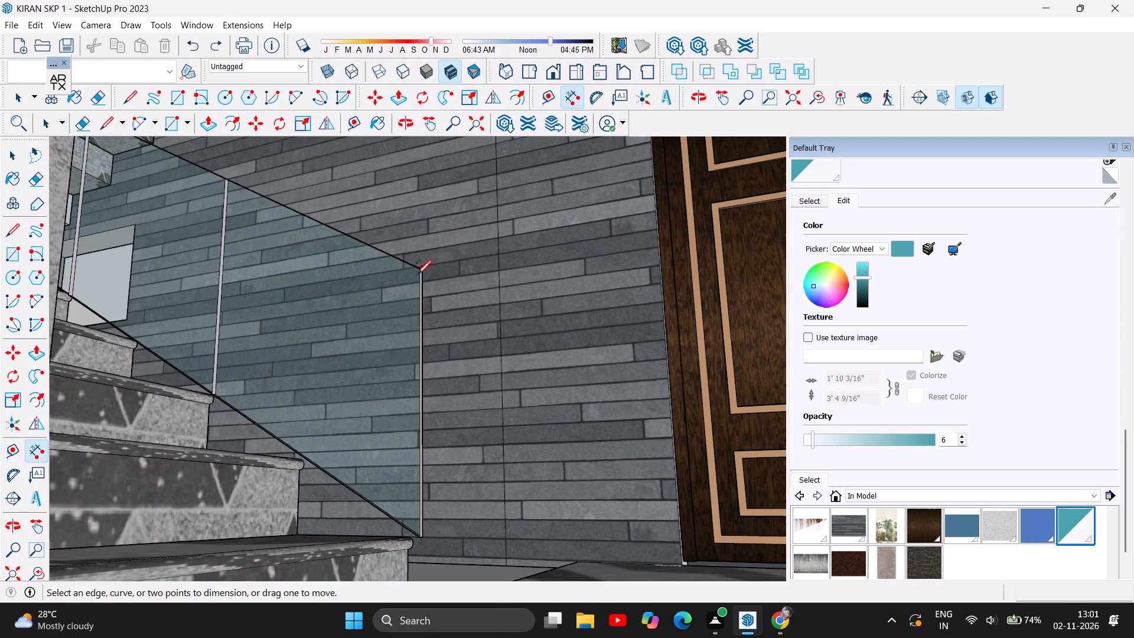
pyautogui.click(418, 273)
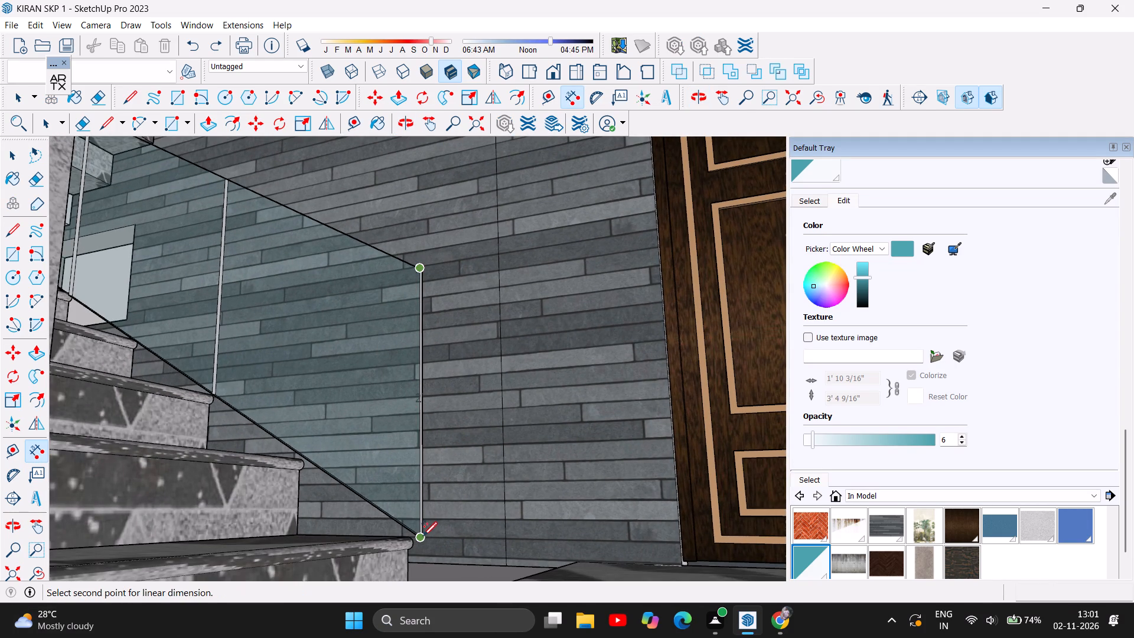
pyautogui.click(423, 536)
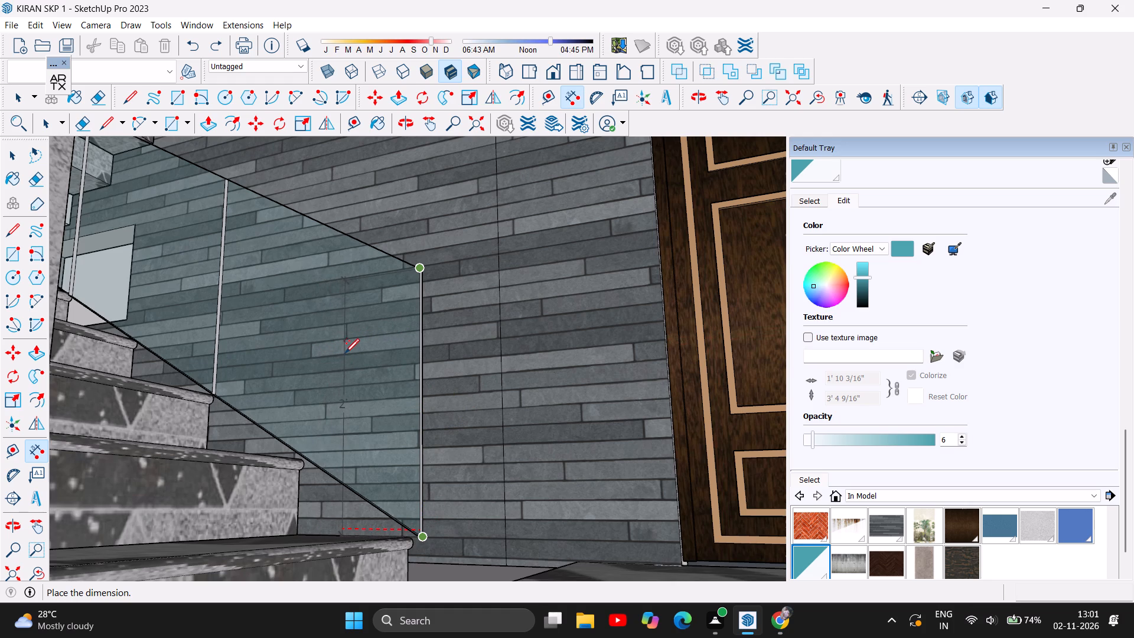
pyautogui.press('Escape')
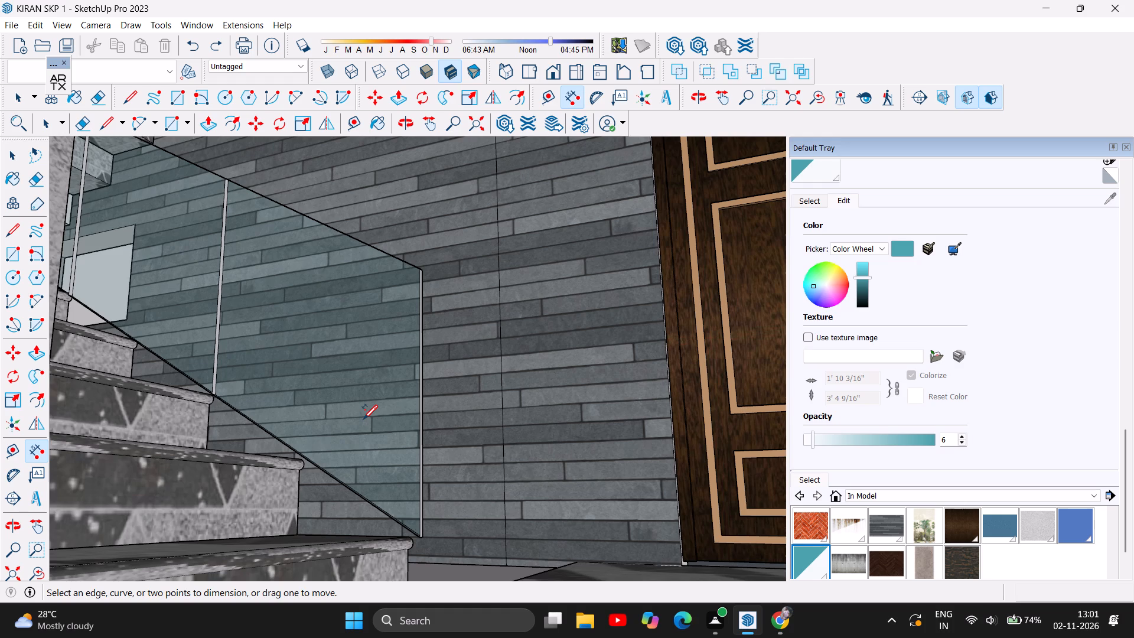
# Examine the glass railing and the stairs beside it from inside the entrance and from outside the house.
pyautogui.click(406, 122)
pyautogui.moveTo(379, 274); pyautogui.dragTo(0, 376)
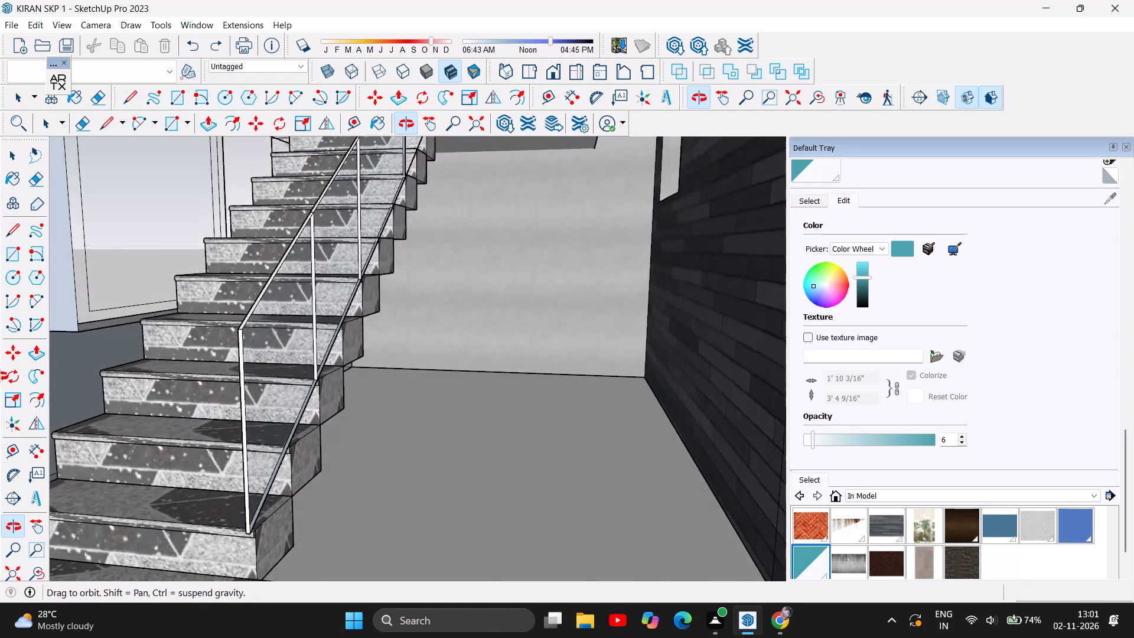
pyautogui.moveTo(0, 376); pyautogui.dragTo(214, 343)
pyautogui.scroll(-4, 271, 381)
pyautogui.moveTo(230, 364); pyautogui.dragTo(229, 386)
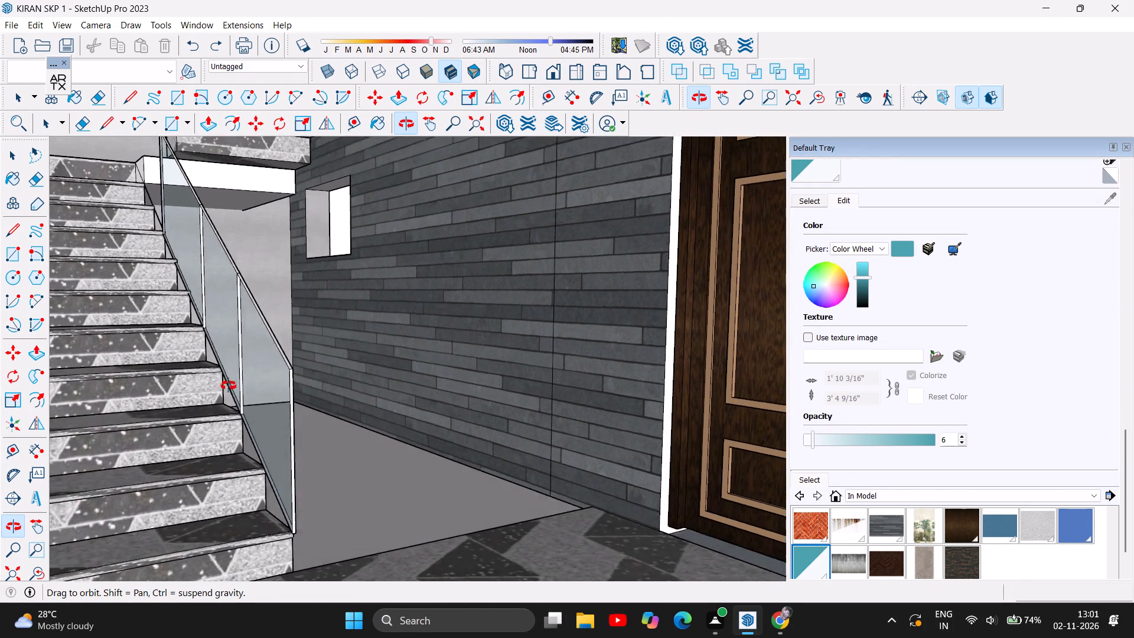
pyautogui.moveTo(229, 386); pyautogui.dragTo(252, 422)
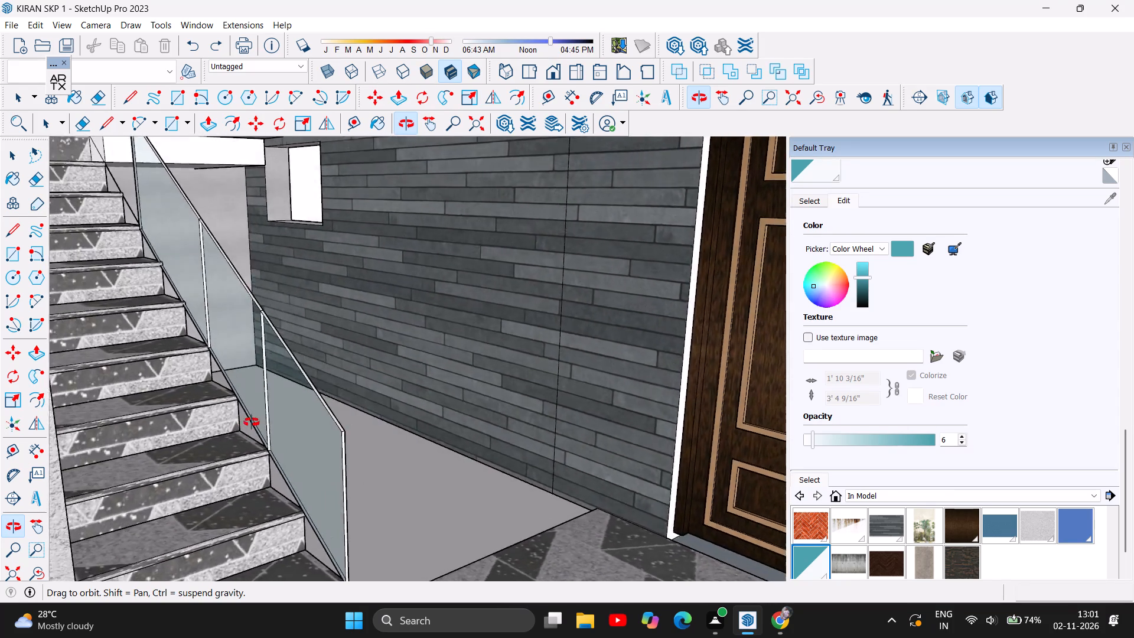
pyautogui.moveTo(252, 422); pyautogui.dragTo(136, 342)
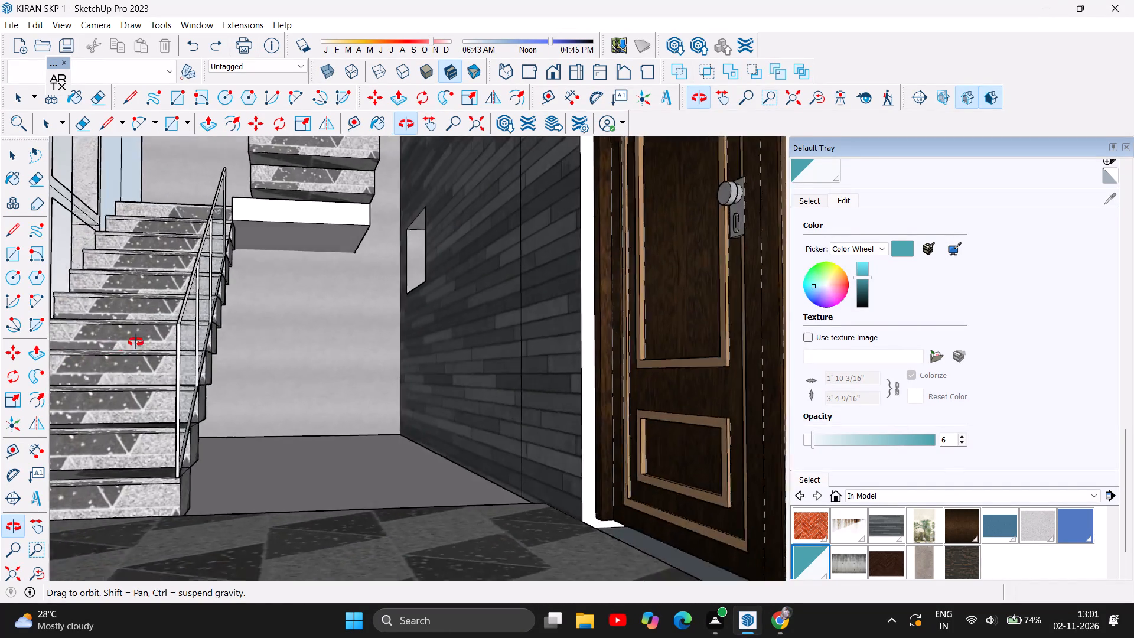
pyautogui.moveTo(136, 342); pyautogui.dragTo(243, 388)
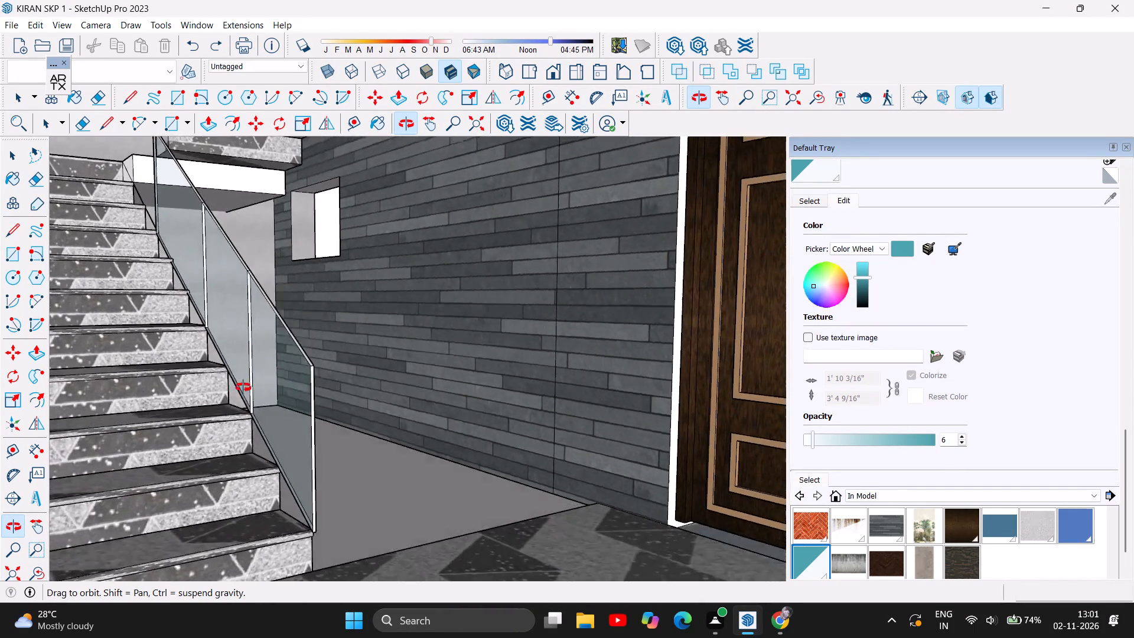
pyautogui.moveTo(243, 388); pyautogui.dragTo(246, 445)
pyautogui.moveTo(119, 278); pyautogui.dragTo(32, 376)
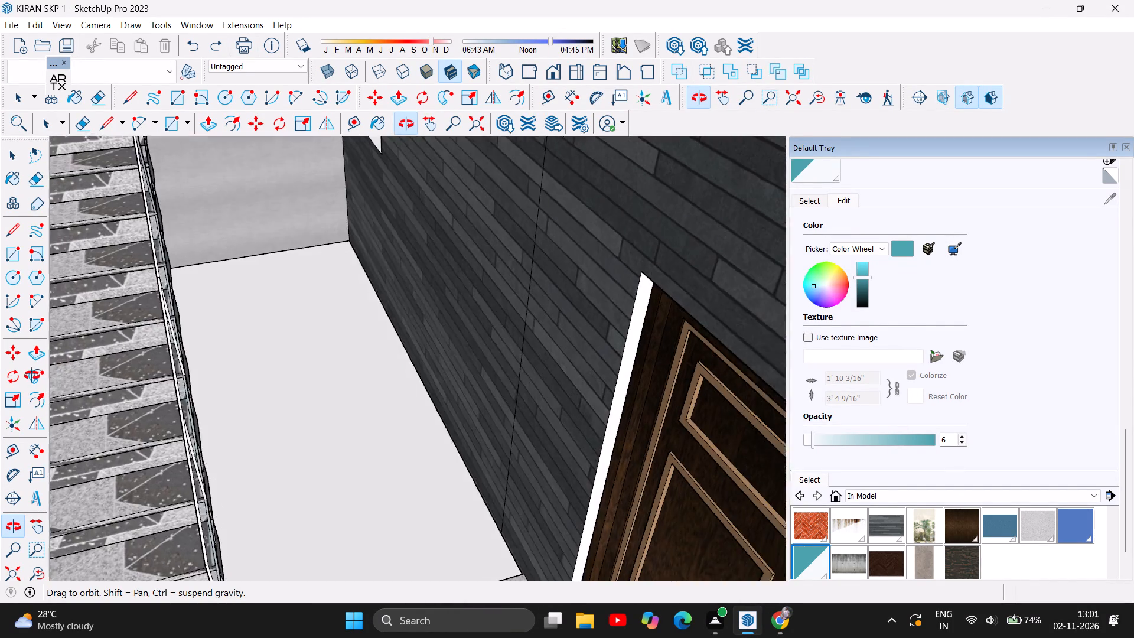
pyautogui.moveTo(32, 376); pyautogui.dragTo(27, 376)
pyautogui.scroll(-2, 324, 363)
pyautogui.moveTo(283, 367); pyautogui.dragTo(443, 269)
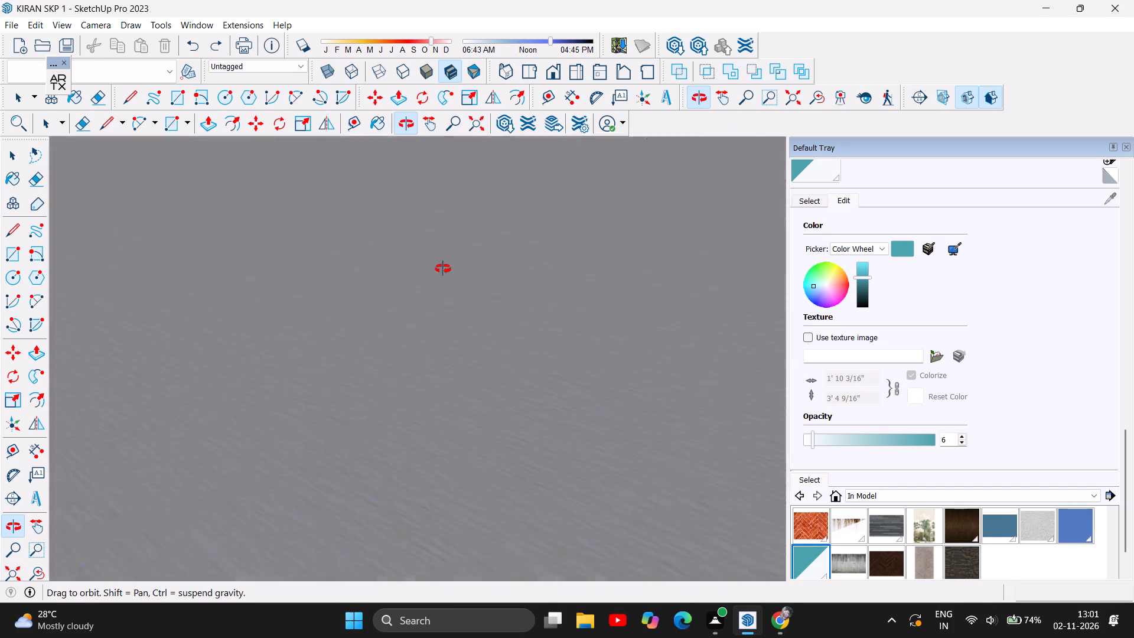
pyautogui.moveTo(443, 269); pyautogui.dragTo(452, 252)
pyautogui.moveTo(260, 300); pyautogui.dragTo(307, 261)
pyautogui.scroll(-1, 319, 305)
pyautogui.scroll(-2, 404, 340)
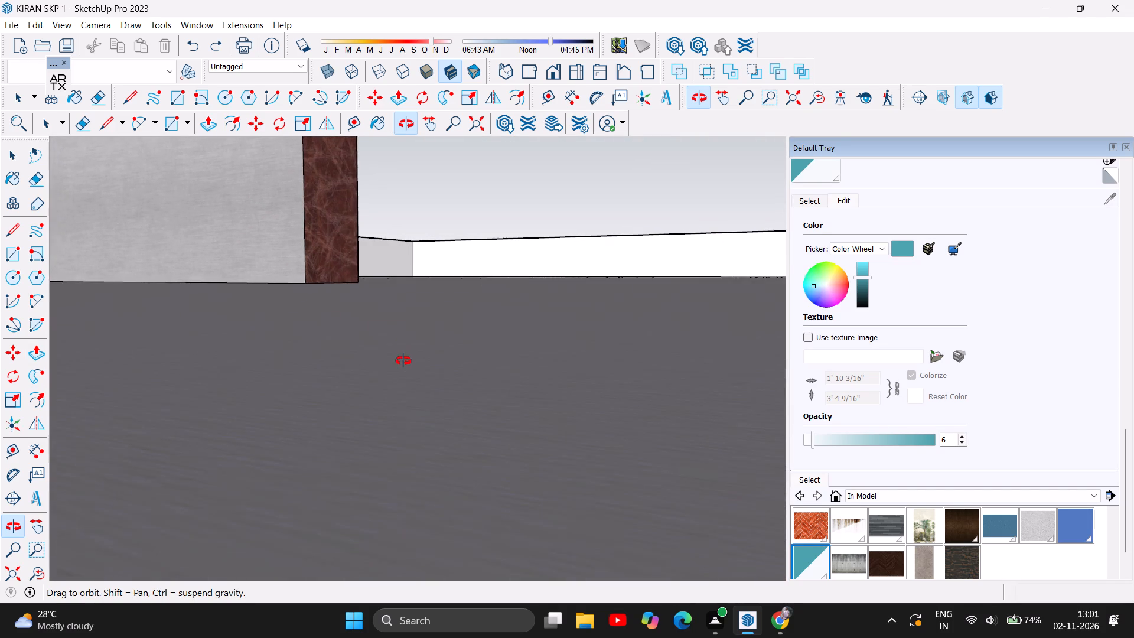
pyautogui.scroll(-2, 403, 361)
pyautogui.scroll(-1, 389, 411)
pyautogui.moveTo(211, 274); pyautogui.dragTo(243, 396)
pyautogui.scroll(-2, 278, 389)
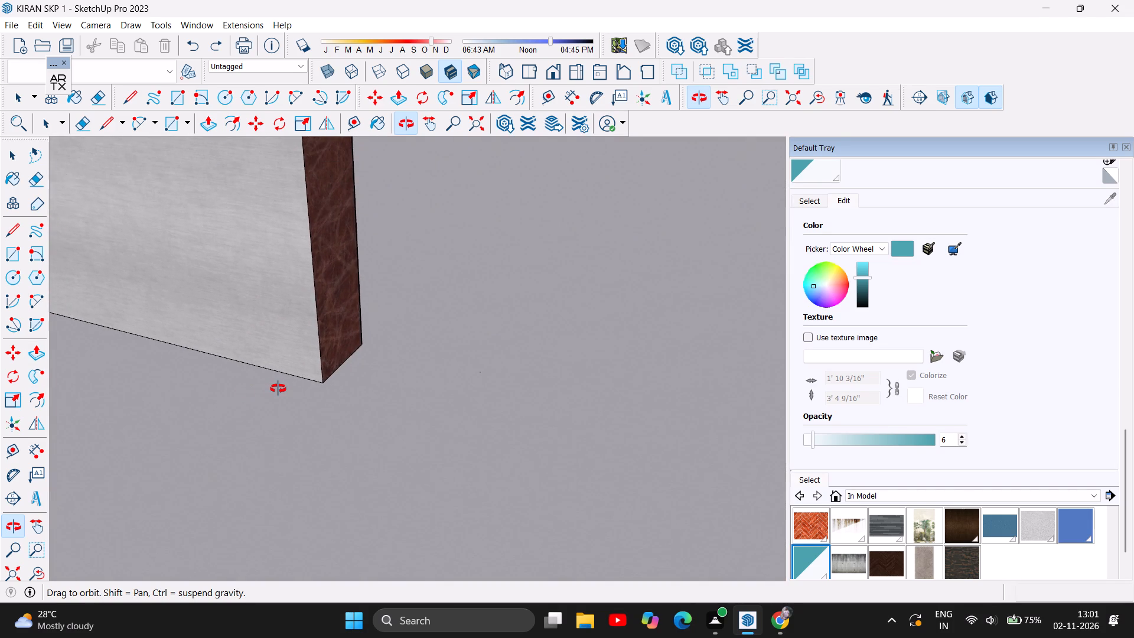
pyautogui.scroll(-13, 278, 389)
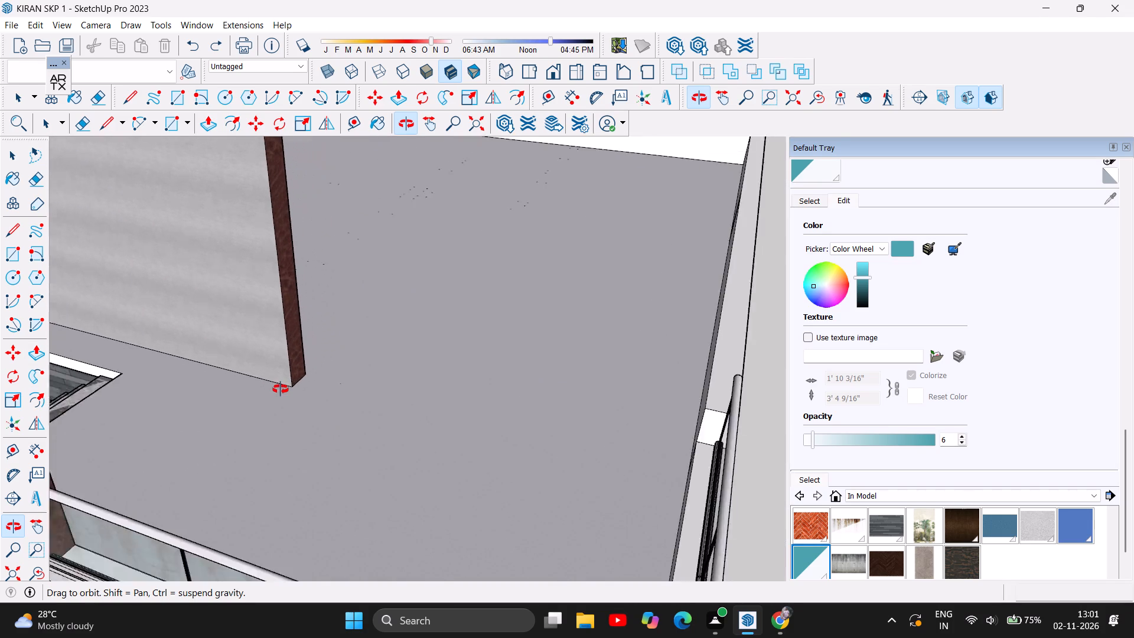
pyautogui.scroll(-5, 281, 389)
pyautogui.moveTo(183, 496); pyautogui.dragTo(193, 363)
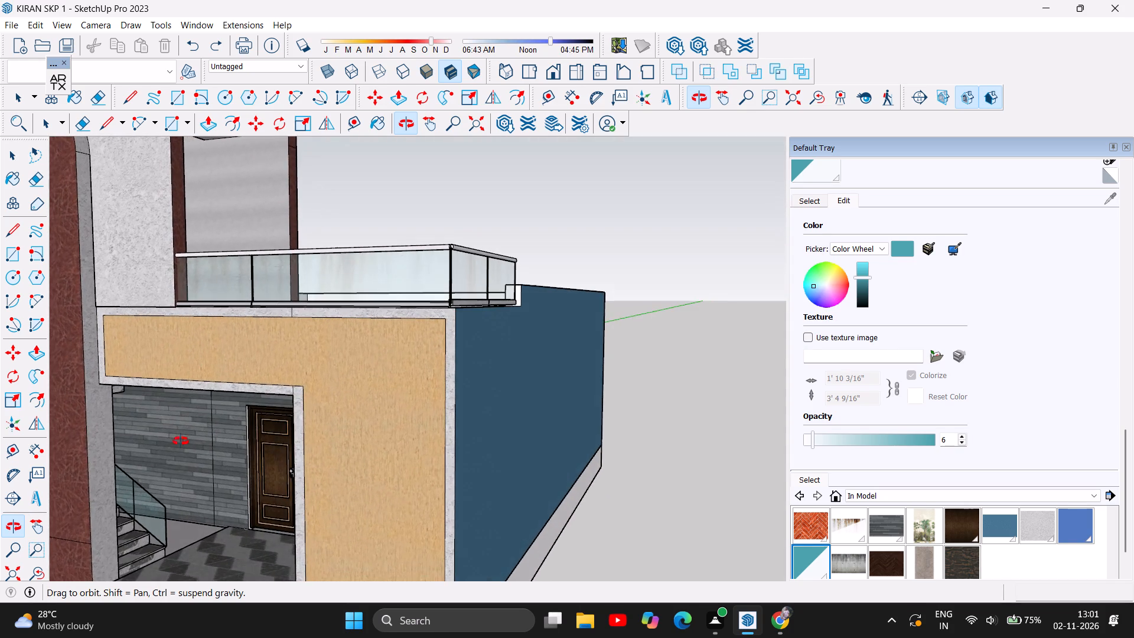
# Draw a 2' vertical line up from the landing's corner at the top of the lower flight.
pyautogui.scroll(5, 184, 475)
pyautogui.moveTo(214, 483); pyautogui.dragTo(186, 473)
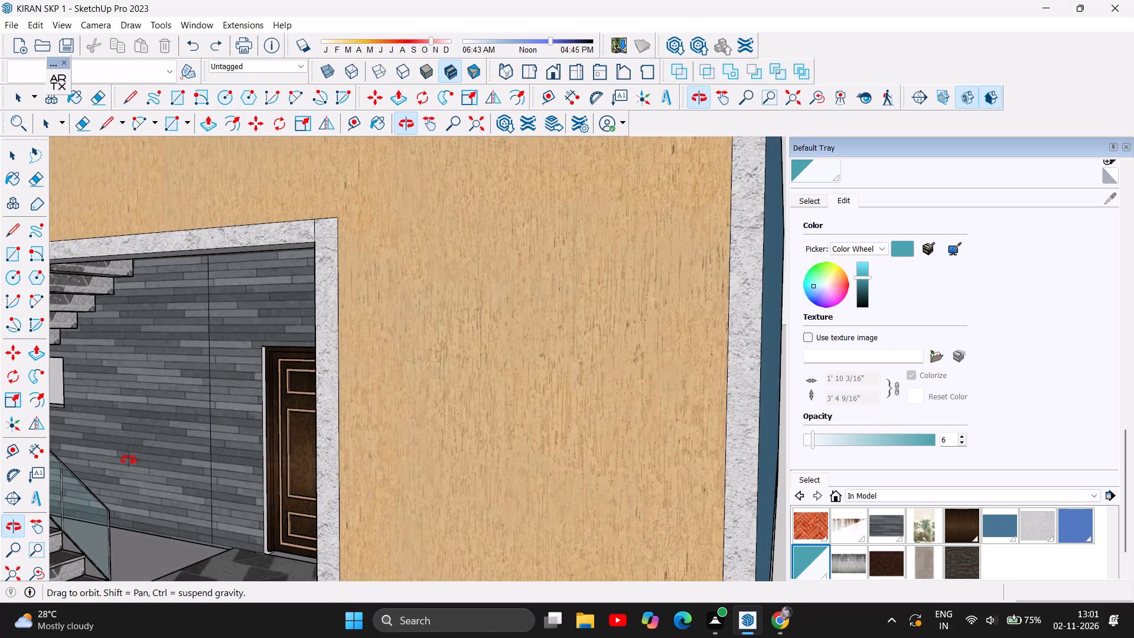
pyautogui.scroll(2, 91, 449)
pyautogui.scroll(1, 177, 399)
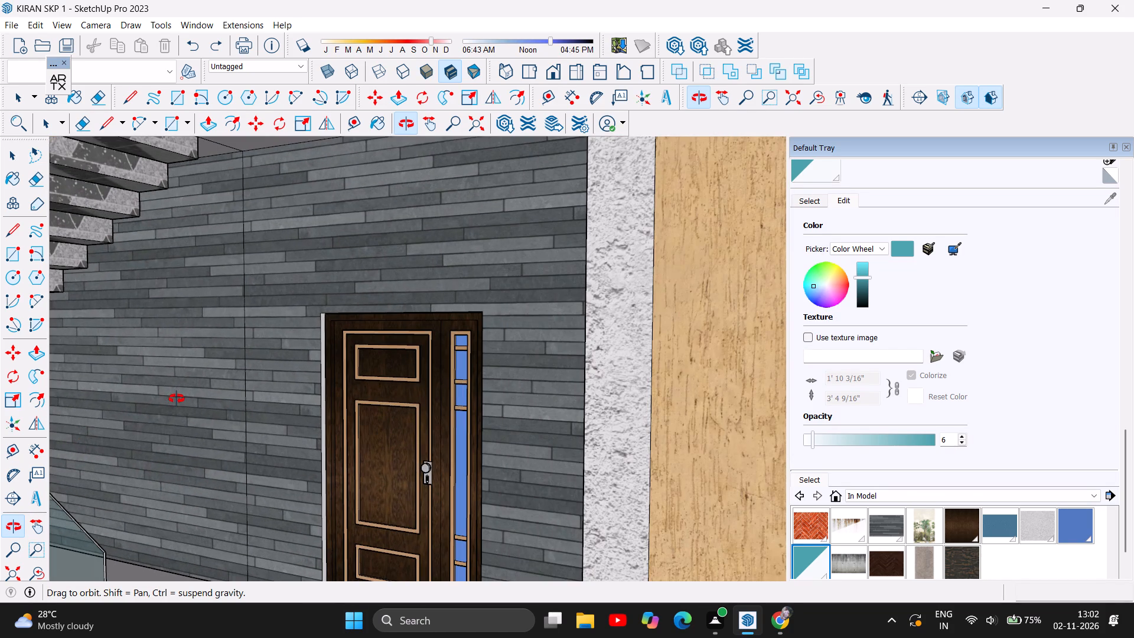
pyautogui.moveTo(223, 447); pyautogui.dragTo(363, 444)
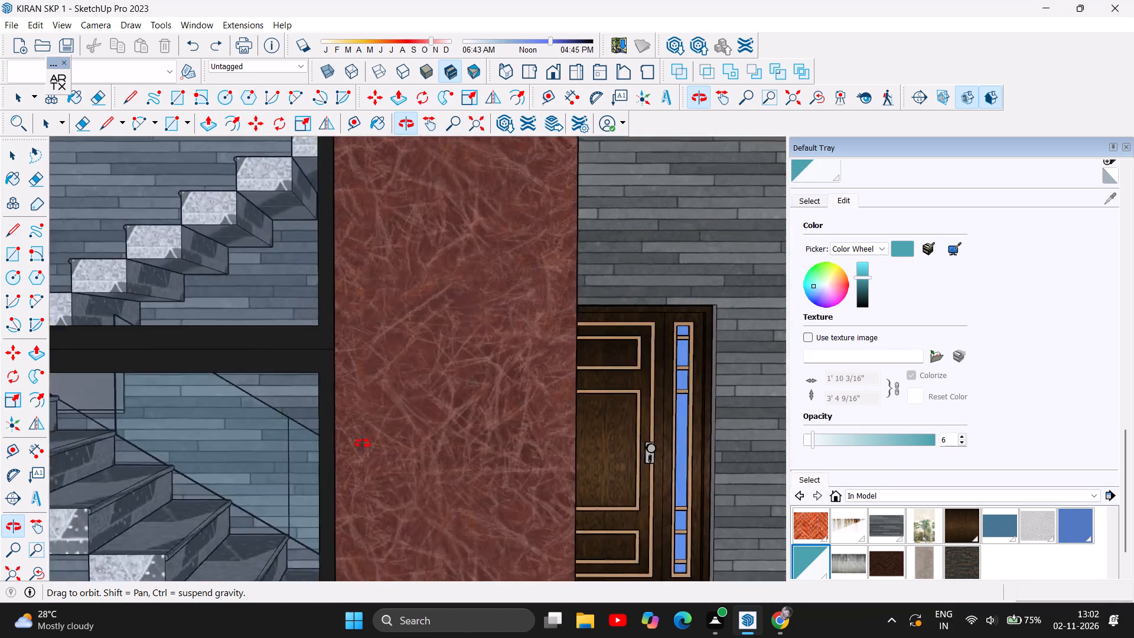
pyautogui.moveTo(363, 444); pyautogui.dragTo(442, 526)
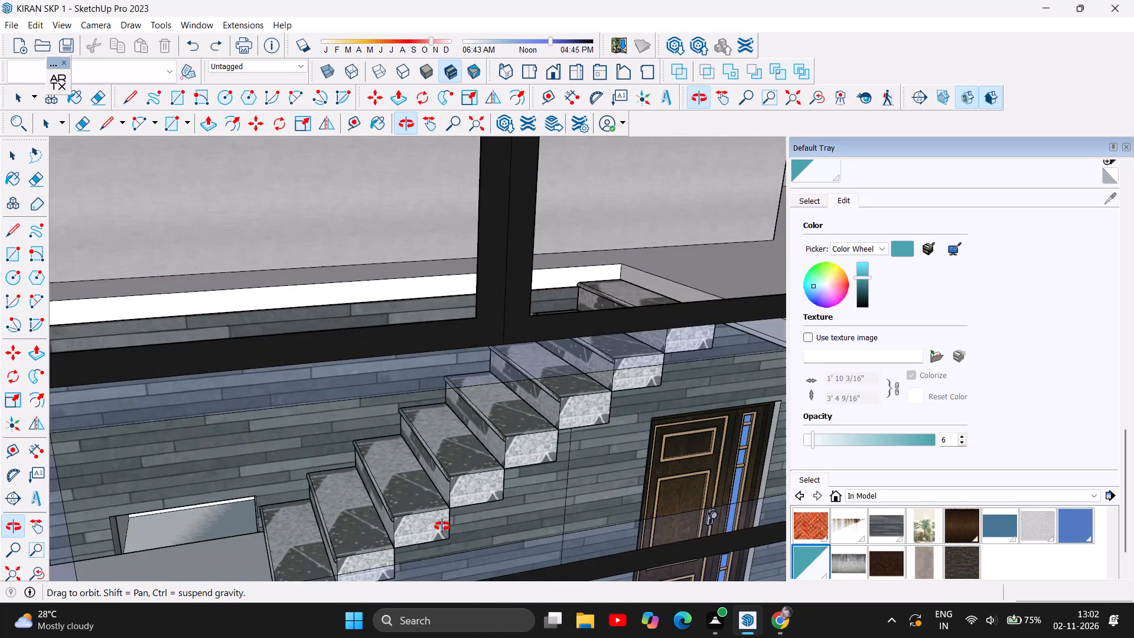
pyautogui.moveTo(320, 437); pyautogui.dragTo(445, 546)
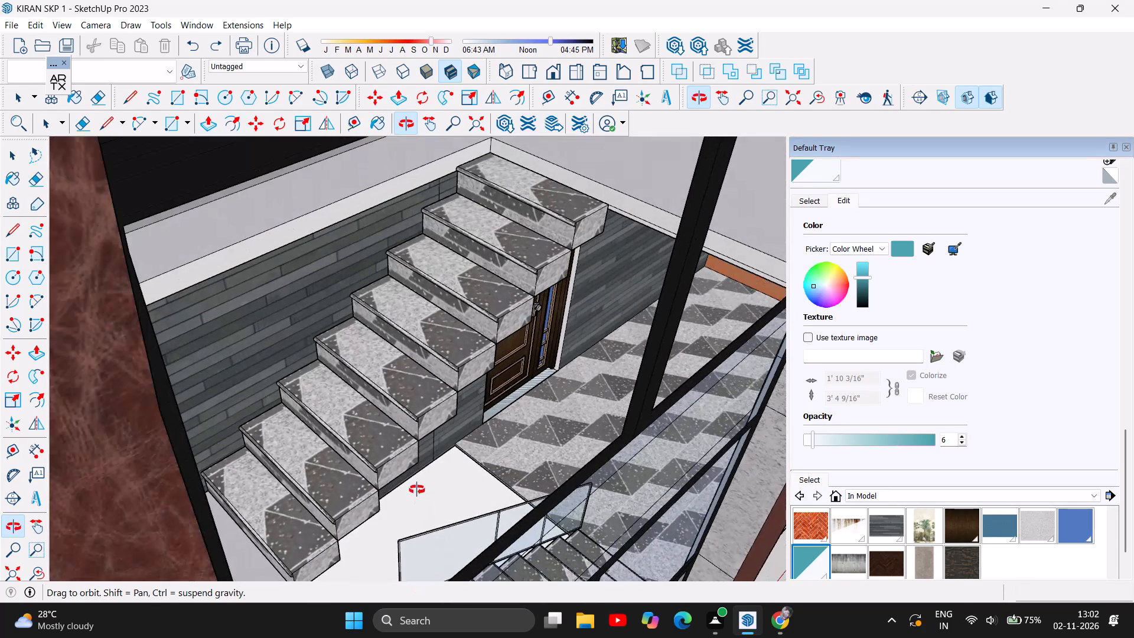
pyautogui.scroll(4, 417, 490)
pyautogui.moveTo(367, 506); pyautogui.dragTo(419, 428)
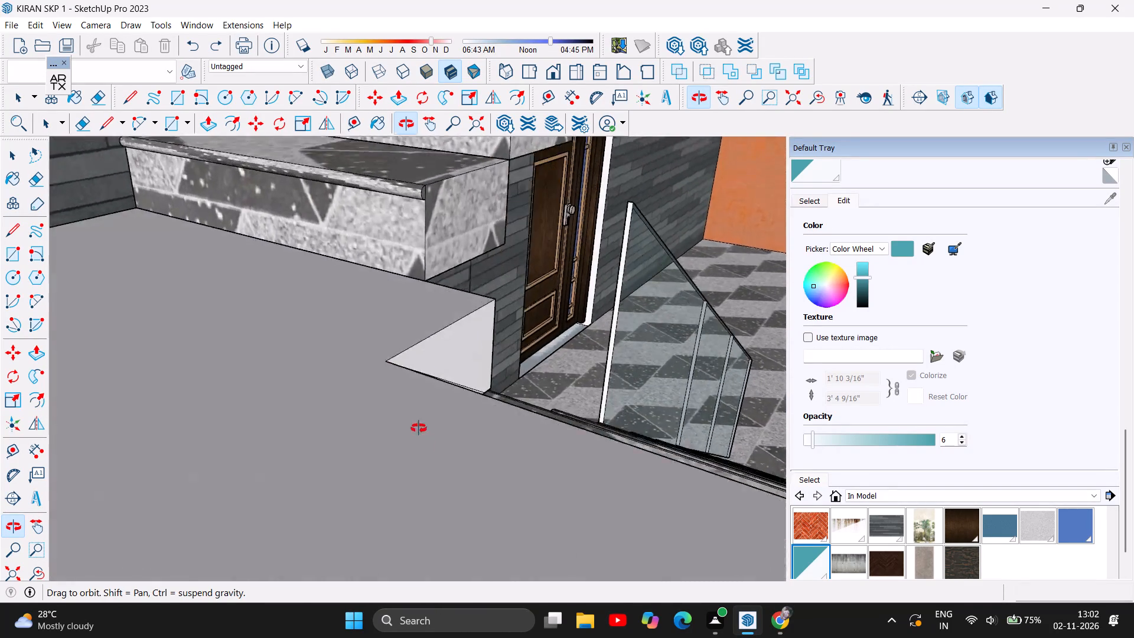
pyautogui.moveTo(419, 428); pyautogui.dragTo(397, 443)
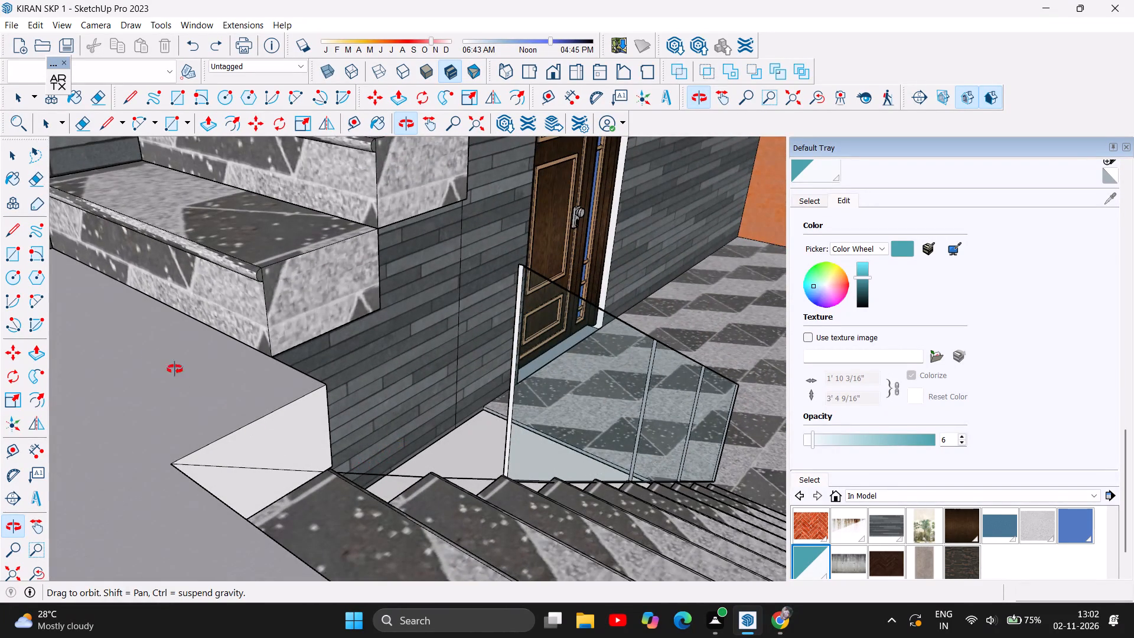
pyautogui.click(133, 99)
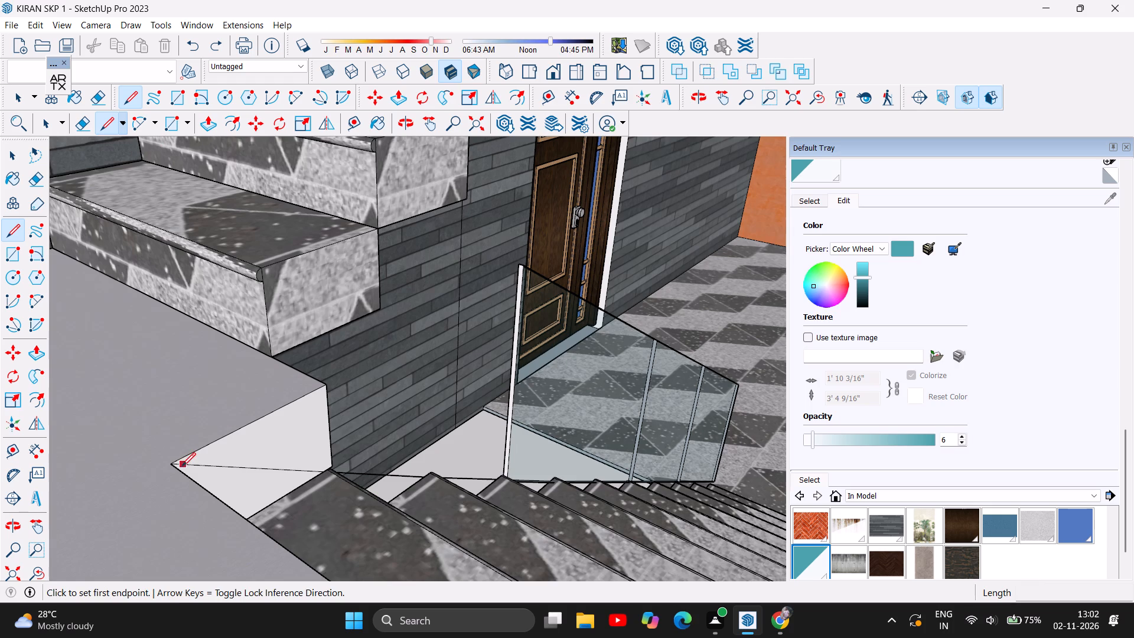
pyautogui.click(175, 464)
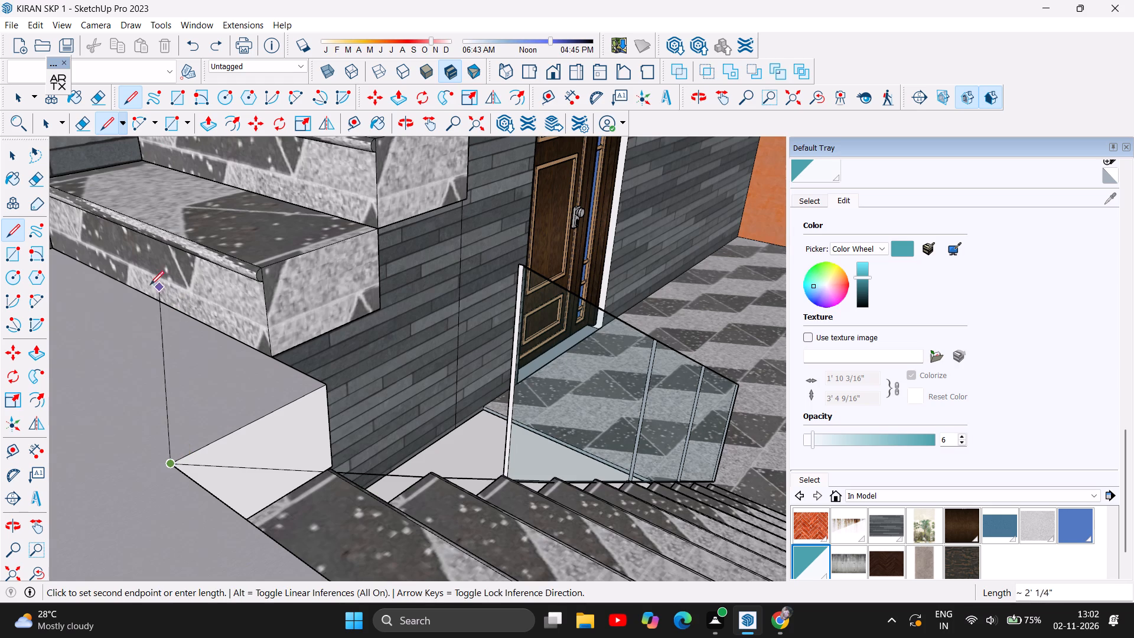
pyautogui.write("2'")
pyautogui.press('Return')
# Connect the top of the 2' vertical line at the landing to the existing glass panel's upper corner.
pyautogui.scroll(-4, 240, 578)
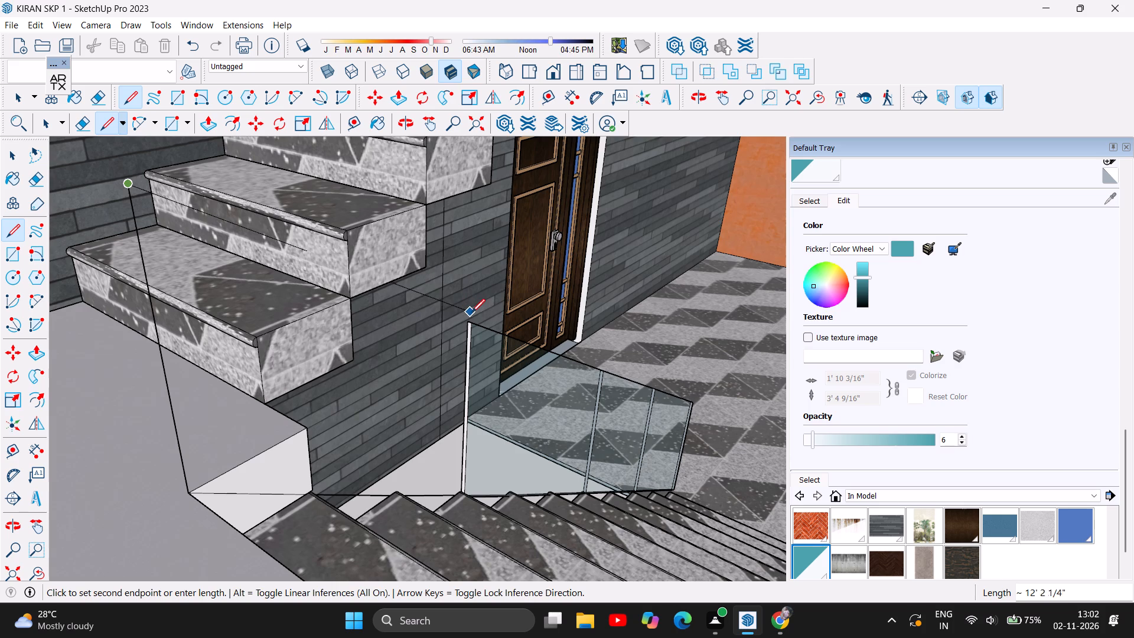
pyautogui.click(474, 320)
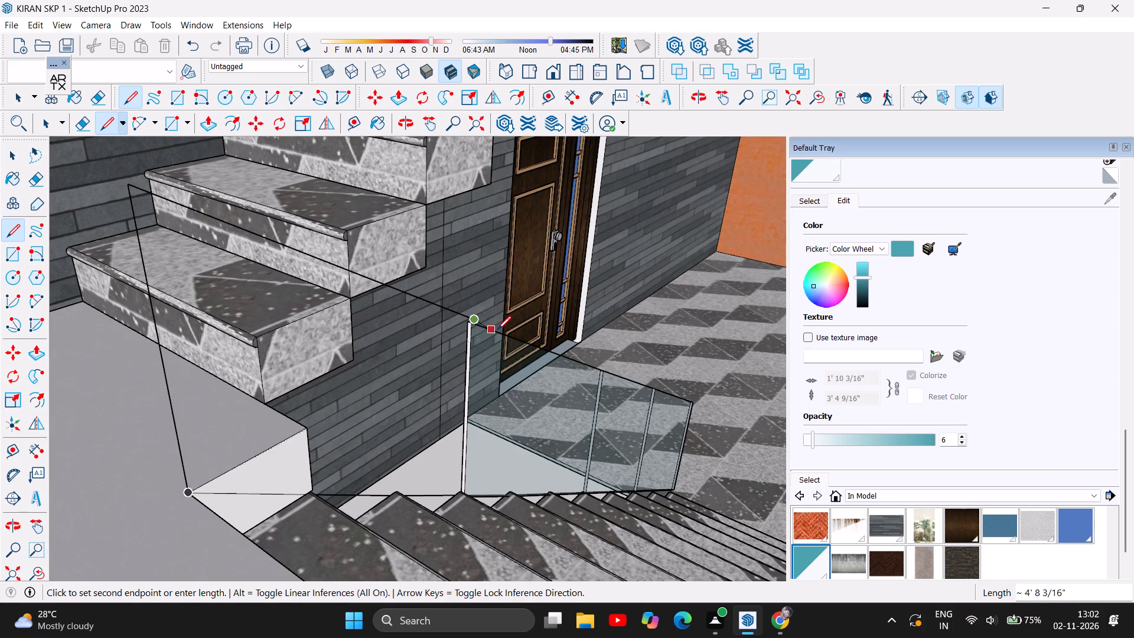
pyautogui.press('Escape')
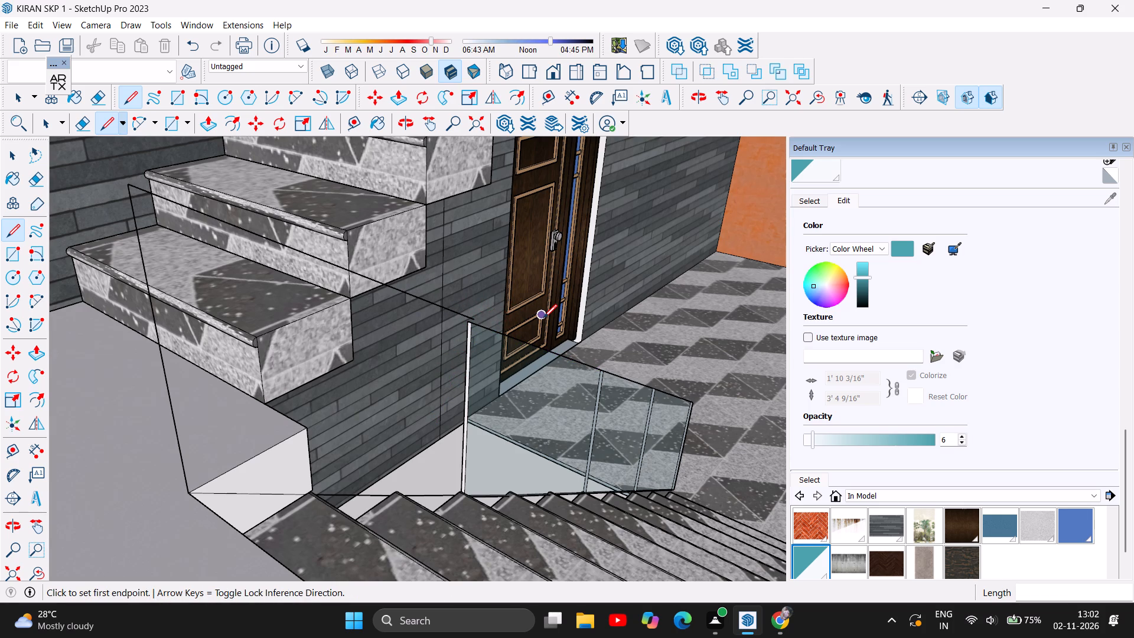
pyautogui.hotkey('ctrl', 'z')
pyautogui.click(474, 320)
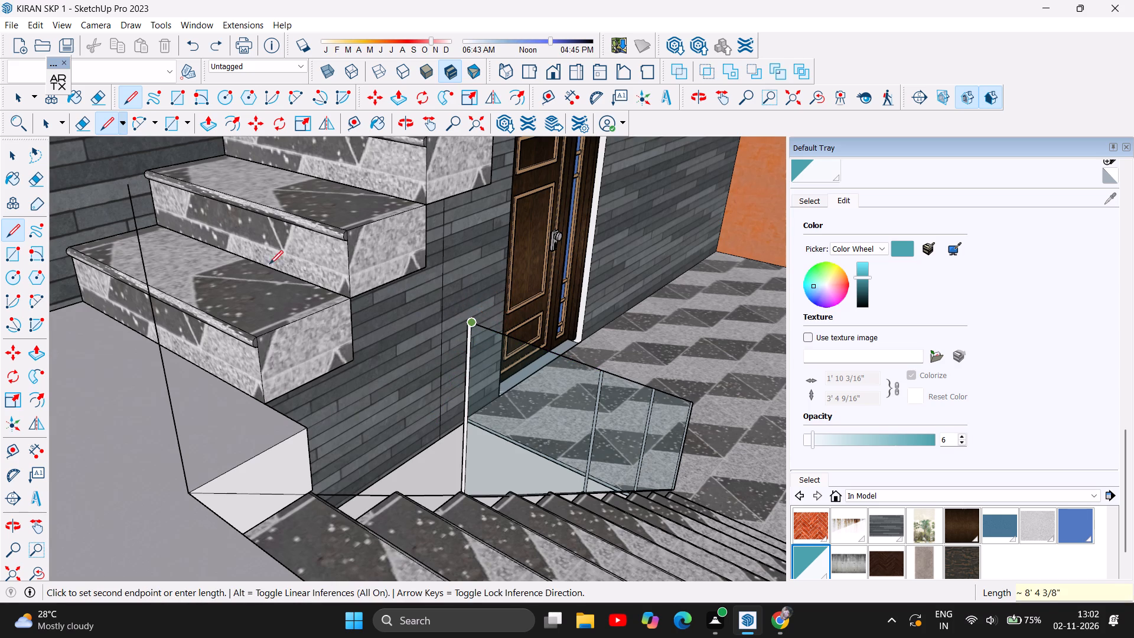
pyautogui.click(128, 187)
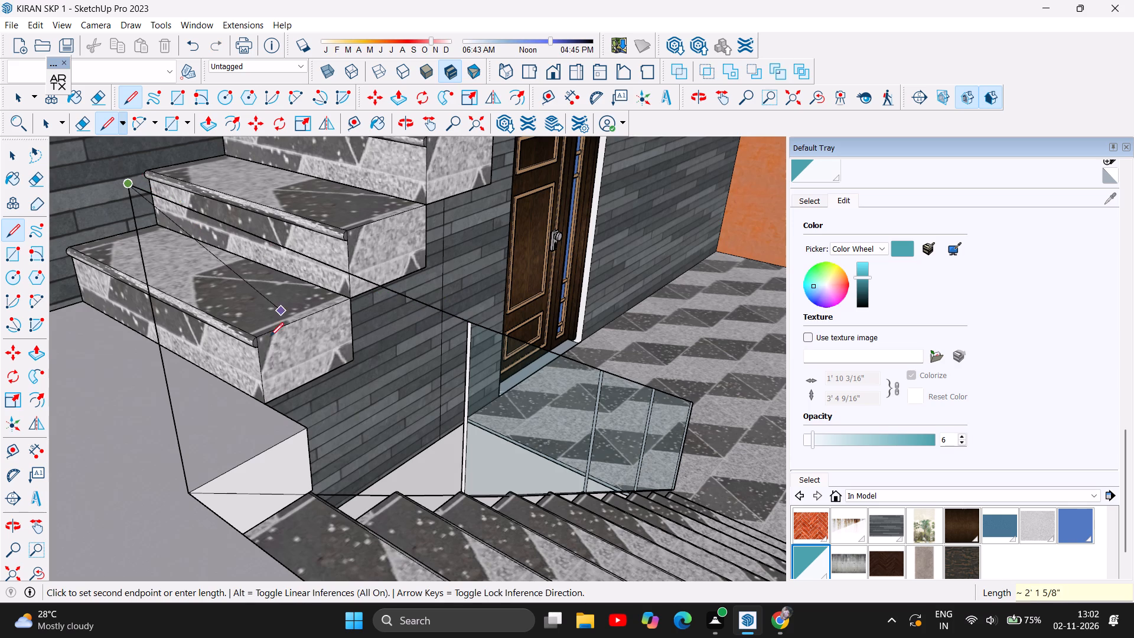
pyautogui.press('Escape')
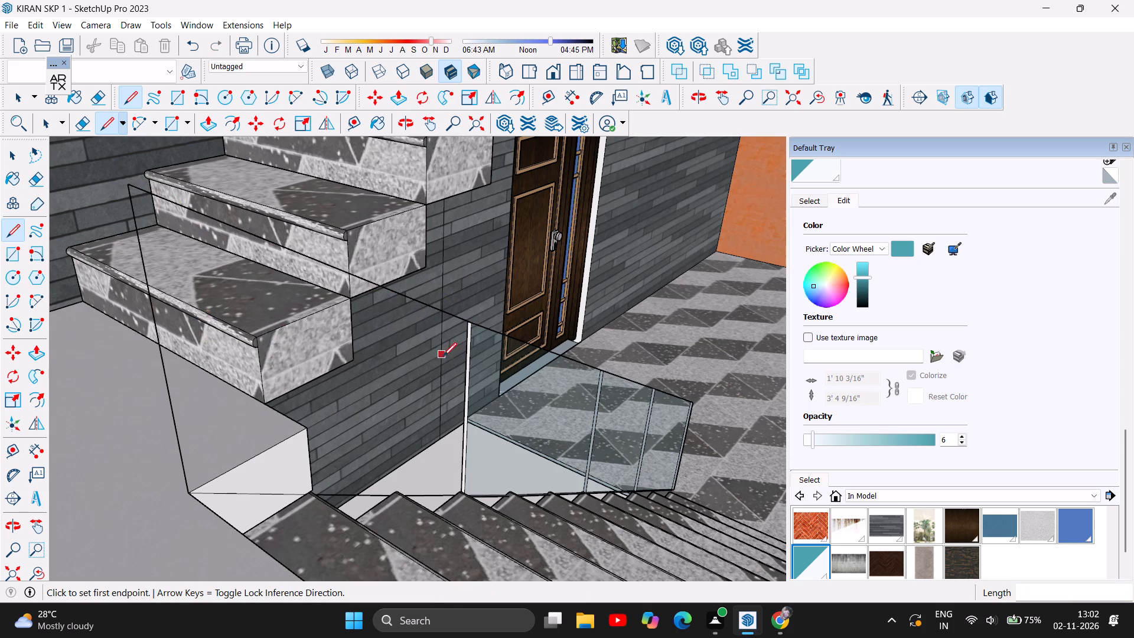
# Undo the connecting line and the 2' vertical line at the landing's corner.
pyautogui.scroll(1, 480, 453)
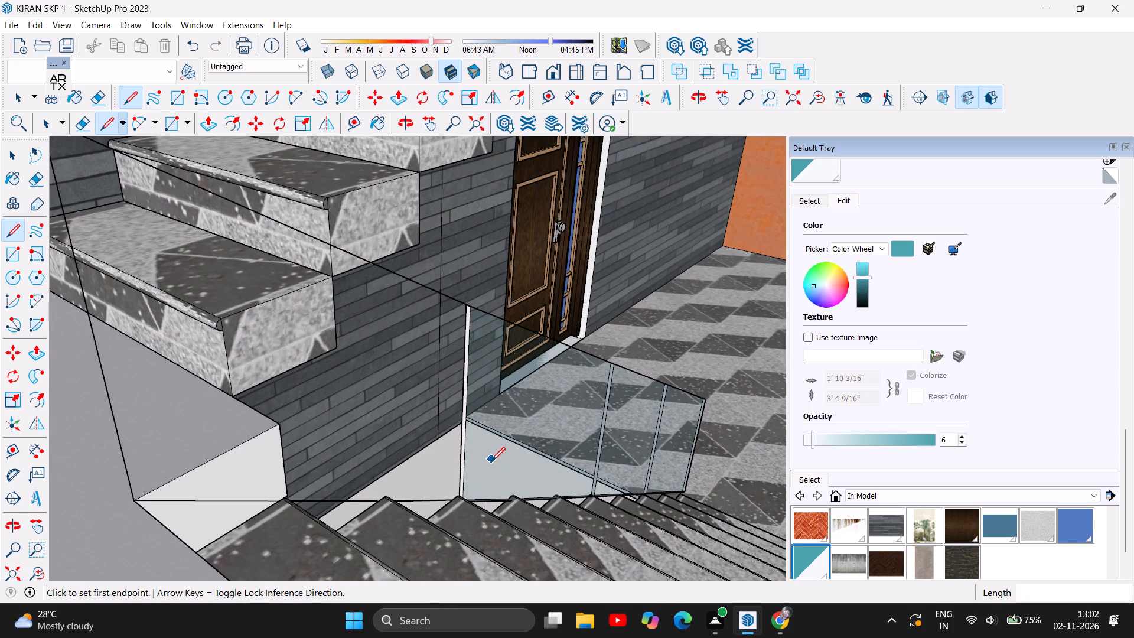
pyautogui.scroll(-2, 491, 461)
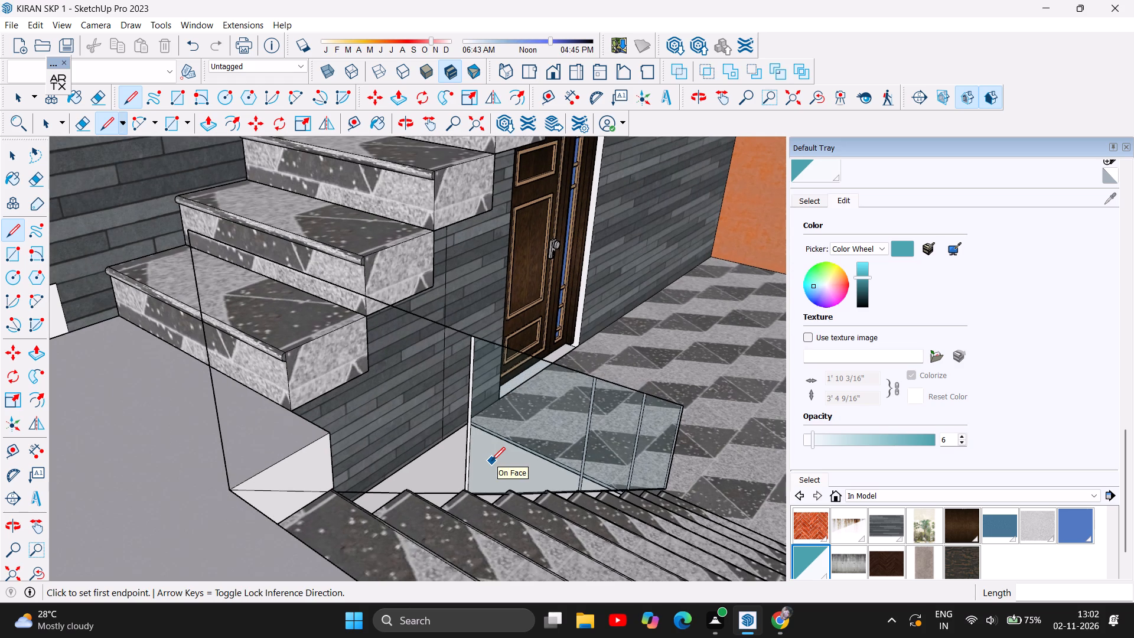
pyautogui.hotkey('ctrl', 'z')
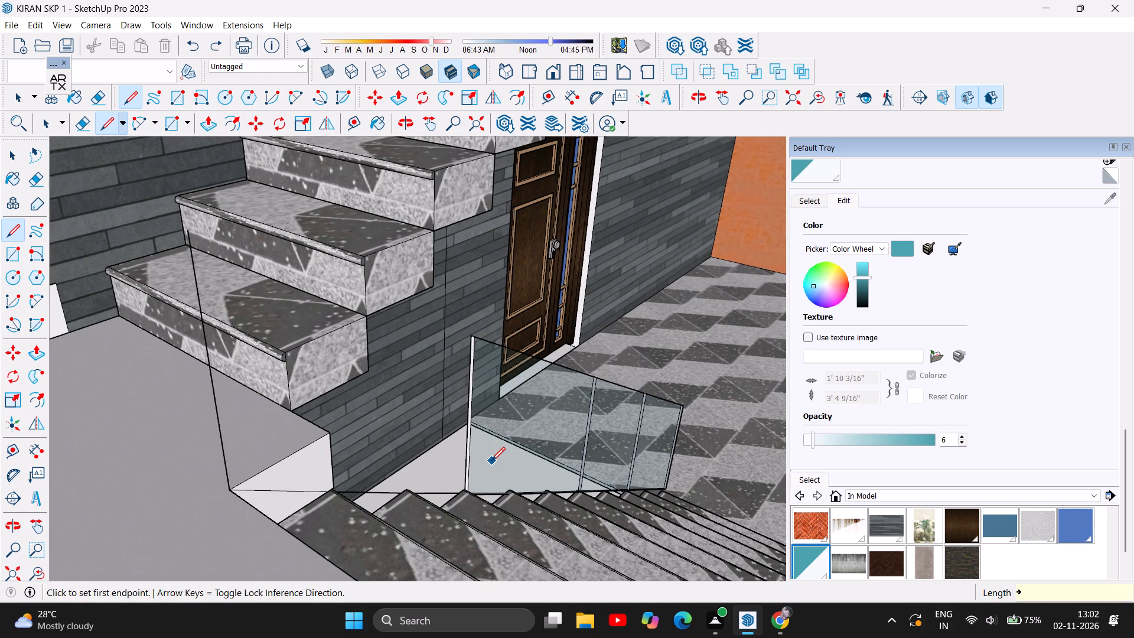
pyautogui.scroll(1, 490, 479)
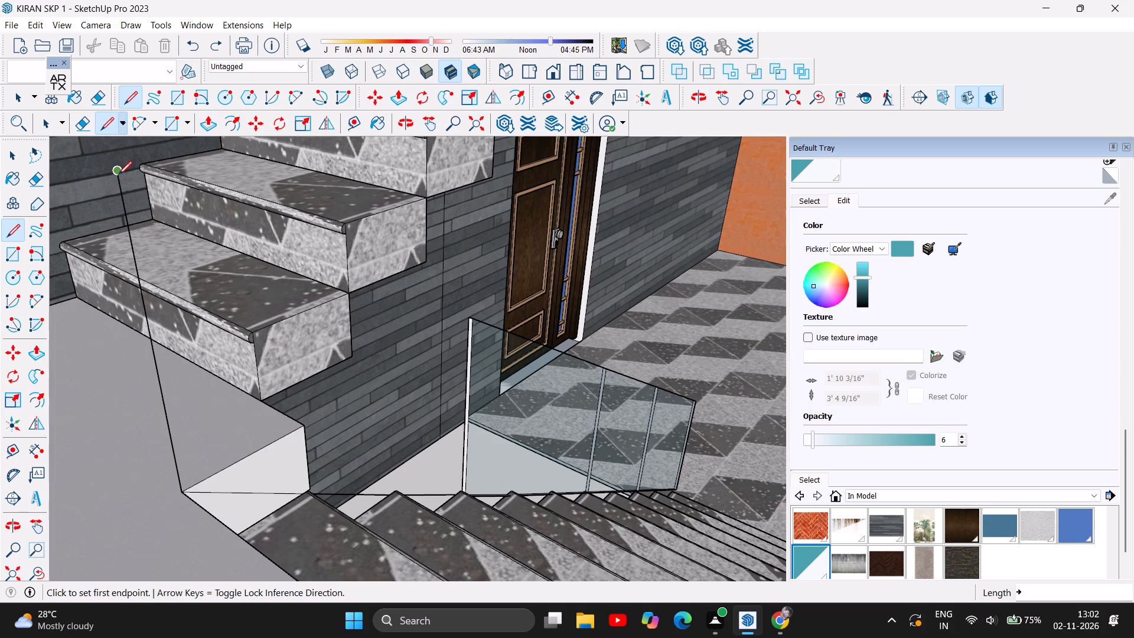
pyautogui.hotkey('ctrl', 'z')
# Undo the translucent glass material and the thickness of the staircase railing panels.
pyautogui.hotkey('ctrl', 'z')
pyautogui.hotkey('ctrl', 'z')
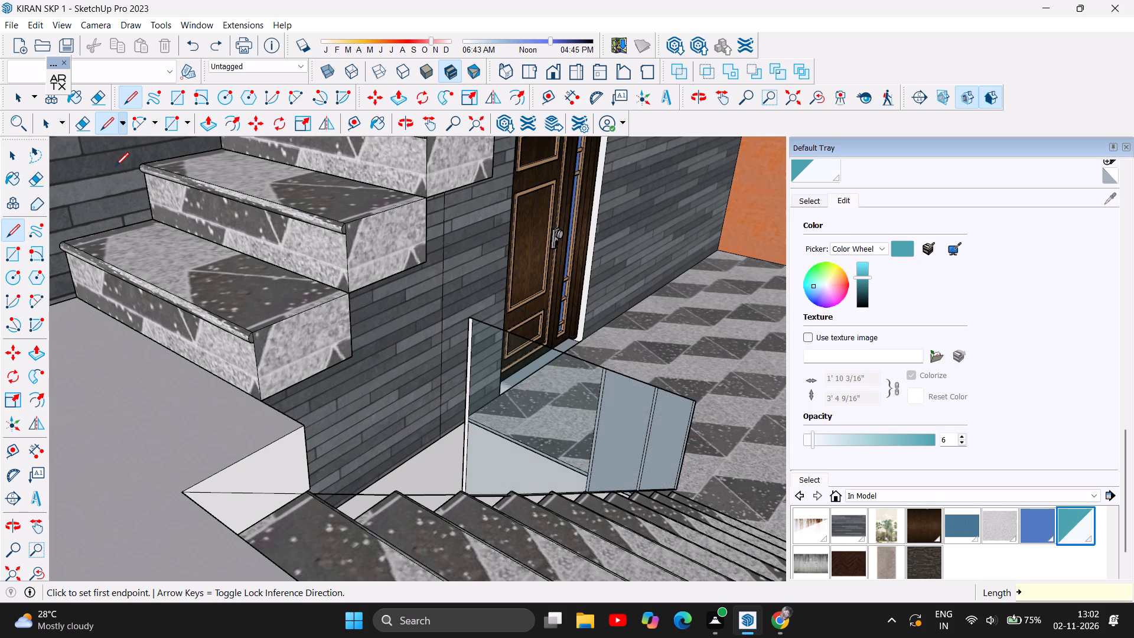
pyautogui.hotkey('ctrl', 'z')
pyautogui.hotkey('ctrl', 'z')
pyautogui.hotkey('ctrl', 'z')
pyautogui.hotkey('ctrl', 'z')
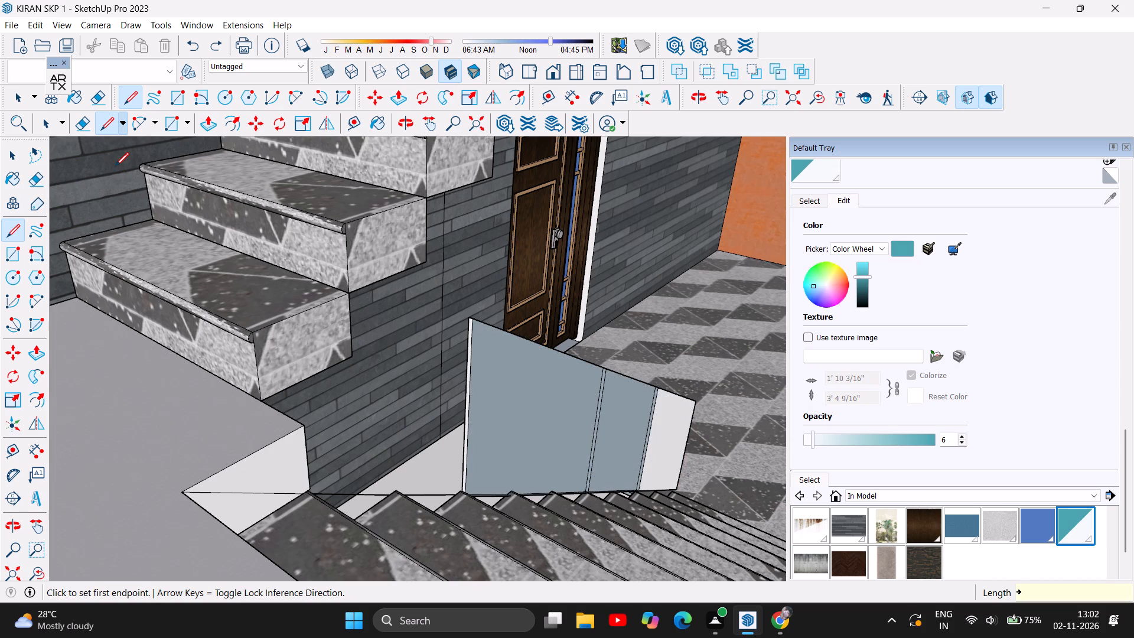
pyautogui.hotkey('ctrl', 'z')
pyautogui.hotkey('ctrl', 'z')
pyautogui.hotkey('ctrl', 'z')
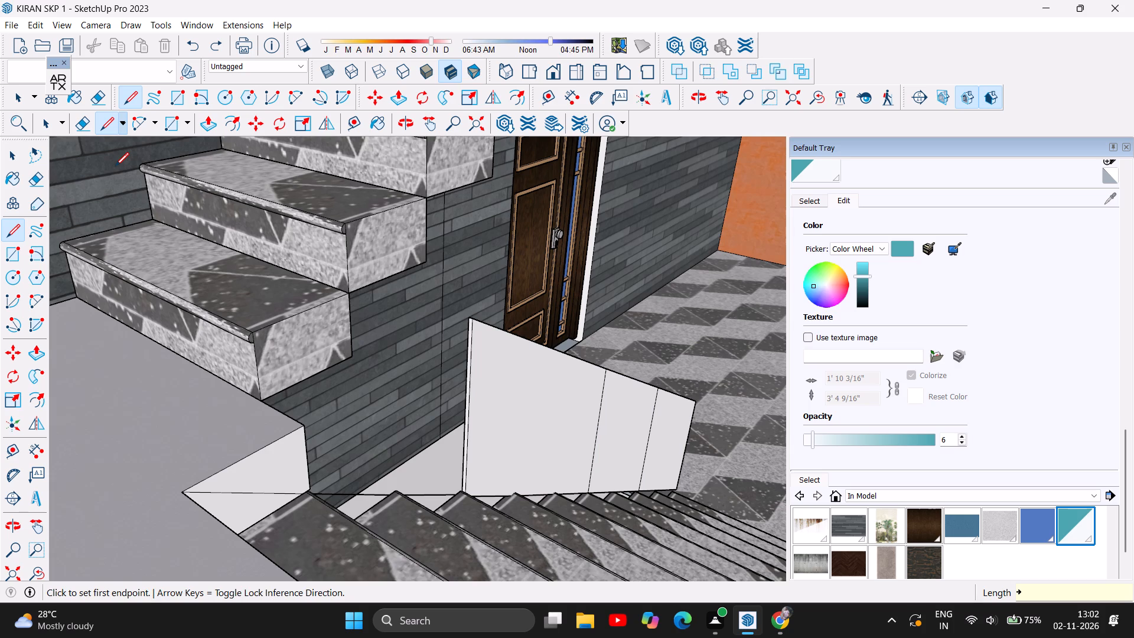
# Undo the lines that close the railing faces between the four vertical lines along the lower flight.
pyautogui.hotkey('ctrl', 'z')
pyautogui.hotkey('ctrl', 'z')
pyautogui.hotkey('ctrl', 'z')
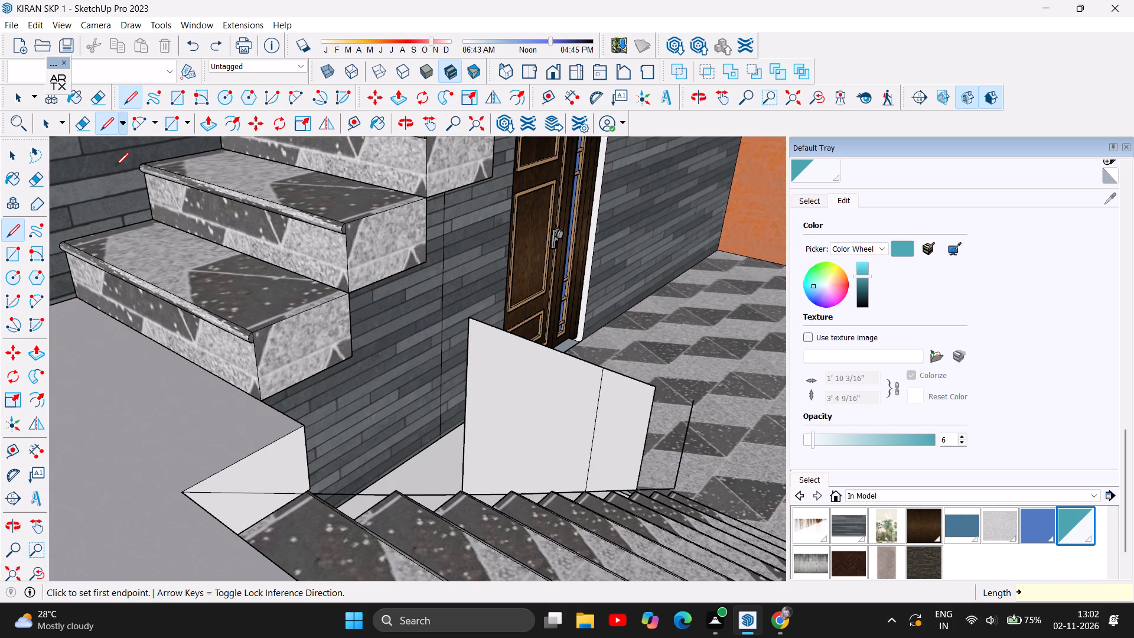
pyautogui.hotkey('ctrl', 'z')
pyautogui.hotkey('ctrl', 'z')
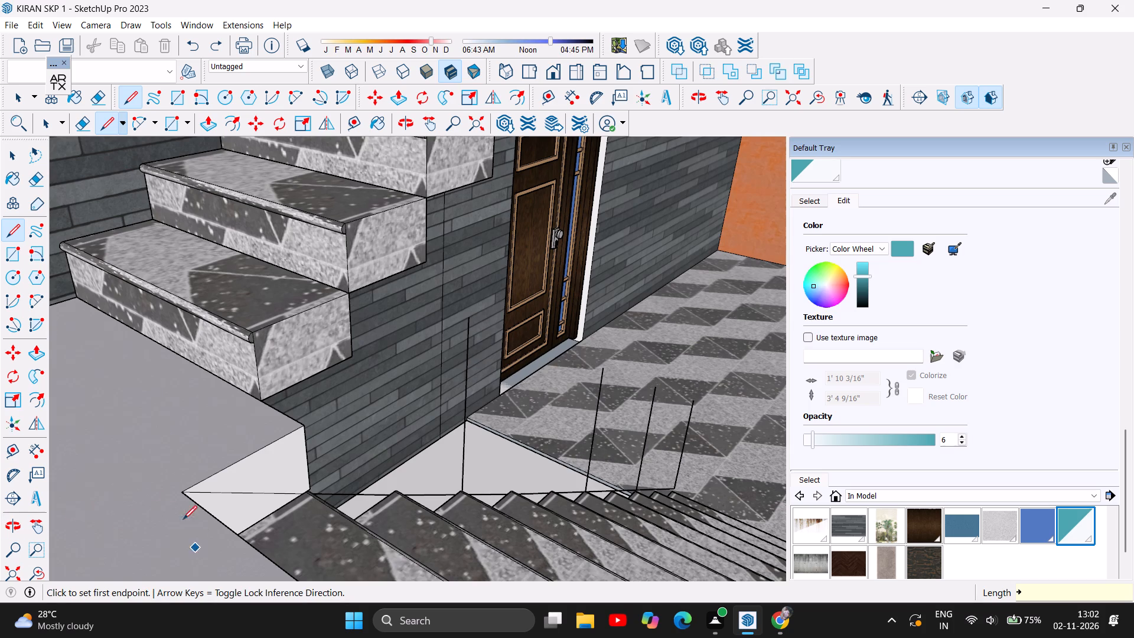
# Draw a 2' vertical line up from the landing's corner and join its top to the nearest railing line, closing the uppermost panel.
pyautogui.click(183, 493)
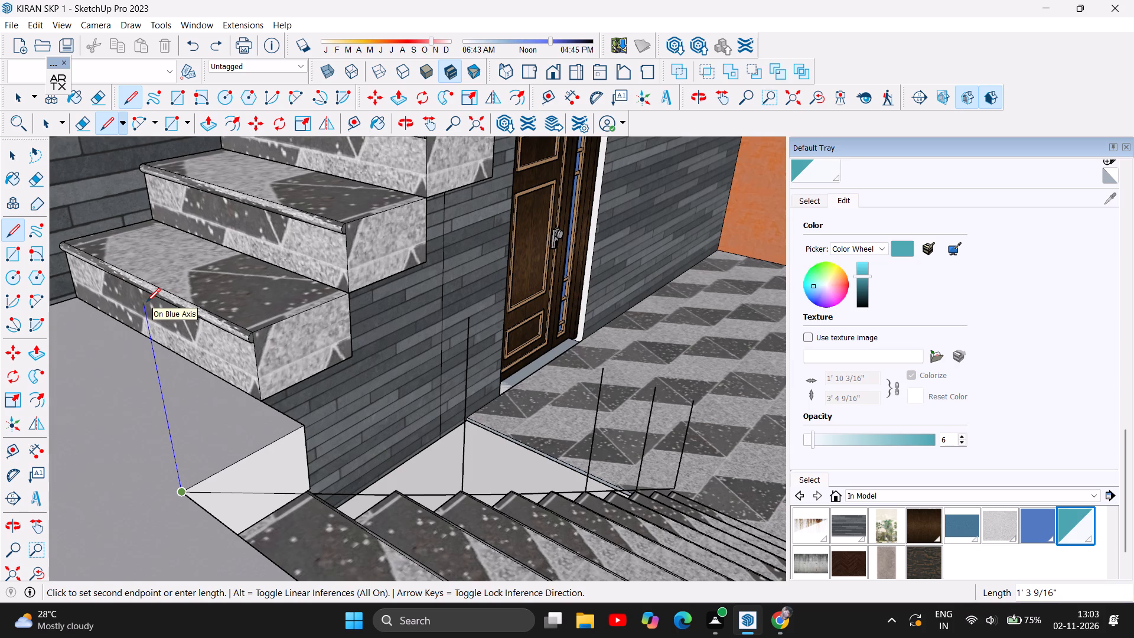
pyautogui.write("2'")
pyautogui.press('Return')
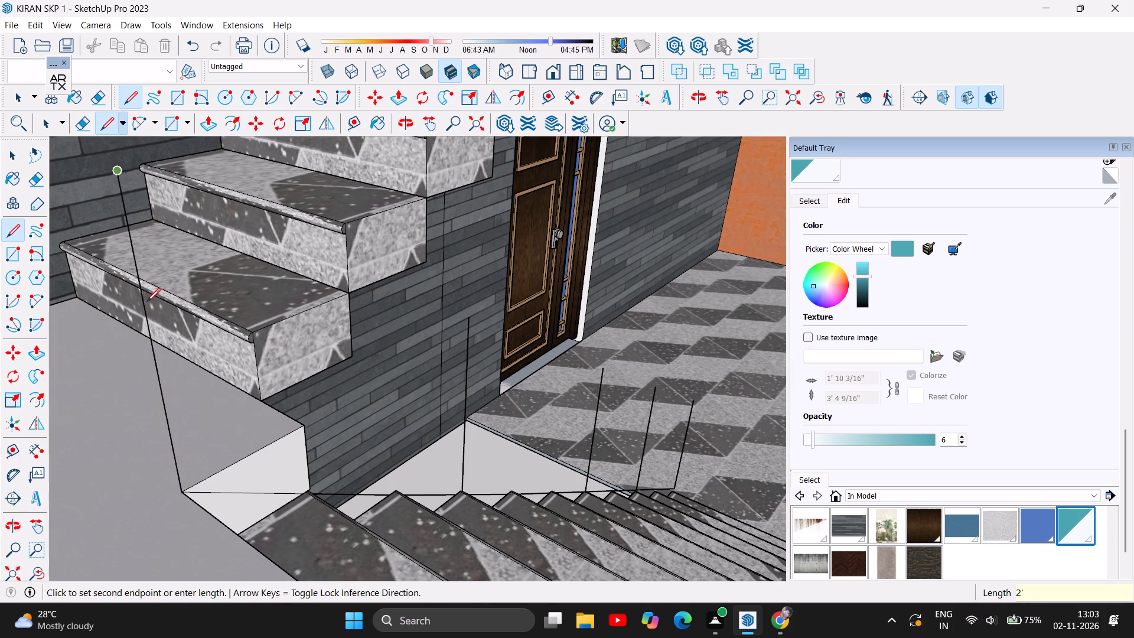
pyautogui.click(465, 318)
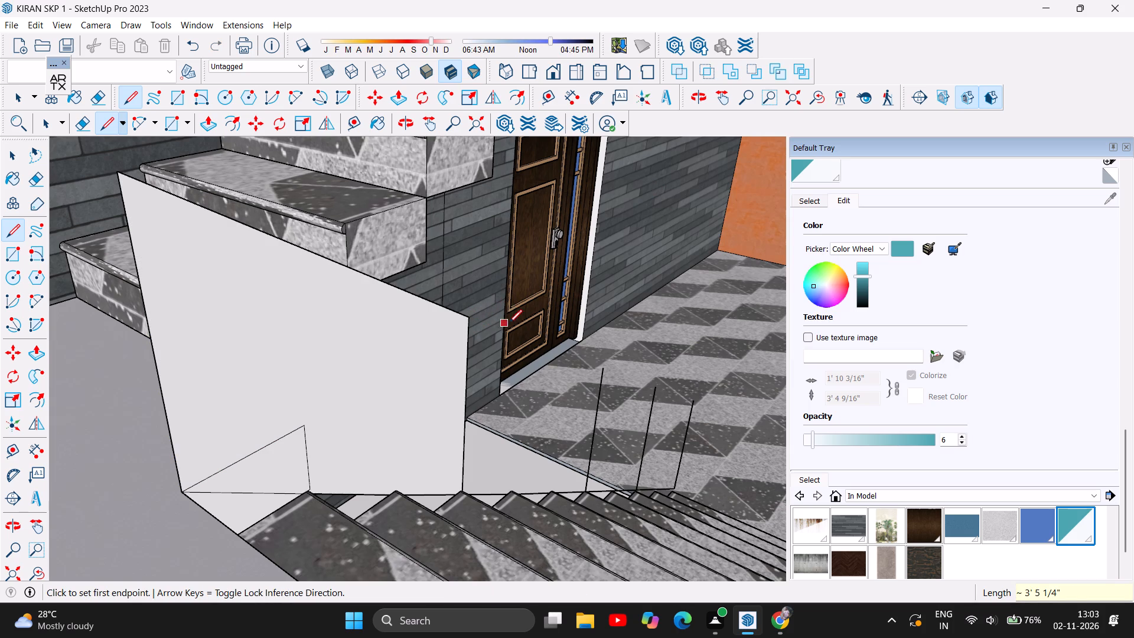
# Connect the tops of the remaining vertical lines down the lower flight to close the other three railing faces.
pyautogui.click(605, 368)
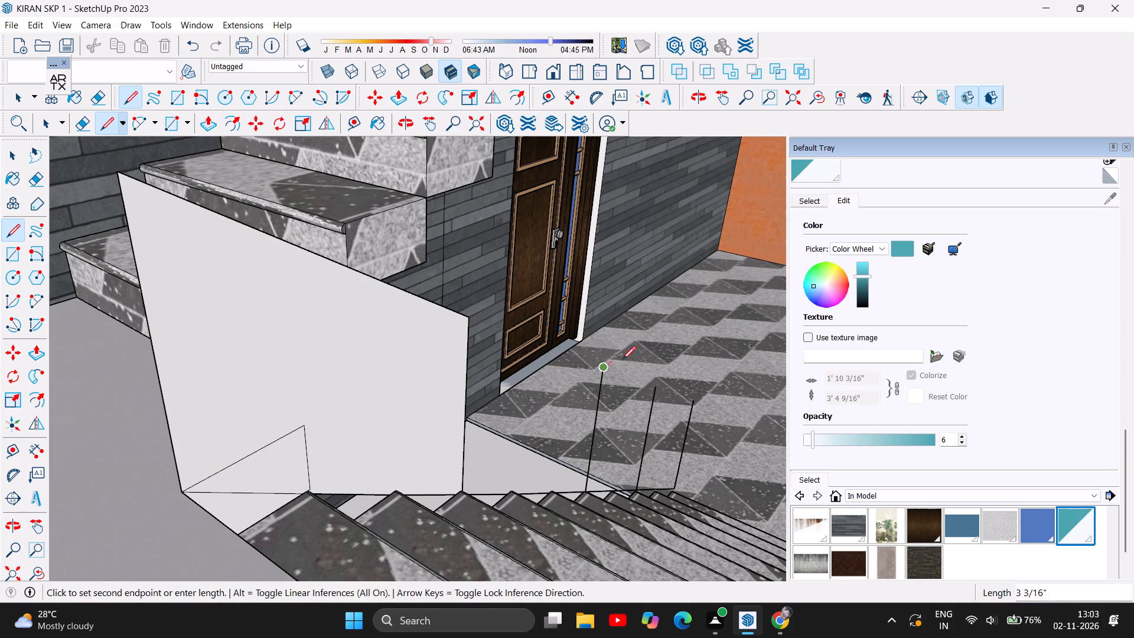
pyautogui.click(654, 392)
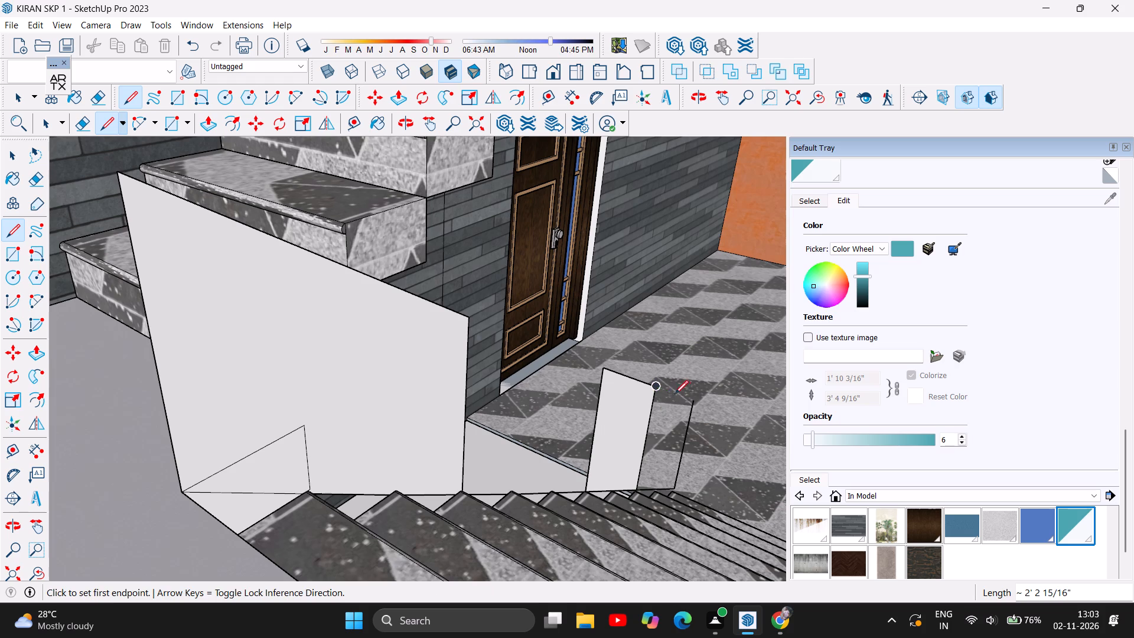
pyautogui.click(695, 402)
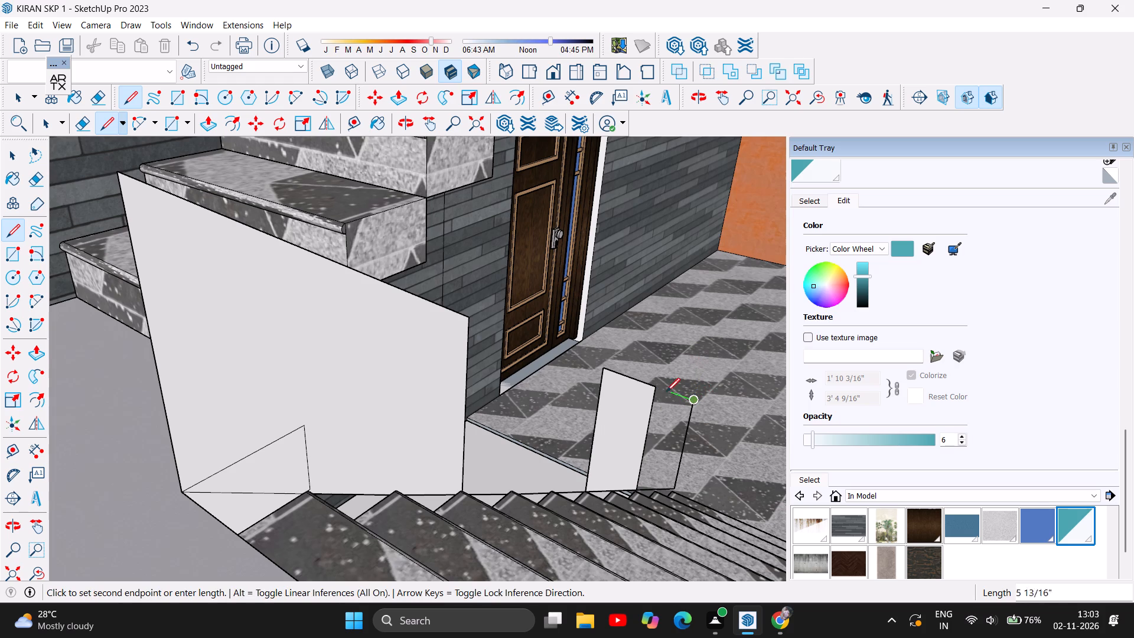
pyautogui.click(655, 391)
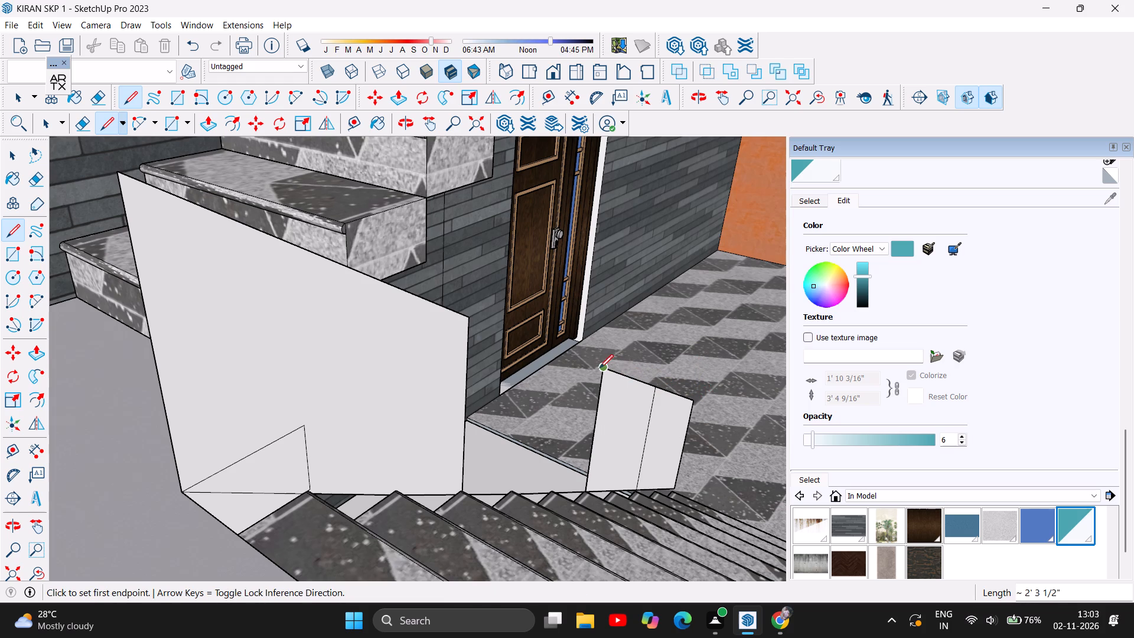
pyautogui.click(602, 370)
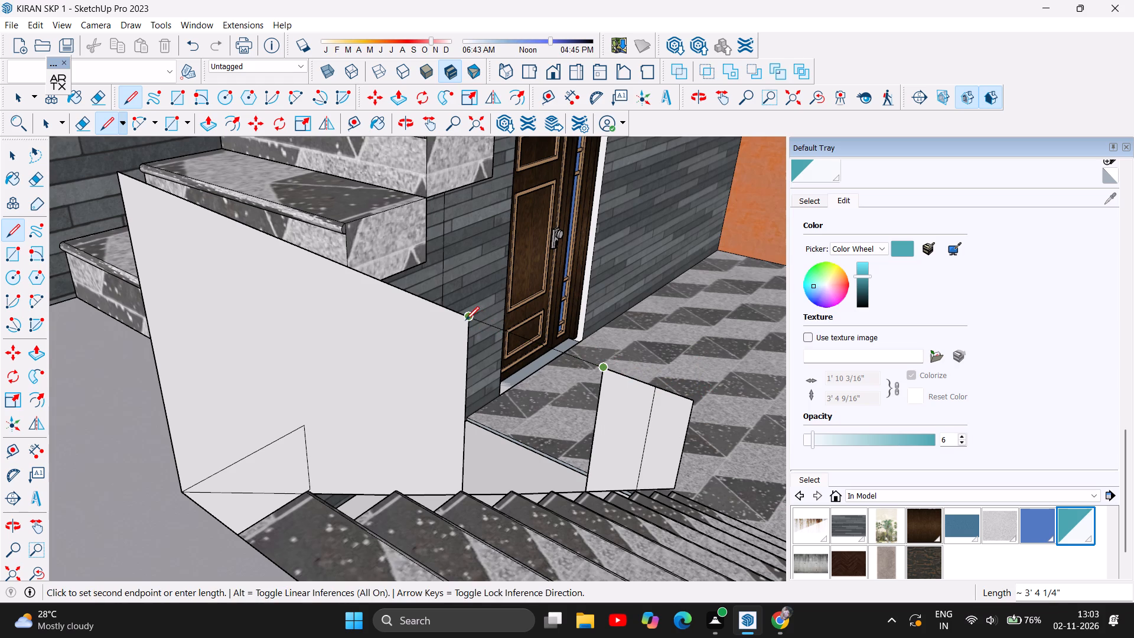
pyautogui.click(465, 320)
# Push/Pull the lowest railing panel of the lower flight to a thickness of 0.5".
pyautogui.scroll(-4, 426, 491)
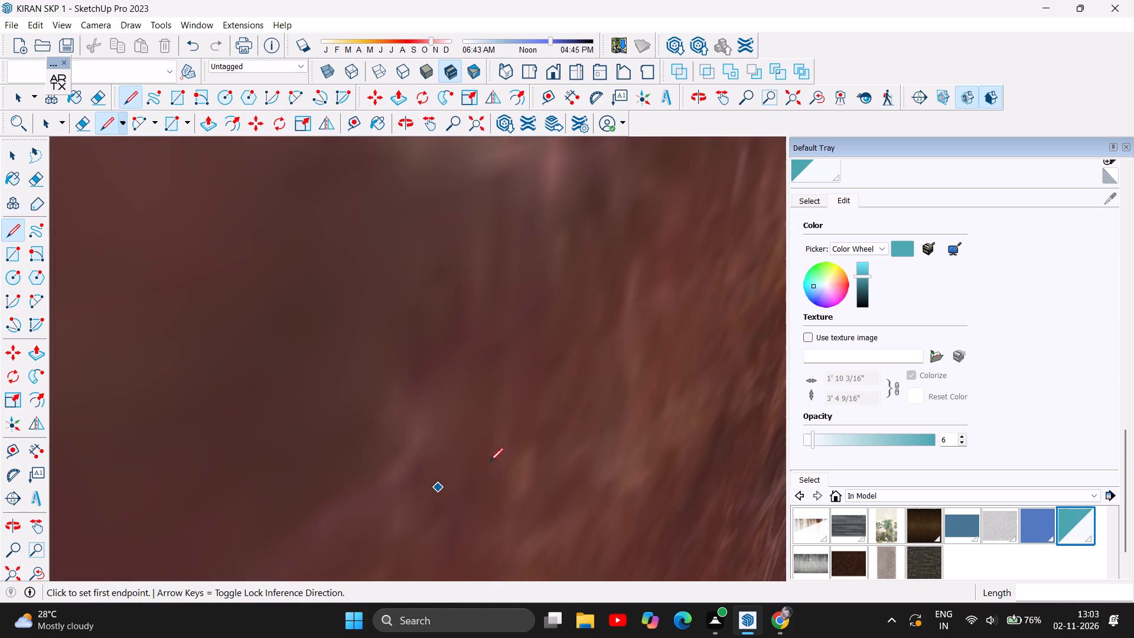
pyautogui.click(408, 119)
pyautogui.moveTo(626, 361); pyautogui.dragTo(200, 395)
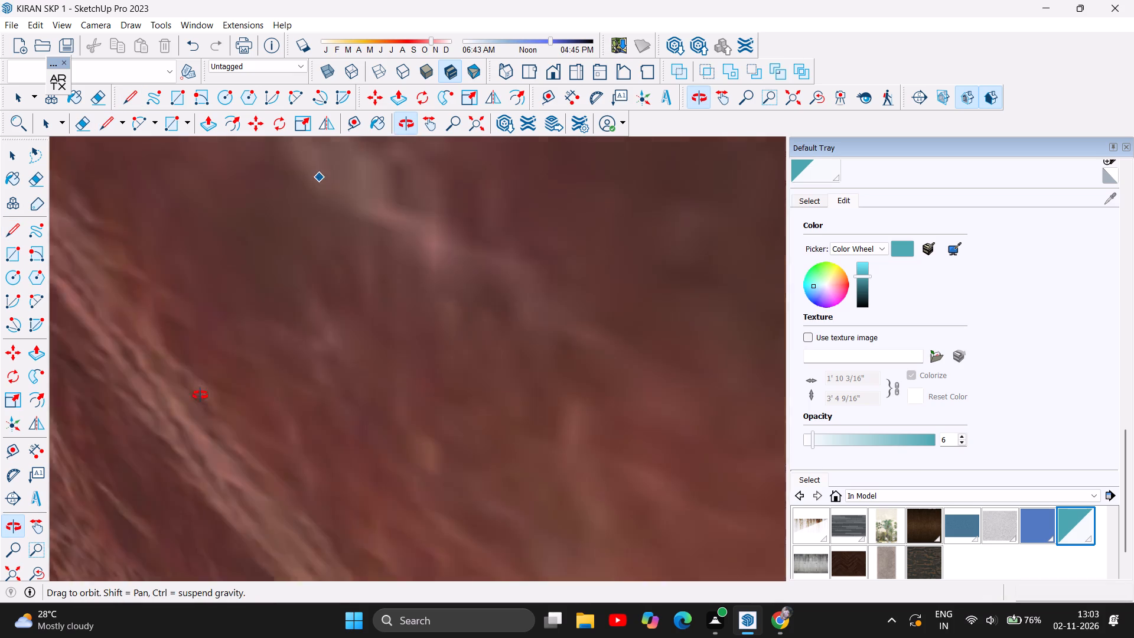
pyautogui.moveTo(200, 395); pyautogui.dragTo(184, 396)
pyautogui.scroll(-6, 184, 396)
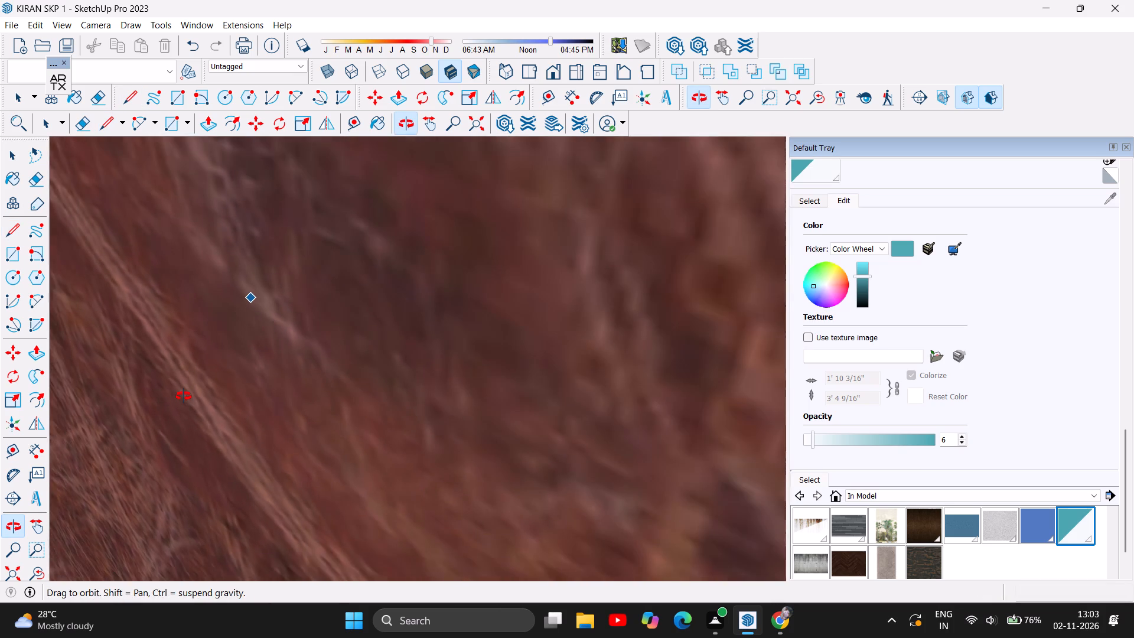
pyautogui.scroll(-9, 184, 396)
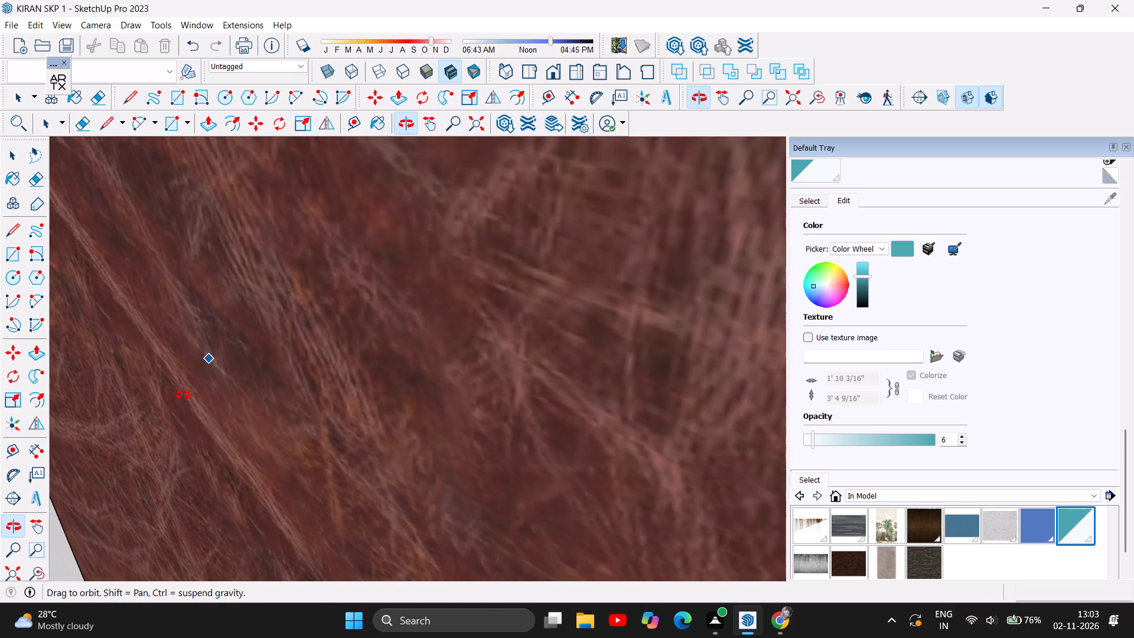
pyautogui.scroll(-10, 184, 393)
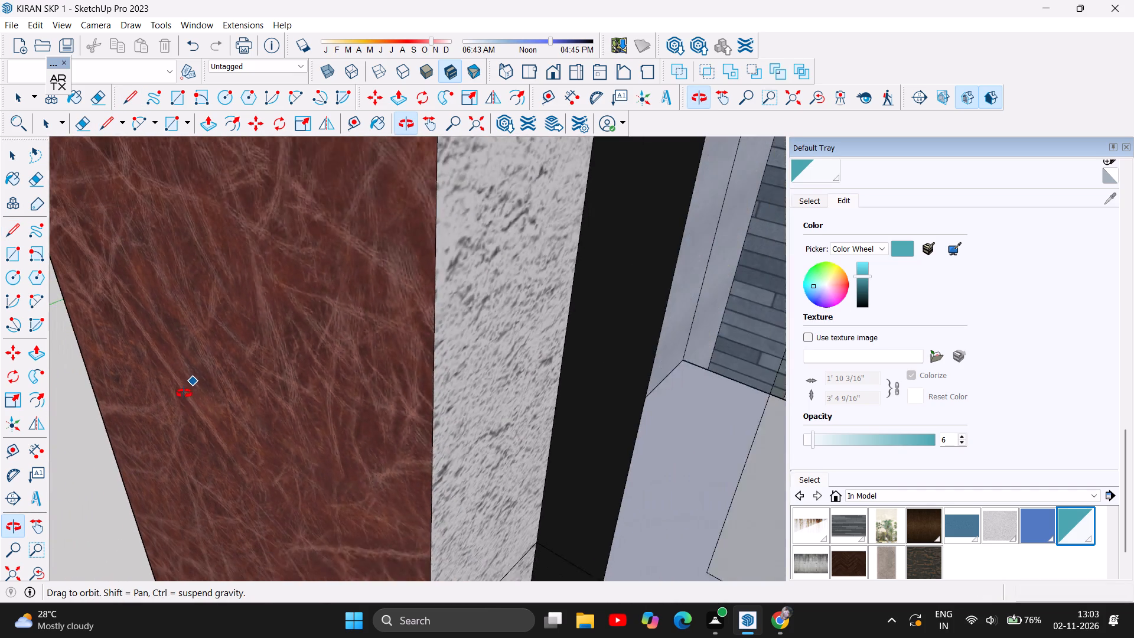
pyautogui.scroll(-7, 184, 393)
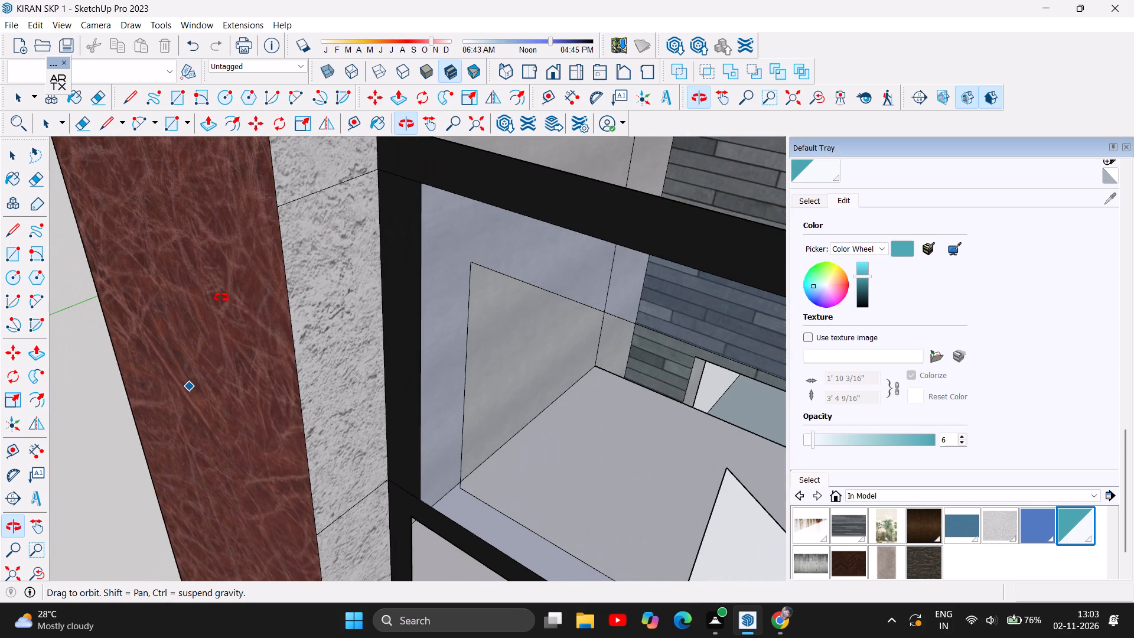
pyautogui.scroll(-1, 221, 297)
pyautogui.moveTo(547, 528); pyautogui.dragTo(406, 414)
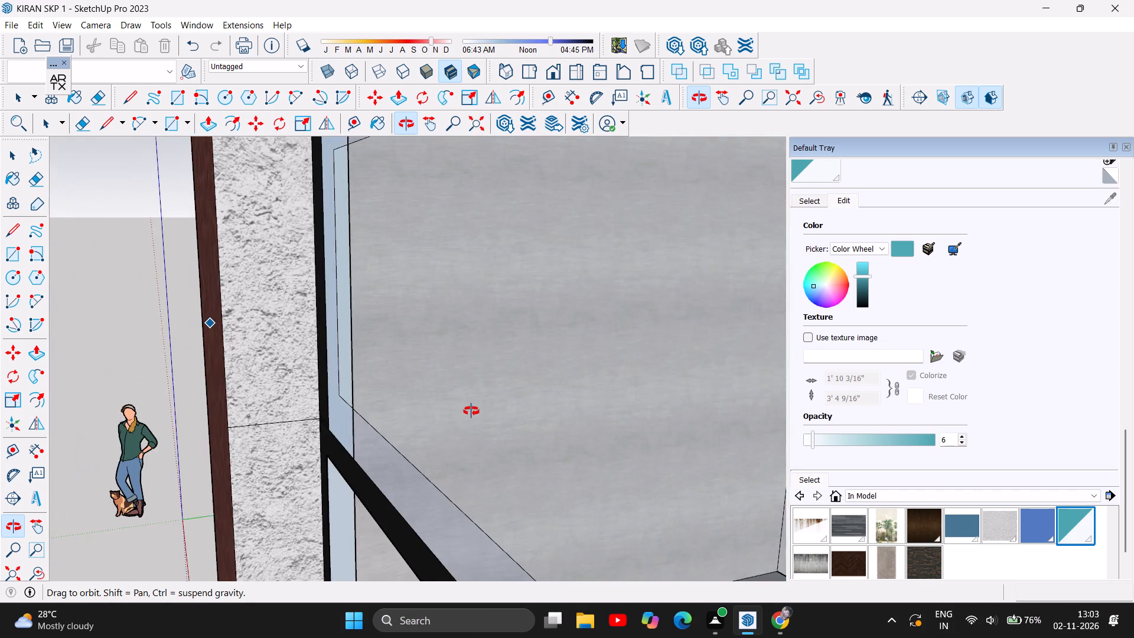
pyautogui.scroll(-7, 477, 410)
pyautogui.moveTo(351, 546); pyautogui.dragTo(727, 478)
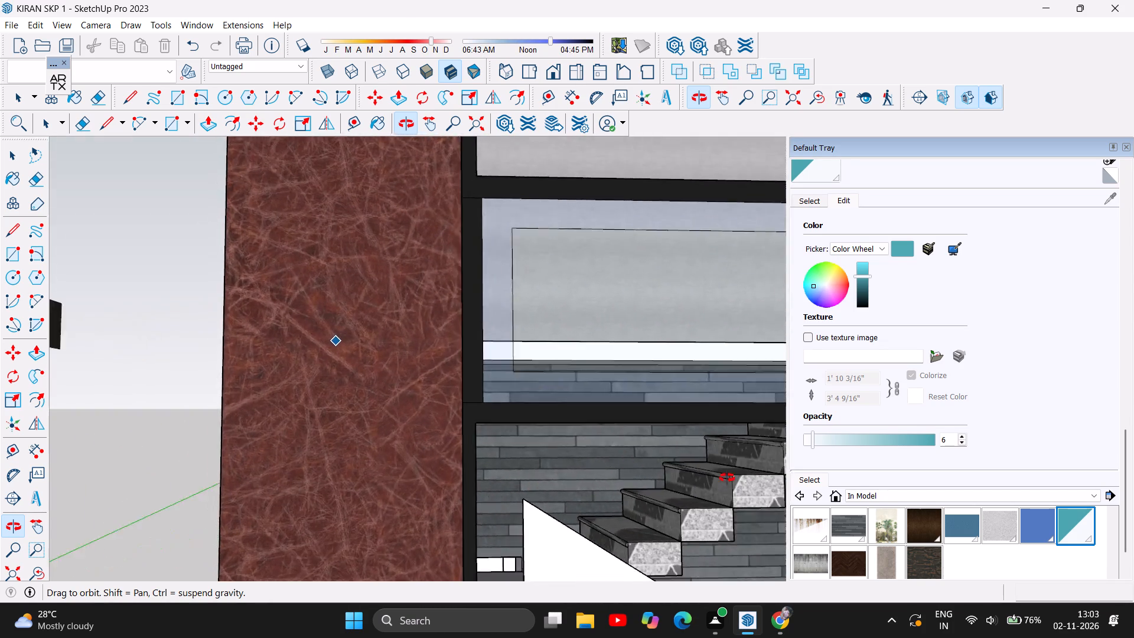
pyautogui.moveTo(727, 478); pyautogui.dragTo(620, 559)
pyautogui.scroll(-7, 412, 408)
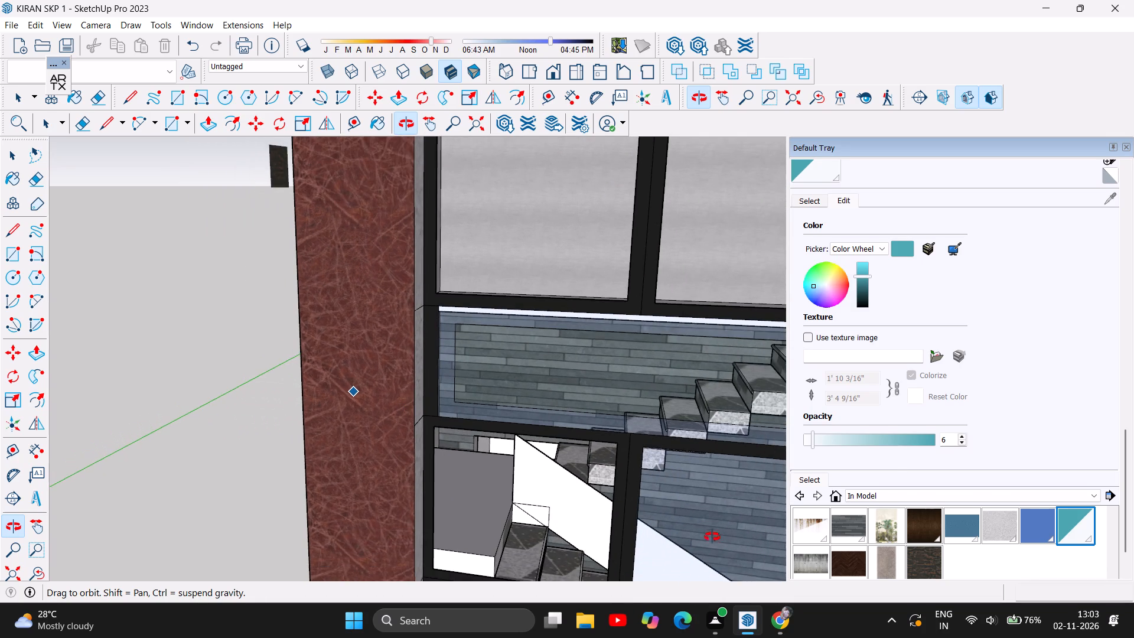
pyautogui.moveTo(714, 534); pyautogui.dragTo(403, 423)
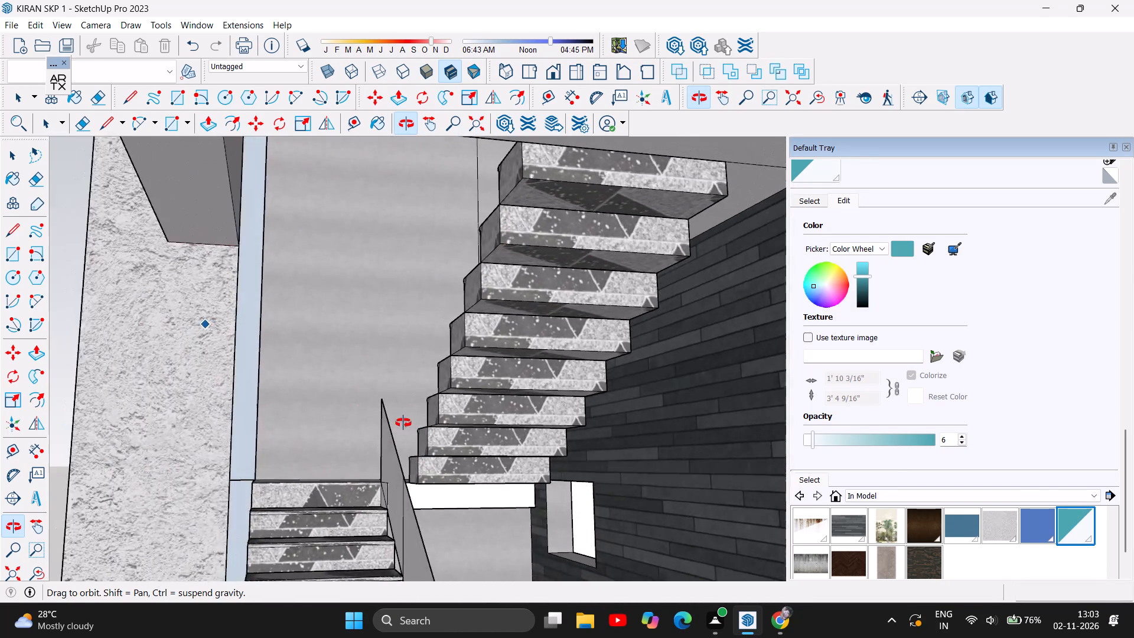
pyautogui.moveTo(403, 423); pyautogui.dragTo(430, 418)
pyautogui.scroll(-5, 431, 418)
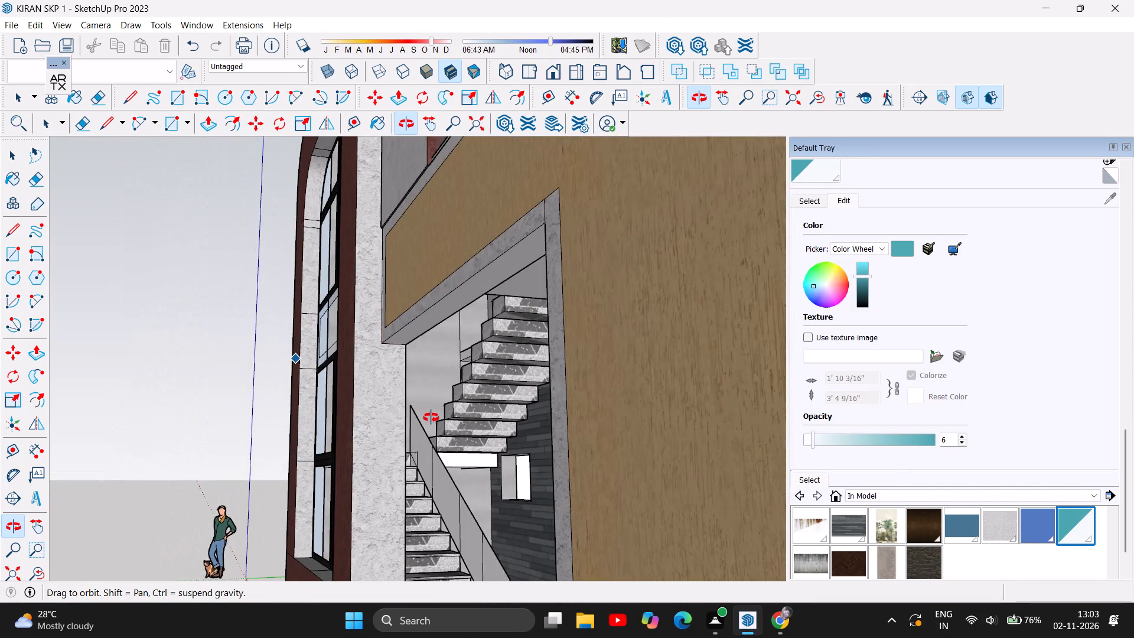
pyautogui.scroll(-3, 431, 418)
pyautogui.scroll(6, 458, 546)
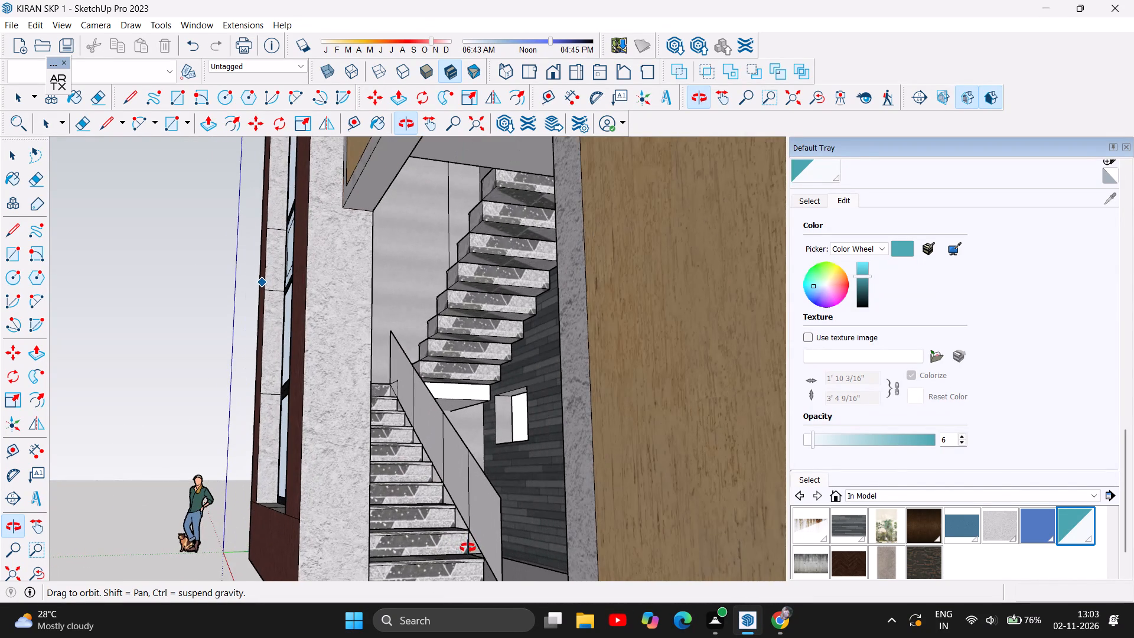
pyautogui.scroll(4, 477, 541)
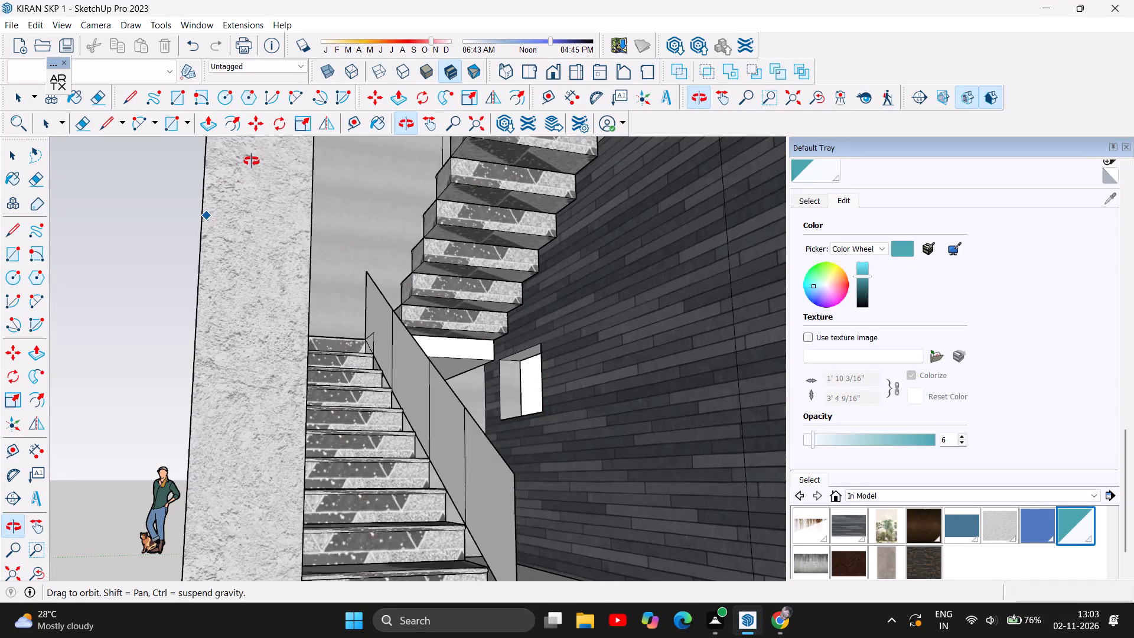
pyautogui.click(206, 116)
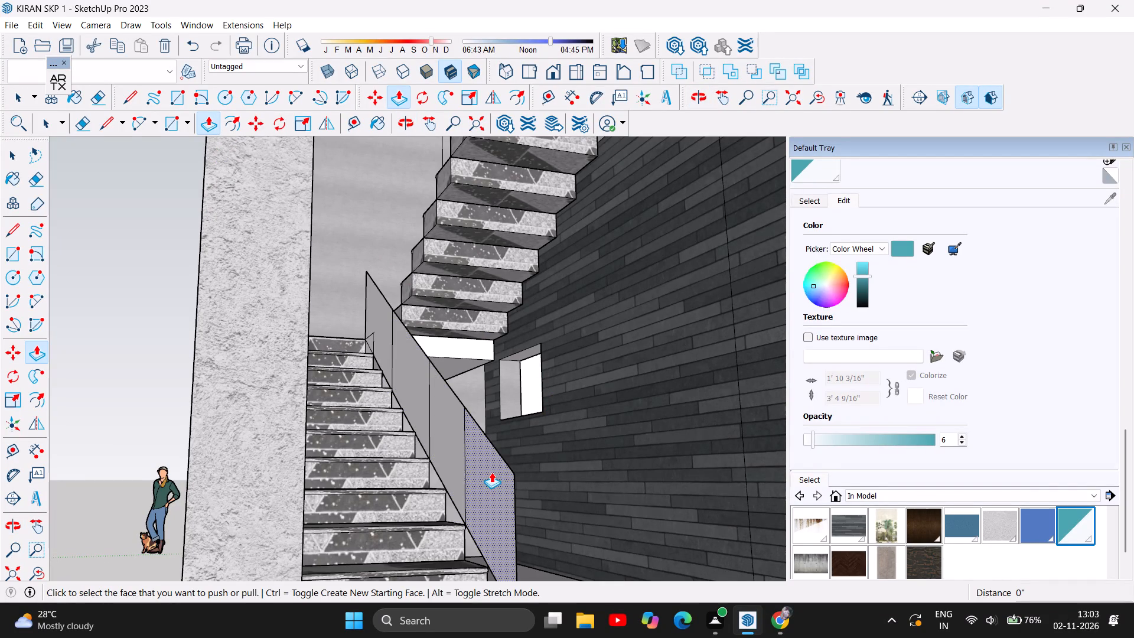
pyautogui.click(491, 472)
pyautogui.write('0.5')
pyautogui.press('Return')
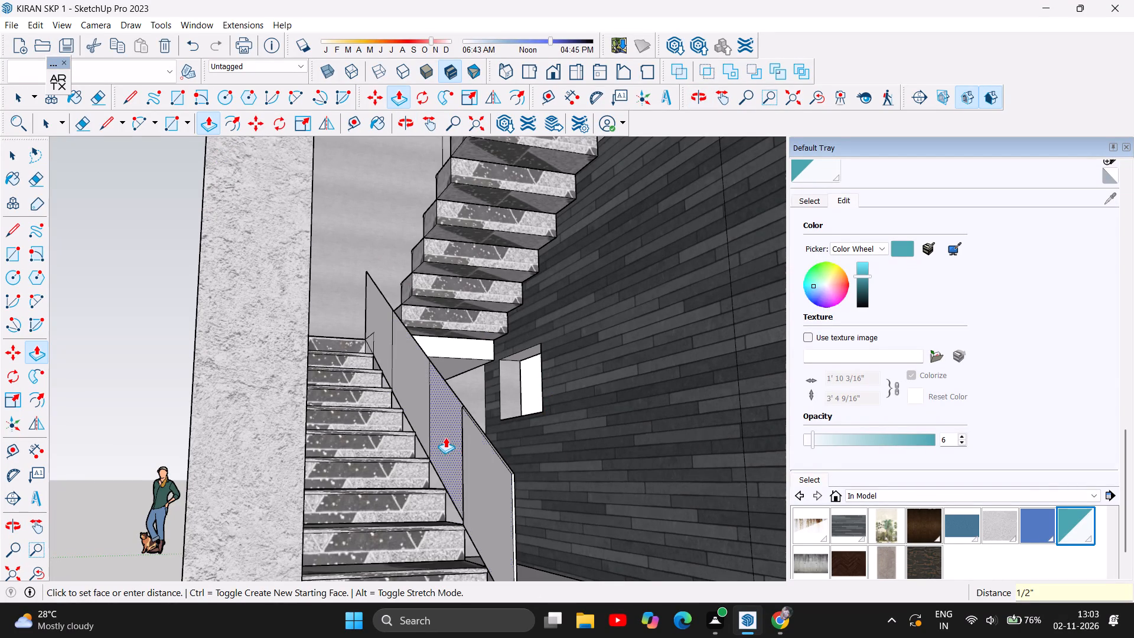
# Push/Pull the other three railing panels up to the landing to the same 1/2" thickness.
pyautogui.click(453, 435)
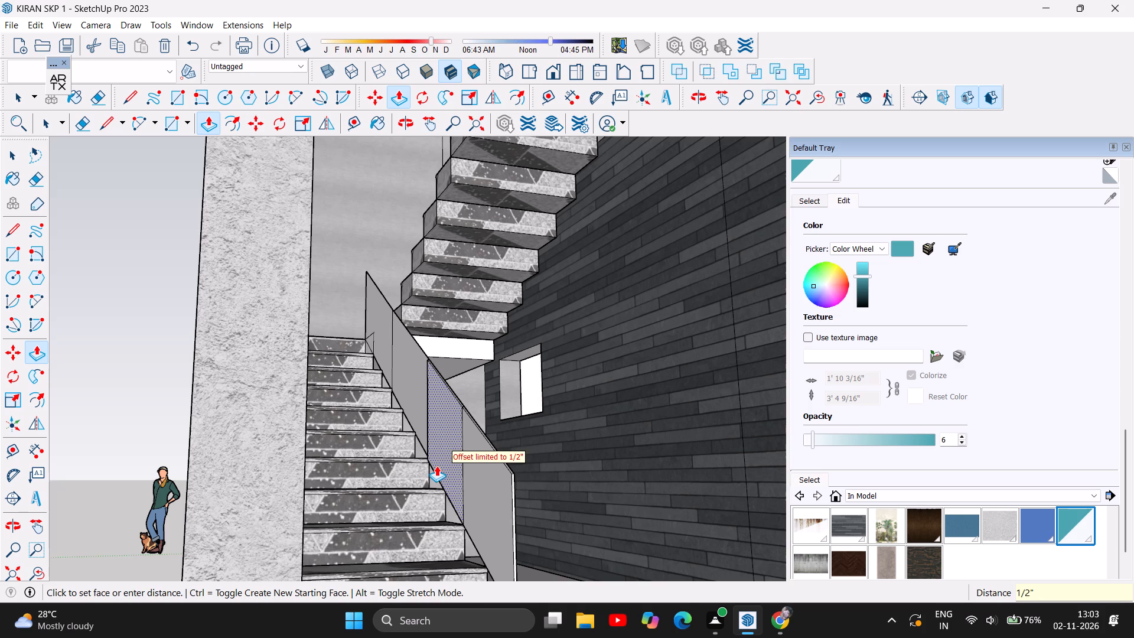
pyautogui.click(438, 466)
pyautogui.click(412, 346)
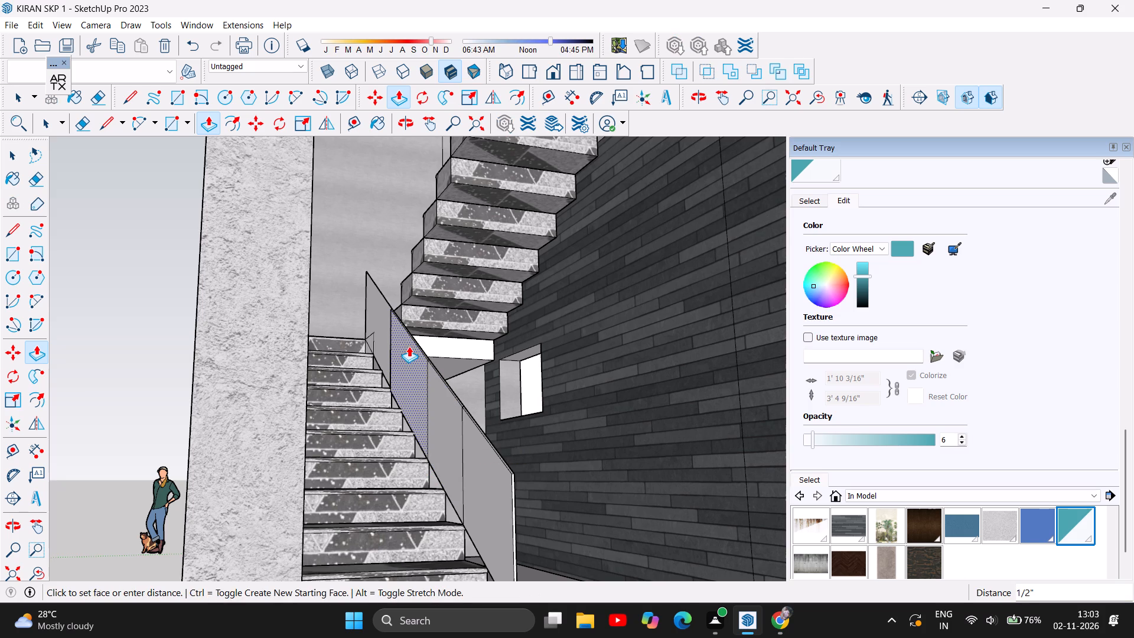
pyautogui.click(365, 309)
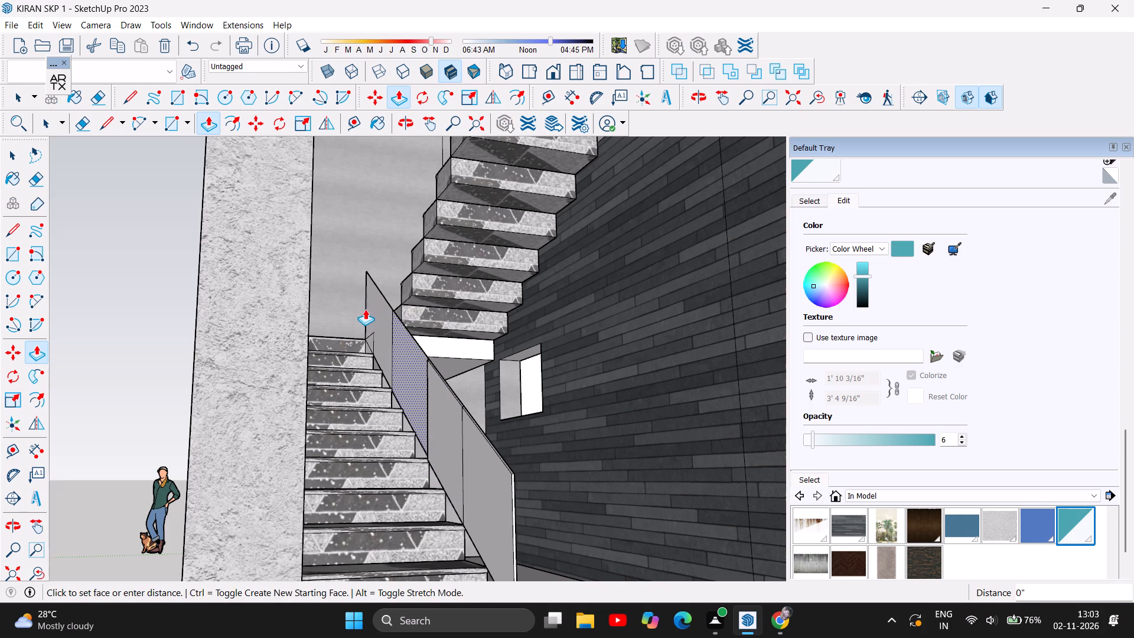
pyautogui.click(408, 346)
pyautogui.click(399, 350)
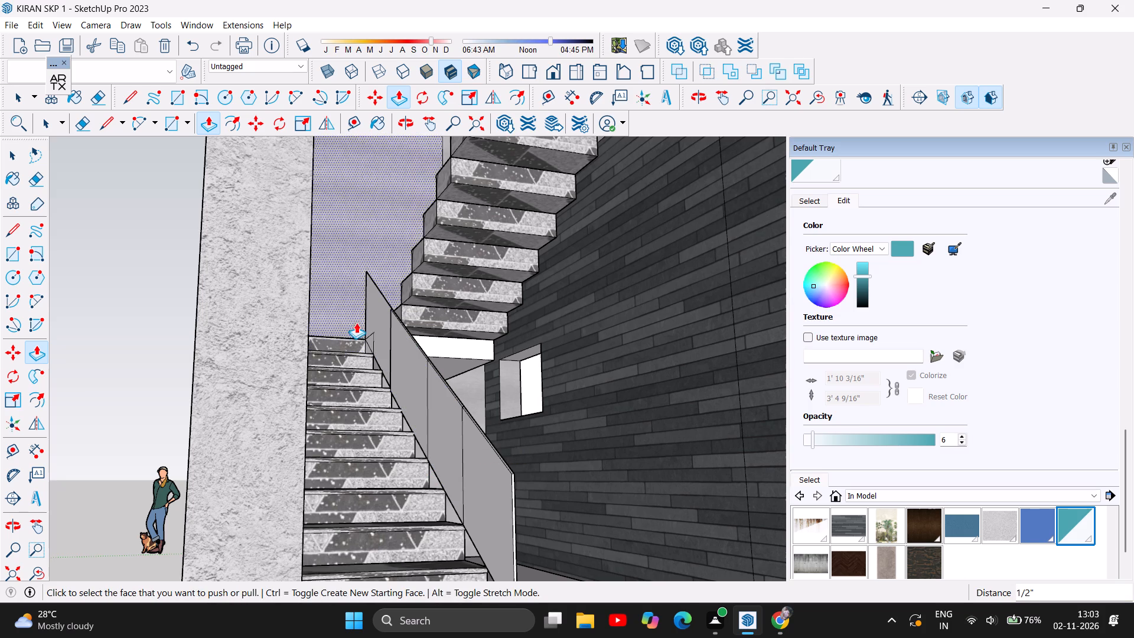
pyautogui.click(378, 306)
pyautogui.click(371, 310)
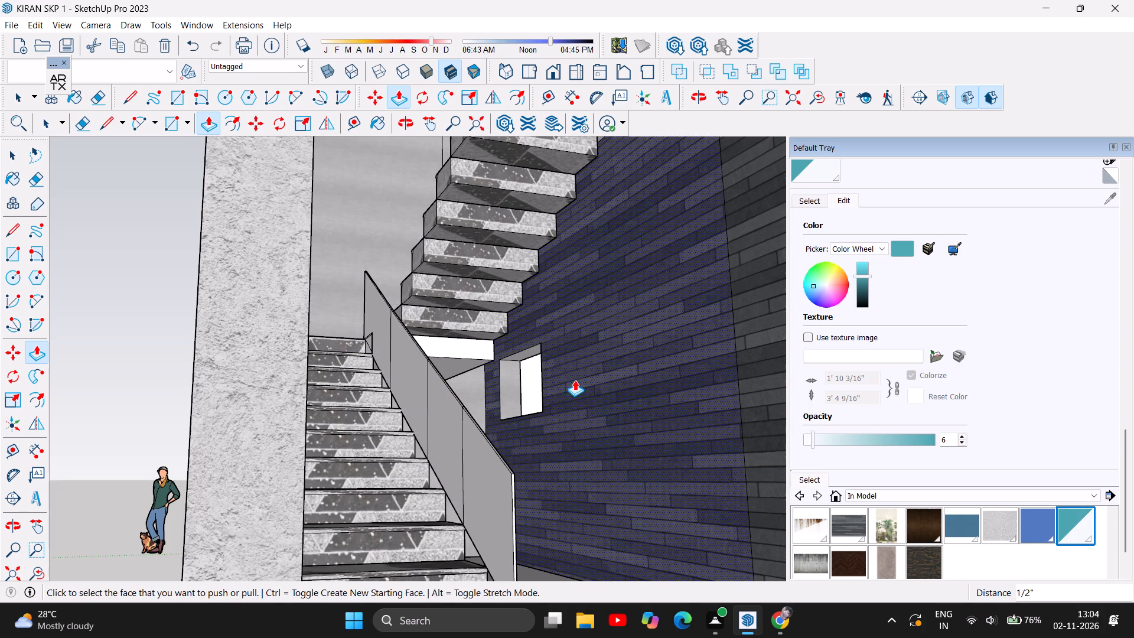
# Paint the four staircase railing panels with the translucent teal glass material from the model's materials.
pyautogui.scroll(-2, 568, 384)
pyautogui.scroll(4, 581, 525)
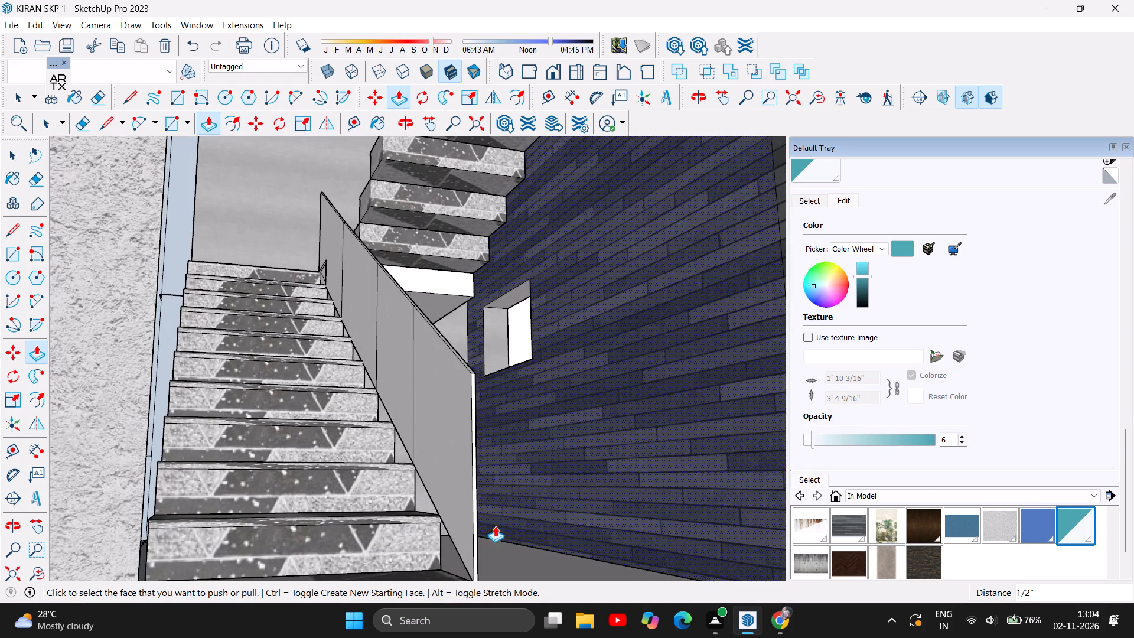
pyautogui.click(10, 161)
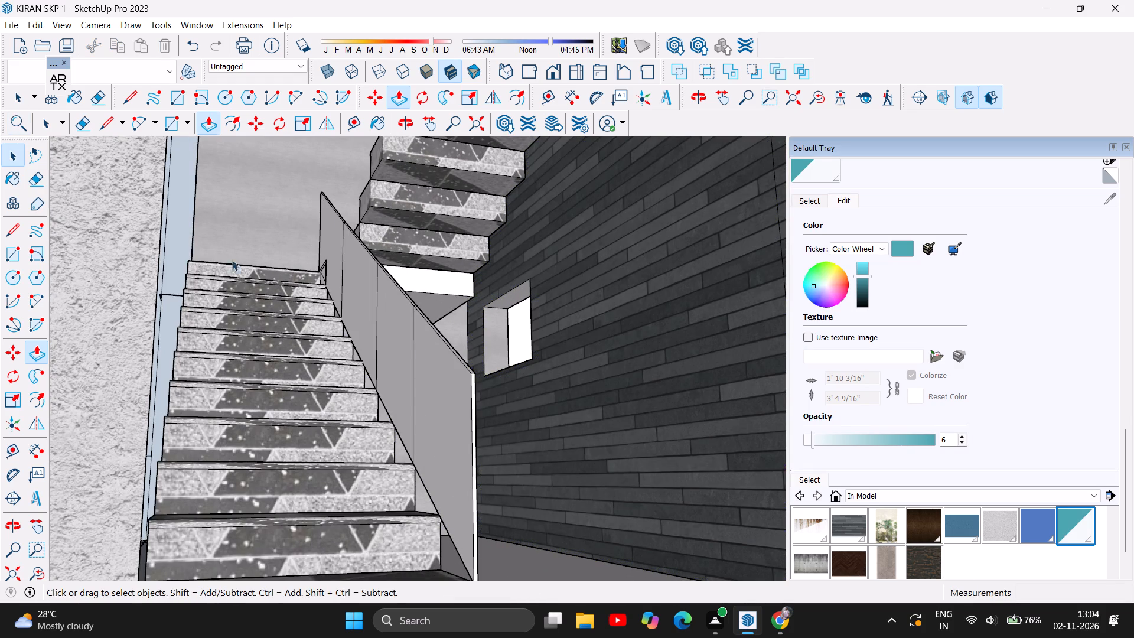
pyautogui.click(431, 412)
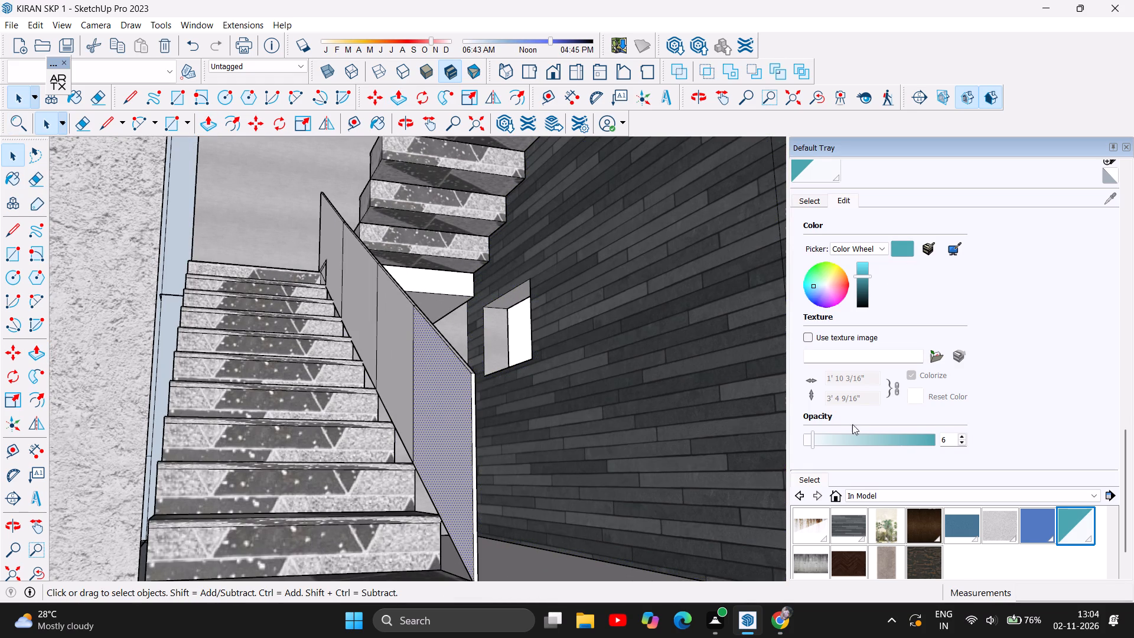
pyautogui.click(817, 173)
pyautogui.click(1077, 532)
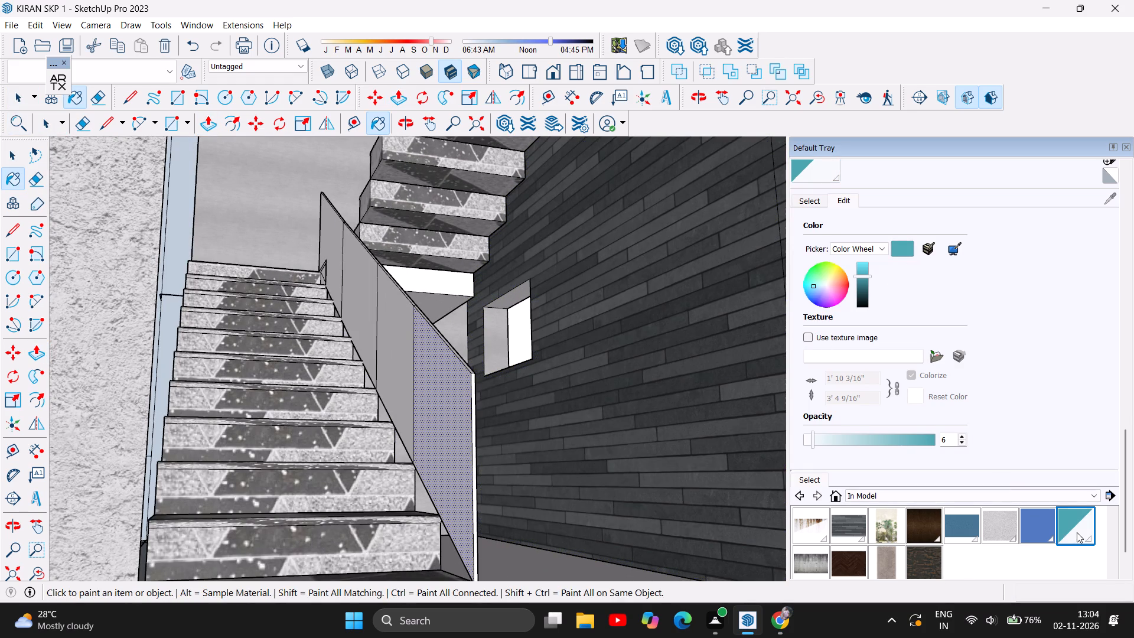
pyautogui.click(458, 422)
pyautogui.click(382, 340)
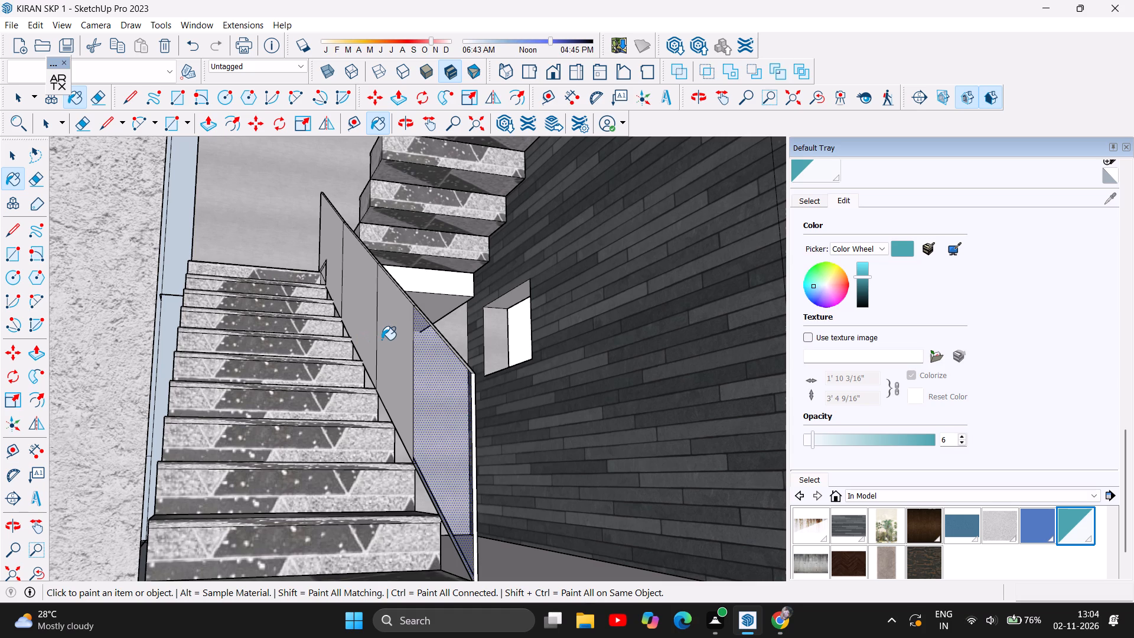
pyautogui.click(364, 317)
pyautogui.click(331, 240)
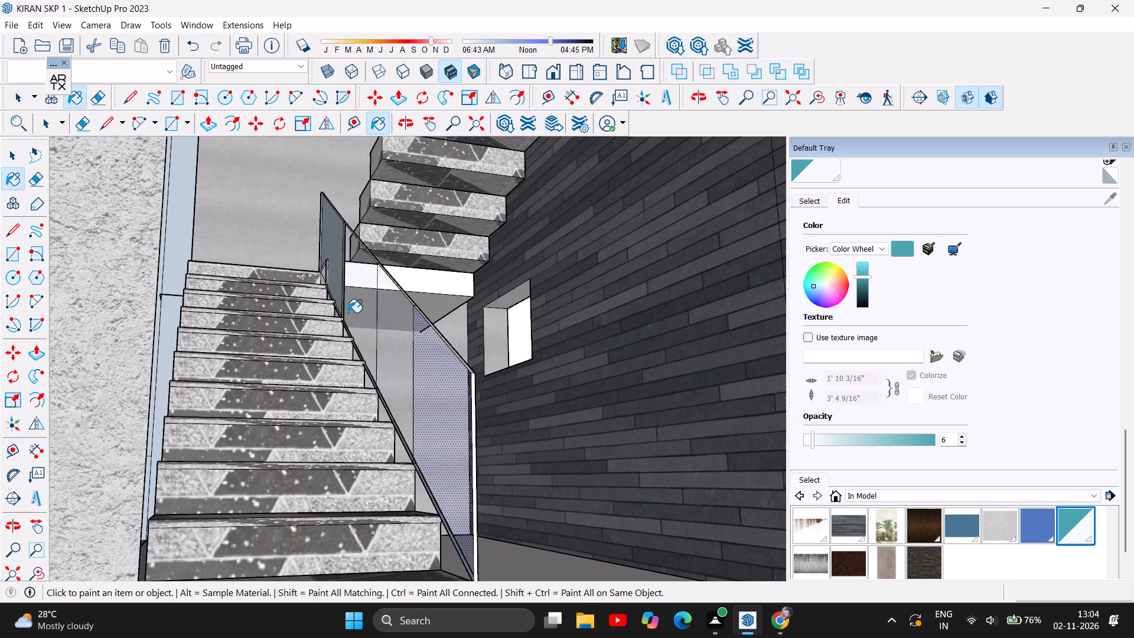
pyautogui.click(327, 239)
pyautogui.click(331, 239)
pyautogui.click(335, 239)
# Paint the far side of the topmost railing panel beside the landing with the same translucent teal glass material.
pyautogui.click(411, 126)
pyautogui.moveTo(466, 224); pyautogui.dragTo(396, 212)
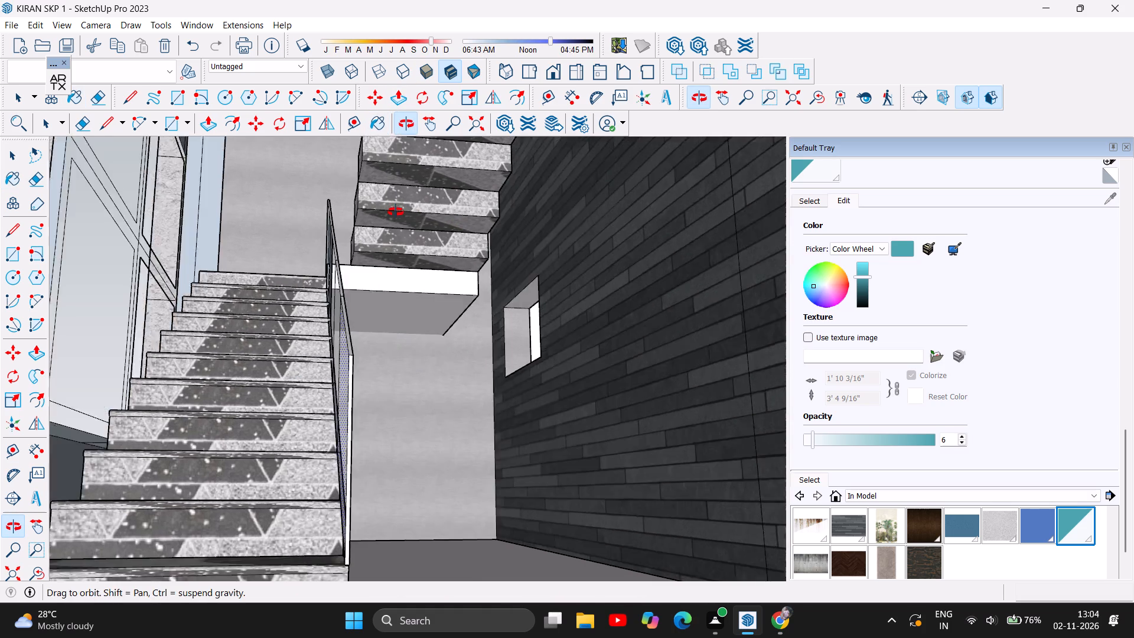
pyautogui.moveTo(396, 212); pyautogui.dragTo(359, 206)
pyautogui.click(1060, 529)
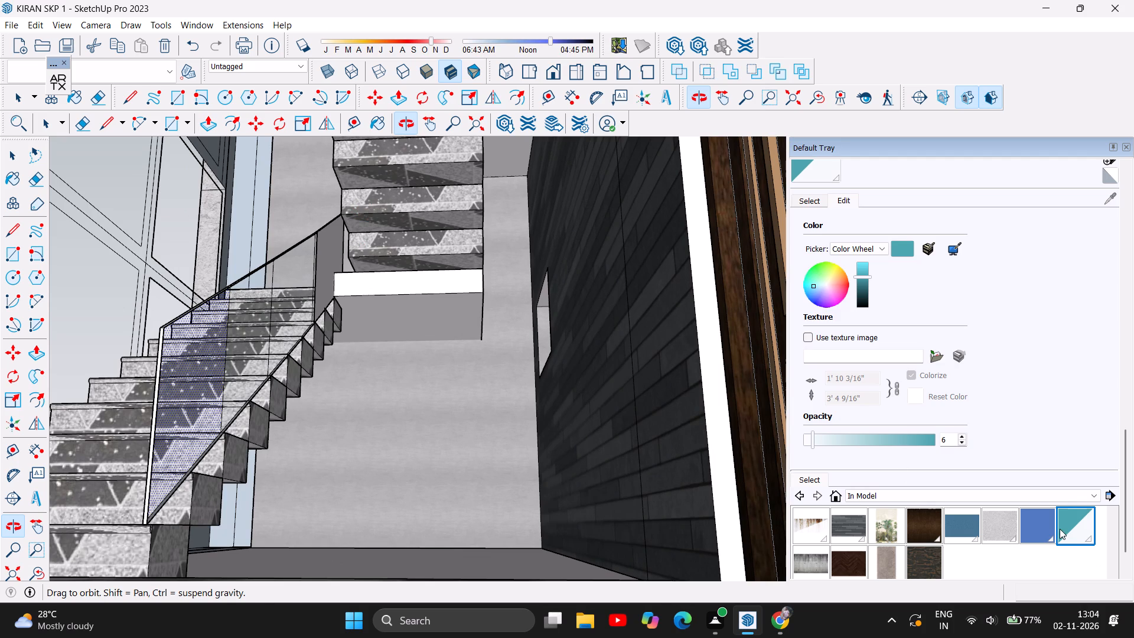
pyautogui.click(332, 256)
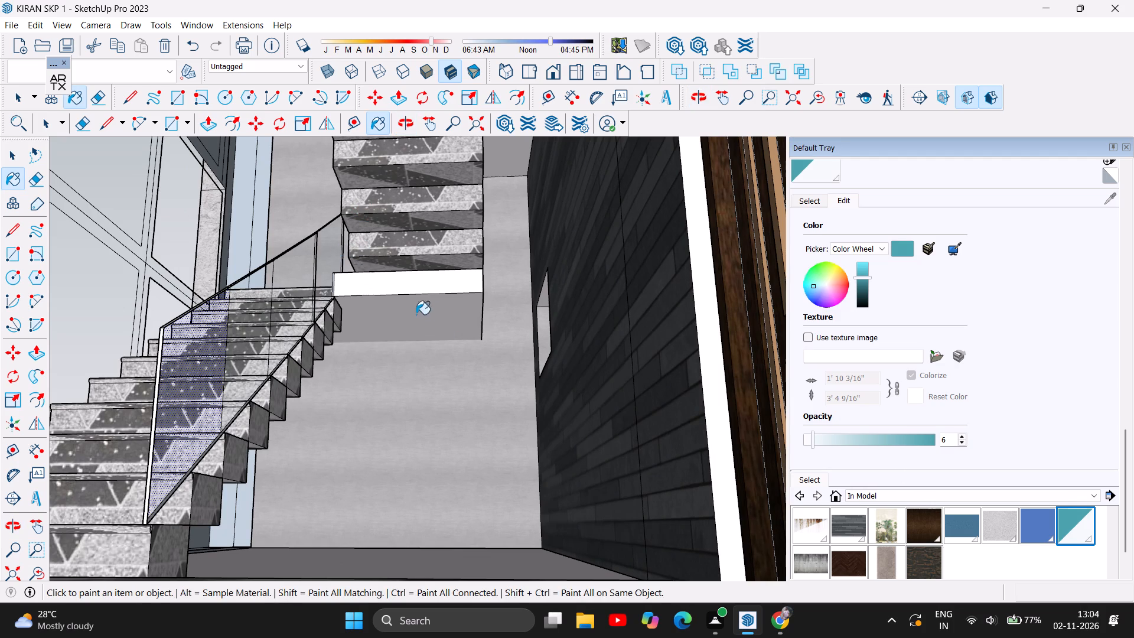
# Examine the finished glass railing along the lower stair flight from both sides and from the front.
pyautogui.scroll(-1, 535, 402)
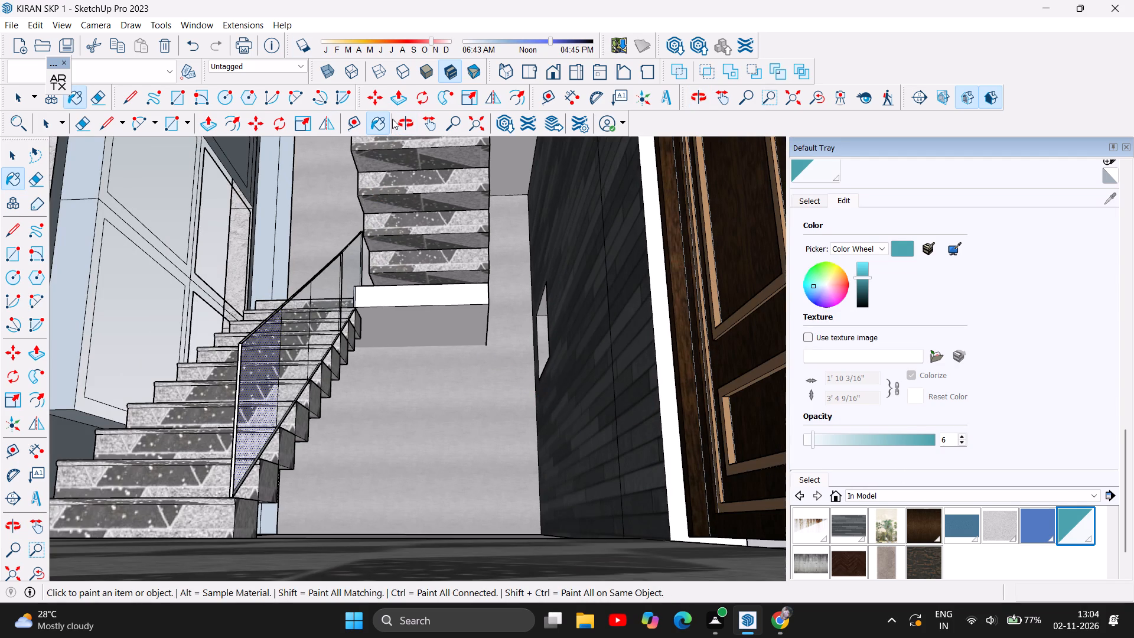
pyautogui.click(405, 119)
pyautogui.moveTo(312, 263); pyautogui.dragTo(432, 306)
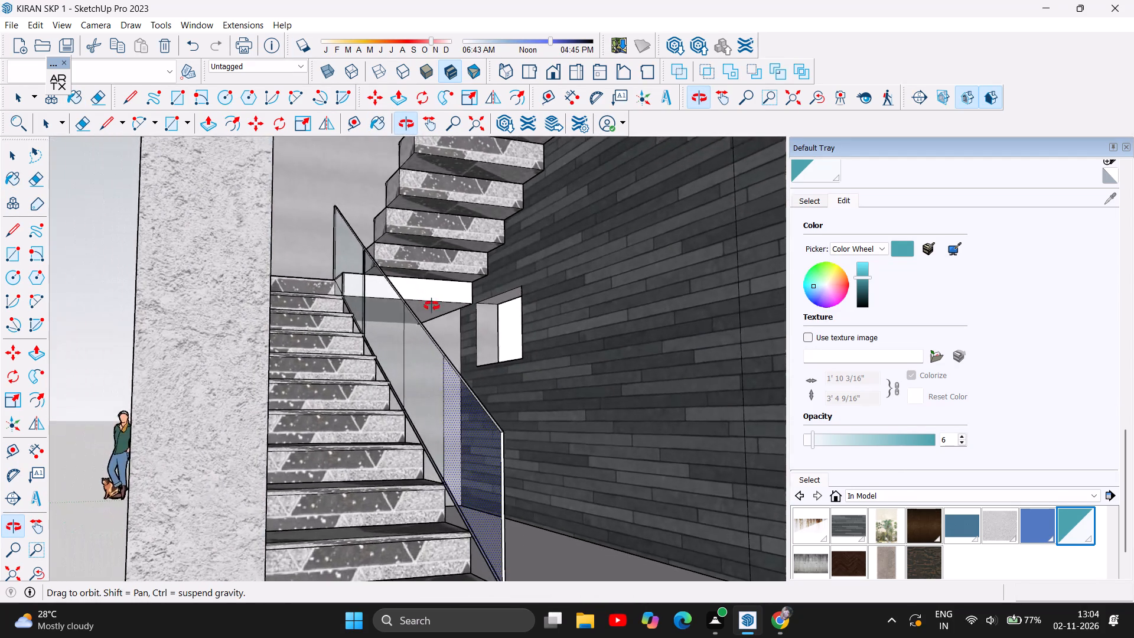
pyautogui.moveTo(432, 306); pyautogui.dragTo(330, 344)
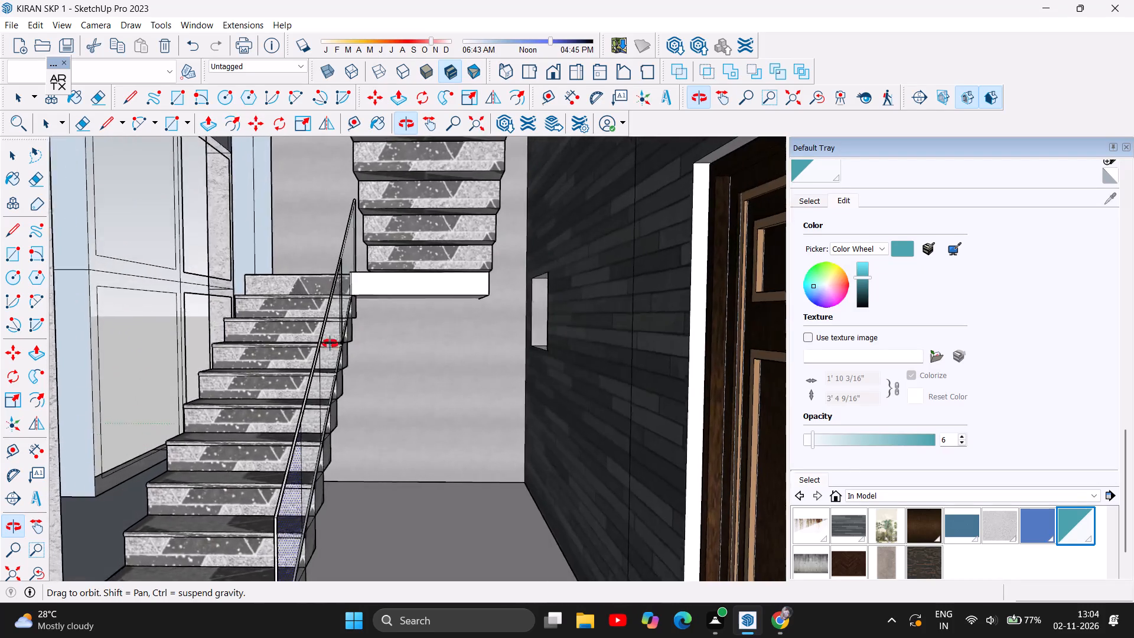
pyautogui.moveTo(330, 344); pyautogui.dragTo(354, 340)
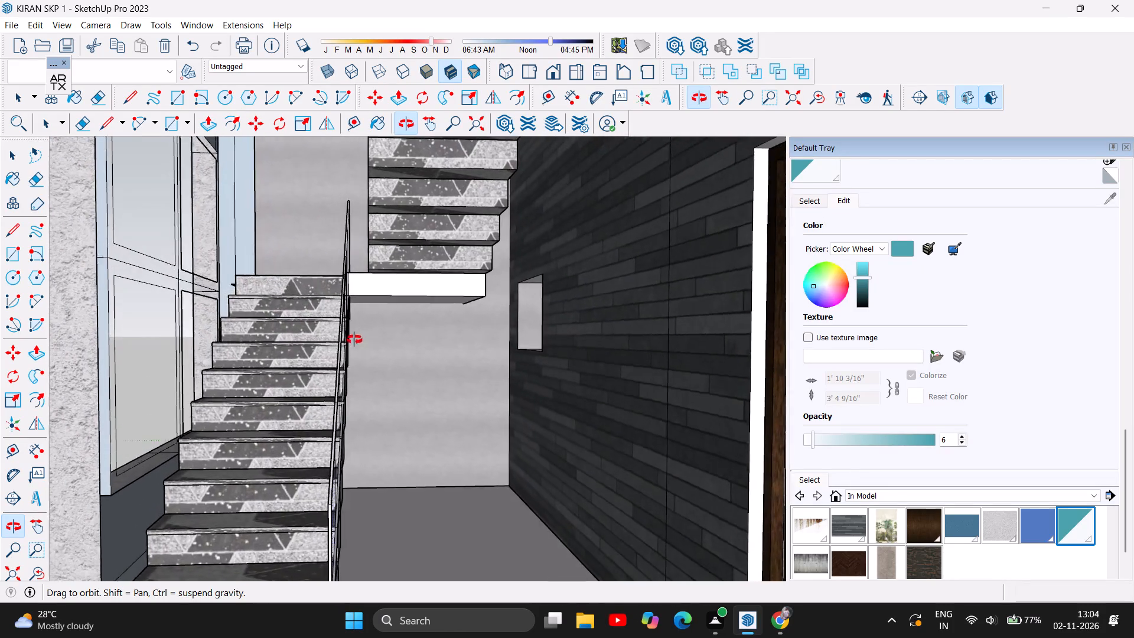
pyautogui.moveTo(354, 340); pyautogui.dragTo(380, 364)
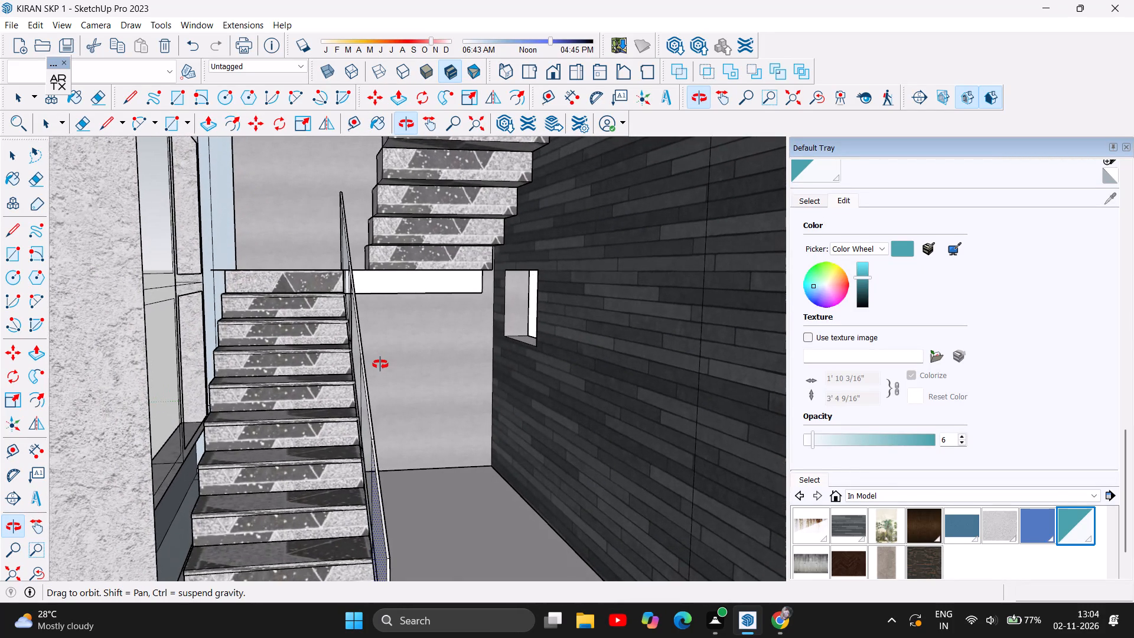
pyautogui.moveTo(380, 364); pyautogui.dragTo(381, 363)
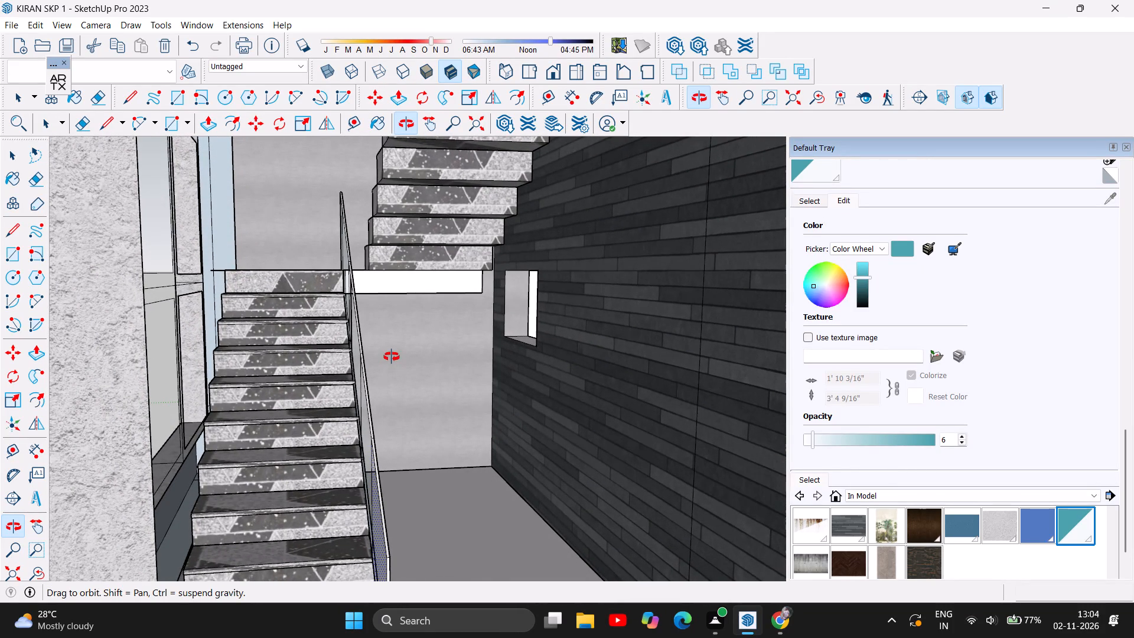
pyautogui.scroll(-1, 392, 357)
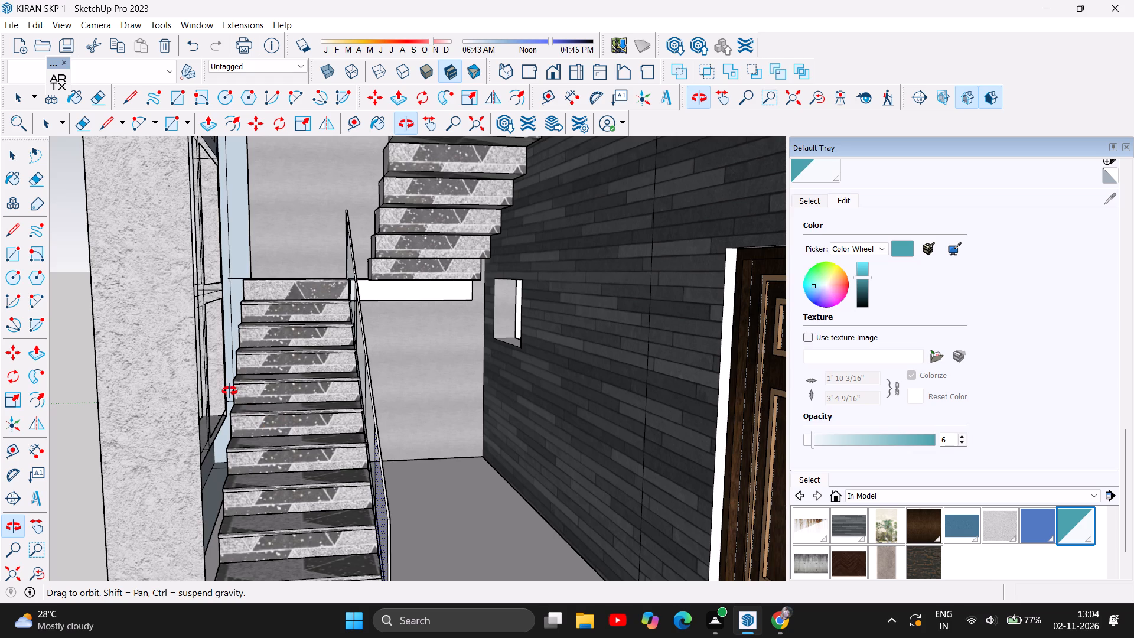
pyautogui.moveTo(230, 391); pyautogui.dragTo(243, 398)
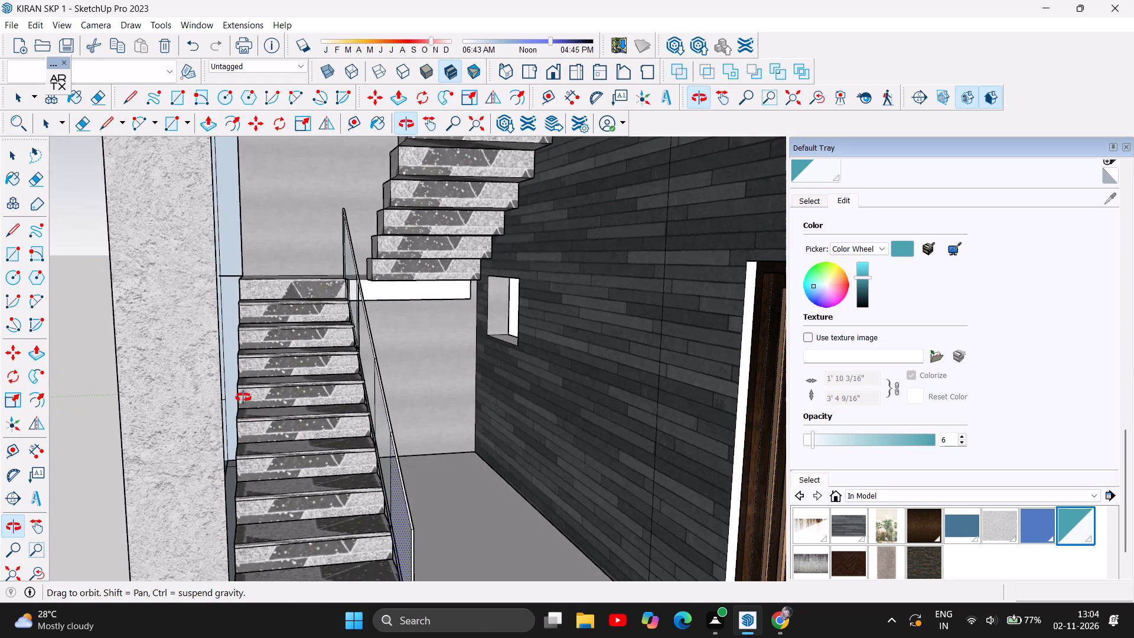
pyautogui.moveTo(243, 398); pyautogui.dragTo(242, 399)
# Examine the house's front elevation from outside, including how the staircase and glass railing look through the tall arched window.
pyautogui.scroll(-4, 275, 401)
pyautogui.moveTo(258, 389); pyautogui.dragTo(258, 389)
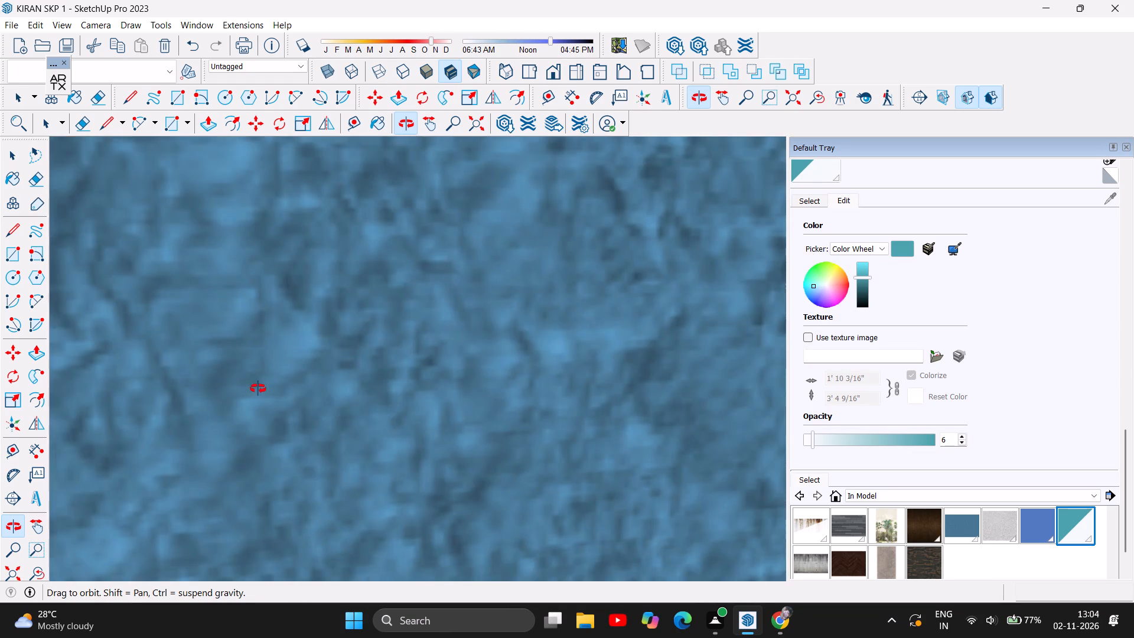
pyautogui.moveTo(258, 389); pyautogui.dragTo(440, 421)
pyautogui.moveTo(15, 368); pyautogui.dragTo(316, 354)
pyautogui.moveTo(241, 356); pyautogui.dragTo(486, 327)
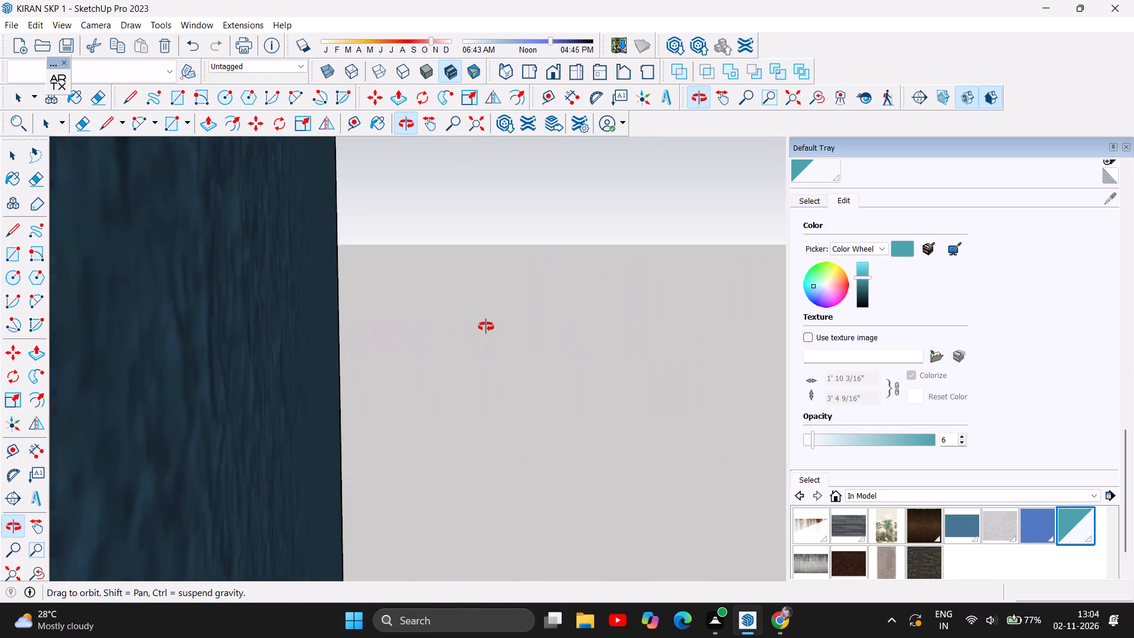
pyautogui.moveTo(486, 327); pyautogui.dragTo(488, 325)
pyautogui.scroll(-7, 471, 334)
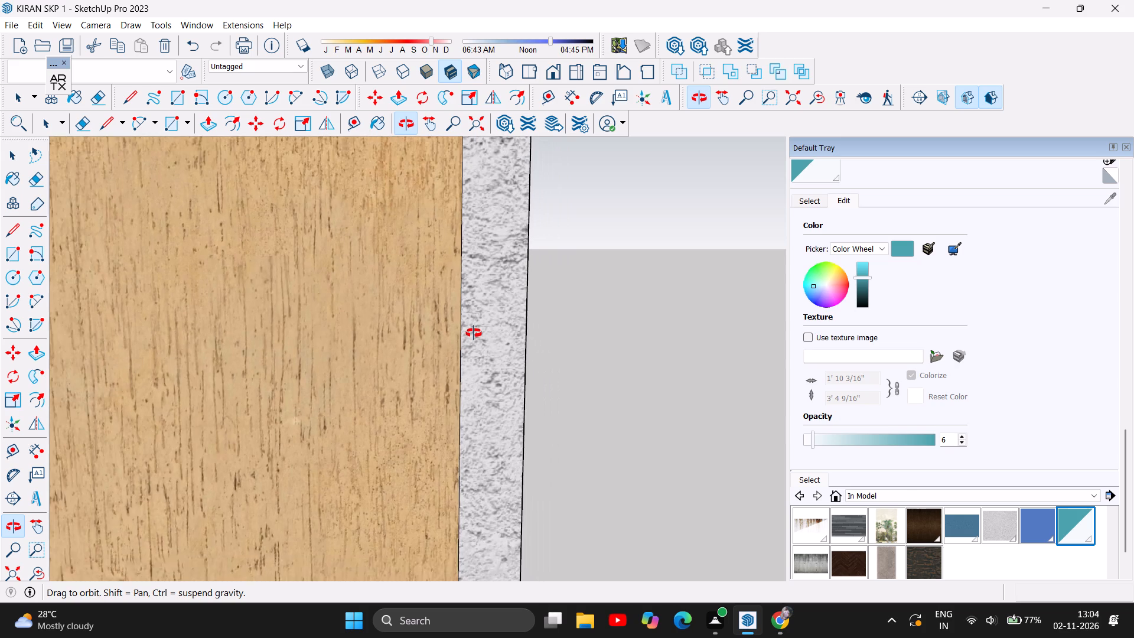
pyautogui.scroll(-7, 474, 333)
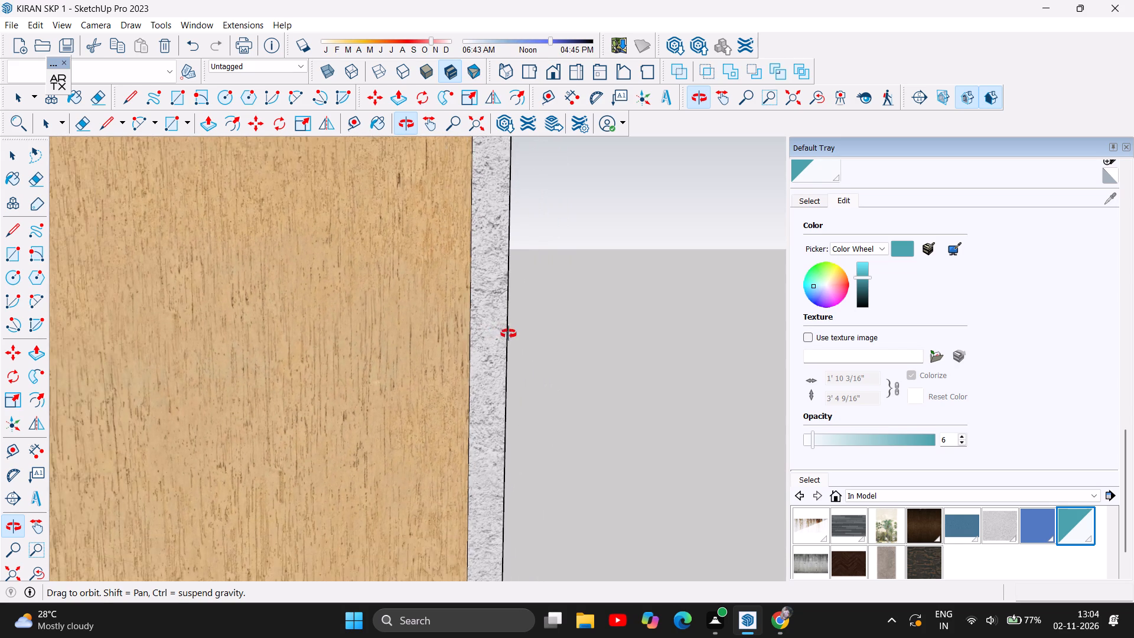
pyautogui.scroll(-7, 509, 334)
pyautogui.moveTo(331, 353); pyautogui.dragTo(356, 346)
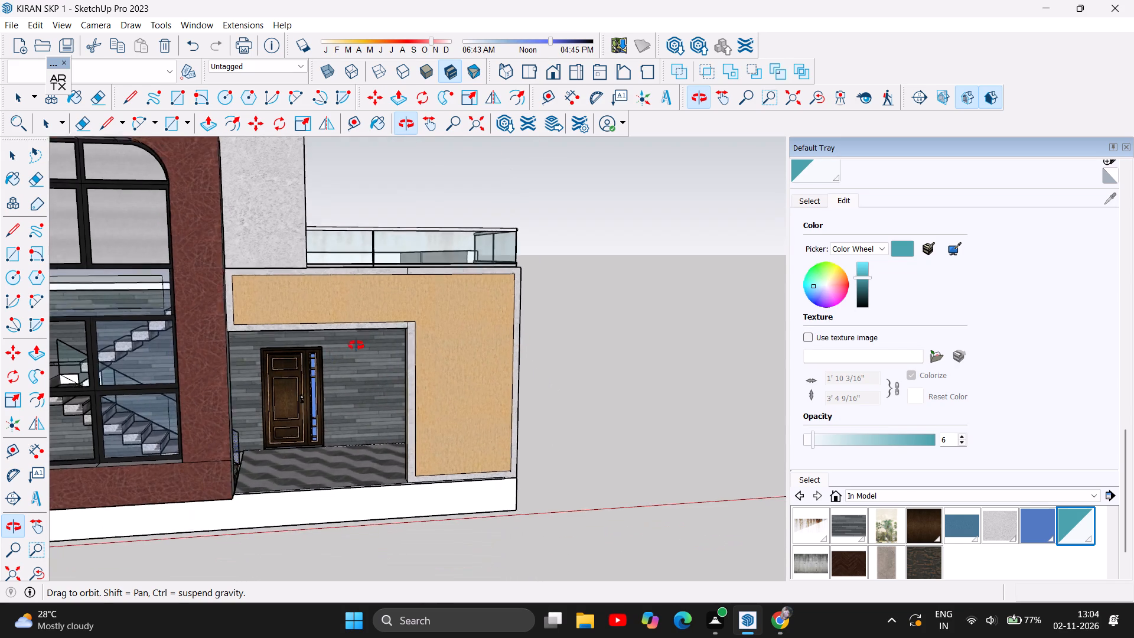
pyautogui.moveTo(356, 346); pyautogui.dragTo(364, 344)
pyautogui.moveTo(177, 380); pyautogui.dragTo(272, 386)
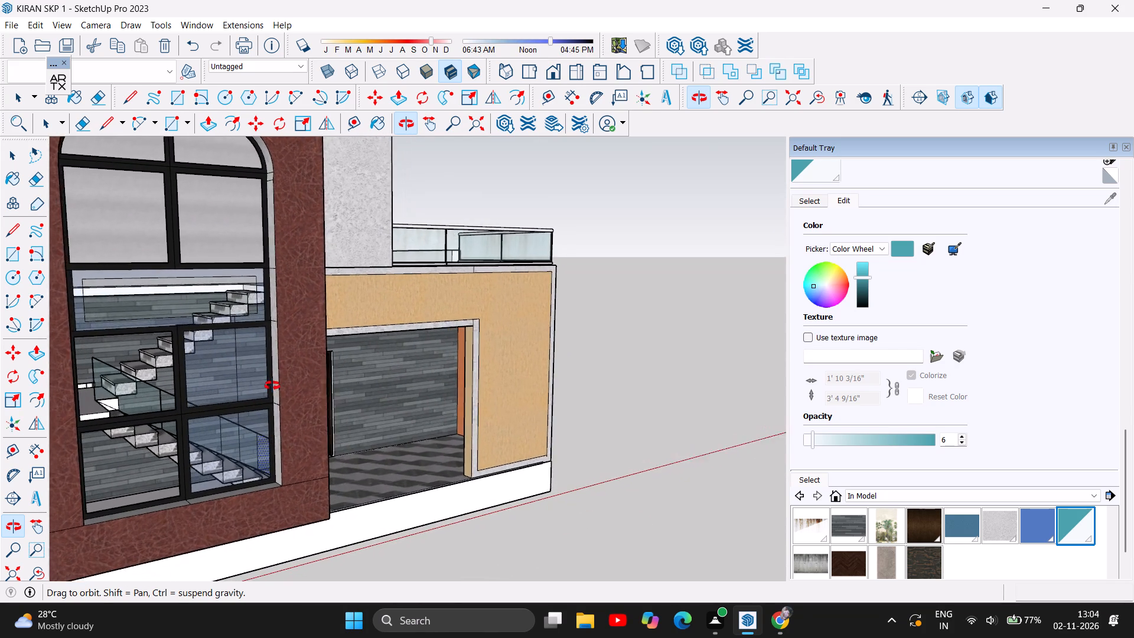
pyautogui.moveTo(272, 386); pyautogui.dragTo(263, 384)
pyautogui.moveTo(115, 395); pyautogui.dragTo(106, 435)
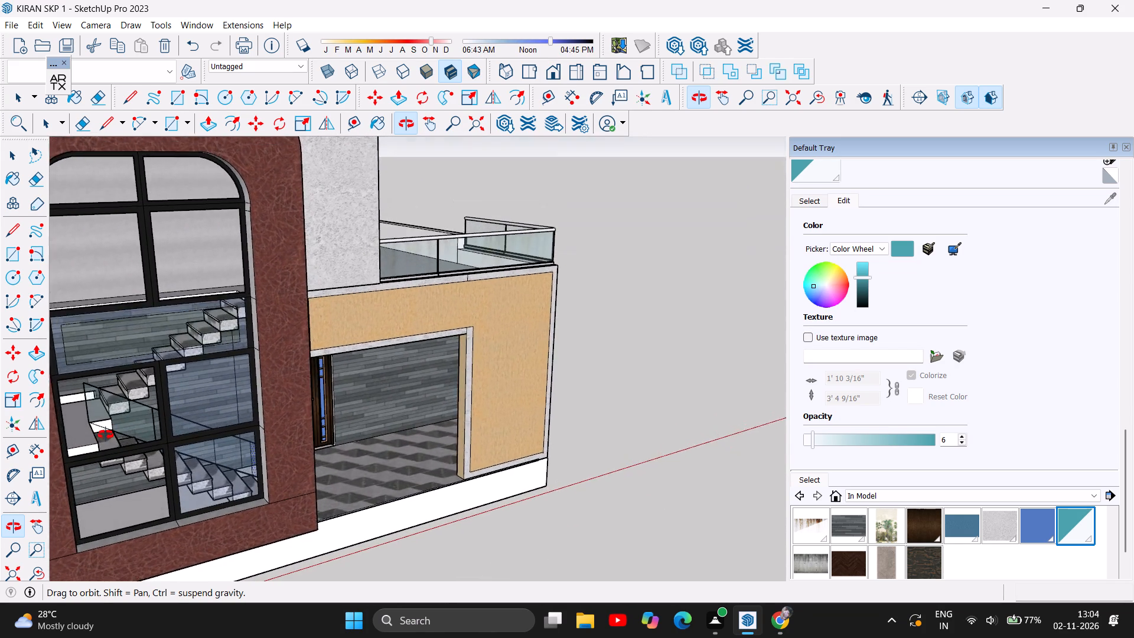
pyautogui.moveTo(106, 435); pyautogui.dragTo(95, 447)
pyautogui.click(95, 447)
pyautogui.scroll(1, 110, 430)
pyautogui.moveTo(320, 435); pyautogui.dragTo(233, 409)
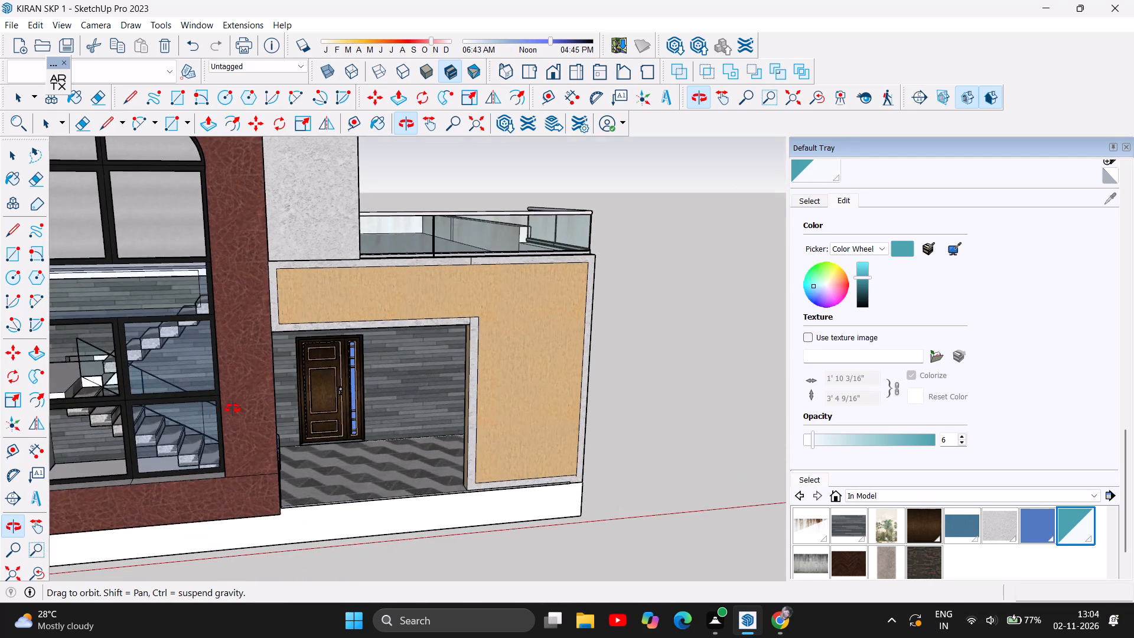
pyautogui.scroll(-4, 540, 323)
pyautogui.moveTo(491, 332); pyautogui.dragTo(421, 301)
pyautogui.scroll(-3, 441, 297)
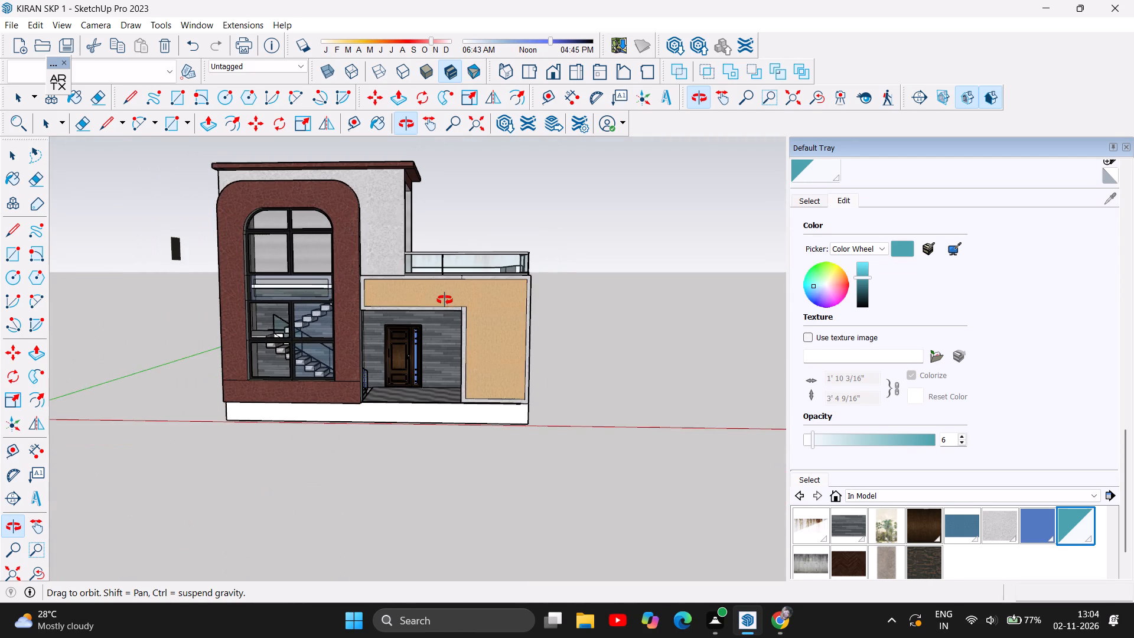
pyautogui.scroll(2, 288, 220)
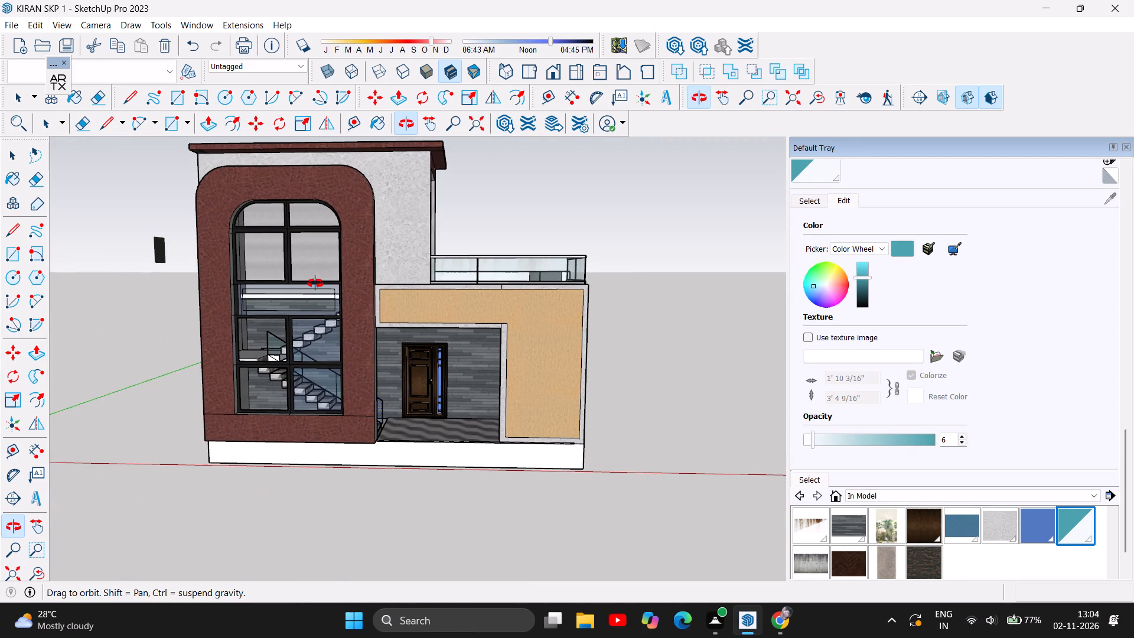
# Save the model.
pyautogui.hotkey('ctrl', 's')
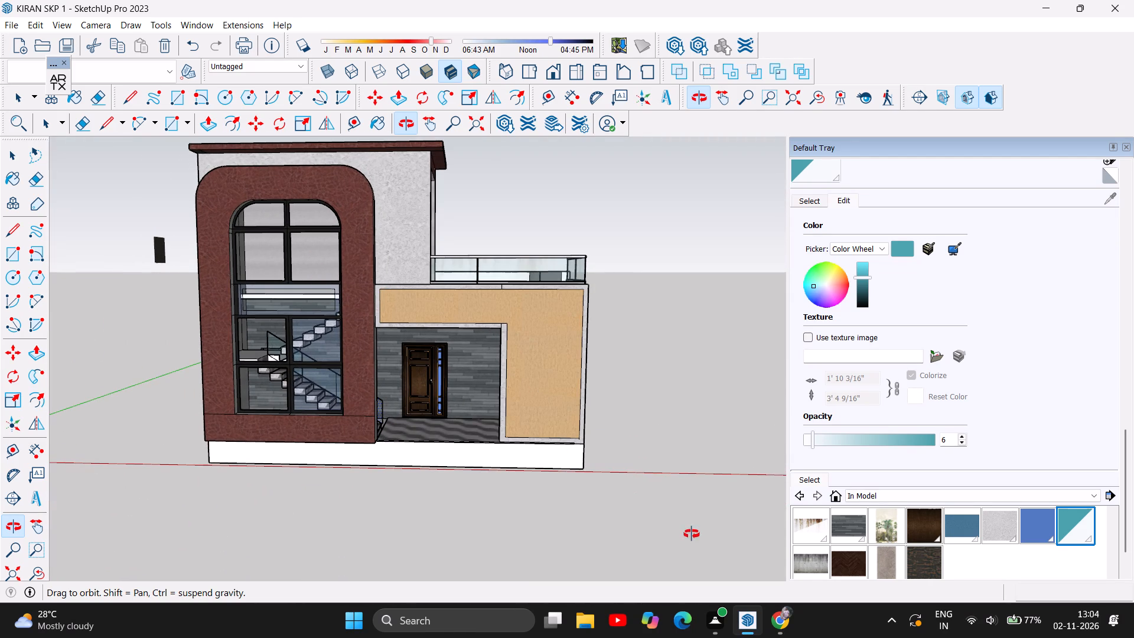
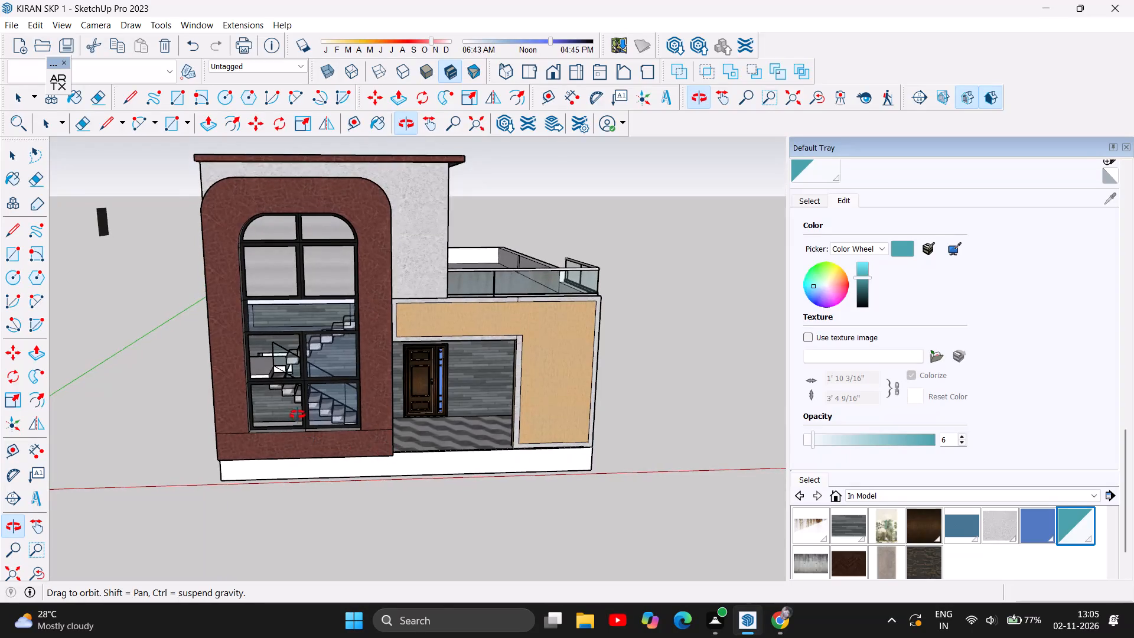
# Examine the house's entrance area, stone-clad wall and stairwell interior from outside and inside.
pyautogui.scroll(2, 296, 413)
pyautogui.moveTo(447, 395); pyautogui.dragTo(288, 358)
pyautogui.scroll(2, 308, 347)
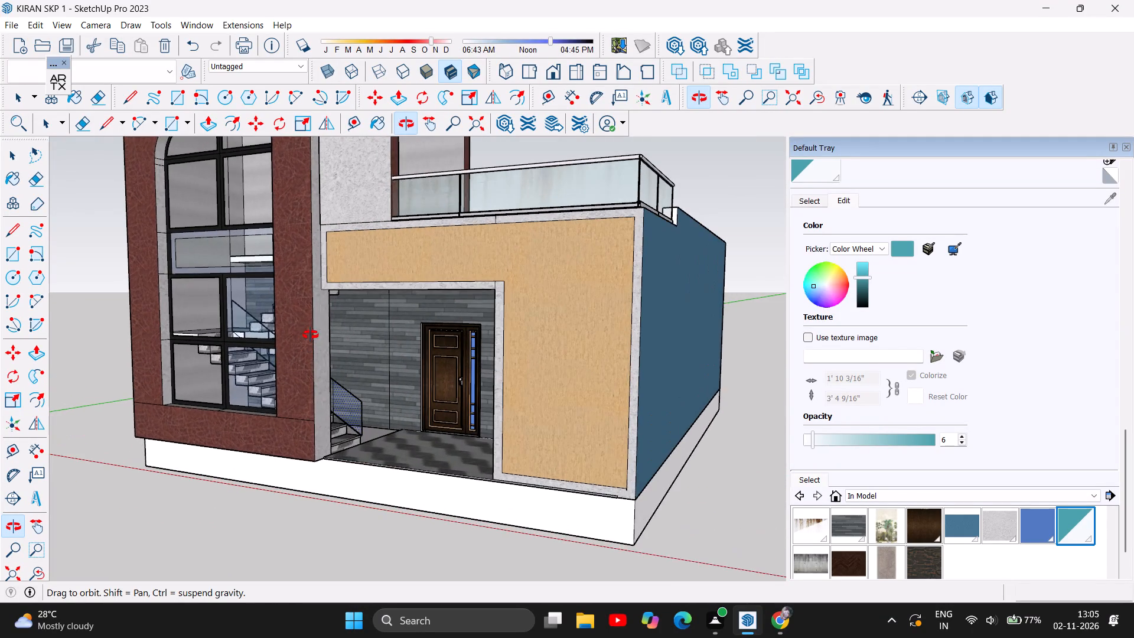
pyautogui.scroll(5, 311, 335)
pyautogui.scroll(5, 390, 340)
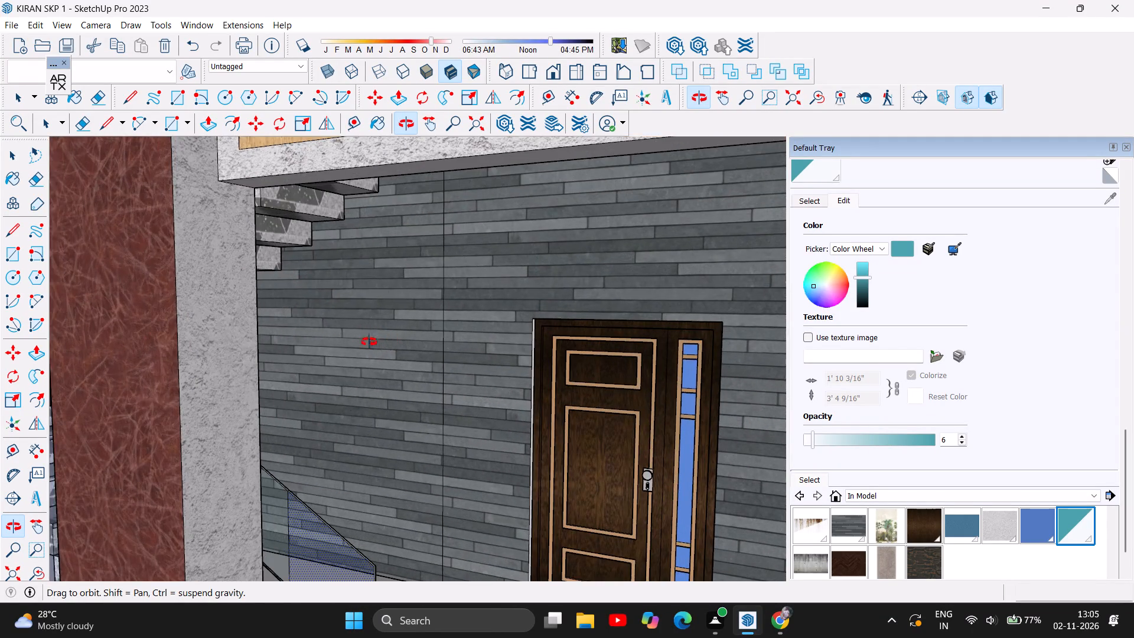
pyautogui.moveTo(346, 349); pyautogui.dragTo(294, 340)
pyautogui.moveTo(278, 297); pyautogui.dragTo(237, 310)
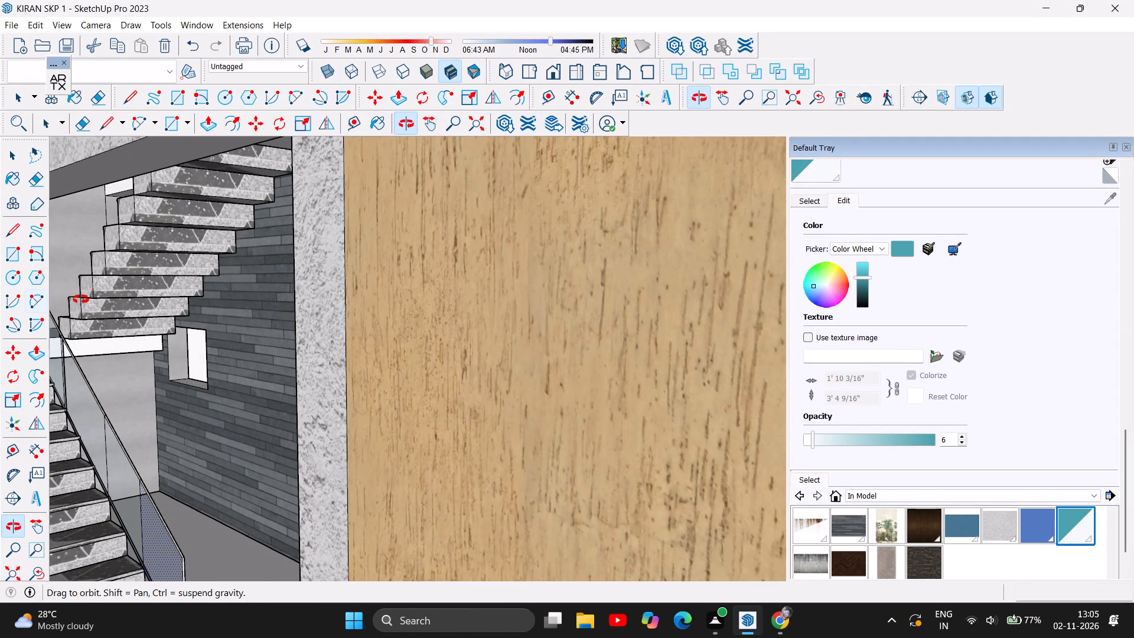
pyautogui.scroll(5, 81, 300)
pyautogui.moveTo(75, 270); pyautogui.dragTo(145, 285)
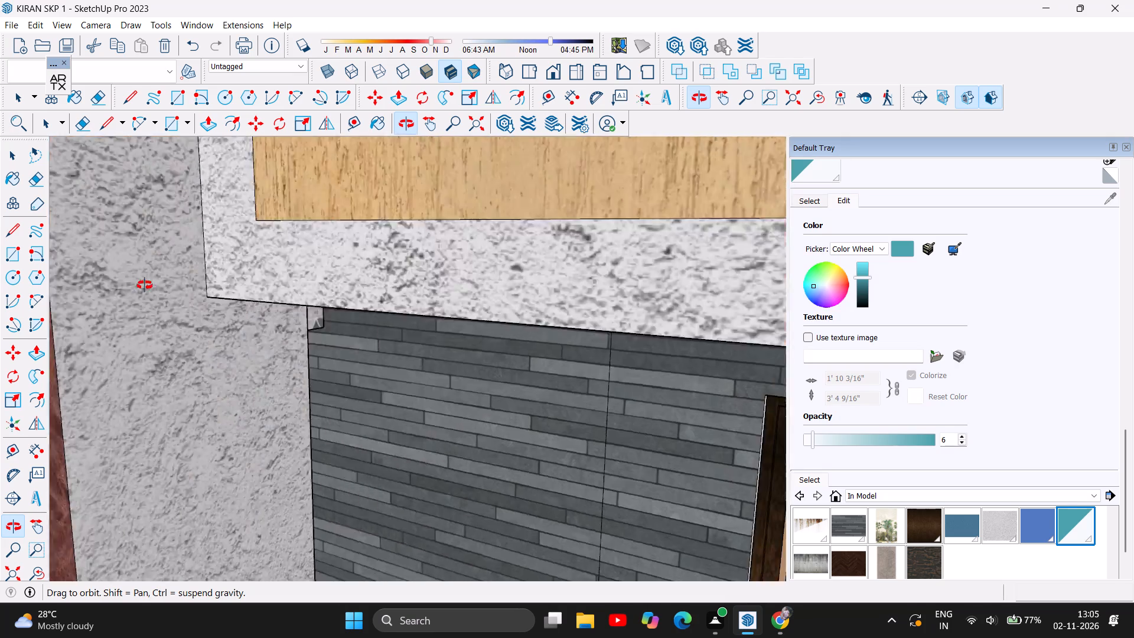
pyautogui.moveTo(145, 285); pyautogui.dragTo(342, 445)
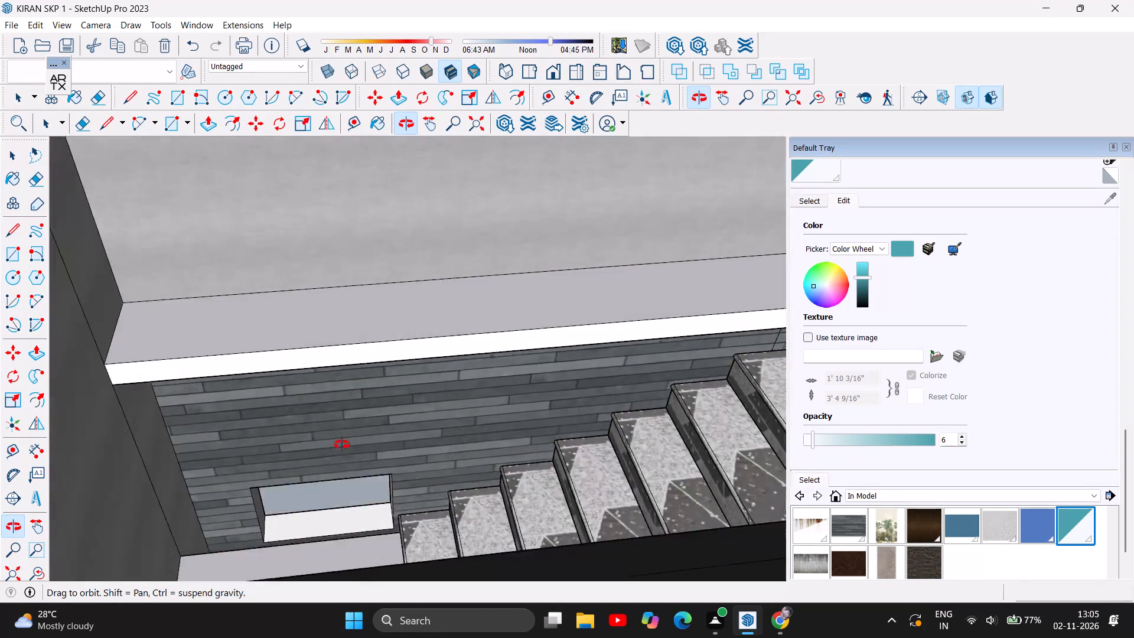
pyautogui.moveTo(342, 445); pyautogui.dragTo(377, 450)
pyautogui.moveTo(386, 440); pyautogui.dragTo(434, 446)
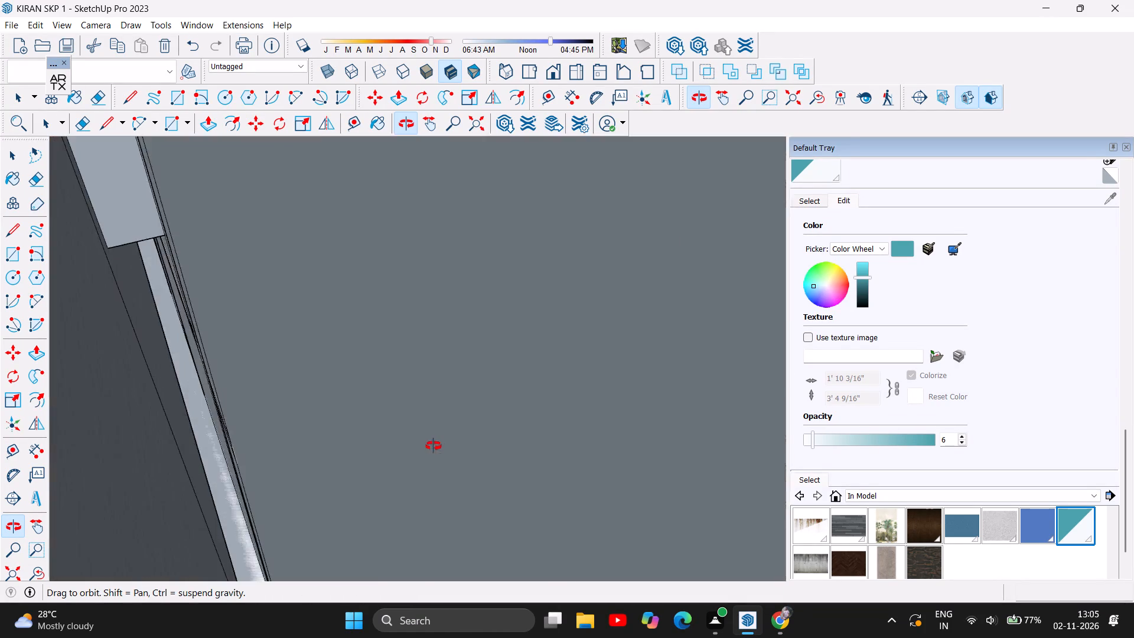
pyautogui.moveTo(434, 446); pyautogui.dragTo(376, 448)
pyautogui.scroll(2, 464, 315)
pyautogui.moveTo(372, 353); pyautogui.dragTo(395, 340)
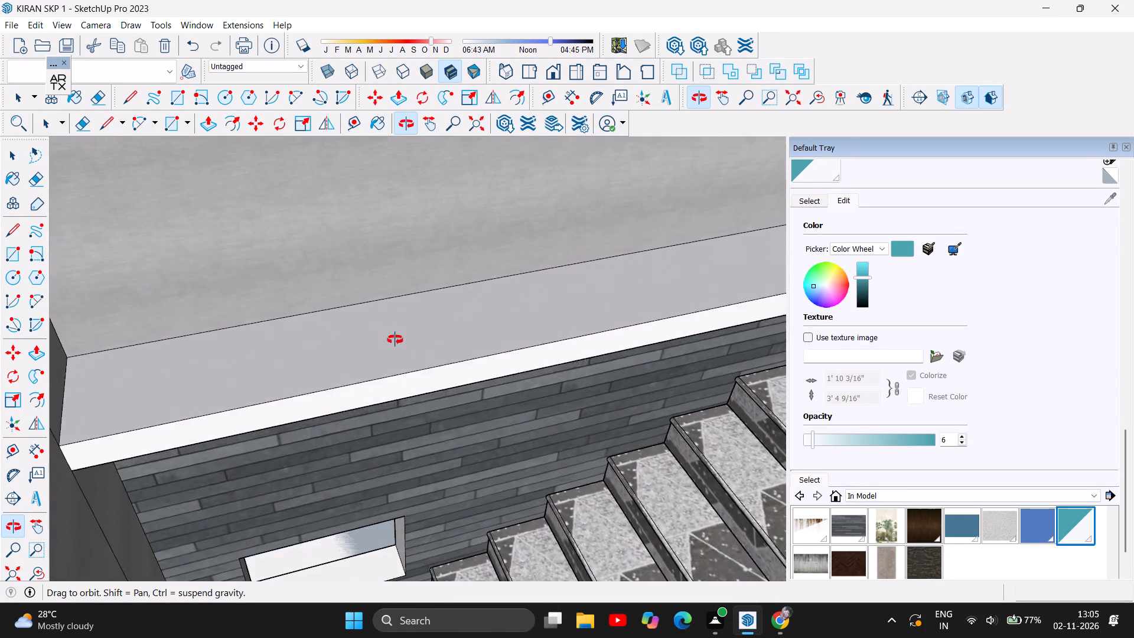
pyautogui.moveTo(395, 340); pyautogui.dragTo(511, 303)
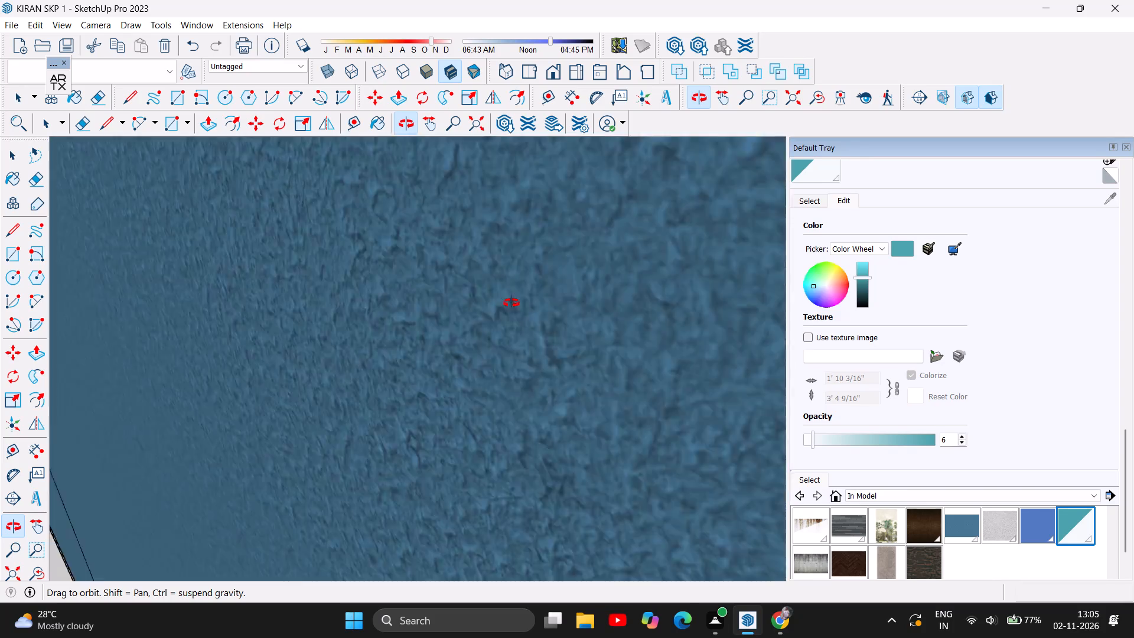
pyautogui.moveTo(511, 303); pyautogui.dragTo(558, 300)
pyautogui.scroll(8, 690, 335)
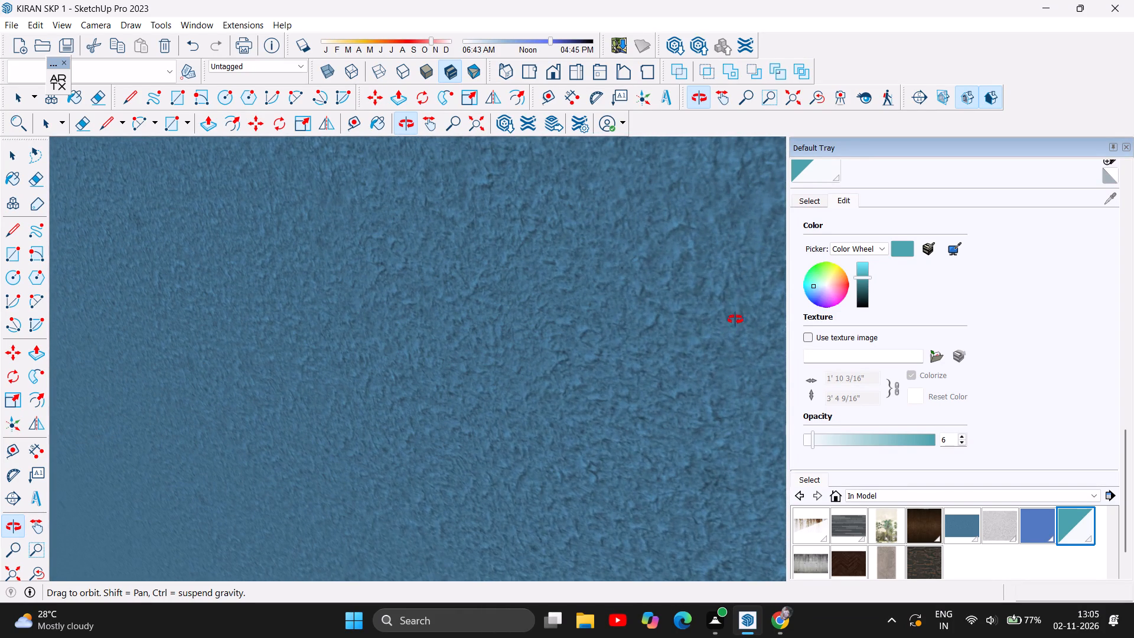
pyautogui.scroll(2, 671, 343)
pyautogui.scroll(1, 716, 295)
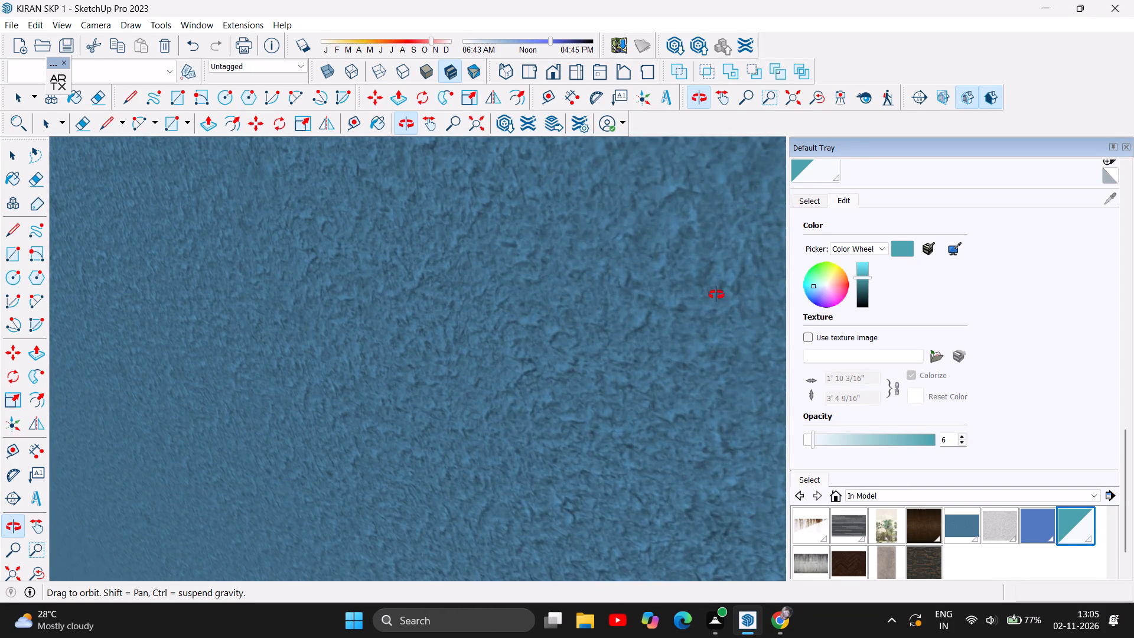
pyautogui.moveTo(672, 354); pyautogui.dragTo(359, 337)
pyautogui.moveTo(612, 381); pyautogui.dragTo(466, 347)
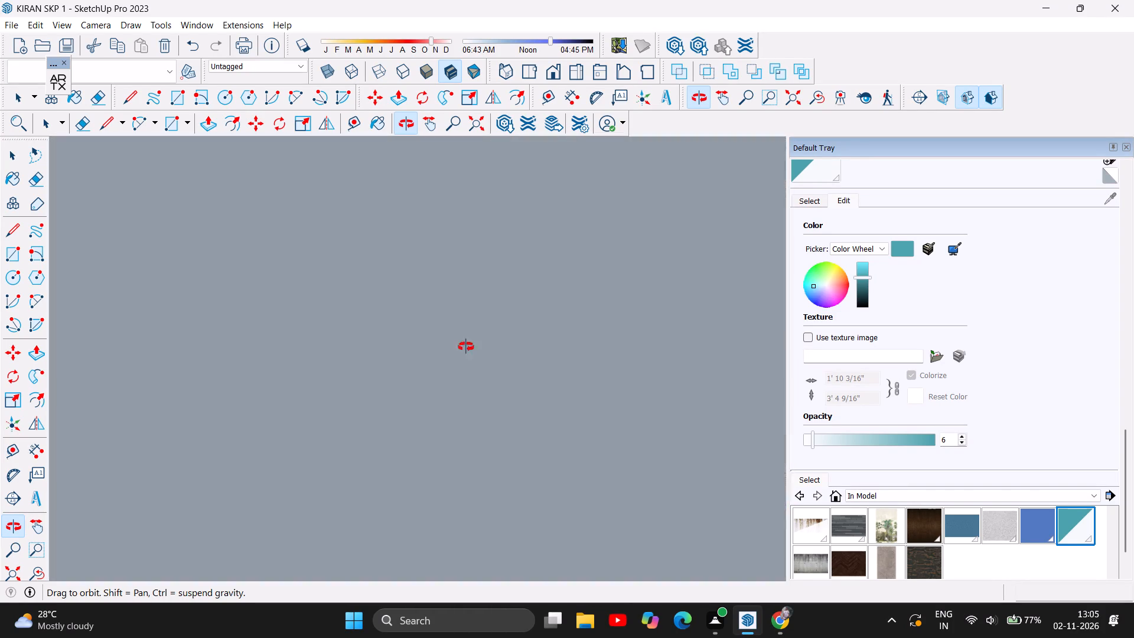
pyautogui.moveTo(466, 347); pyautogui.dragTo(415, 340)
pyautogui.moveTo(570, 378); pyautogui.dragTo(449, 361)
pyautogui.scroll(-2, 366, 344)
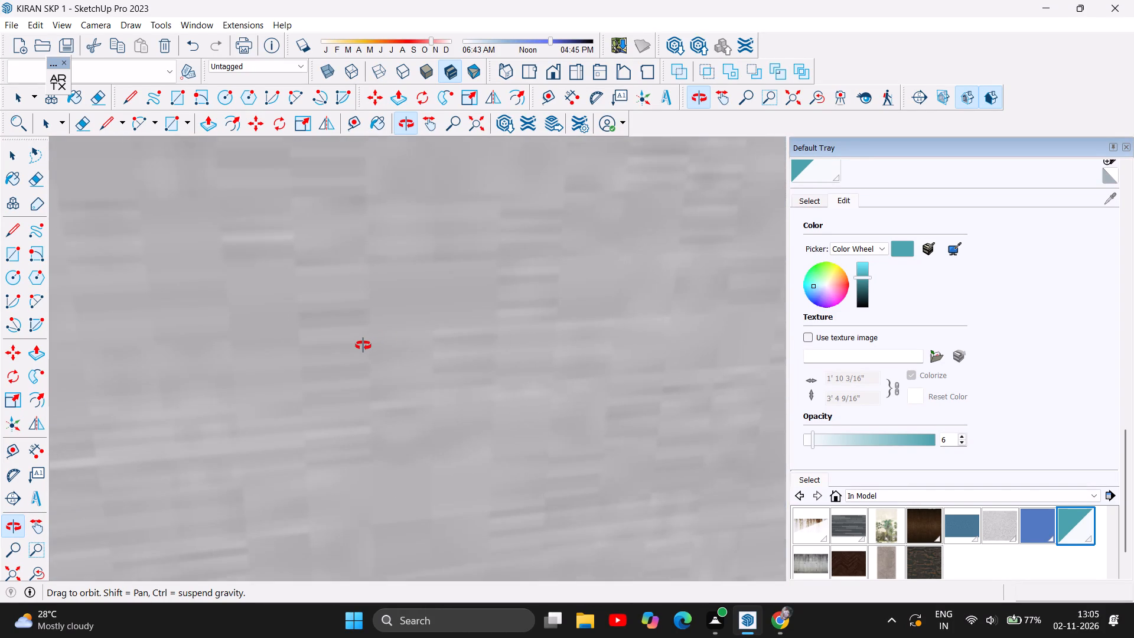
pyautogui.scroll(-3, 363, 346)
pyautogui.scroll(-20, 267, 341)
pyautogui.scroll(-8, 252, 338)
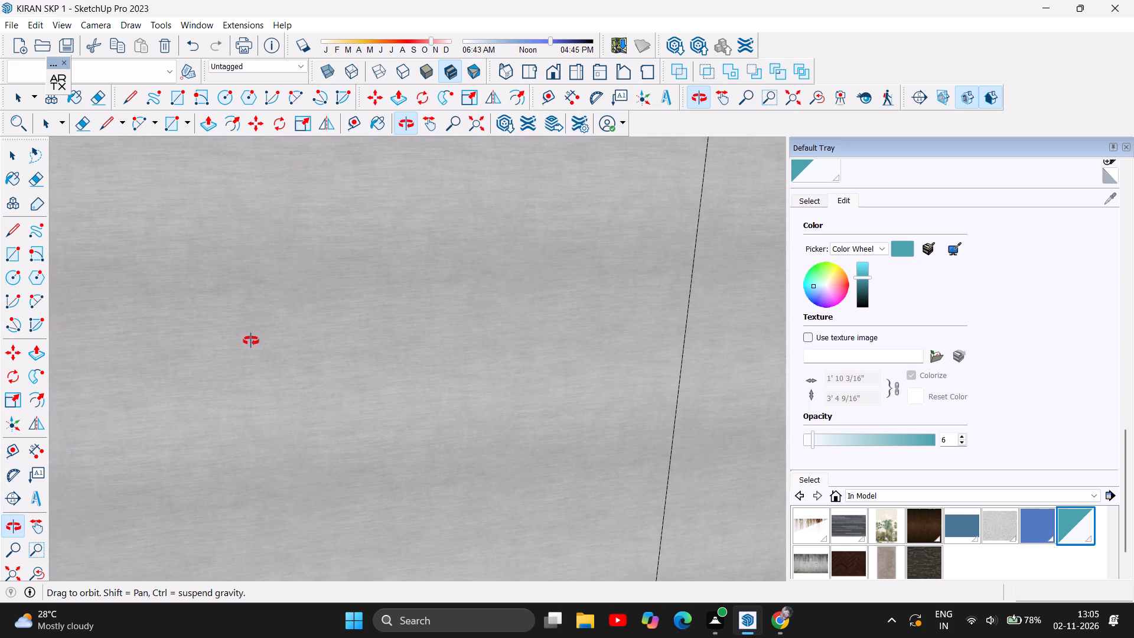
pyautogui.scroll(-10, 256, 358)
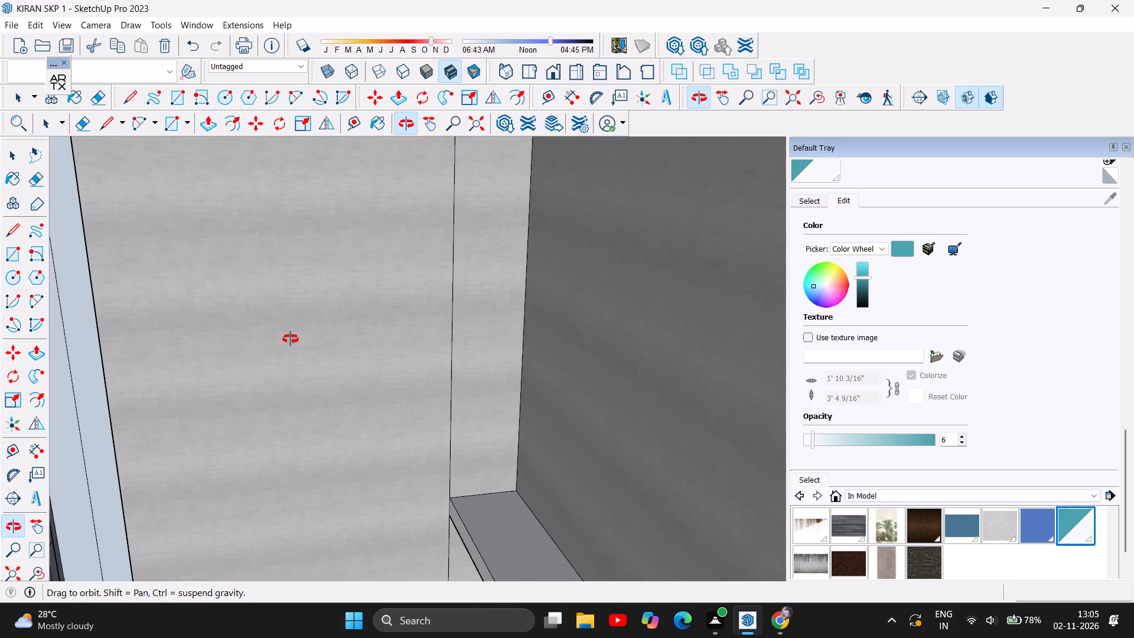
pyautogui.scroll(-8, 291, 339)
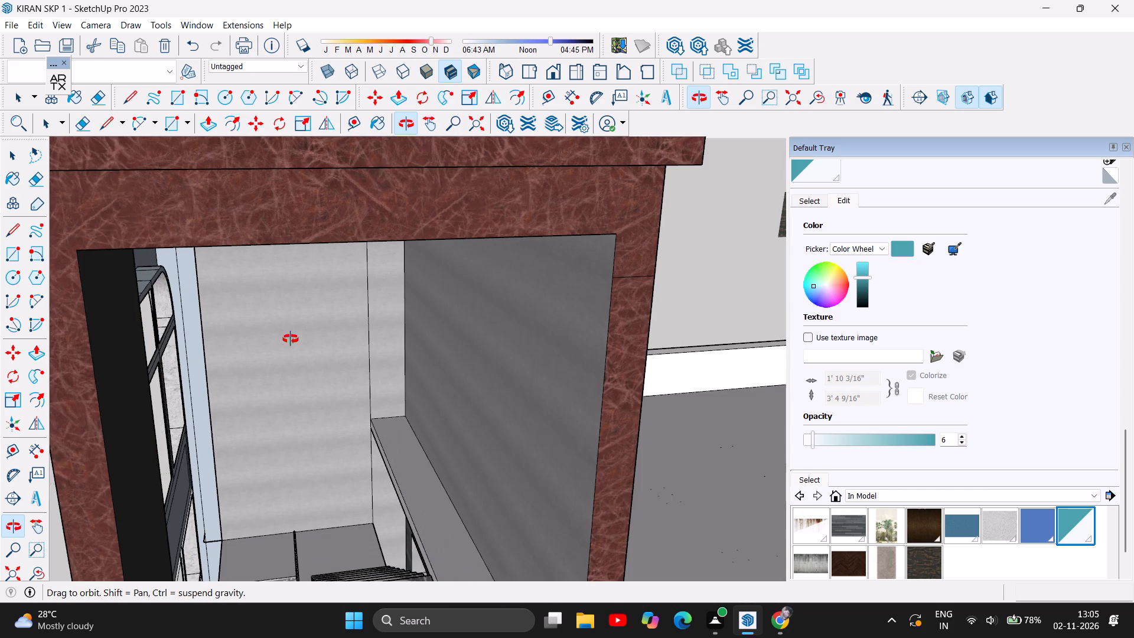
pyautogui.scroll(-2, 291, 339)
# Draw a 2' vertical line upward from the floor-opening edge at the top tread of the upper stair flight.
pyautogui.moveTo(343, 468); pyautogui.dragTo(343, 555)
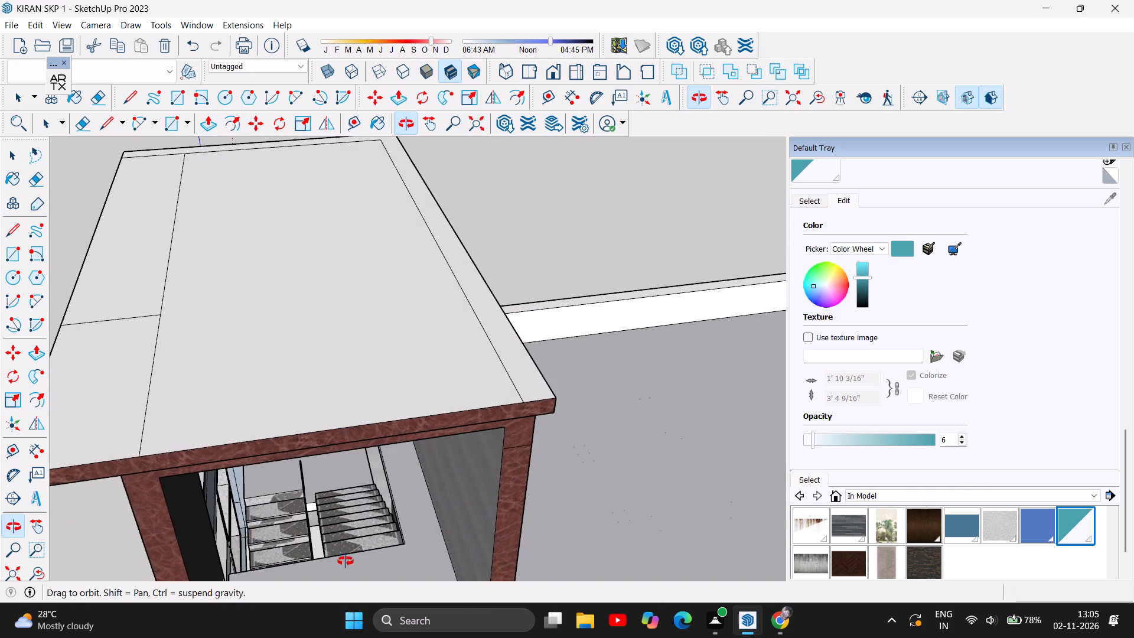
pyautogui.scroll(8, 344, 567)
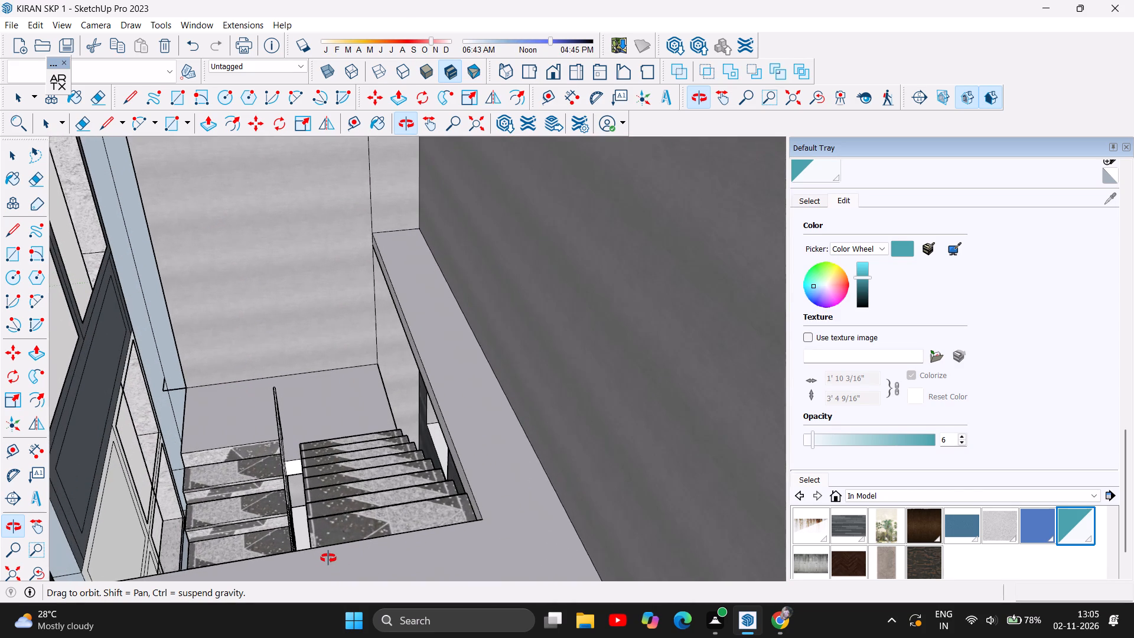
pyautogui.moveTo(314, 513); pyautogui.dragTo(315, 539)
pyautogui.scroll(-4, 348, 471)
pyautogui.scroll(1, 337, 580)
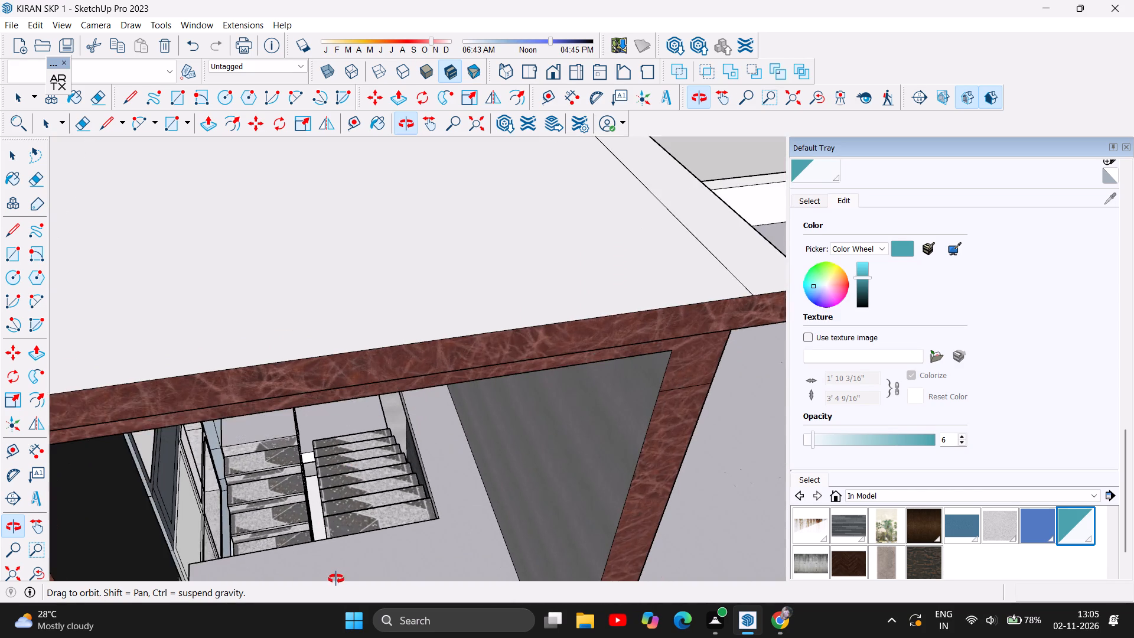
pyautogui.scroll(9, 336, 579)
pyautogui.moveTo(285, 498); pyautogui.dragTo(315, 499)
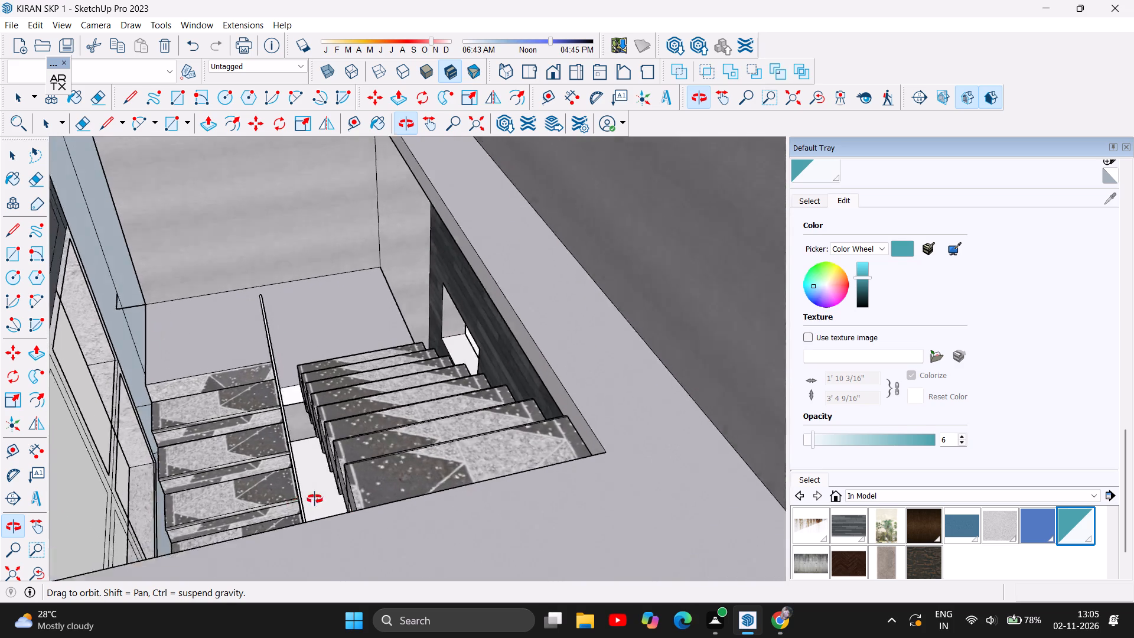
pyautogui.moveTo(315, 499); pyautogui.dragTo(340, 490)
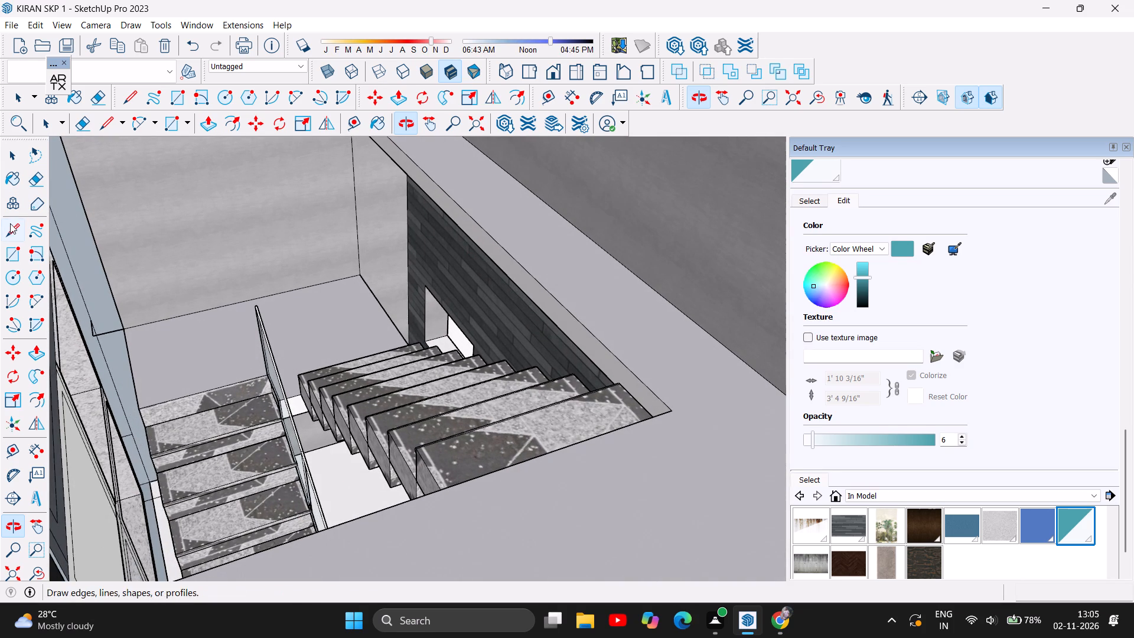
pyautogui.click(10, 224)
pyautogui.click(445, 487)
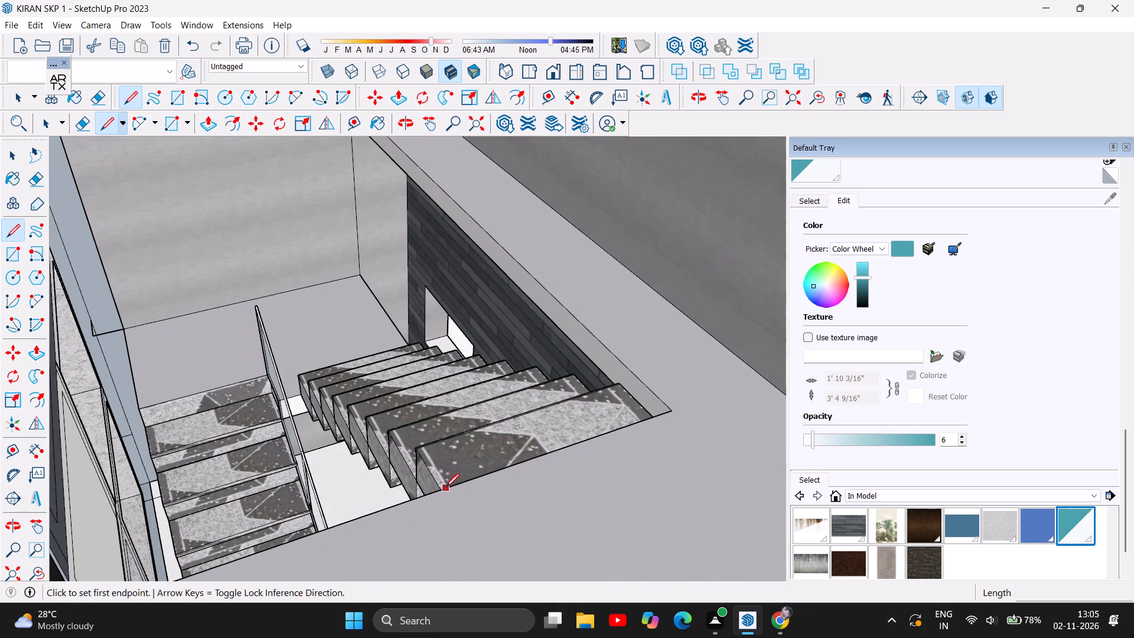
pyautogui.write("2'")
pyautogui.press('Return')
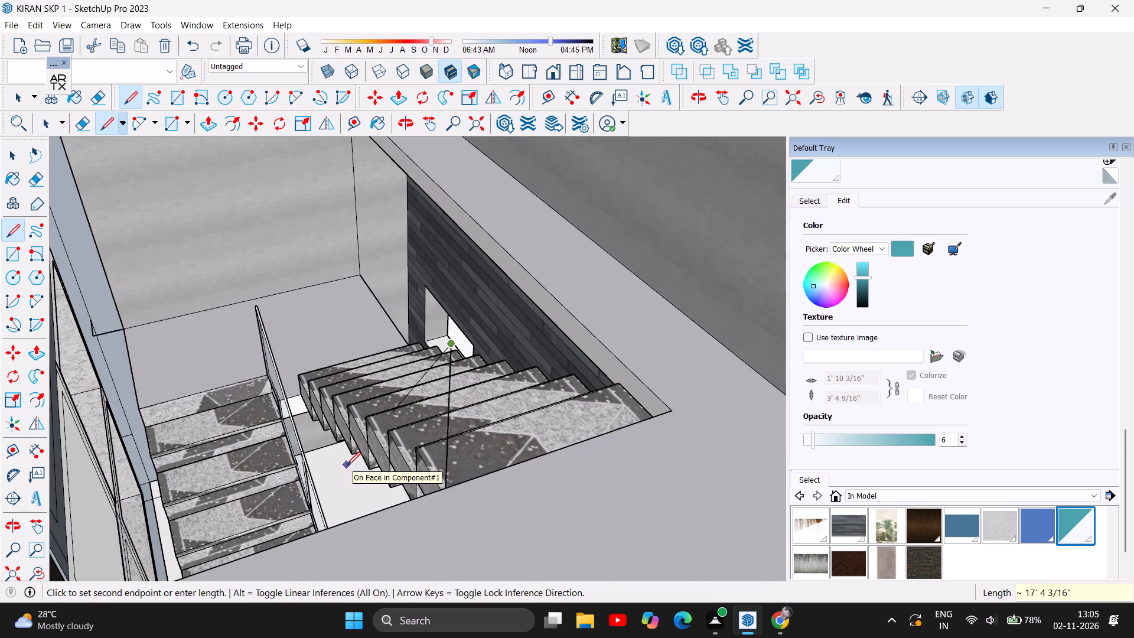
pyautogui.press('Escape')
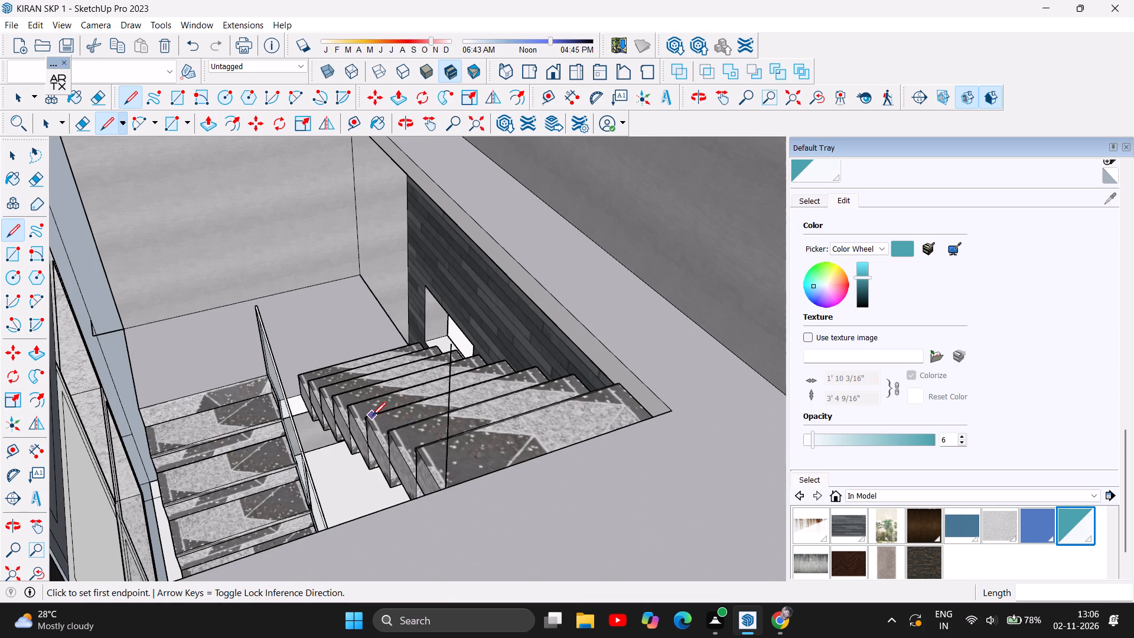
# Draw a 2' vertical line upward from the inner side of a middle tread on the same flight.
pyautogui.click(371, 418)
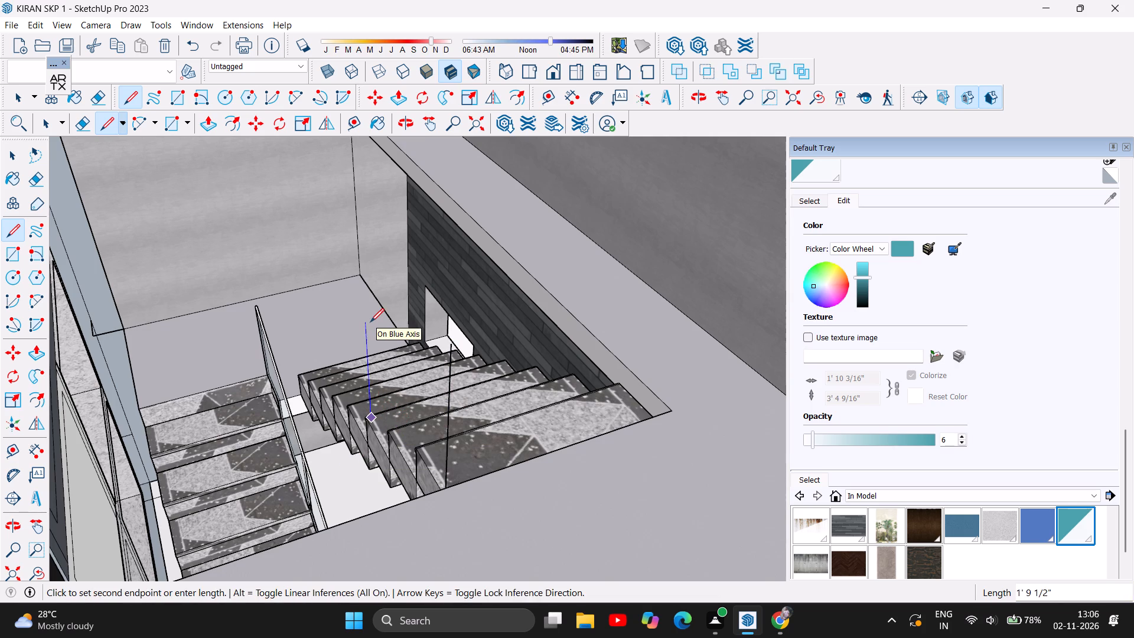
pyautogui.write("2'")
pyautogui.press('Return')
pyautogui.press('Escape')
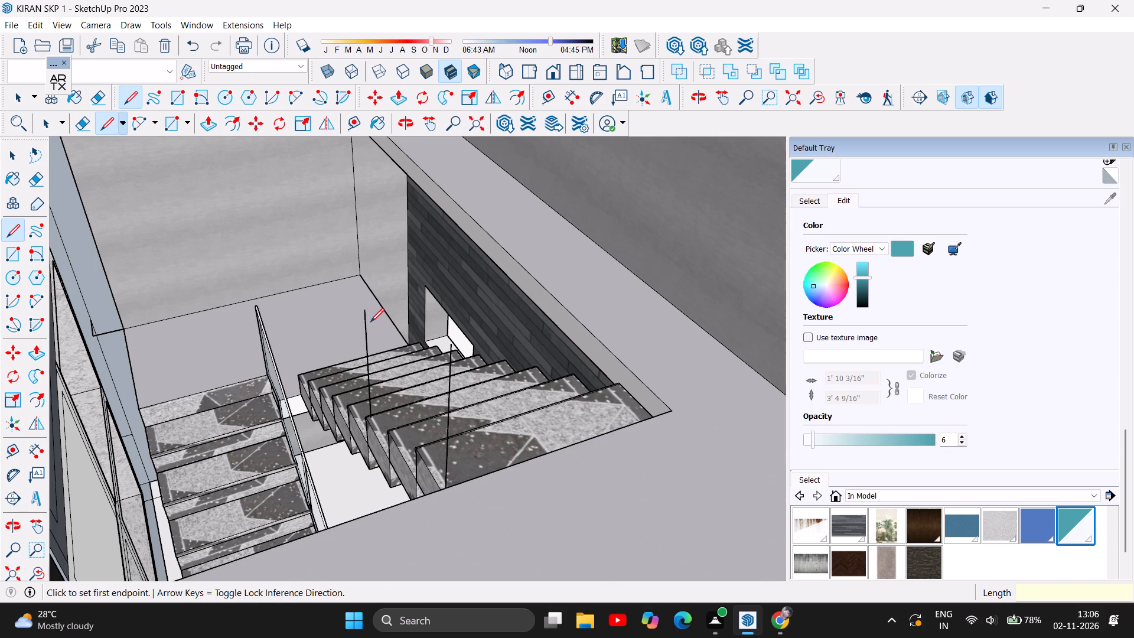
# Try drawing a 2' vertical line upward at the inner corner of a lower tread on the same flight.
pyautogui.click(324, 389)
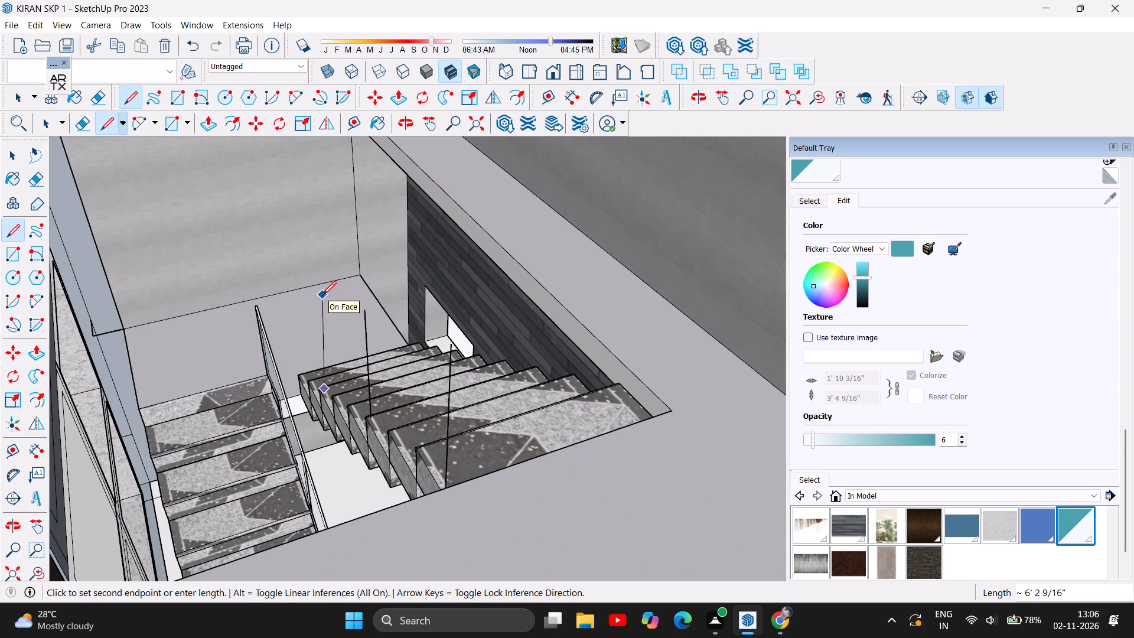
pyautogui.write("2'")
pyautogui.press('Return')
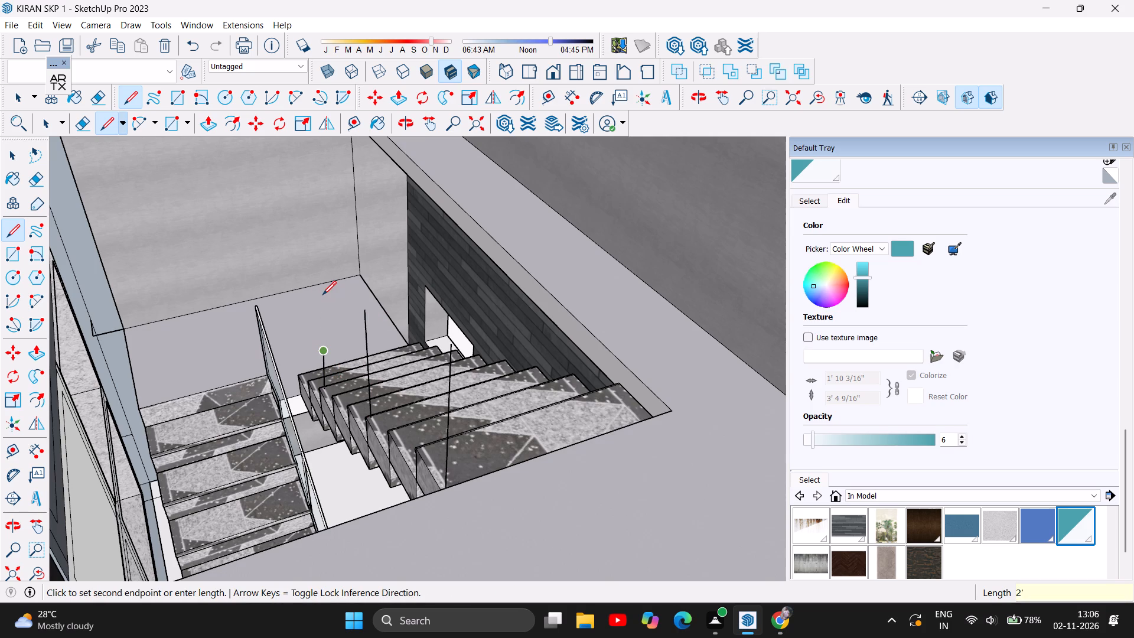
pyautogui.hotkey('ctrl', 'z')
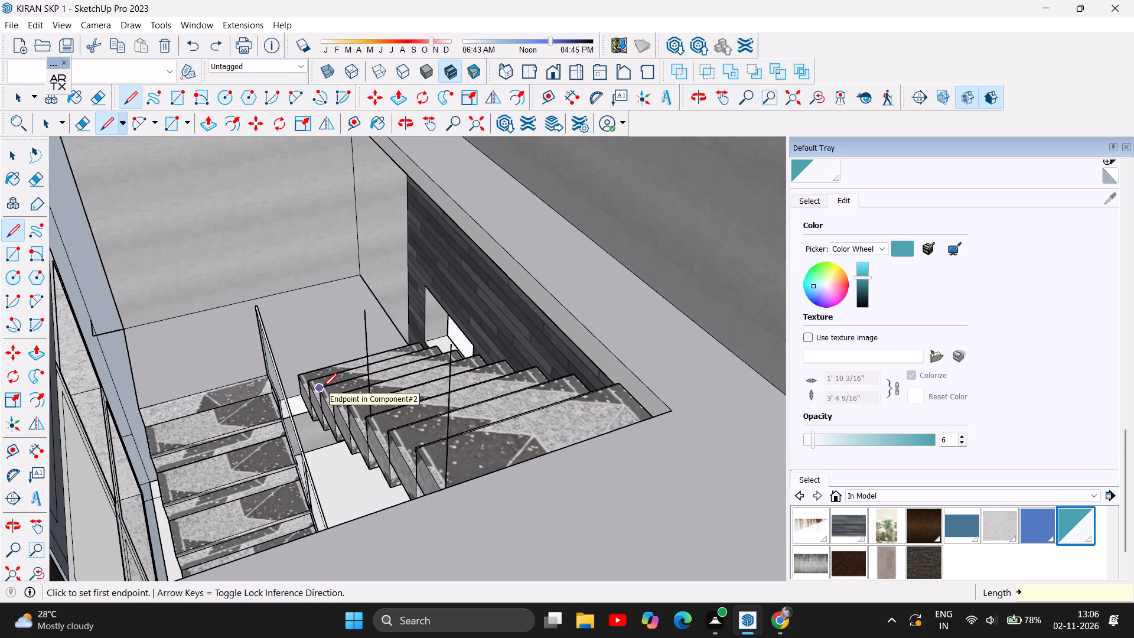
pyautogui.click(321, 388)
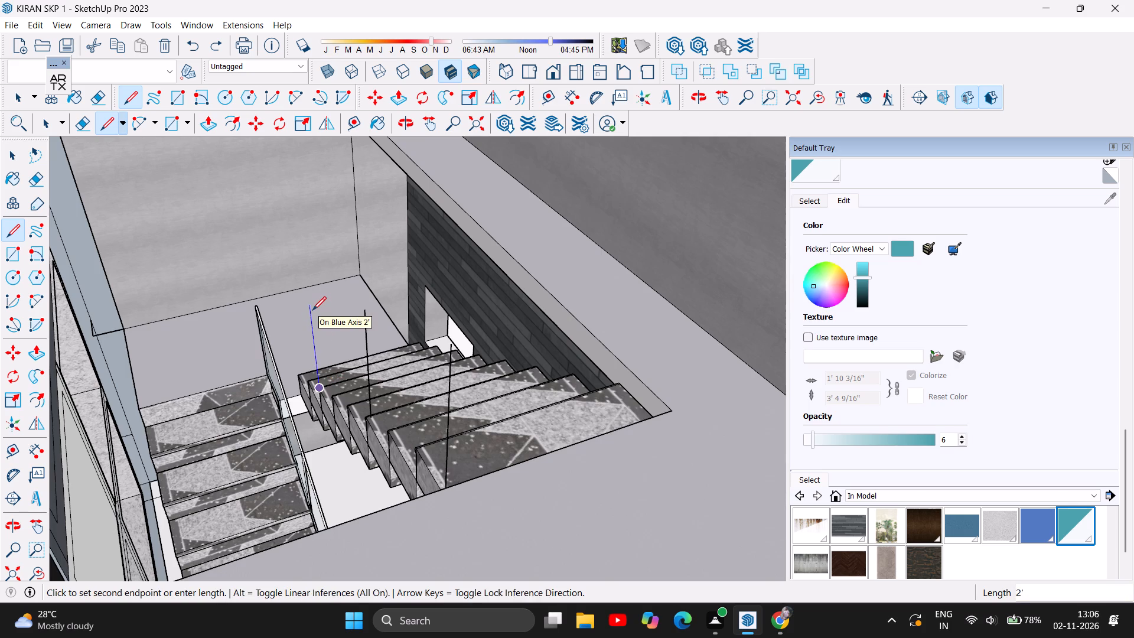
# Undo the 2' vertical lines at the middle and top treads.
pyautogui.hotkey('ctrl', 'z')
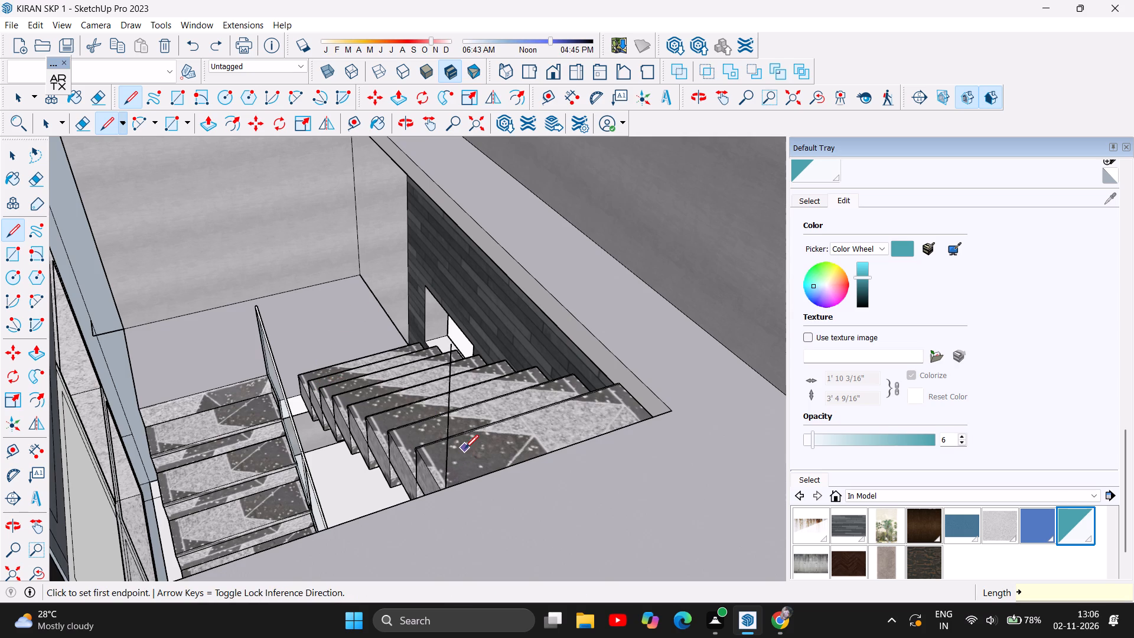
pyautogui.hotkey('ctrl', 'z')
# Draw a 2' vertical line upward from the floor-opening edge at the top tread, slightly further from the tread's inner corner.
pyautogui.click(452, 490)
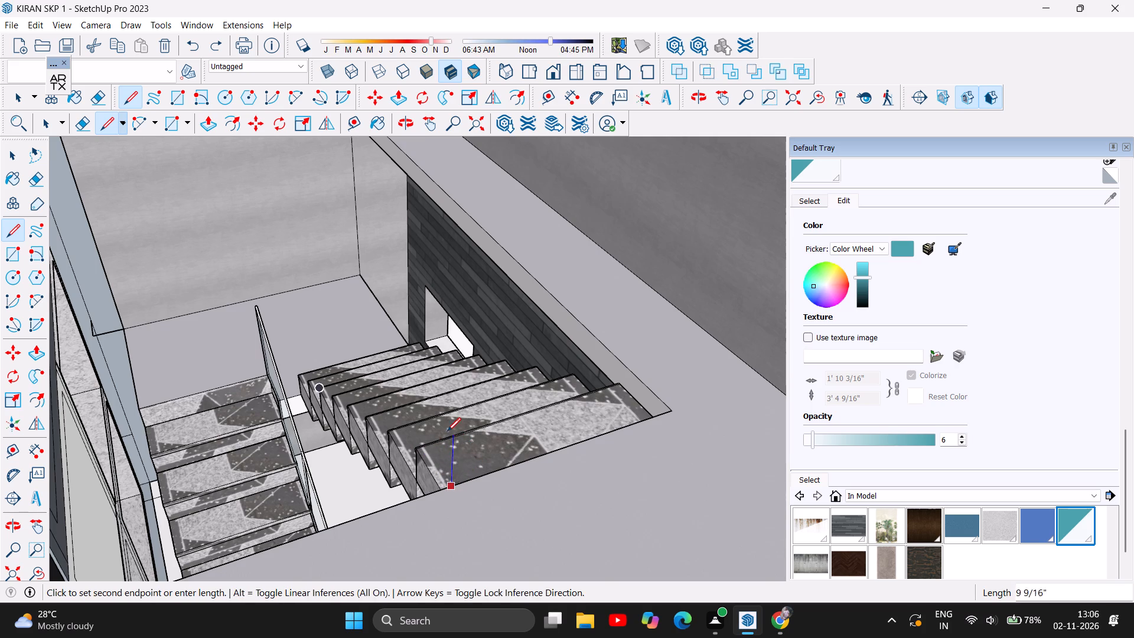
pyautogui.write("2'")
pyautogui.press('Return')
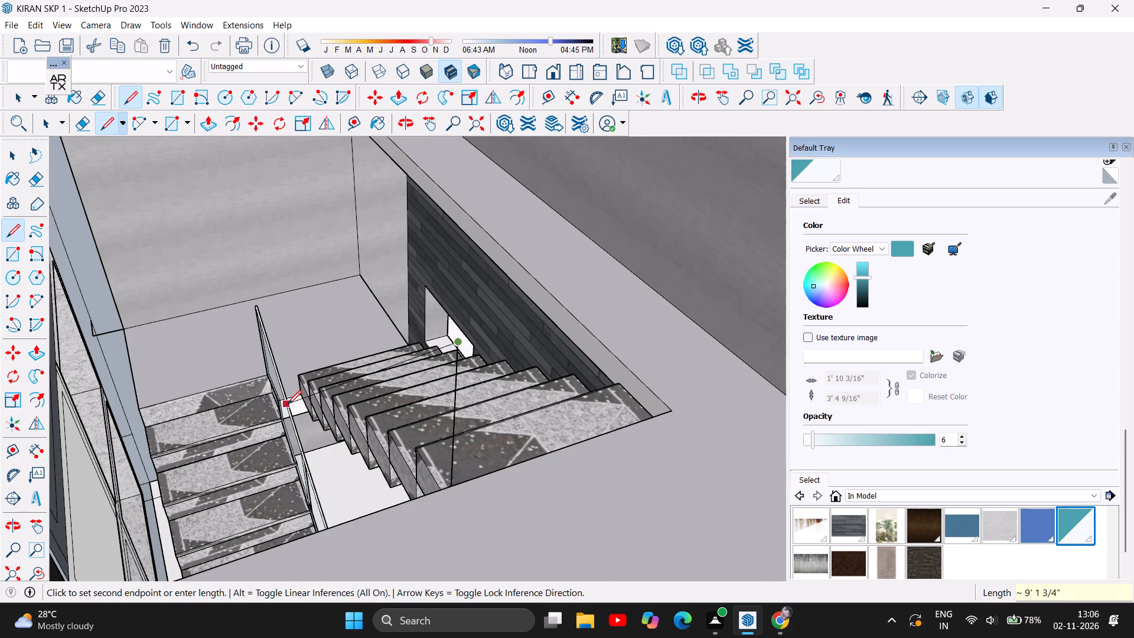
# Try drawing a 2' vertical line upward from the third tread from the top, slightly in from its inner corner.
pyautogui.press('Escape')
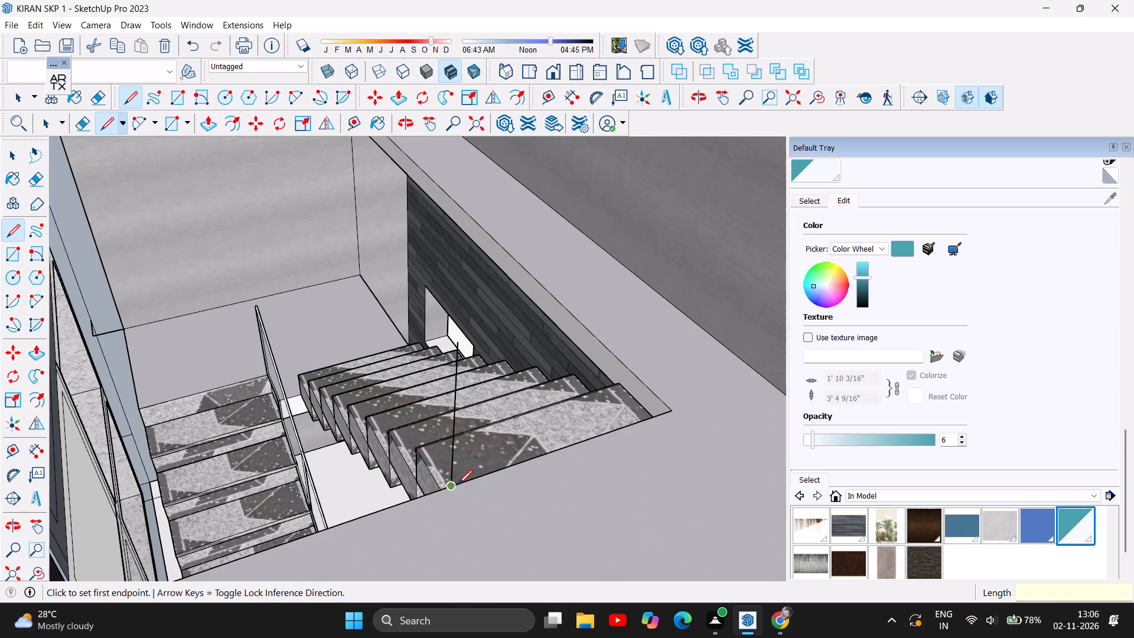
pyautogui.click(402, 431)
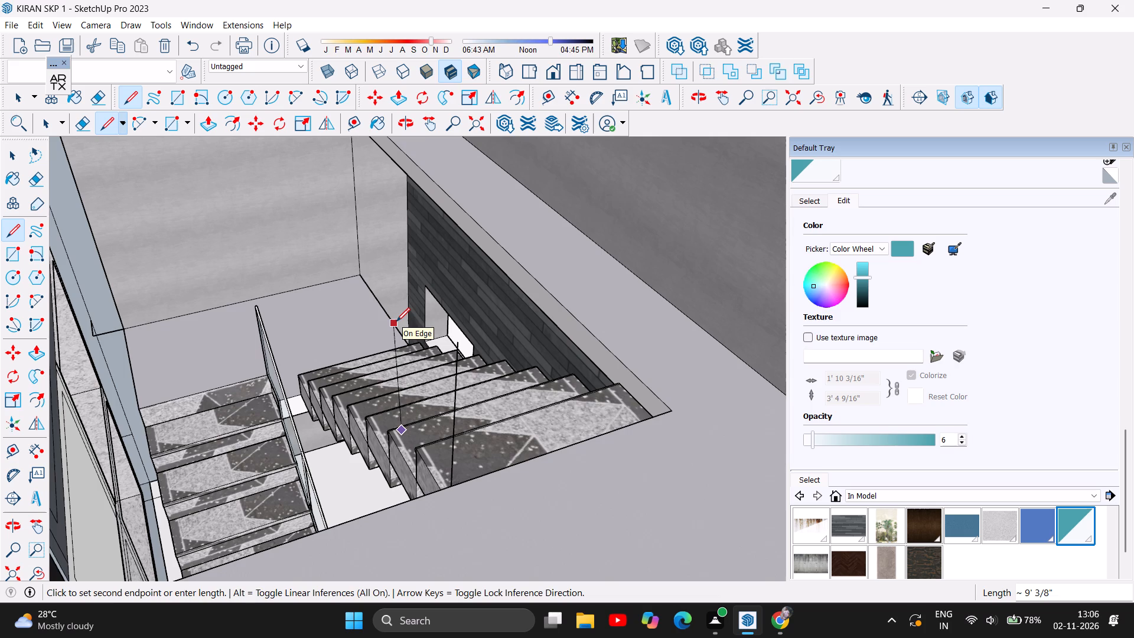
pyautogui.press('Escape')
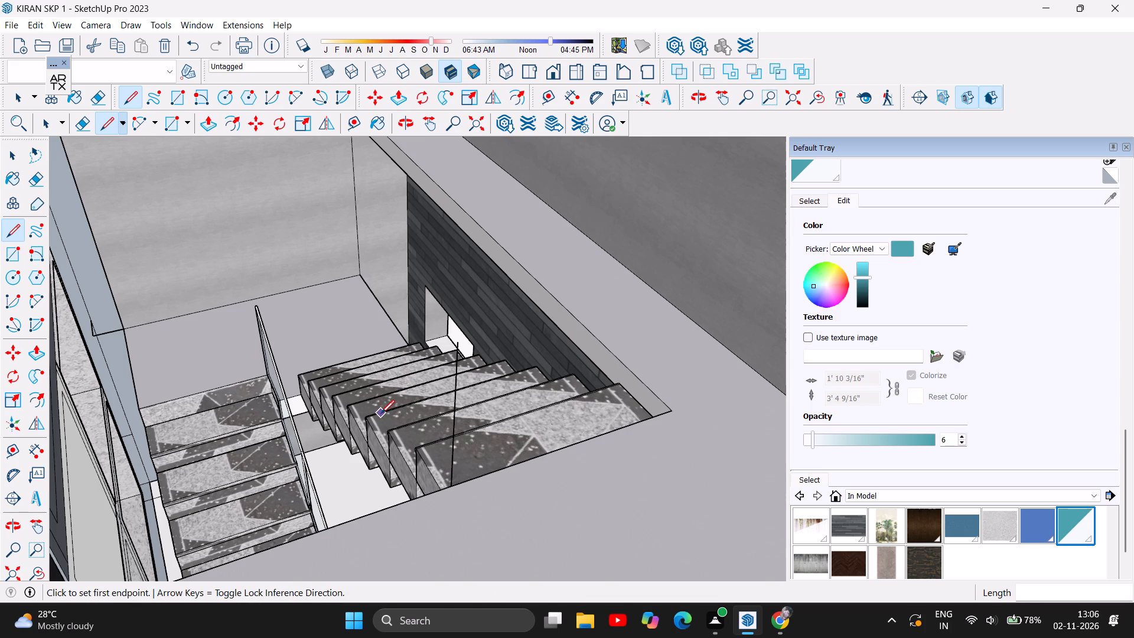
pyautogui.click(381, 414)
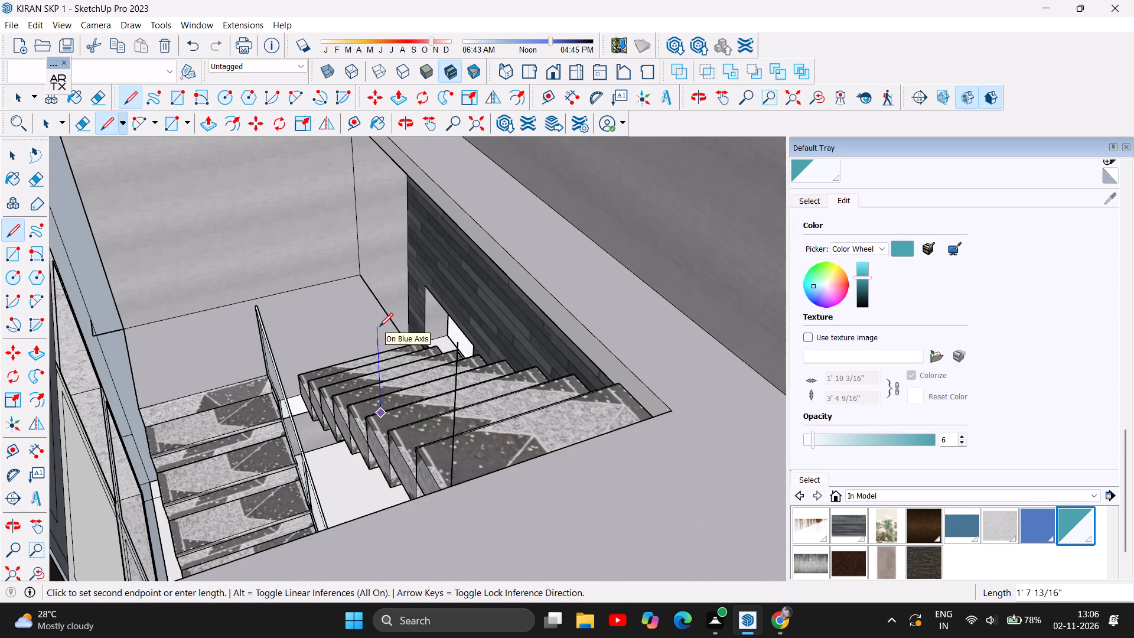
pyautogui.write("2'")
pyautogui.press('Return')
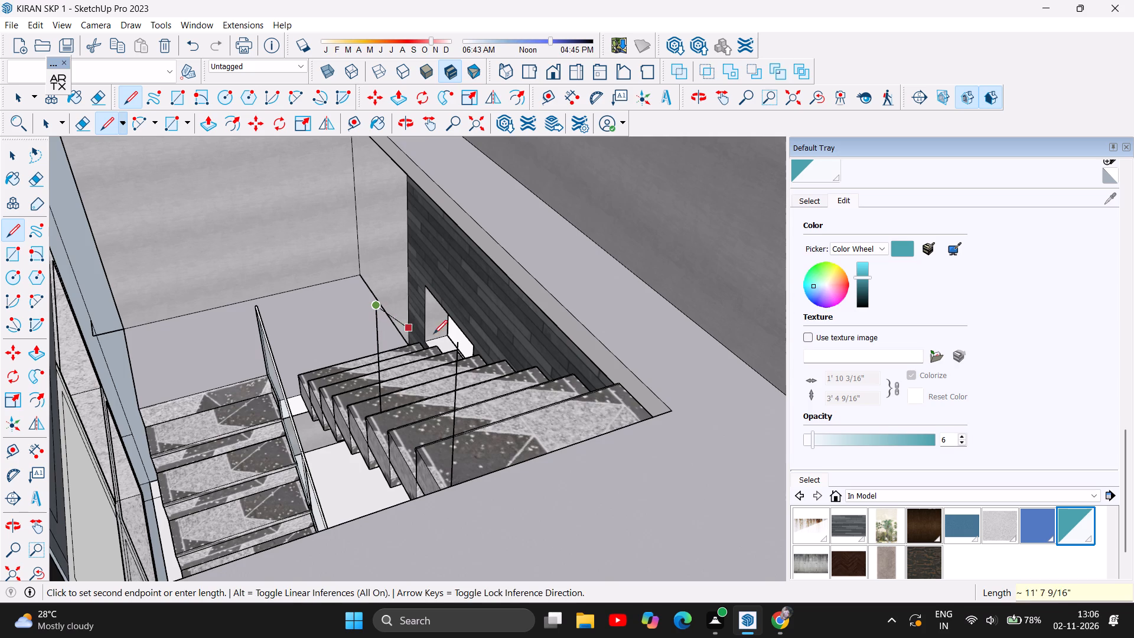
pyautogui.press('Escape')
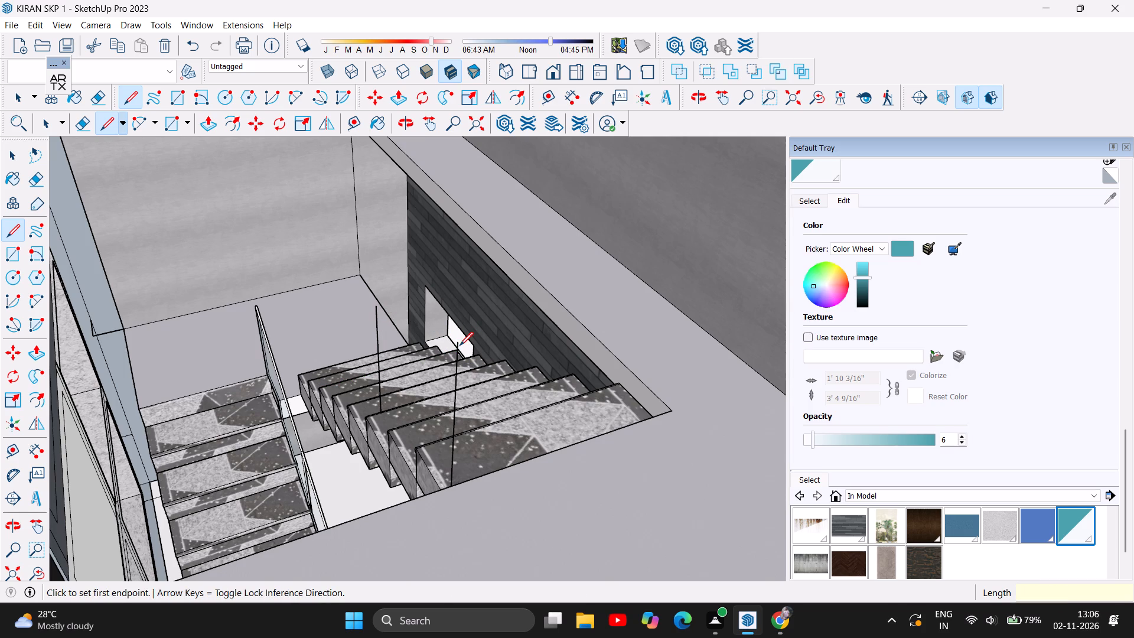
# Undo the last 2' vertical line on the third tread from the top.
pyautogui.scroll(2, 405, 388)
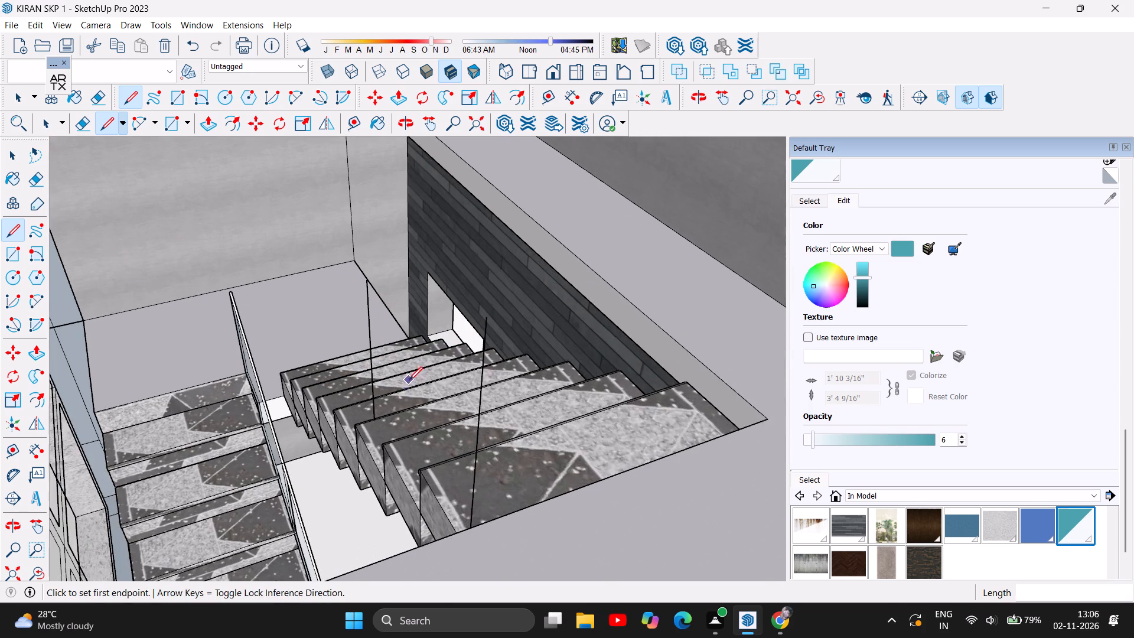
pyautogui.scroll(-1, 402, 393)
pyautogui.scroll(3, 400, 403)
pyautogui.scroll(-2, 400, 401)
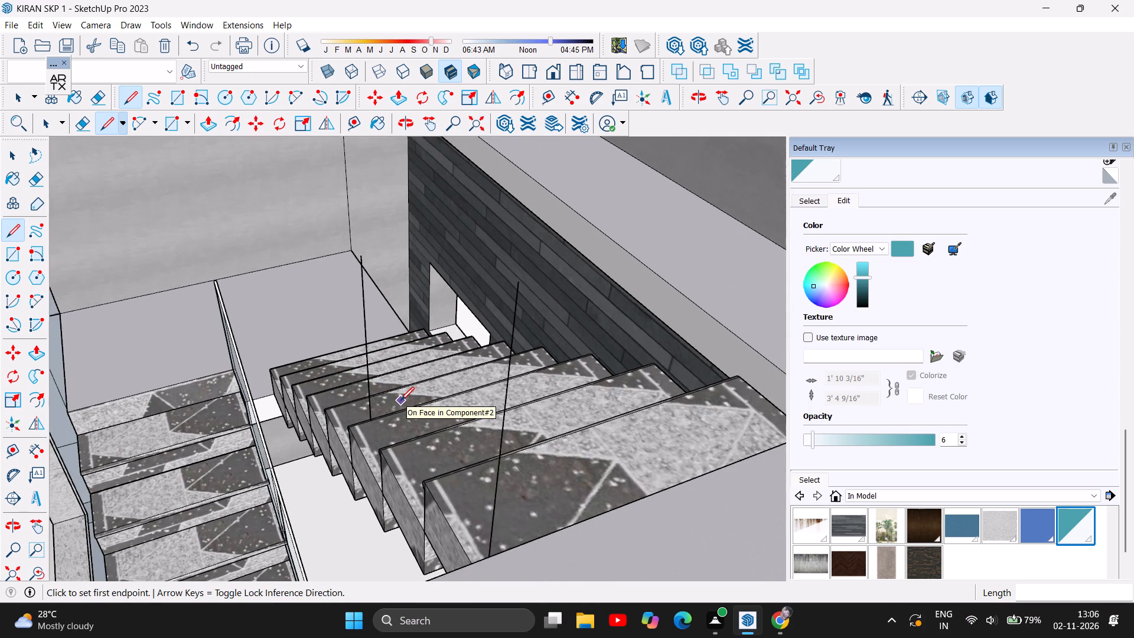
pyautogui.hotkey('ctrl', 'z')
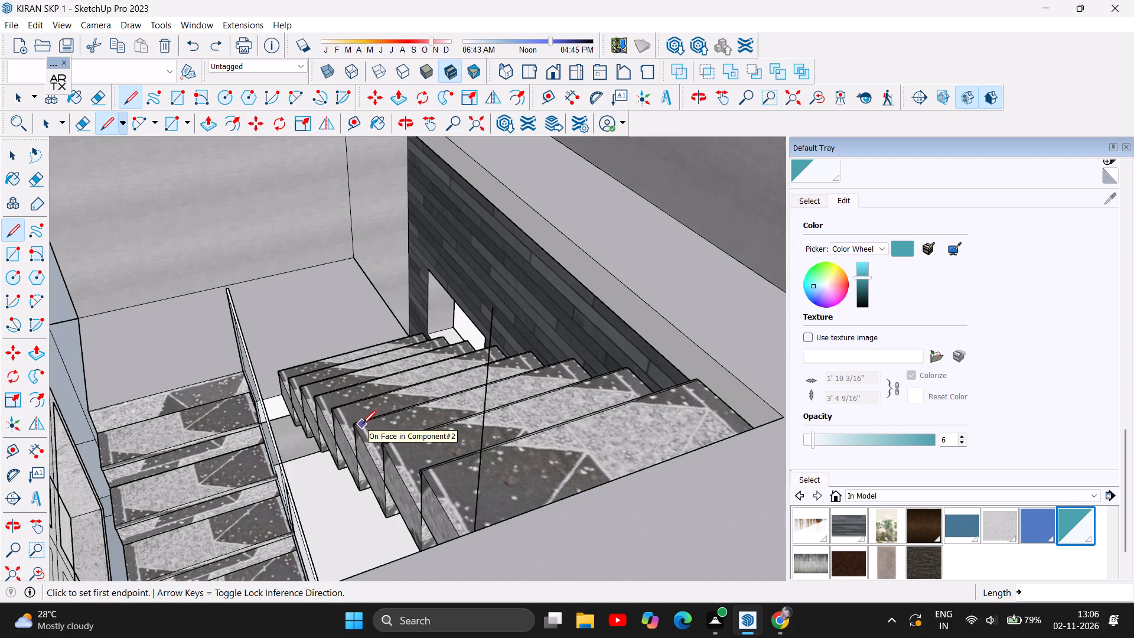
# Draw a 2' vertical line upward from the inner corner of the third tread from the top.
pyautogui.click(362, 424)
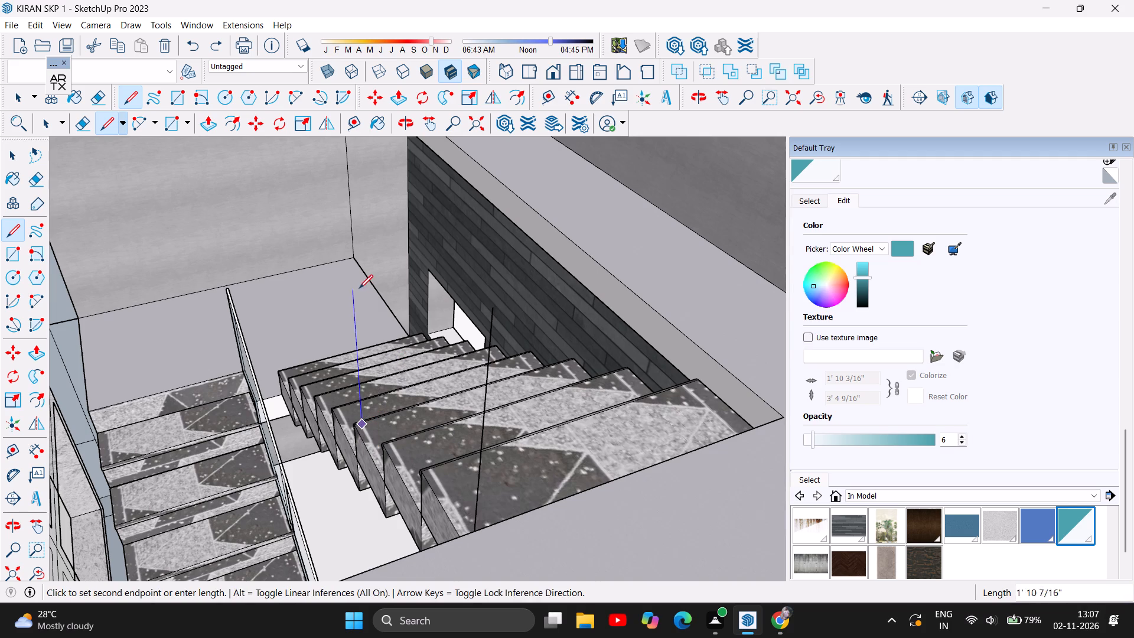
pyautogui.write("2'")
pyautogui.press('Return')
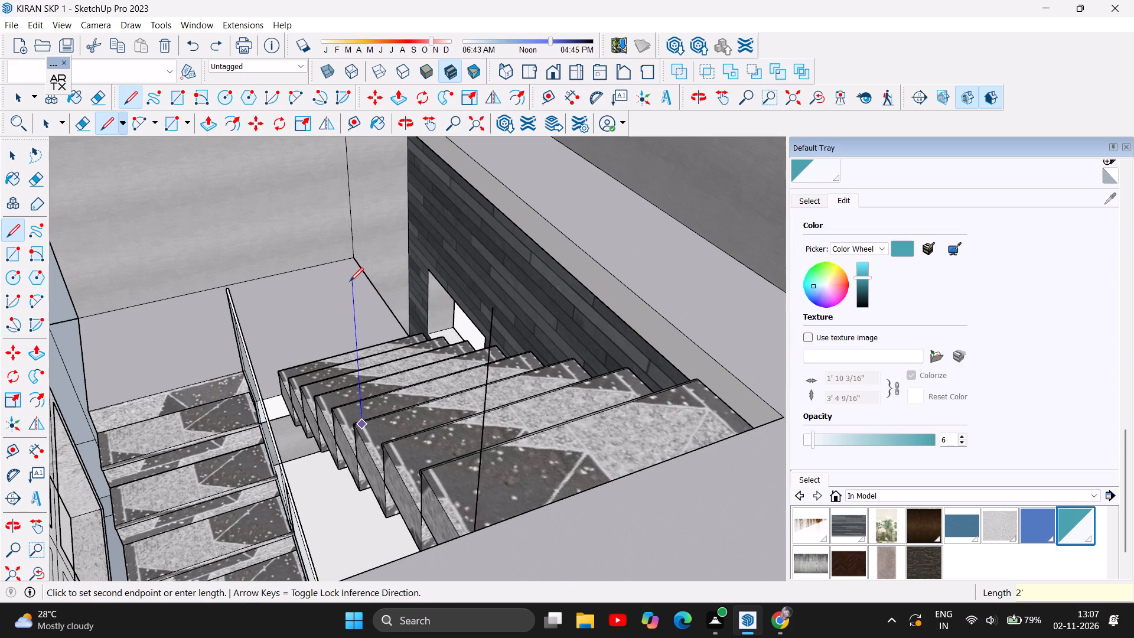
pyautogui.press('Escape')
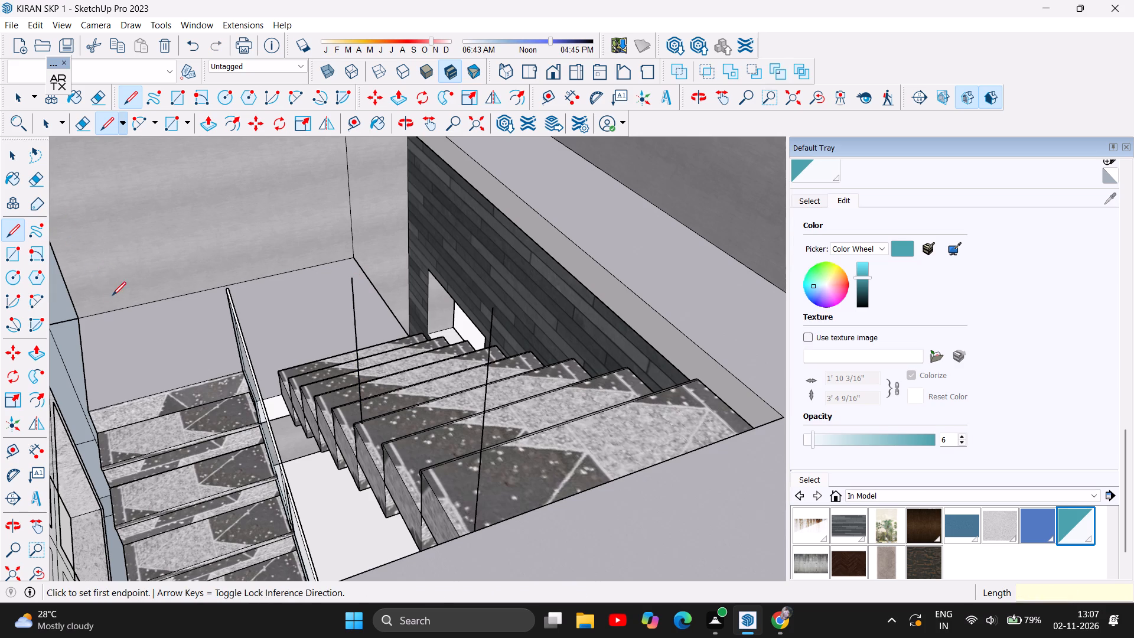
# Draw a 2' vertical line upward near the inner corner of a tread further down the same flight.
pyautogui.click(324, 399)
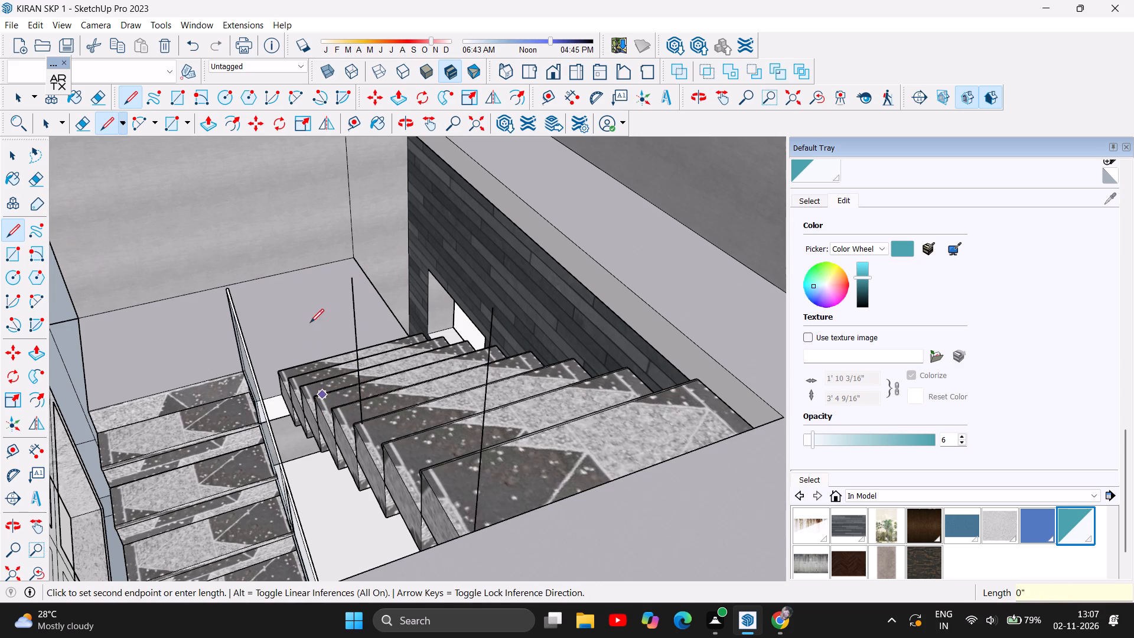
pyautogui.write("2'")
pyautogui.press('Return')
pyautogui.press('Escape')
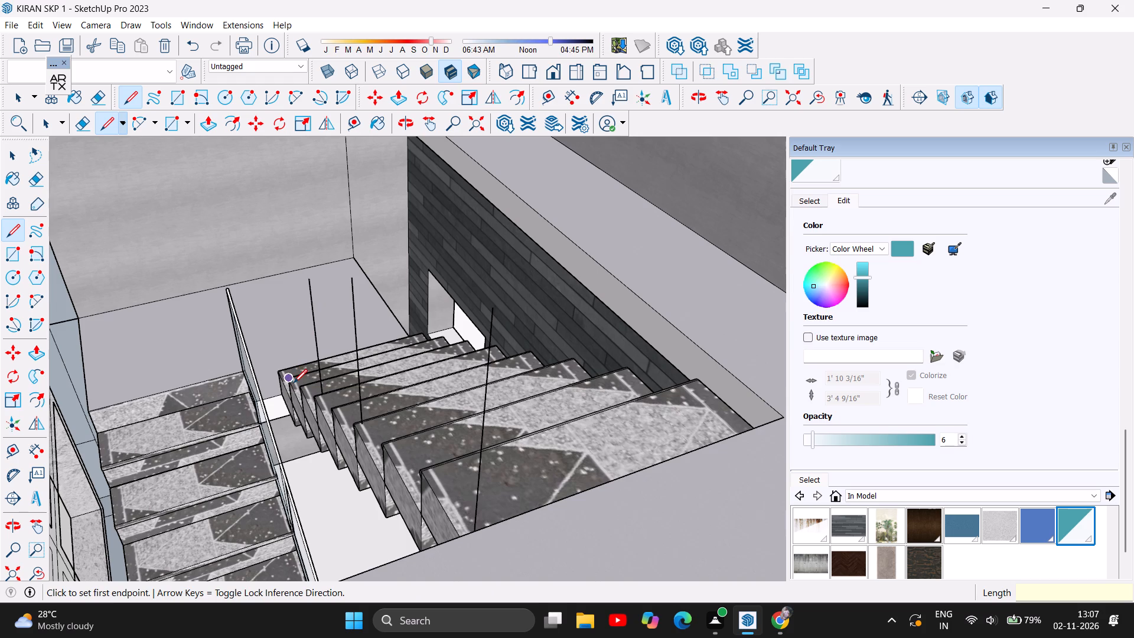
# Save the model with the new vertical railing lines.
pyautogui.scroll(2, 294, 383)
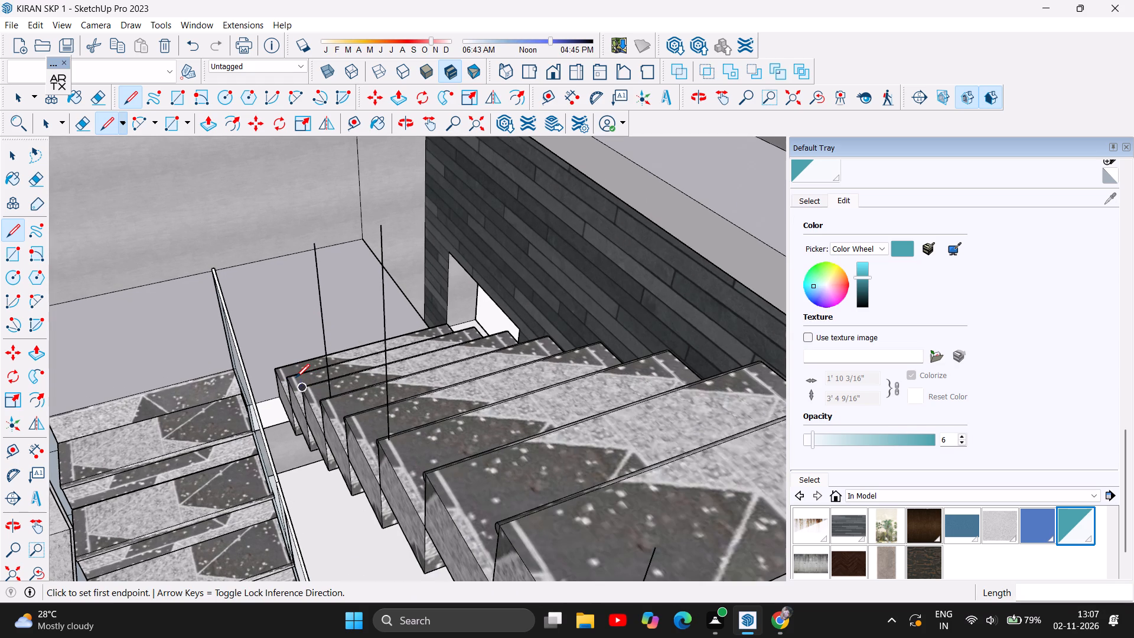
pyautogui.scroll(-2, 336, 301)
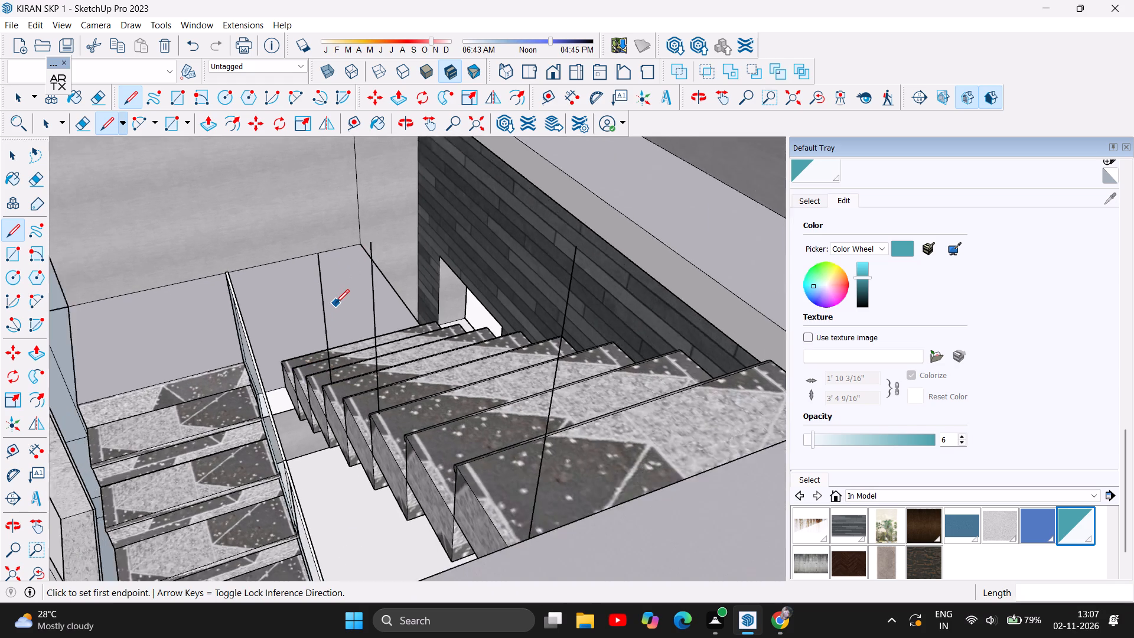
pyautogui.scroll(-1, 335, 303)
pyautogui.hotkey('ctrl', 's')
pyautogui.scroll(-2, 434, 344)
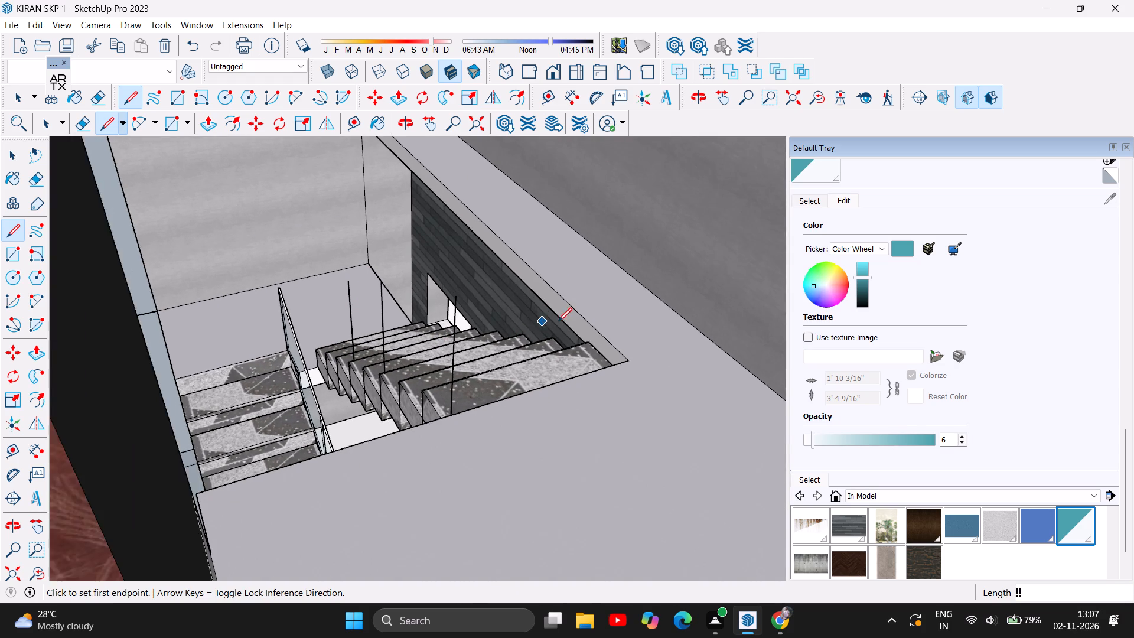
pyautogui.scroll(-1, 591, 344)
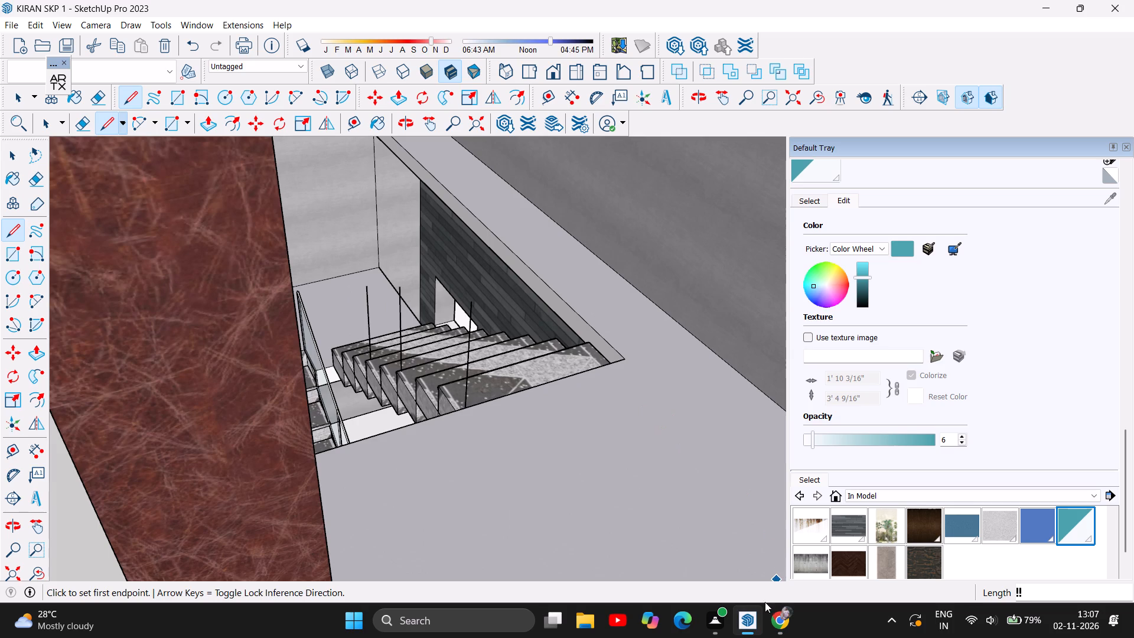
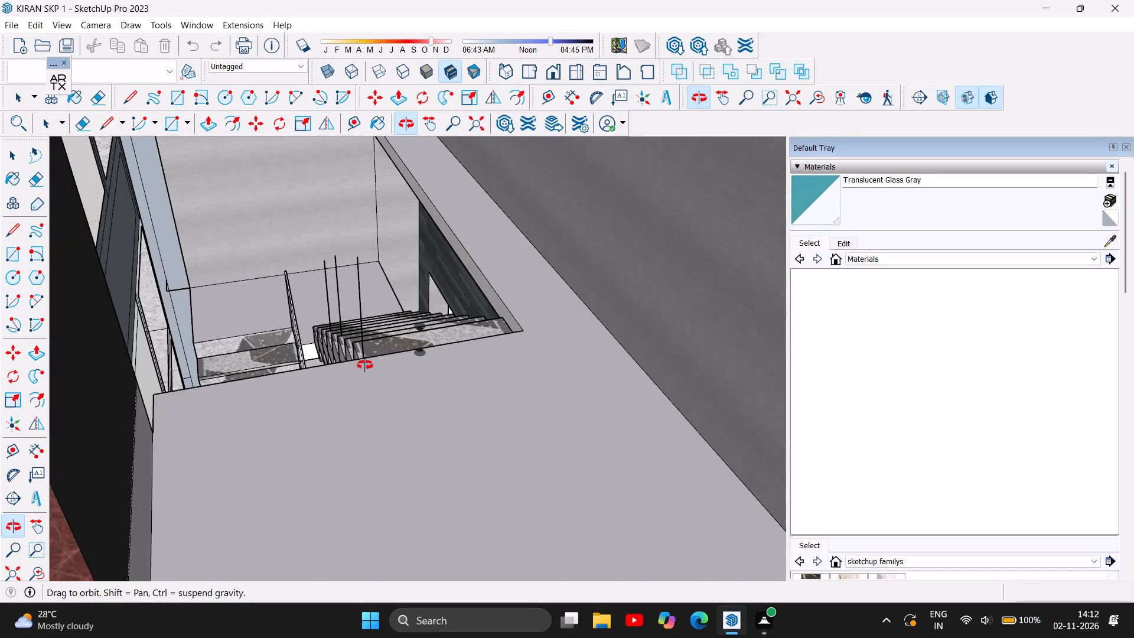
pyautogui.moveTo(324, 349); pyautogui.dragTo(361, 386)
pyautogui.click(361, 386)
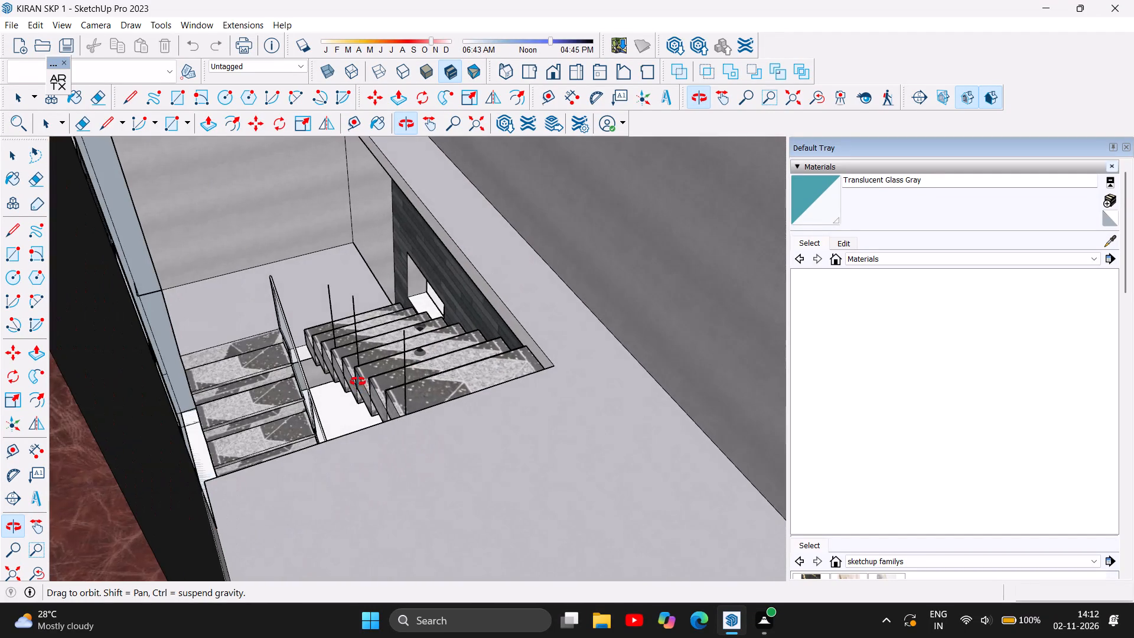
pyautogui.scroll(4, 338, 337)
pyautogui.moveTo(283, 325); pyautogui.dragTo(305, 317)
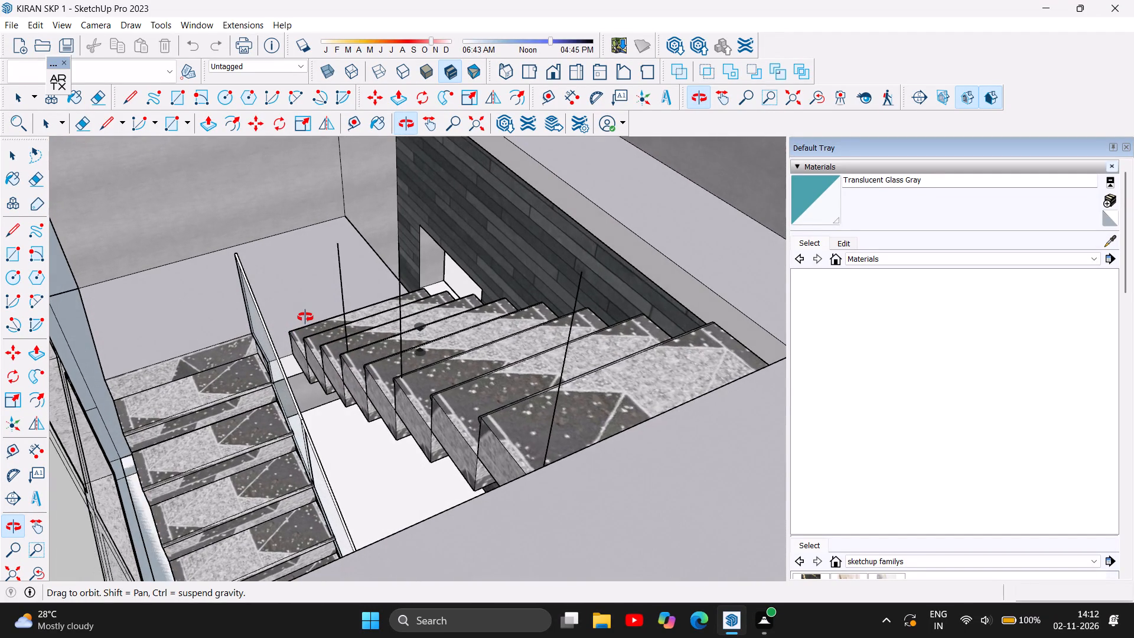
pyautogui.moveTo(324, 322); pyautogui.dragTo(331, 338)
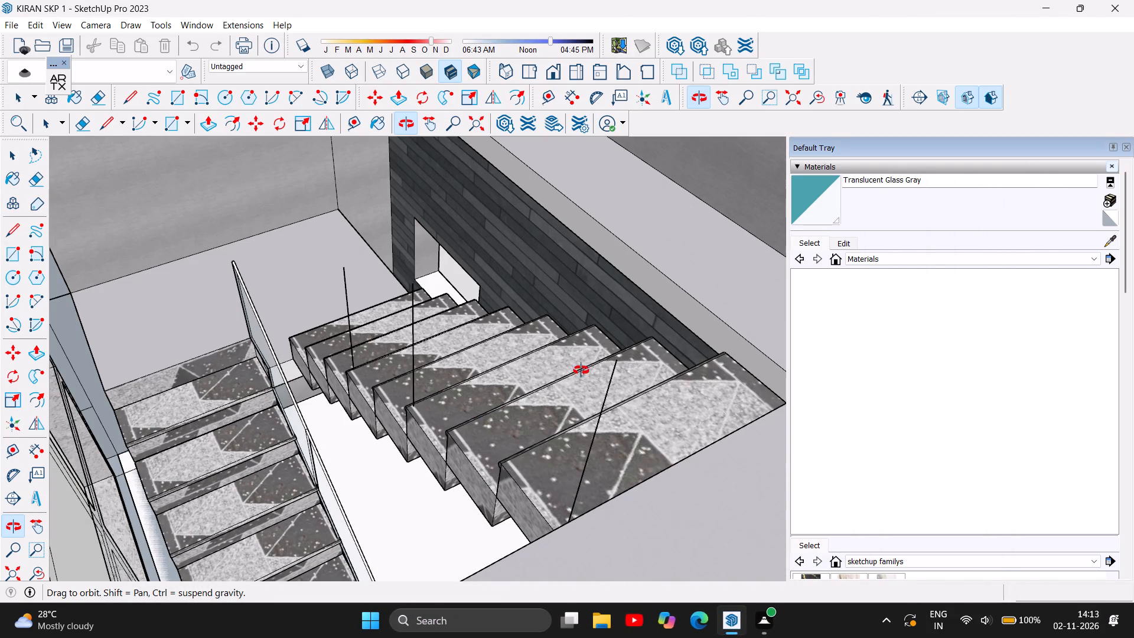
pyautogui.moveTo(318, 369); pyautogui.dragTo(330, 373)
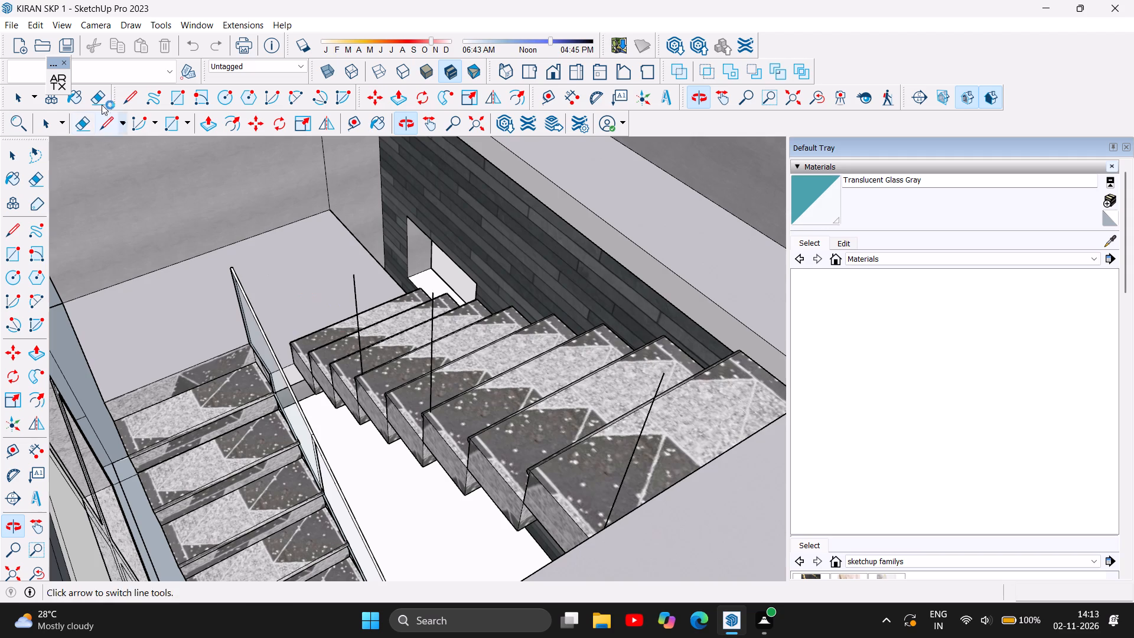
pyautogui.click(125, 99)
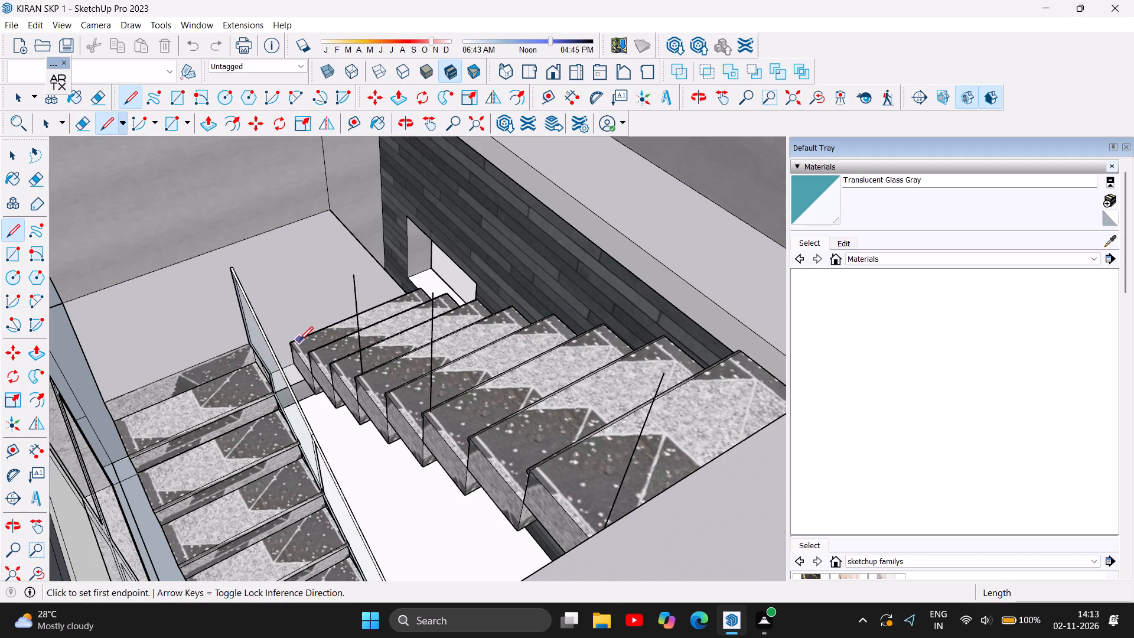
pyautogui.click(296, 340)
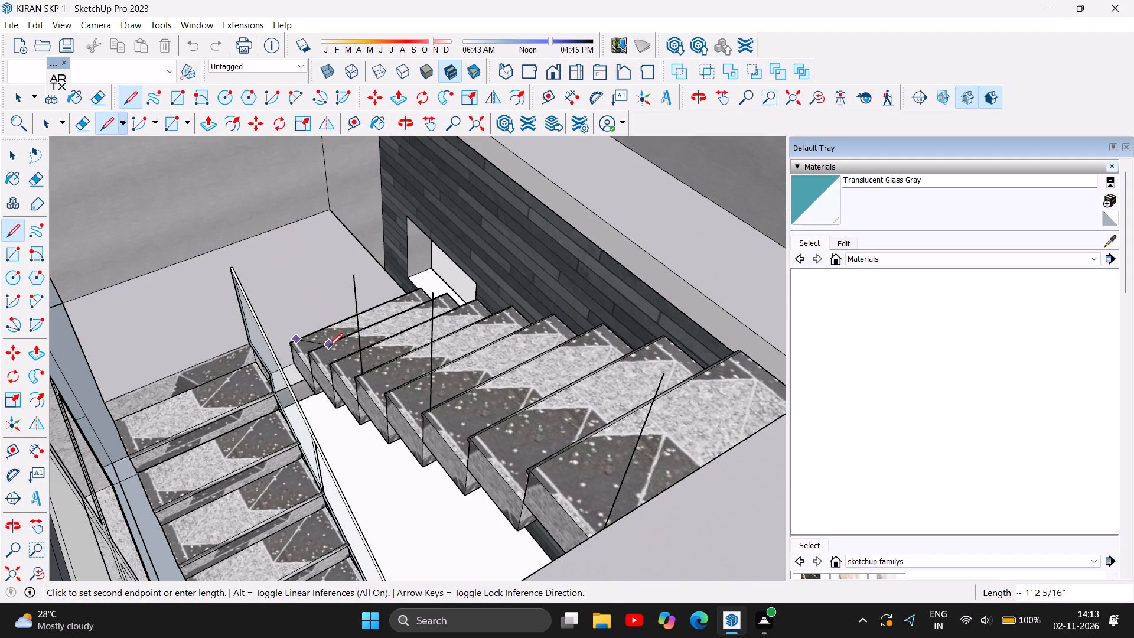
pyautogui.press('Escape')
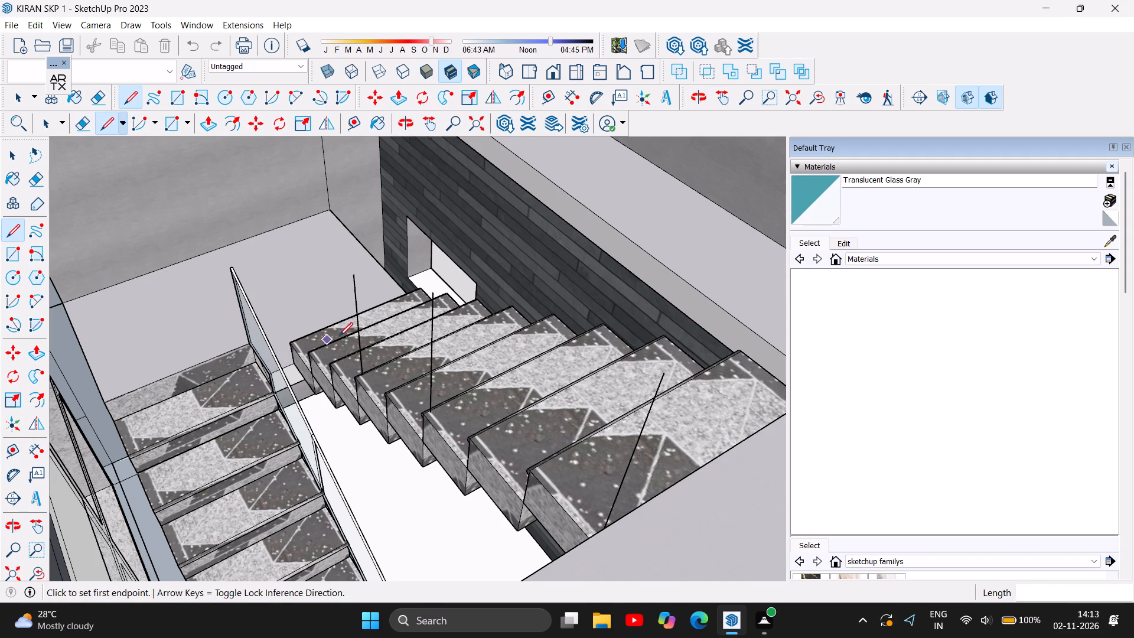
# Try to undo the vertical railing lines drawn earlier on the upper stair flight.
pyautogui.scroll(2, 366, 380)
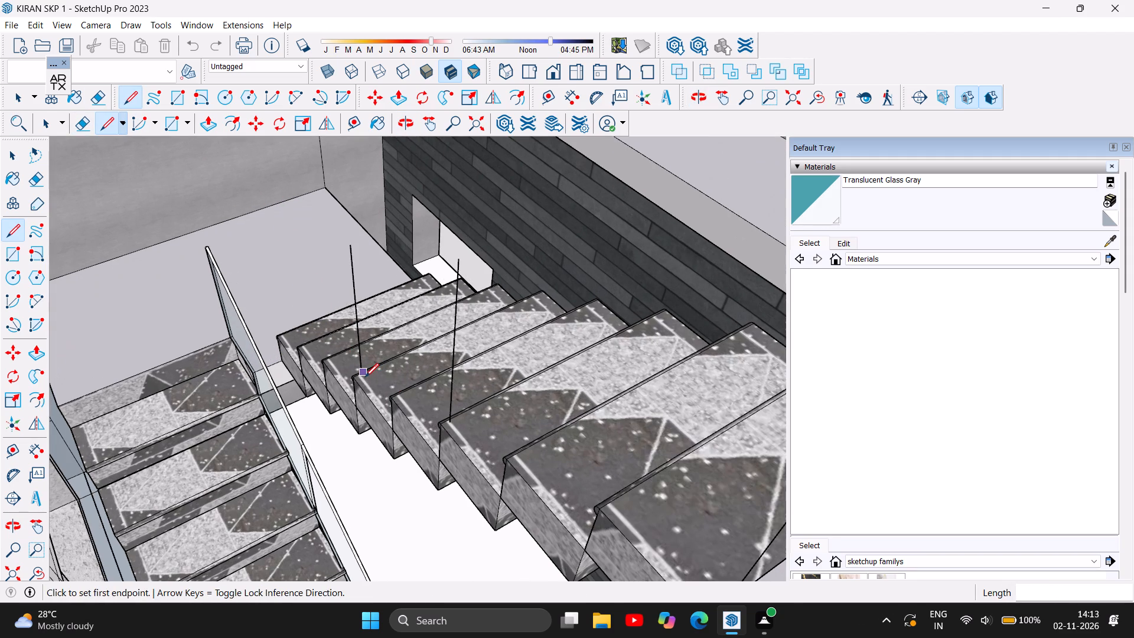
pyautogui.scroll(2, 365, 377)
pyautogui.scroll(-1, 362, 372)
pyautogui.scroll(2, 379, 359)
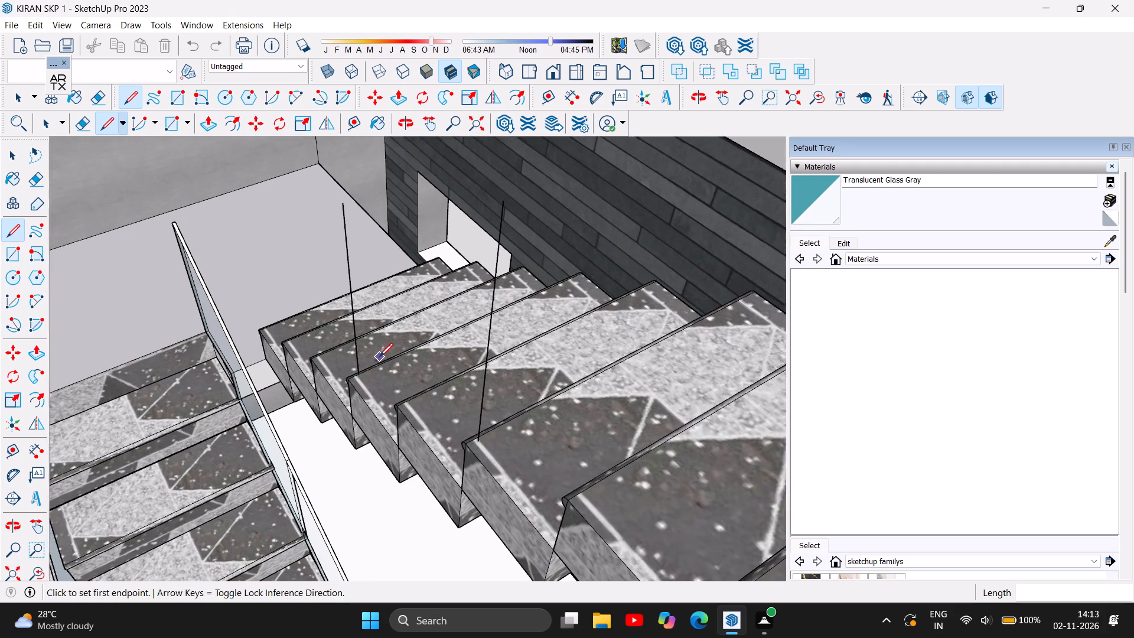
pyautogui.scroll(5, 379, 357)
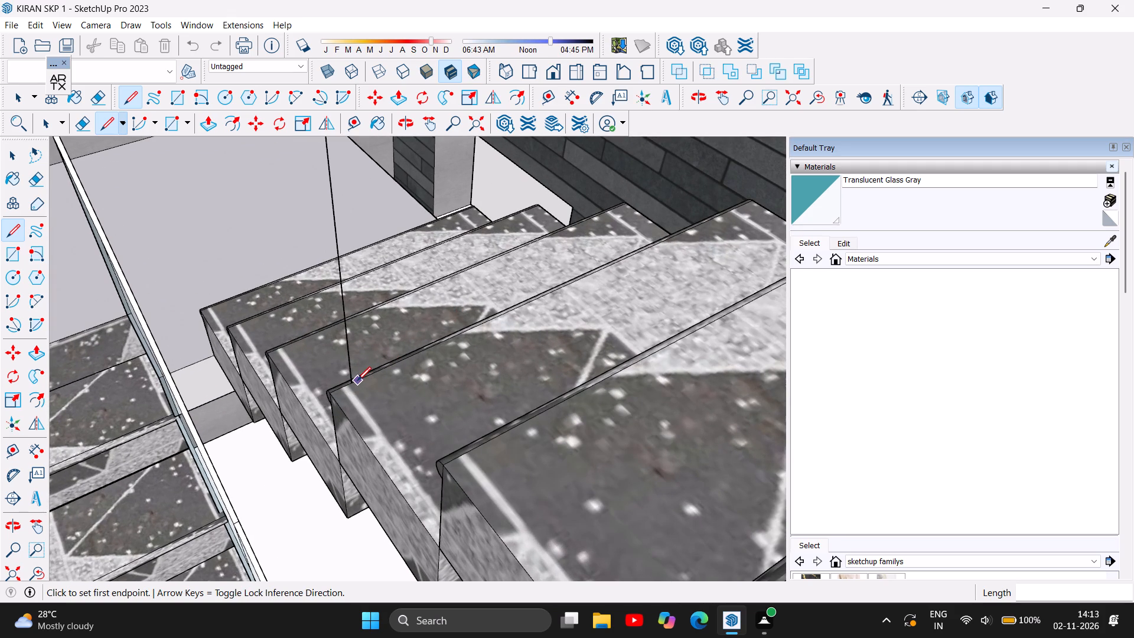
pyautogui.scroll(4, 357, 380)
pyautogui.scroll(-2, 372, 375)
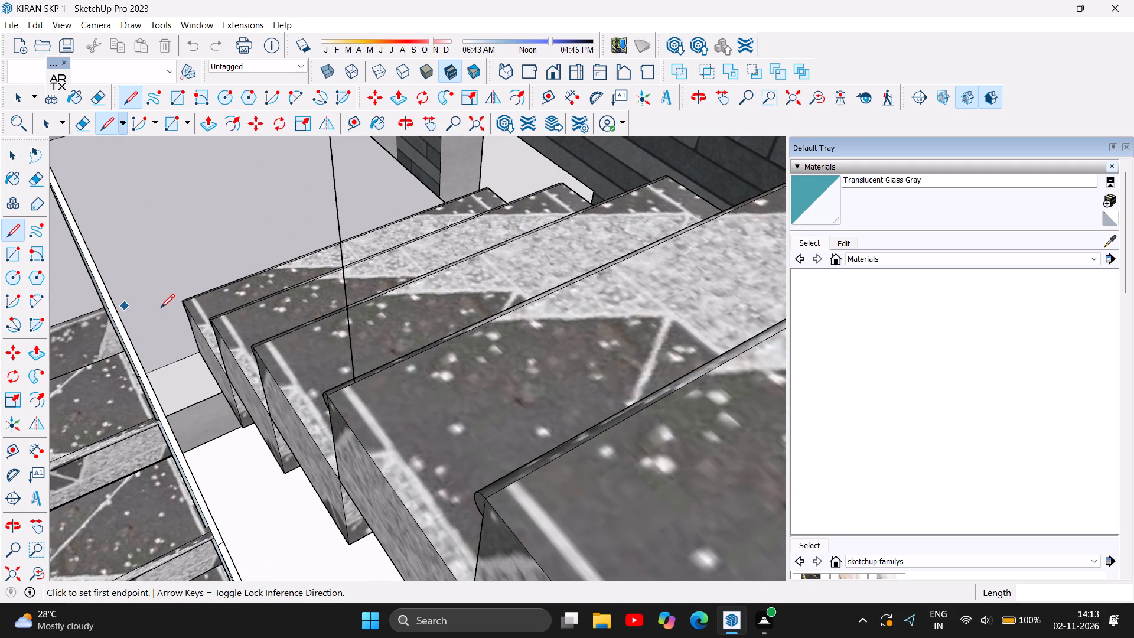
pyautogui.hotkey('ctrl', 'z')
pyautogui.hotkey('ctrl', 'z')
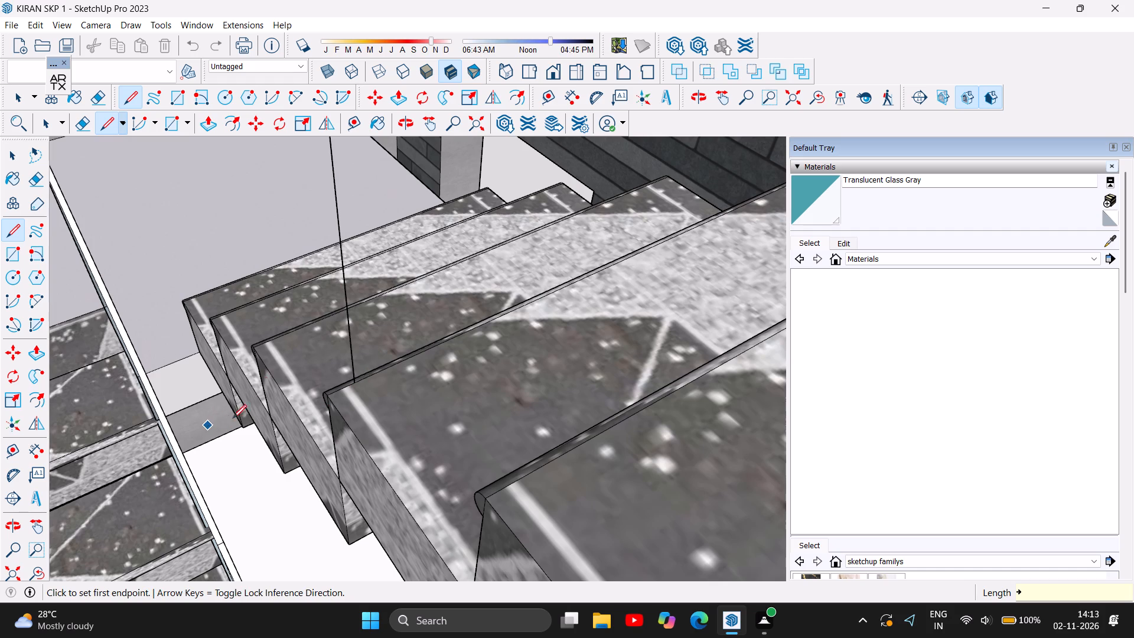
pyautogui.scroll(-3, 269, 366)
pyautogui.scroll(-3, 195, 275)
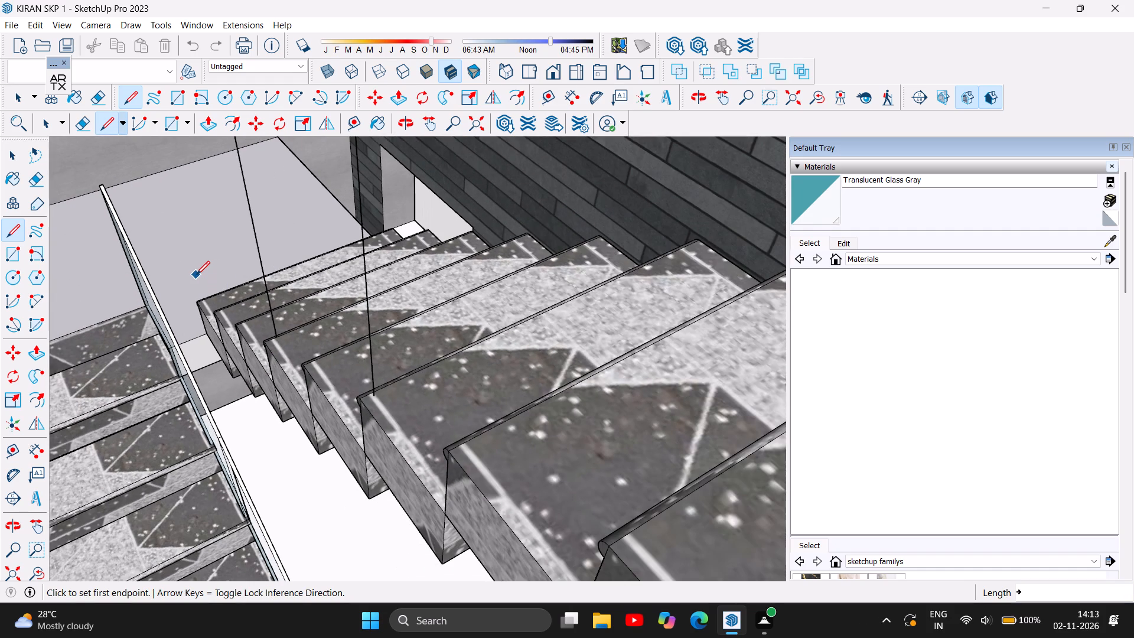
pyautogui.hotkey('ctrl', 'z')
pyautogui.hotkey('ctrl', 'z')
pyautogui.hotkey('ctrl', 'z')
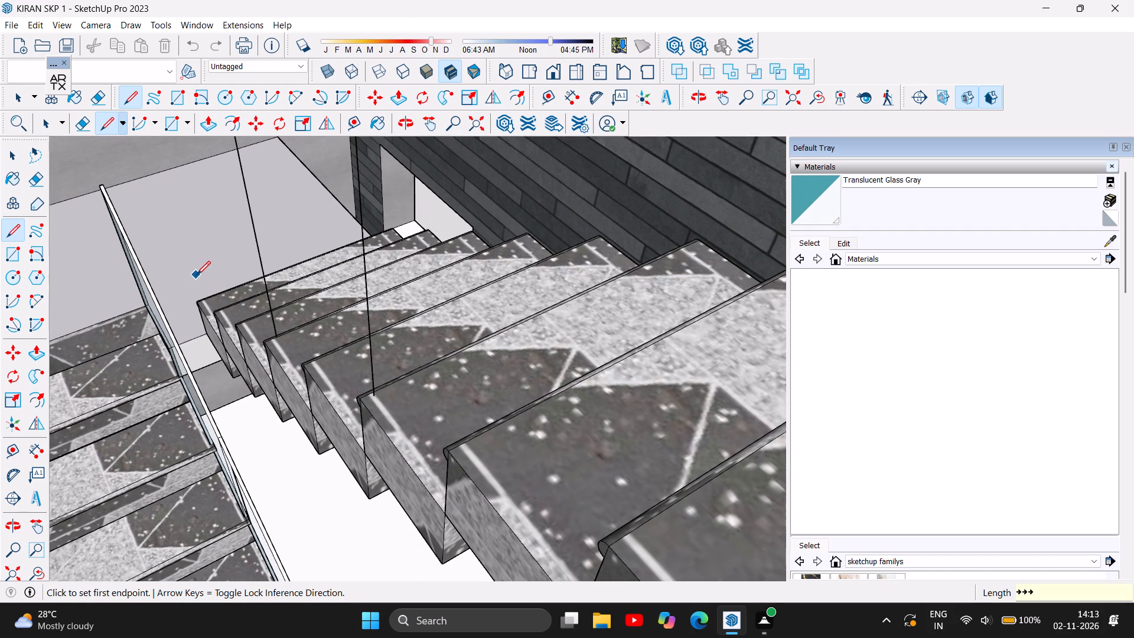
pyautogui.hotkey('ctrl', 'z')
# Delete the three vertical railing lines standing along the open side of the upper stair flight.
pyautogui.scroll(-4, 232, 333)
pyautogui.click(14, 159)
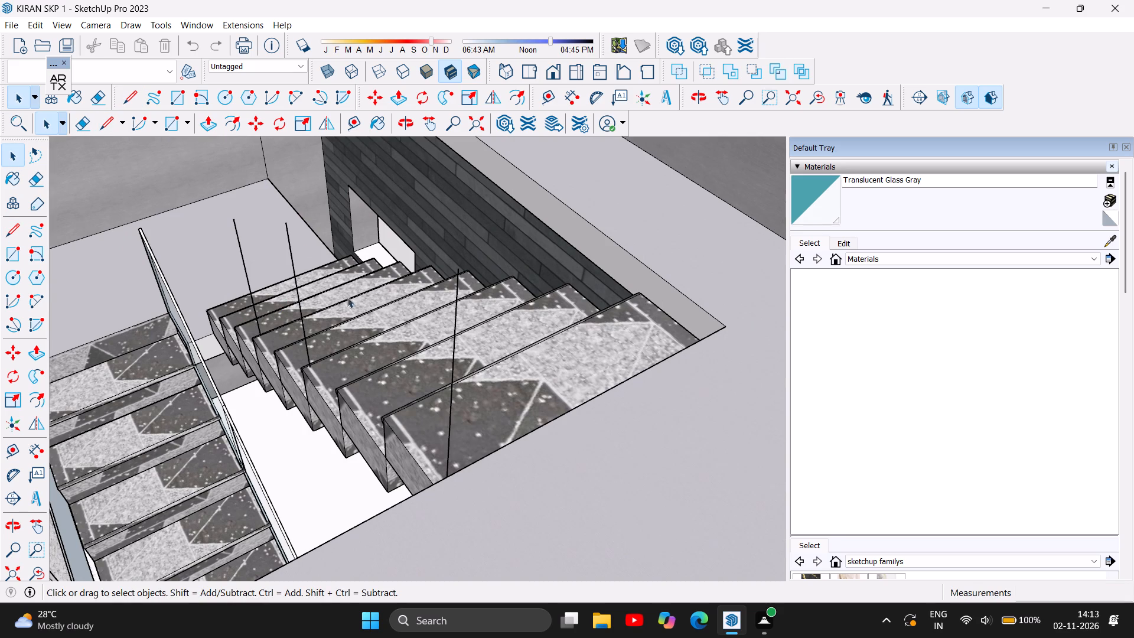
pyautogui.click(247, 278)
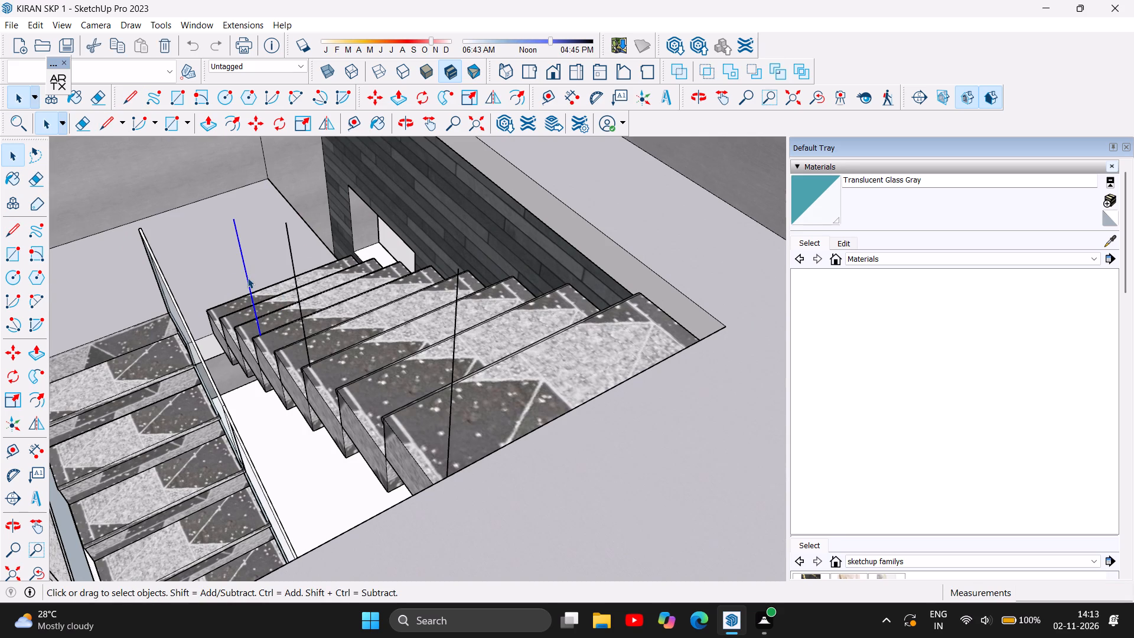
pyautogui.press('Delete')
pyautogui.click(296, 285)
pyautogui.press('Delete')
pyautogui.click(454, 367)
pyautogui.press('Delete')
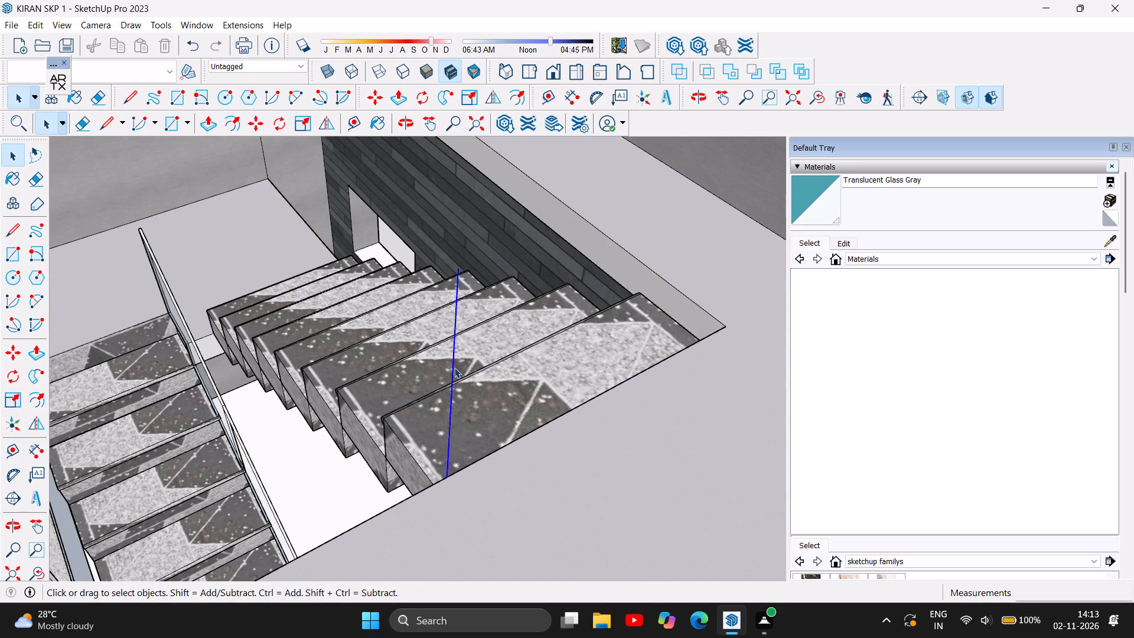
# Draw a 2' vertical line upward from the floor edge at the head of the upper flight.
pyautogui.click(128, 100)
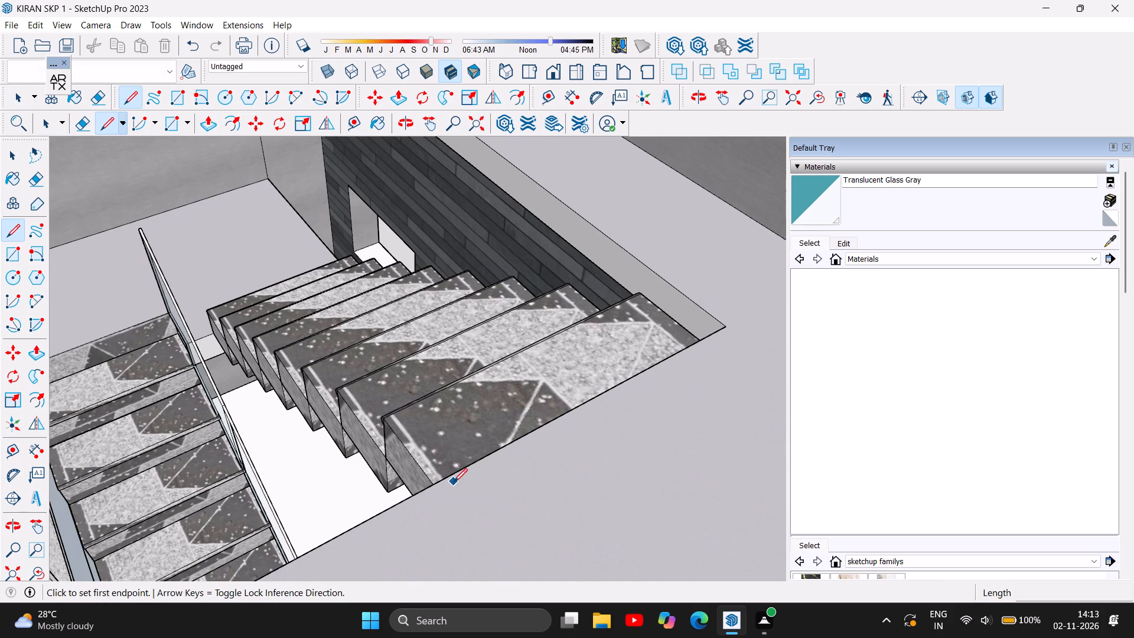
pyautogui.click(451, 486)
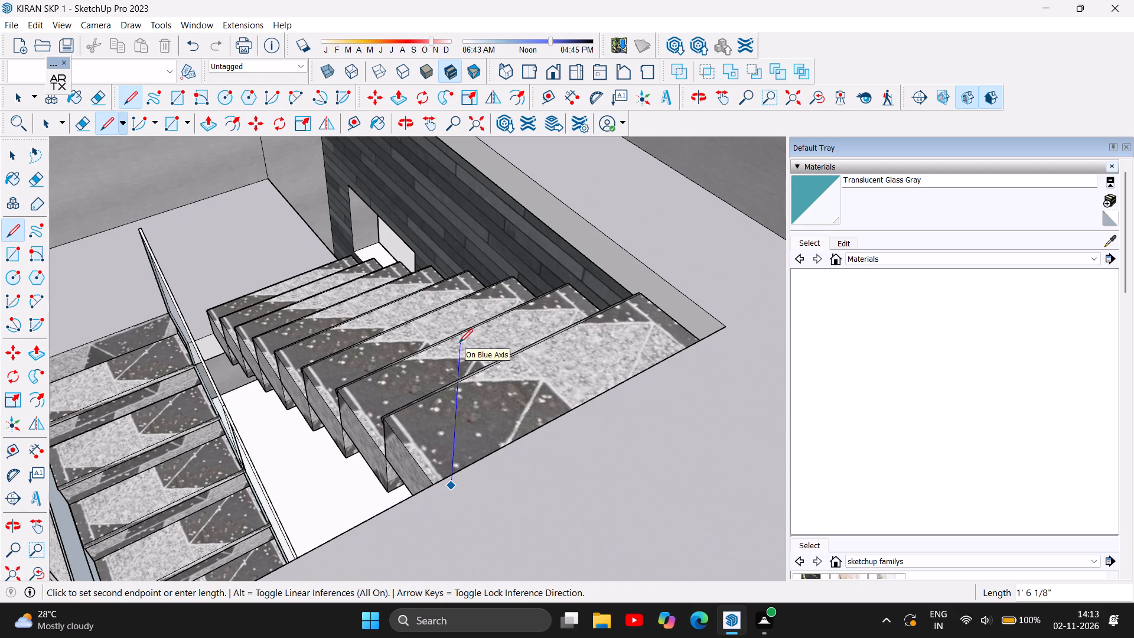
pyautogui.write("2'")
pyautogui.press('Return')
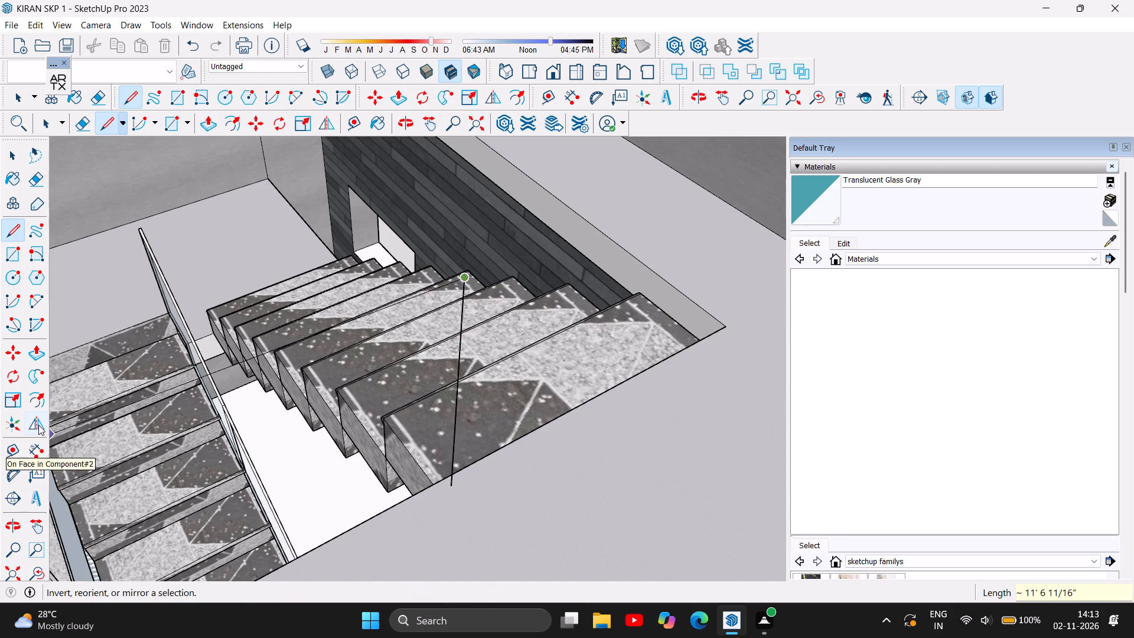
pyautogui.press('Escape')
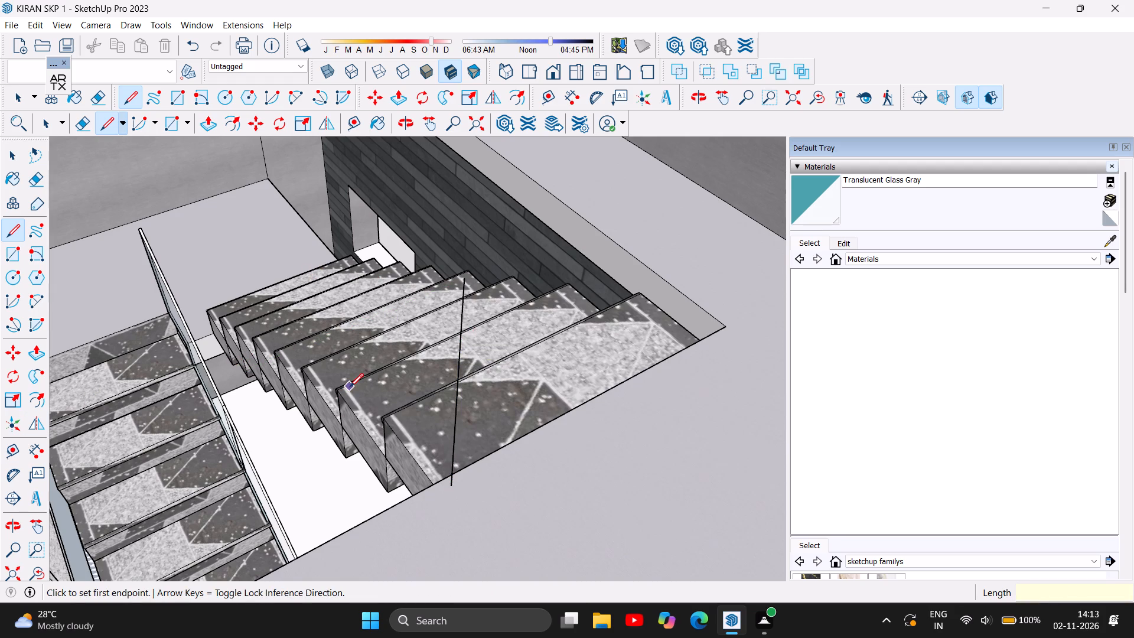
# Draw a 2' vertical line upward near the inner corner of the second tread from the top.
pyautogui.click(351, 392)
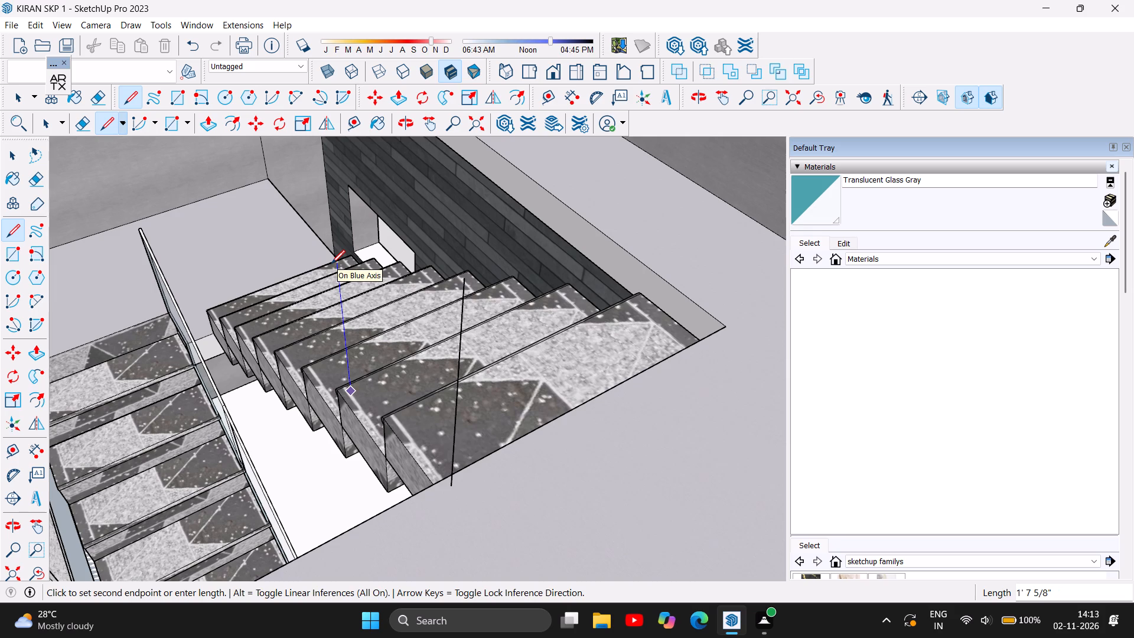
pyautogui.write("2'")
pyautogui.press('Return')
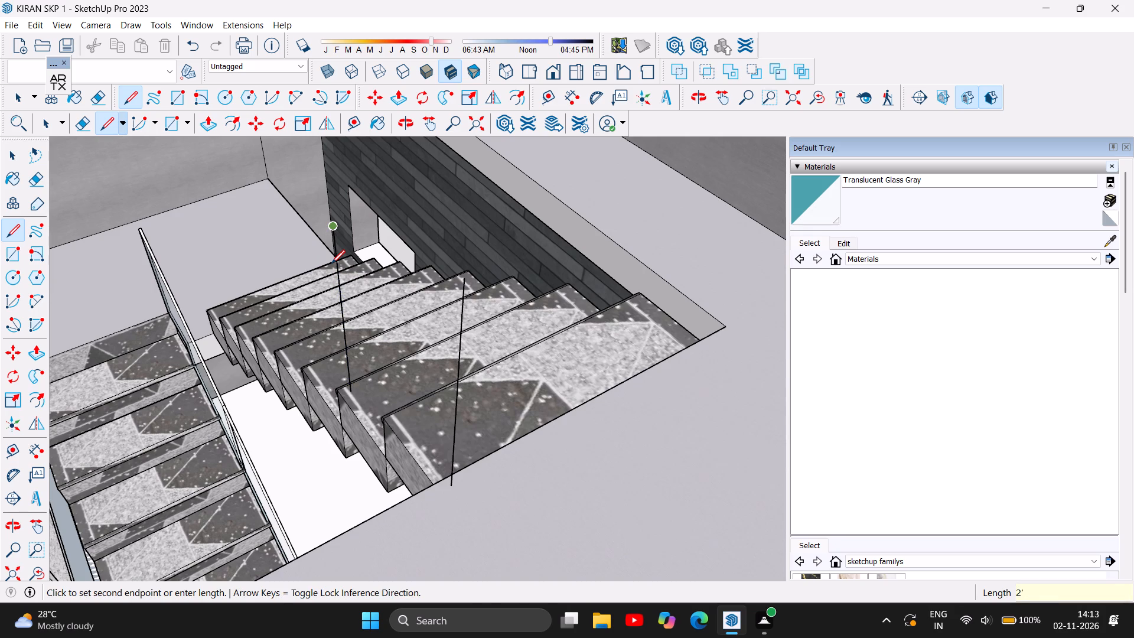
pyautogui.press('Escape')
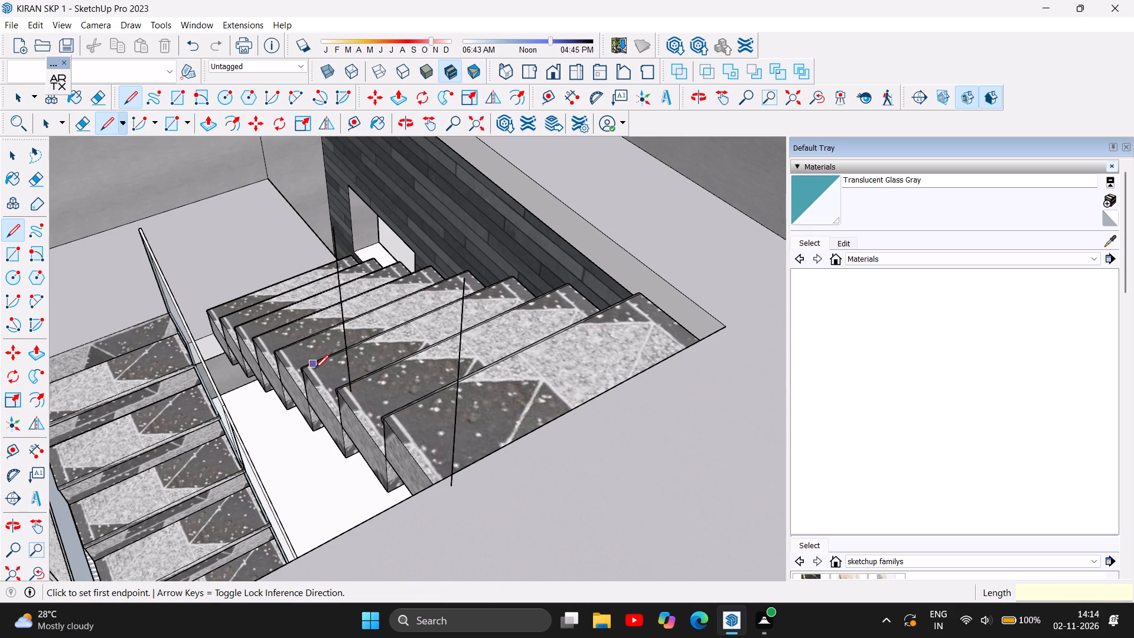
# Draw a 2' vertical line upward near the inner corner of the fourth tread from the top.
pyautogui.click(285, 351)
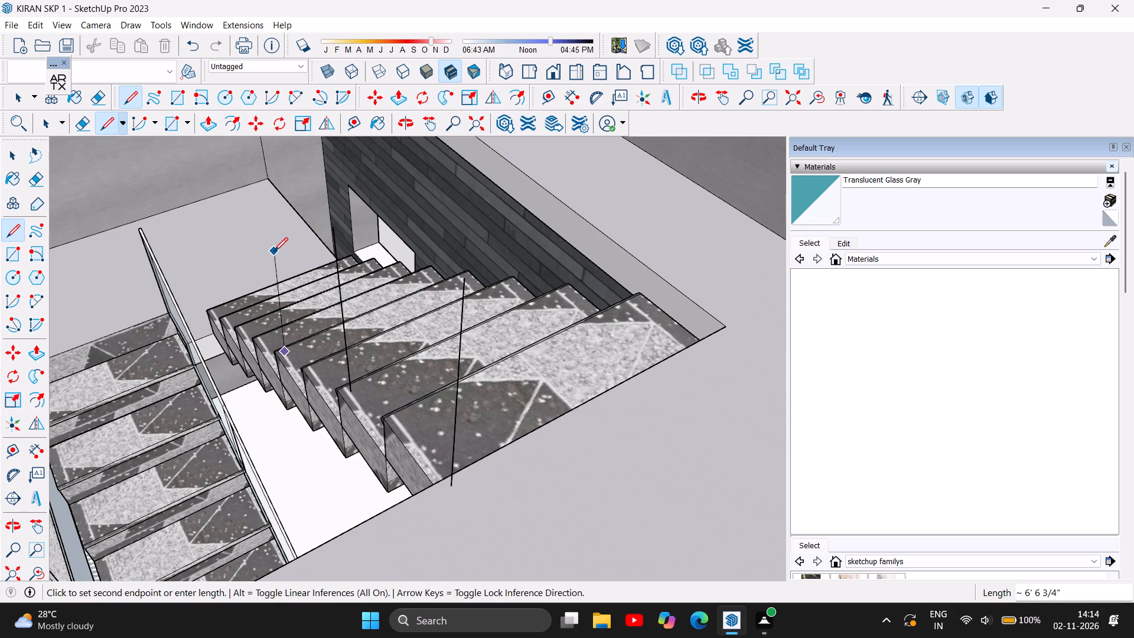
pyautogui.write("2'")
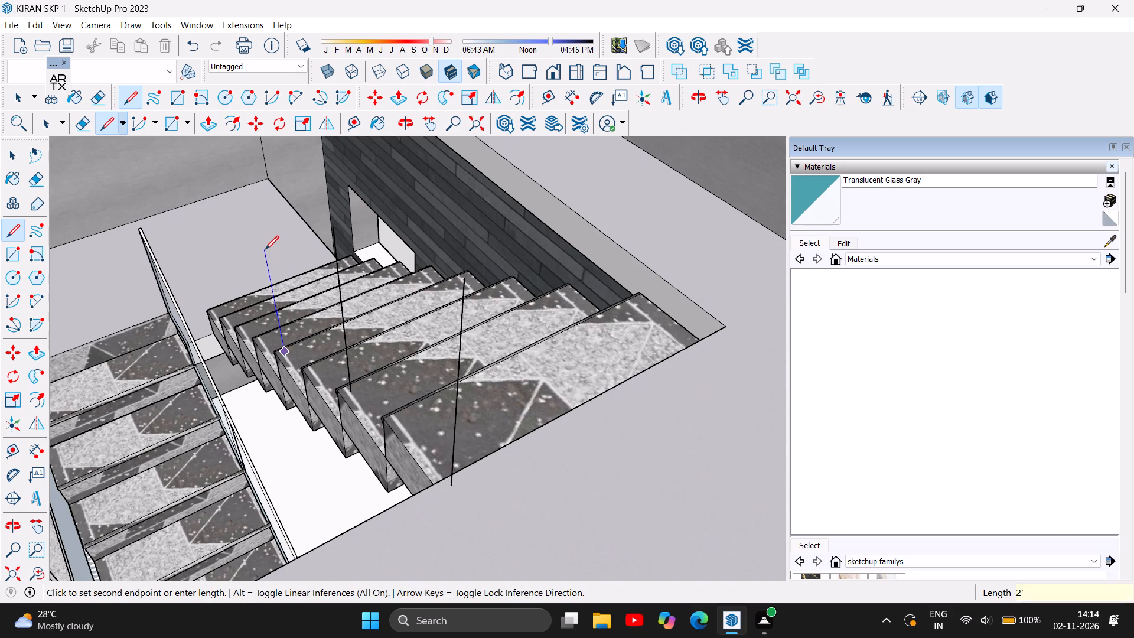
pyautogui.press('Return')
pyautogui.press('Escape')
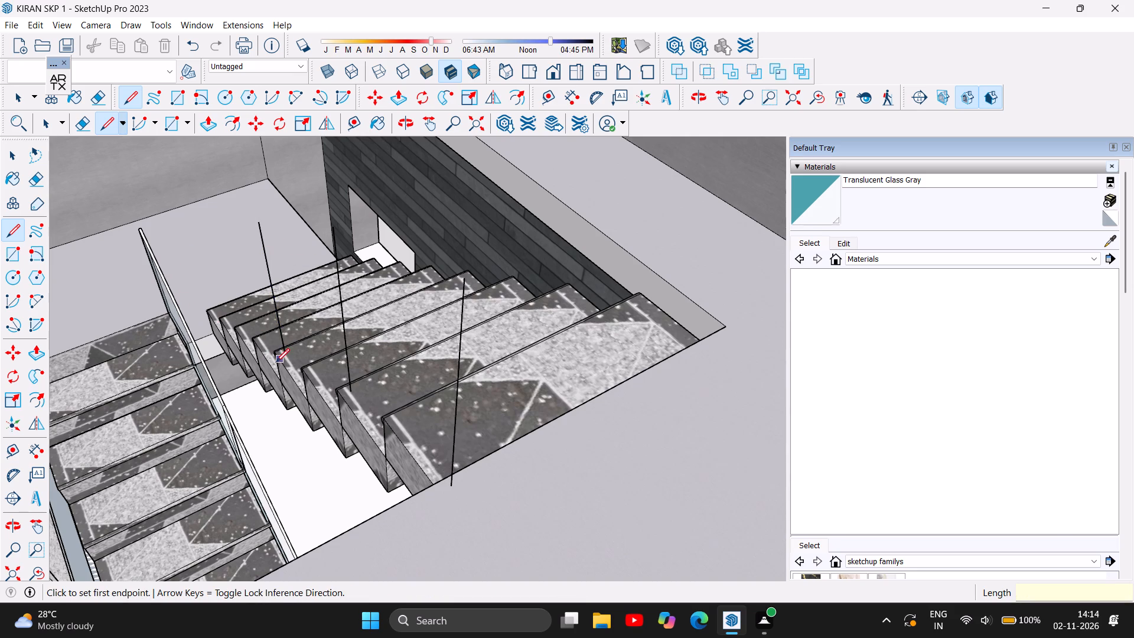
# Draw a 2' vertical line upward near the inner corner of the sixth tread from the top.
pyautogui.click(245, 328)
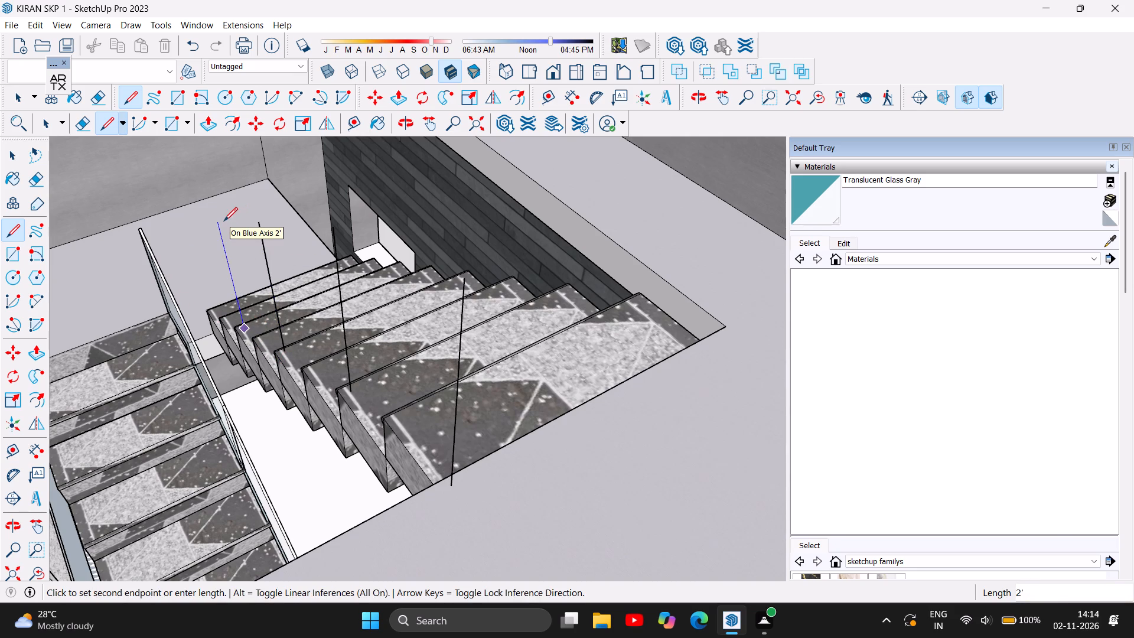
pyautogui.write("2'")
pyautogui.press('Return')
pyautogui.press('Escape')
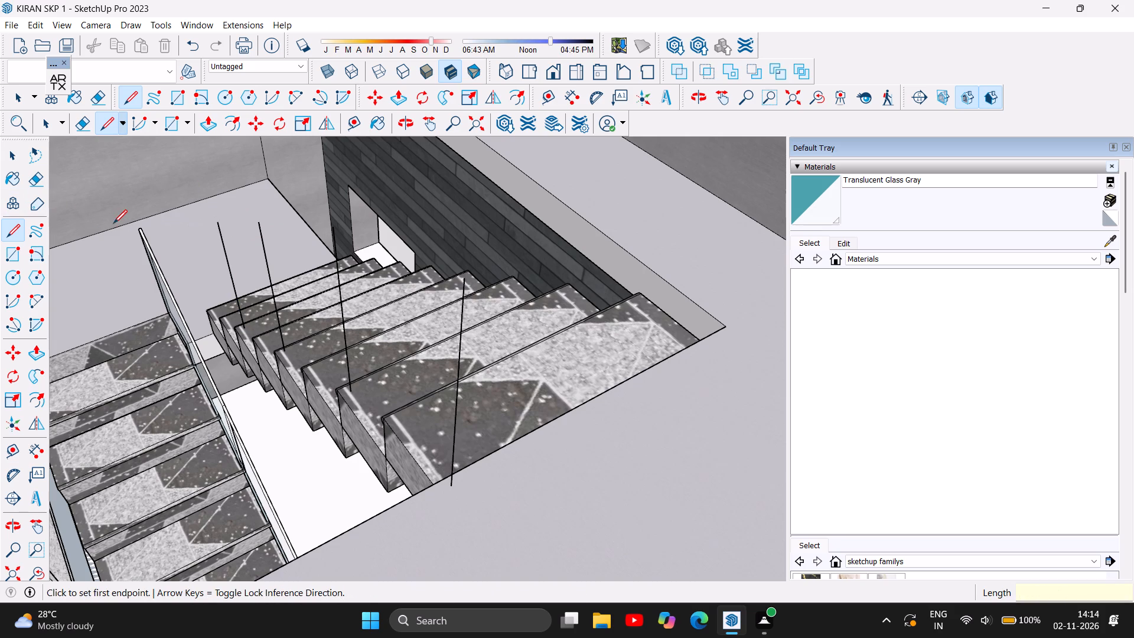
# Draw a 2' vertical line upward near the inner corner of the lowest visible tread of the flight.
pyautogui.click(213, 310)
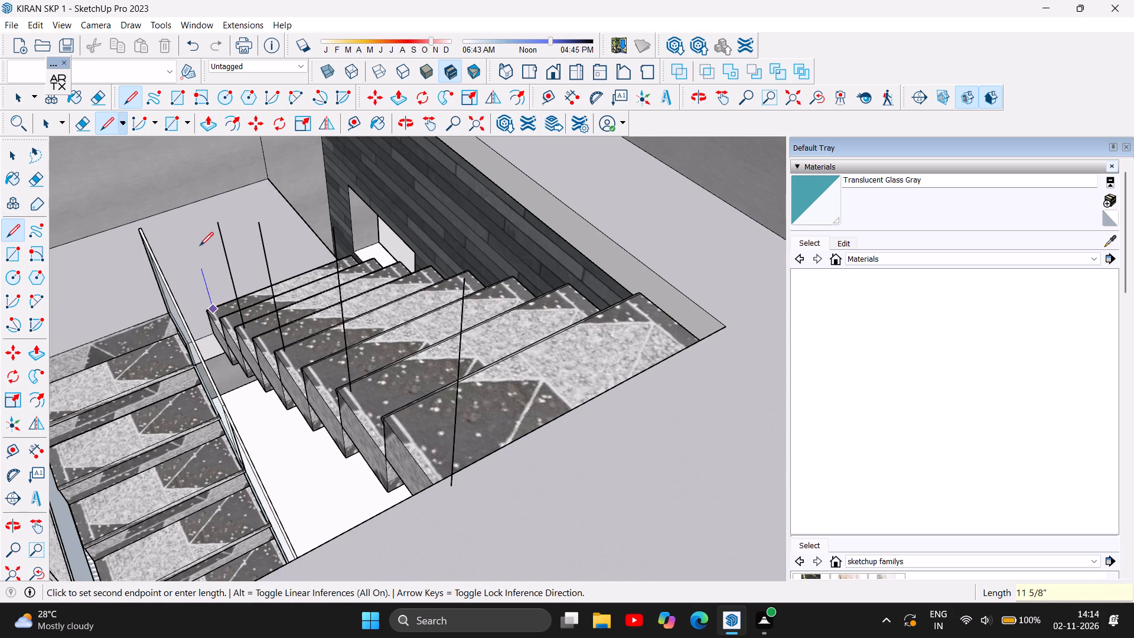
pyautogui.write("2'")
pyautogui.press('Return')
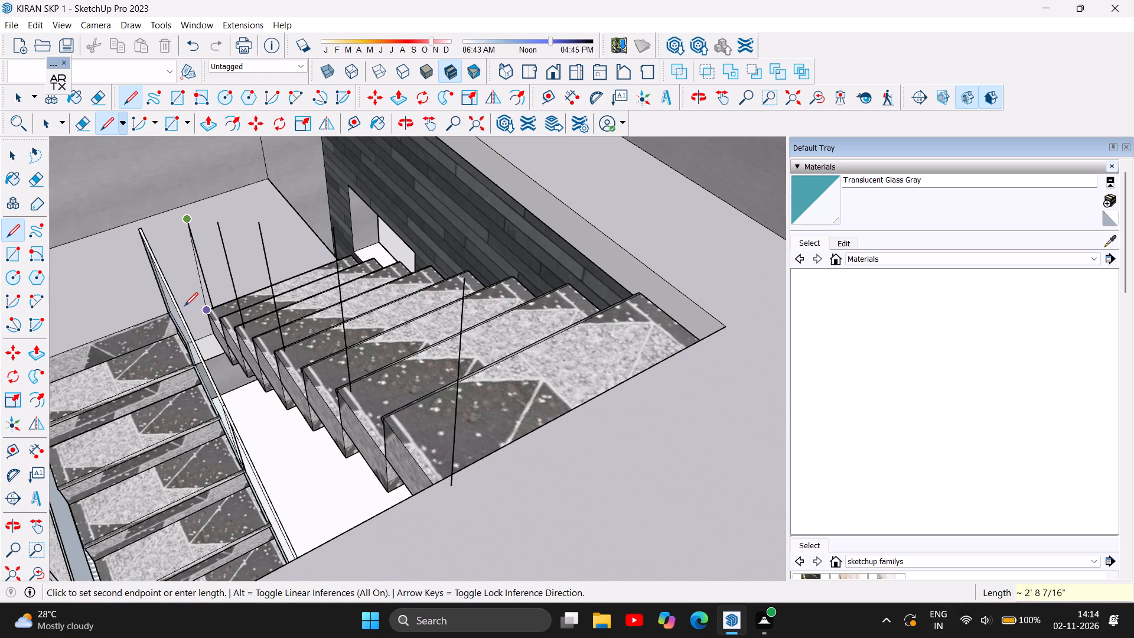
pyautogui.press('Escape')
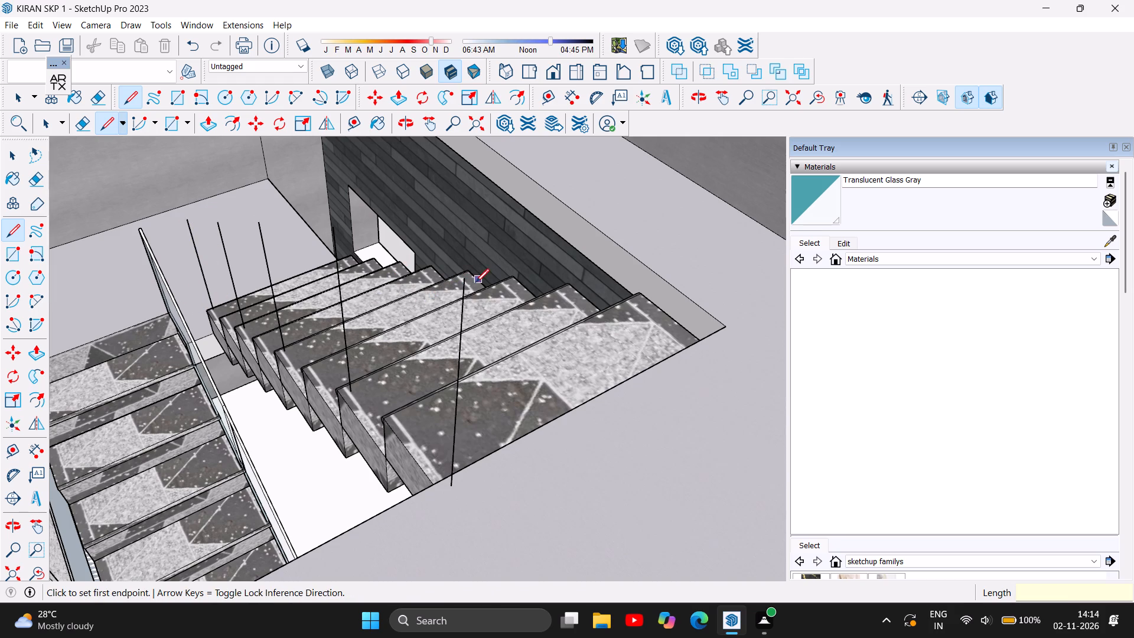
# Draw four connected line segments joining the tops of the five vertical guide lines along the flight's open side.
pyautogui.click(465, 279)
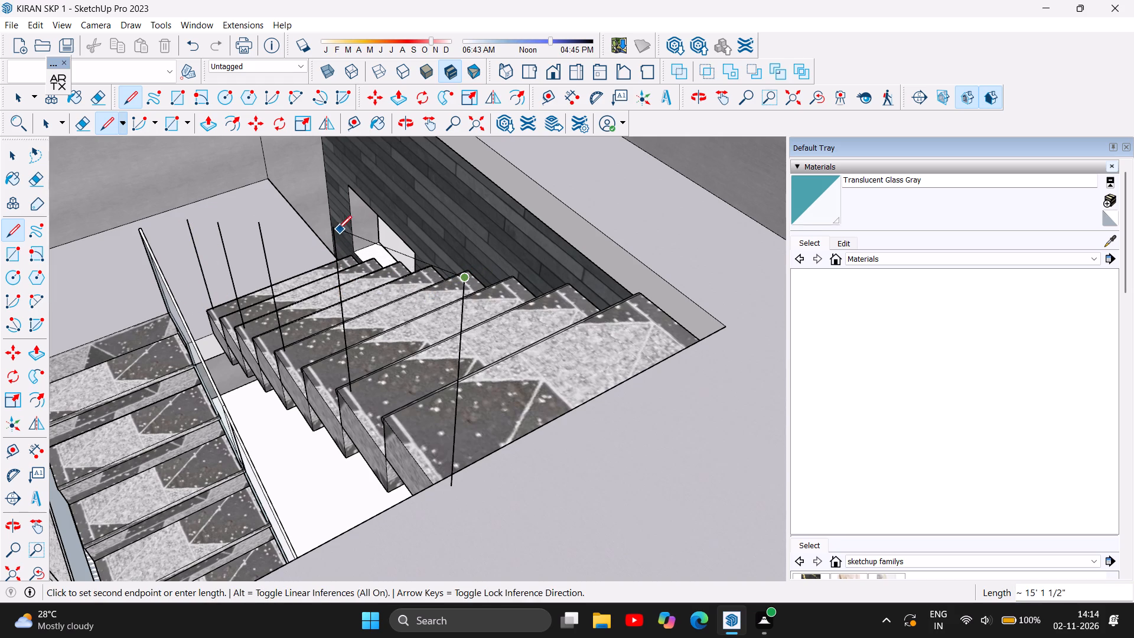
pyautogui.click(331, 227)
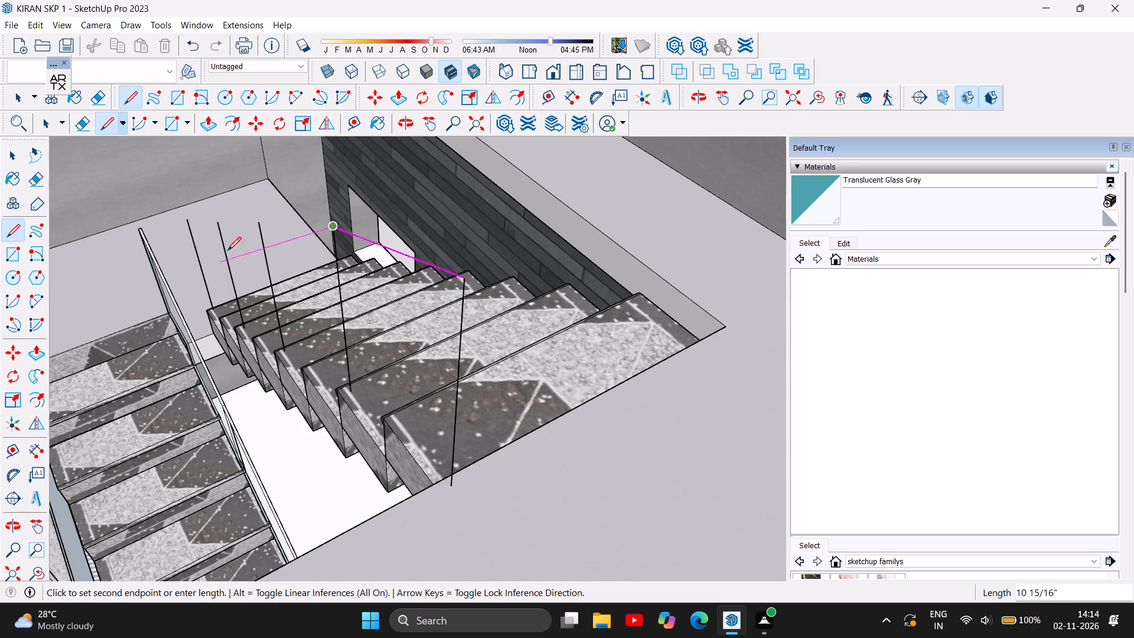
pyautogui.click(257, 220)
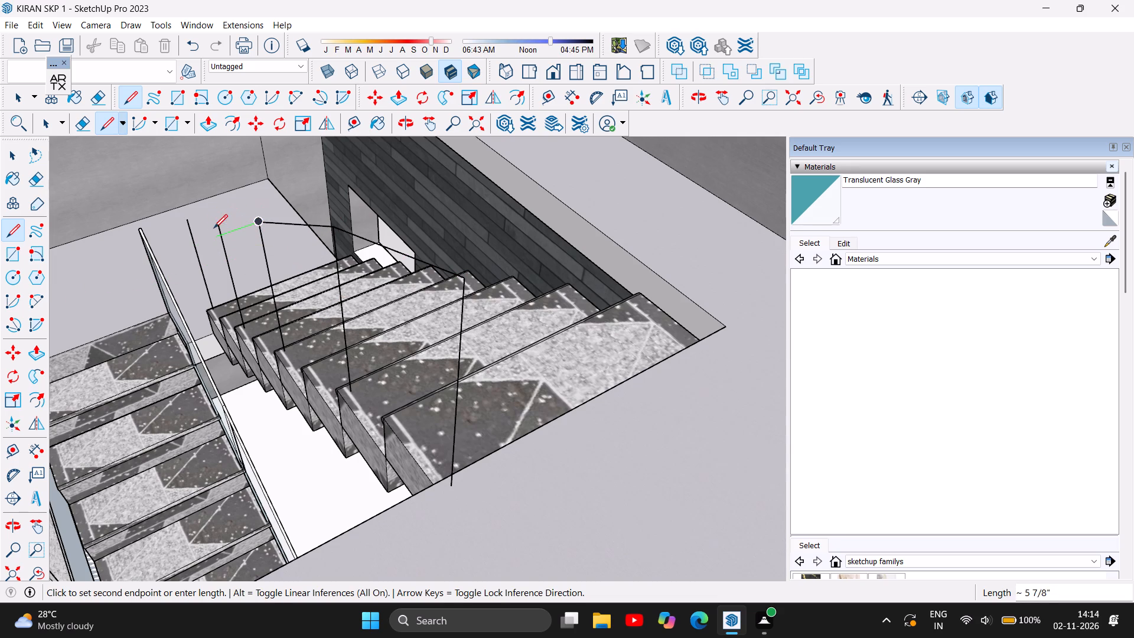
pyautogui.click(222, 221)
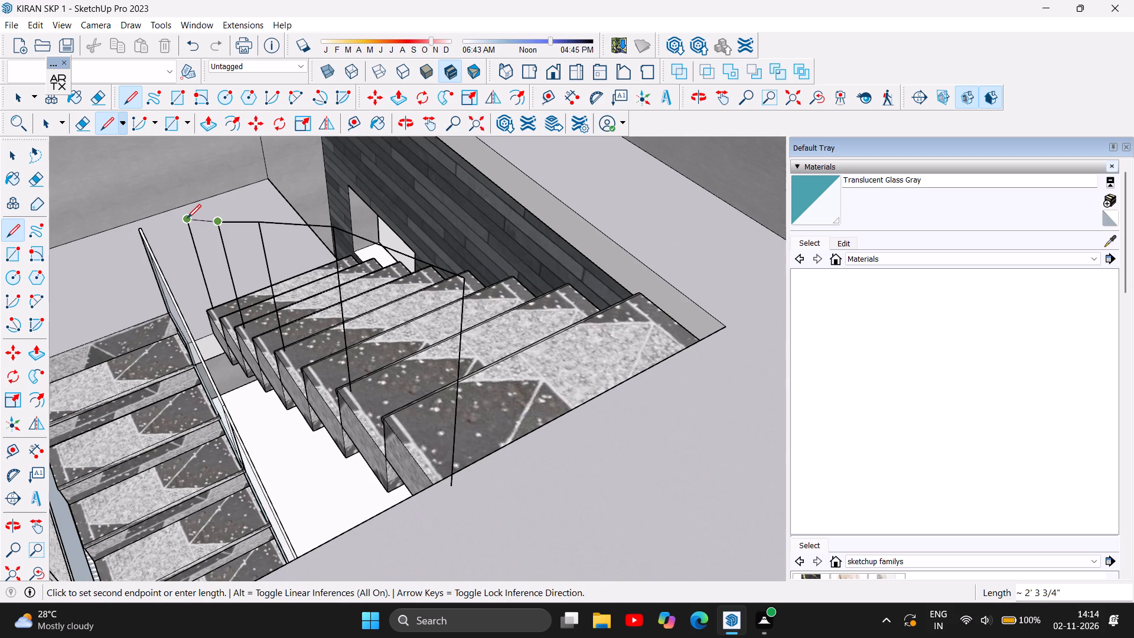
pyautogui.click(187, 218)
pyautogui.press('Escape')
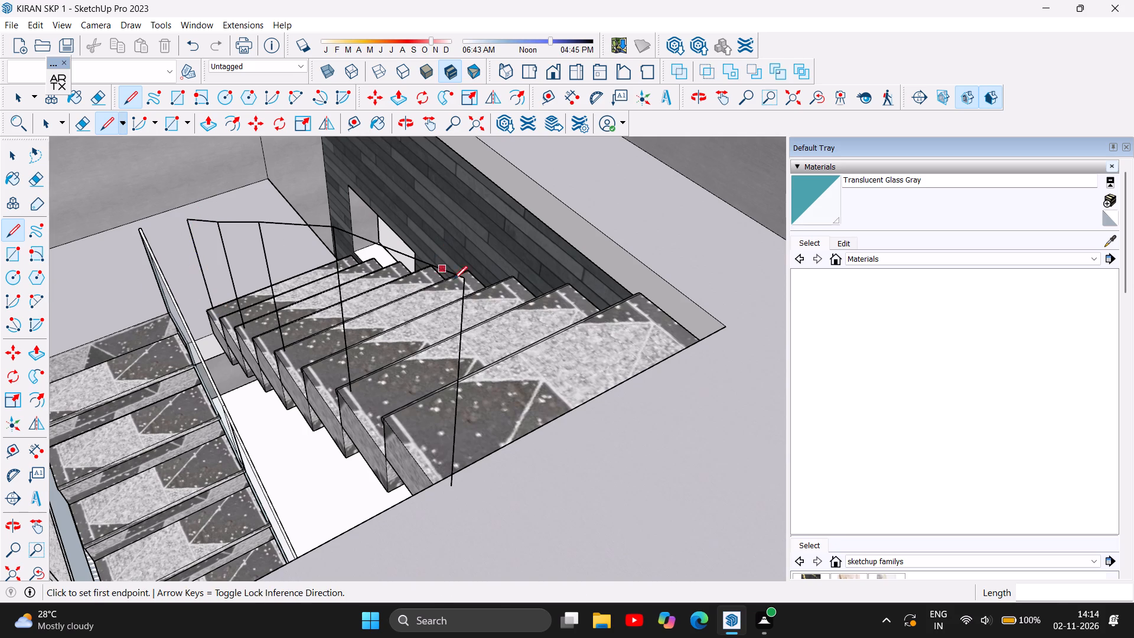
# Examine the railing outline along the open side of the upper stair flight from several angles.
pyautogui.click(403, 128)
pyautogui.moveTo(519, 366); pyautogui.dragTo(249, 368)
pyautogui.scroll(-1, 381, 359)
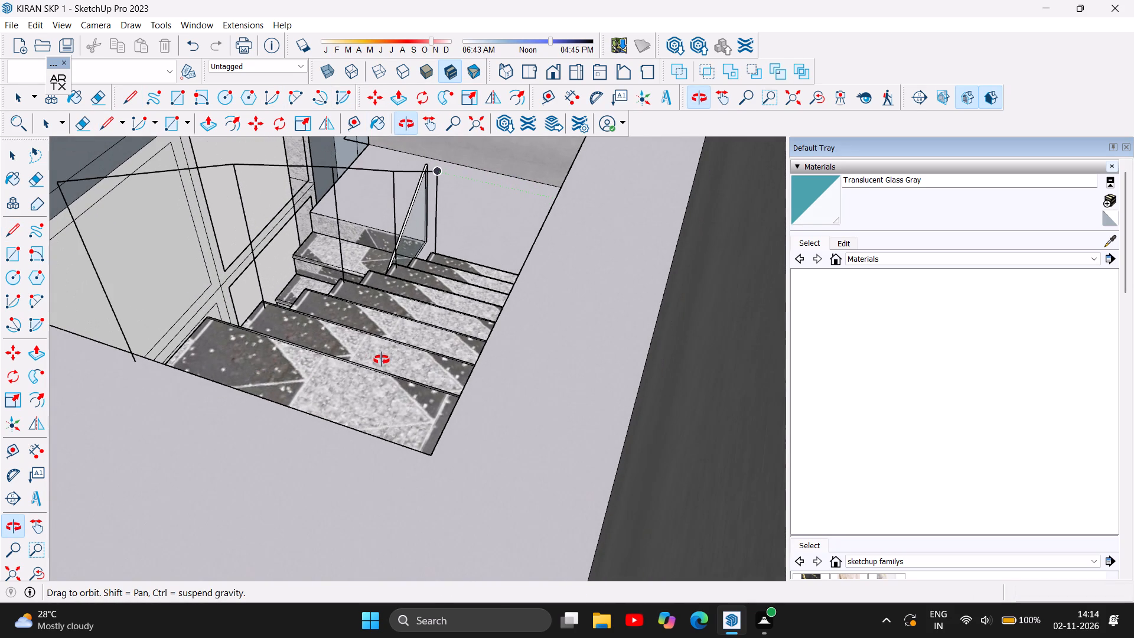
pyautogui.moveTo(34, 292); pyautogui.dragTo(80, 279)
pyautogui.moveTo(184, 348); pyautogui.dragTo(202, 336)
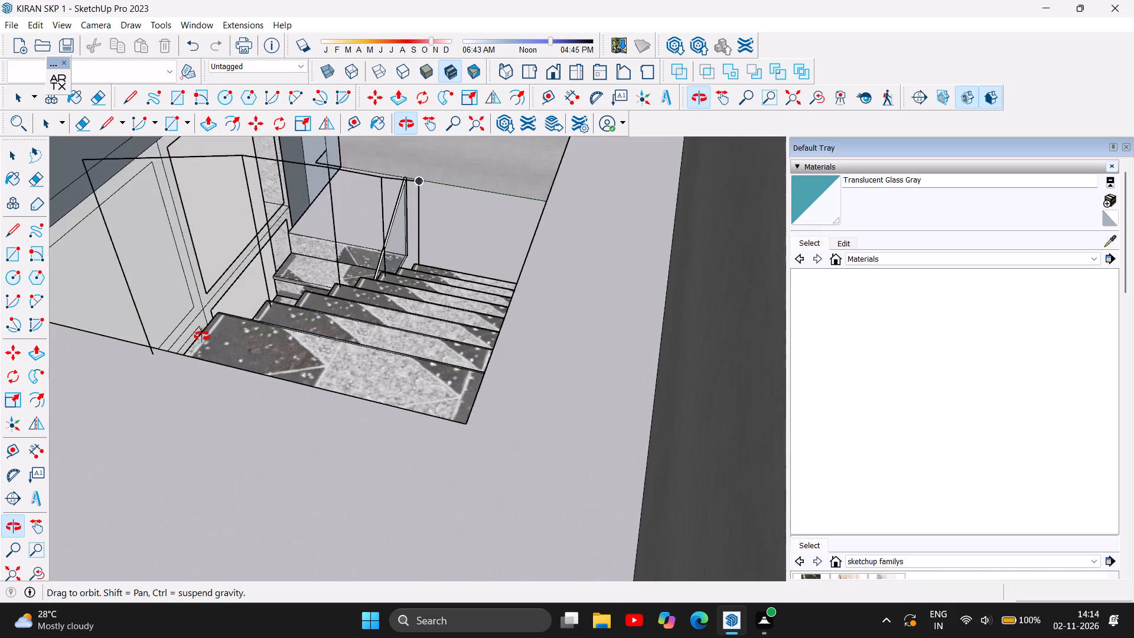
pyautogui.moveTo(202, 336); pyautogui.dragTo(174, 337)
pyautogui.moveTo(169, 360); pyautogui.dragTo(413, 344)
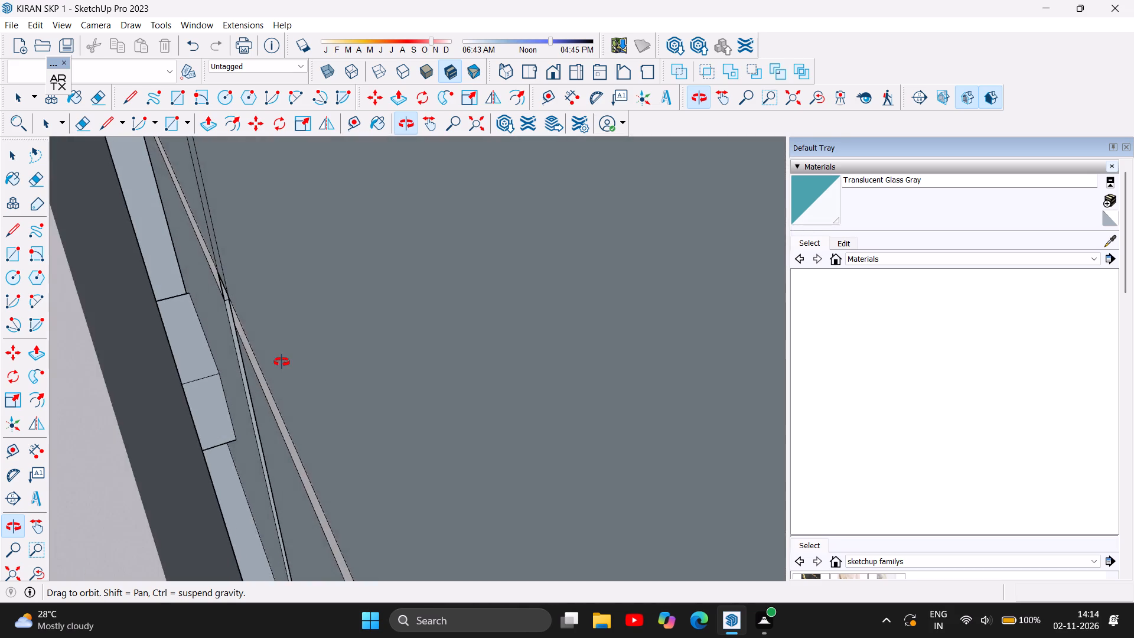
pyautogui.moveTo(282, 362); pyautogui.dragTo(324, 347)
pyautogui.scroll(-3, 244, 355)
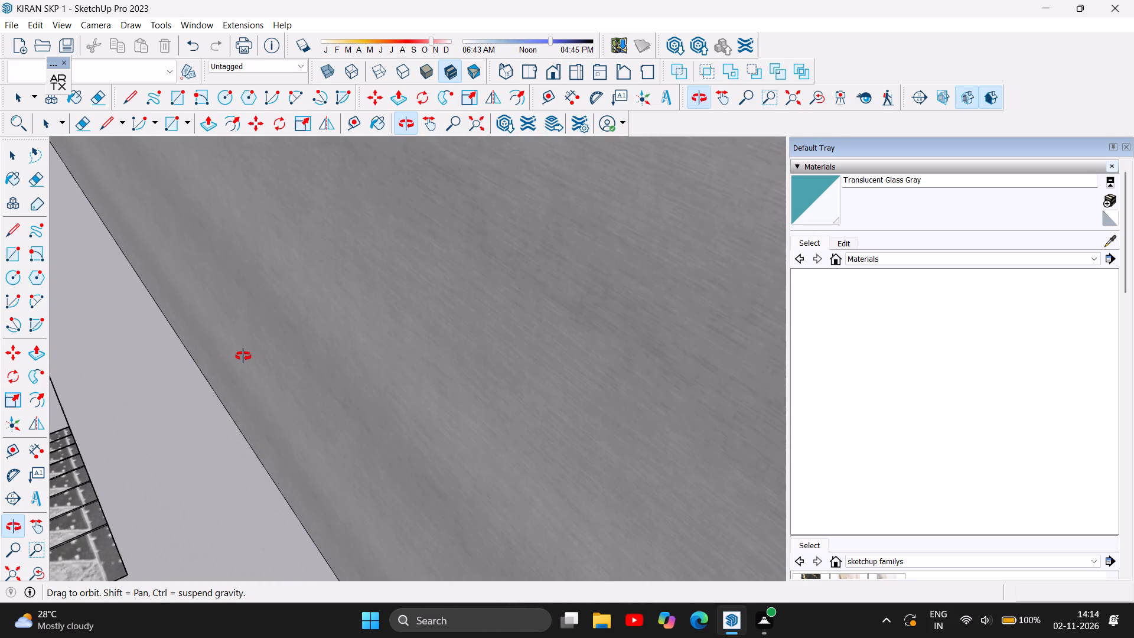
pyautogui.scroll(-3, 243, 356)
pyautogui.moveTo(97, 418); pyautogui.dragTo(59, 403)
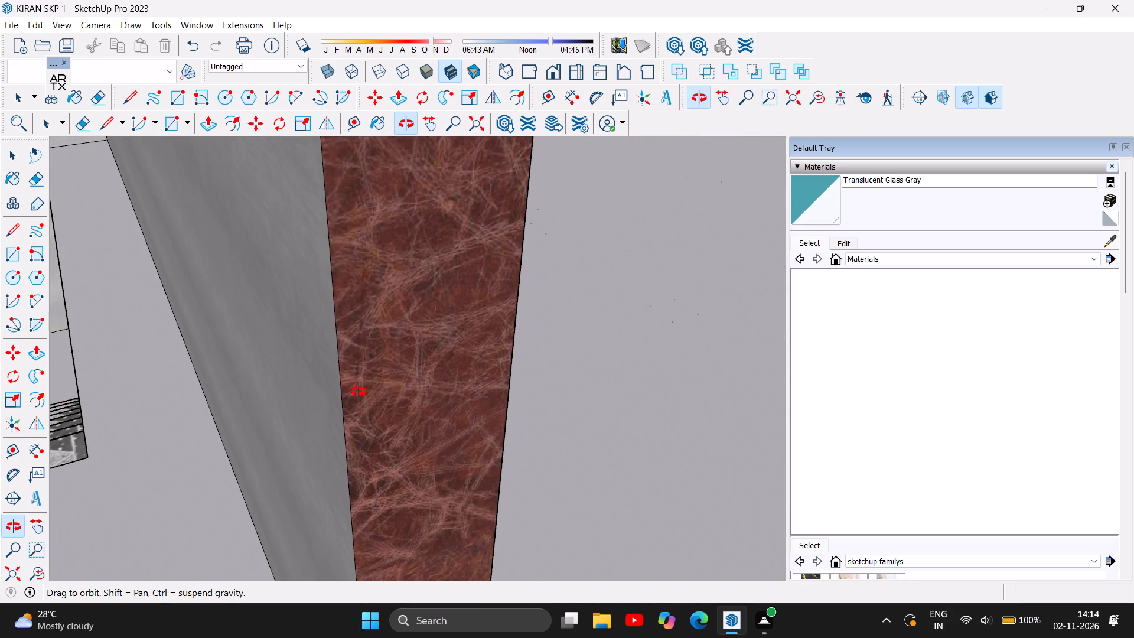
pyautogui.scroll(-6, 360, 392)
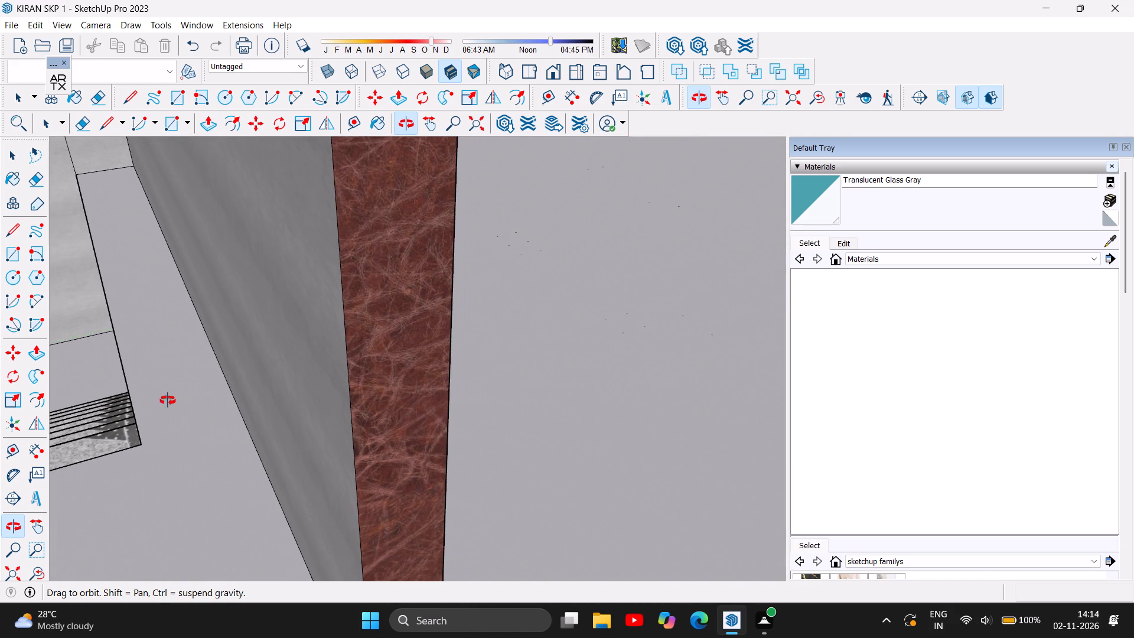
pyautogui.scroll(-1, 216, 374)
pyautogui.moveTo(149, 414); pyautogui.dragTo(124, 424)
pyautogui.scroll(-2, 468, 330)
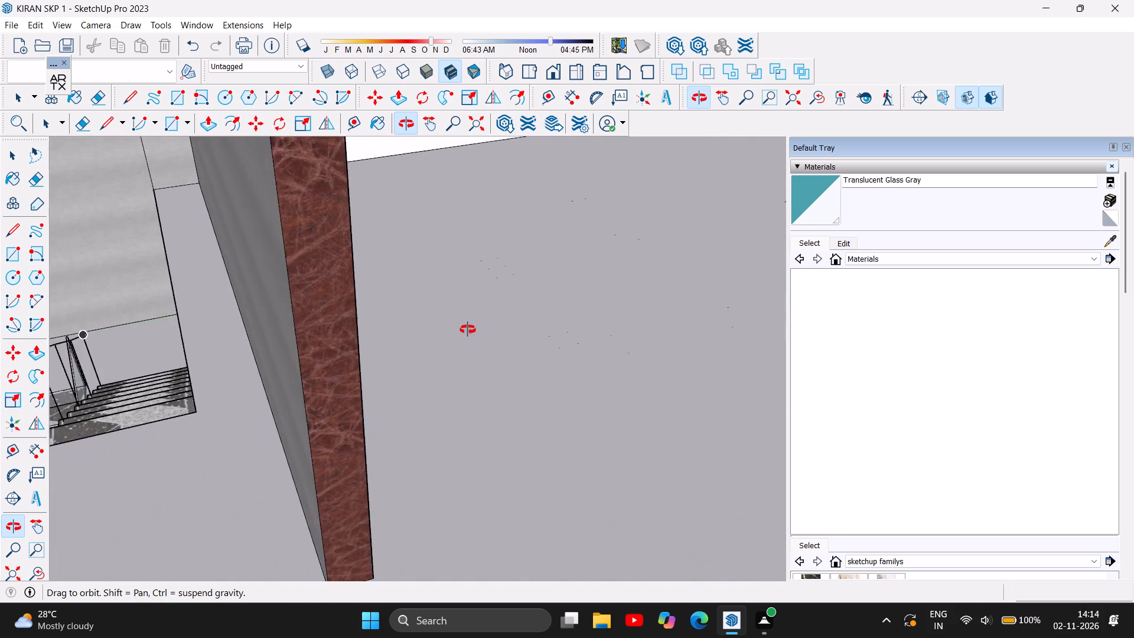
pyautogui.scroll(-2, 468, 330)
pyautogui.scroll(3, 119, 357)
pyautogui.scroll(1, 129, 415)
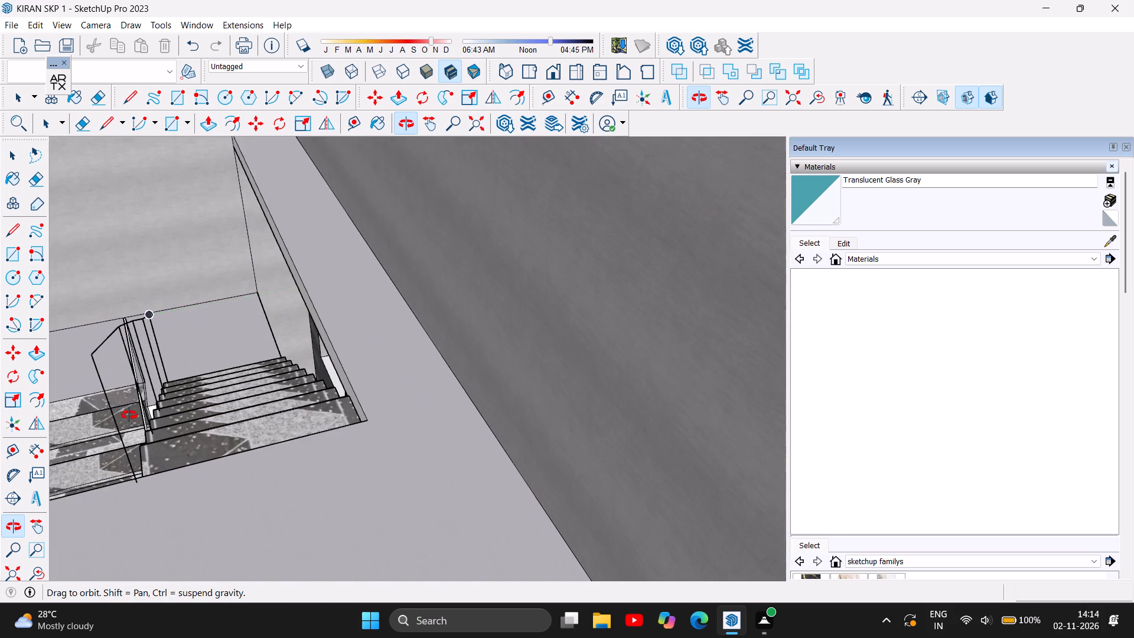
pyautogui.scroll(1, 129, 415)
pyautogui.moveTo(235, 444); pyautogui.dragTo(195, 461)
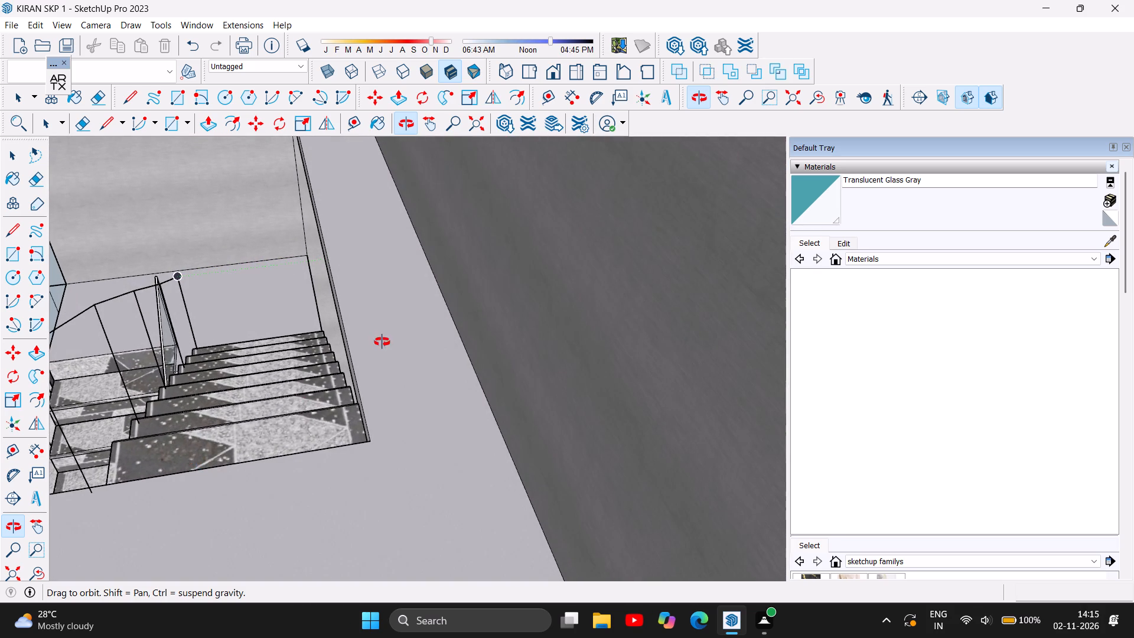
pyautogui.scroll(-3, 498, 321)
pyautogui.scroll(2, 312, 358)
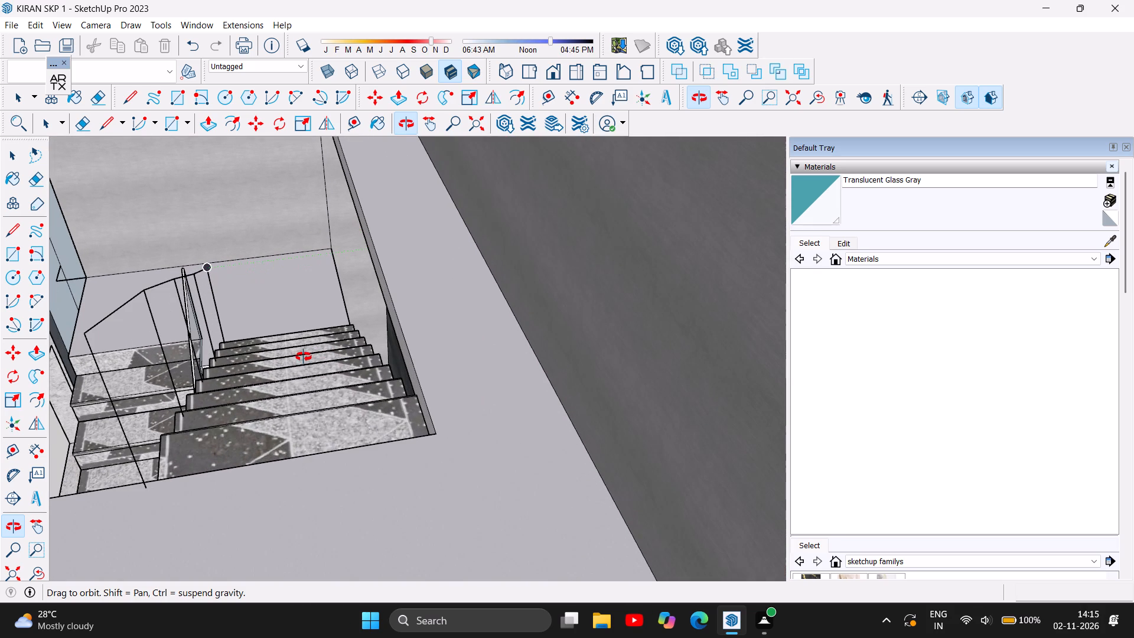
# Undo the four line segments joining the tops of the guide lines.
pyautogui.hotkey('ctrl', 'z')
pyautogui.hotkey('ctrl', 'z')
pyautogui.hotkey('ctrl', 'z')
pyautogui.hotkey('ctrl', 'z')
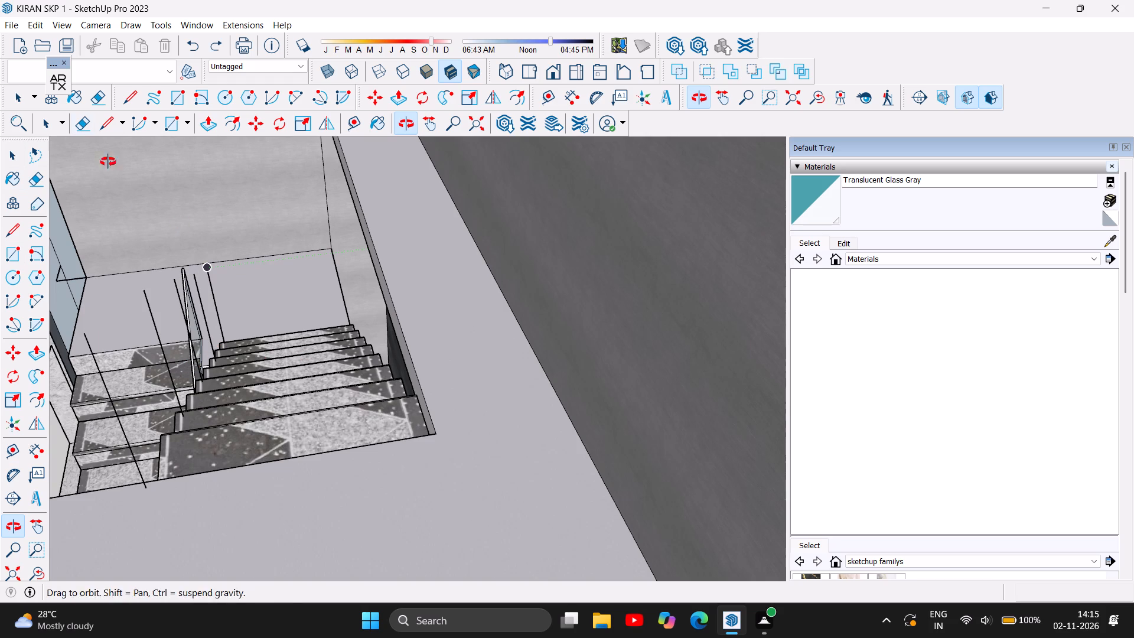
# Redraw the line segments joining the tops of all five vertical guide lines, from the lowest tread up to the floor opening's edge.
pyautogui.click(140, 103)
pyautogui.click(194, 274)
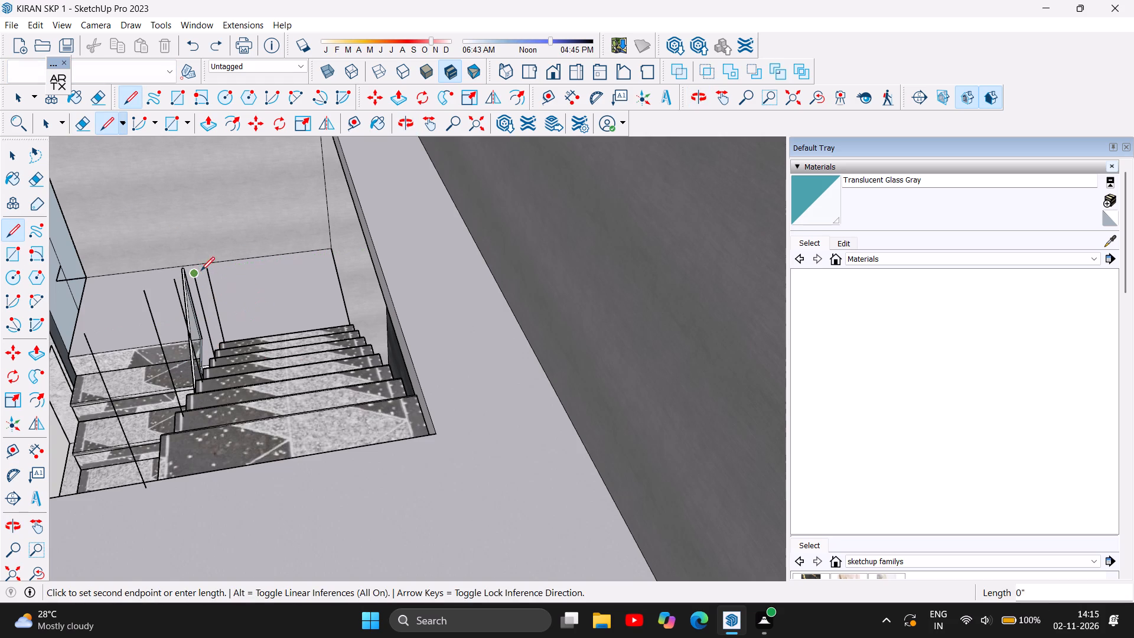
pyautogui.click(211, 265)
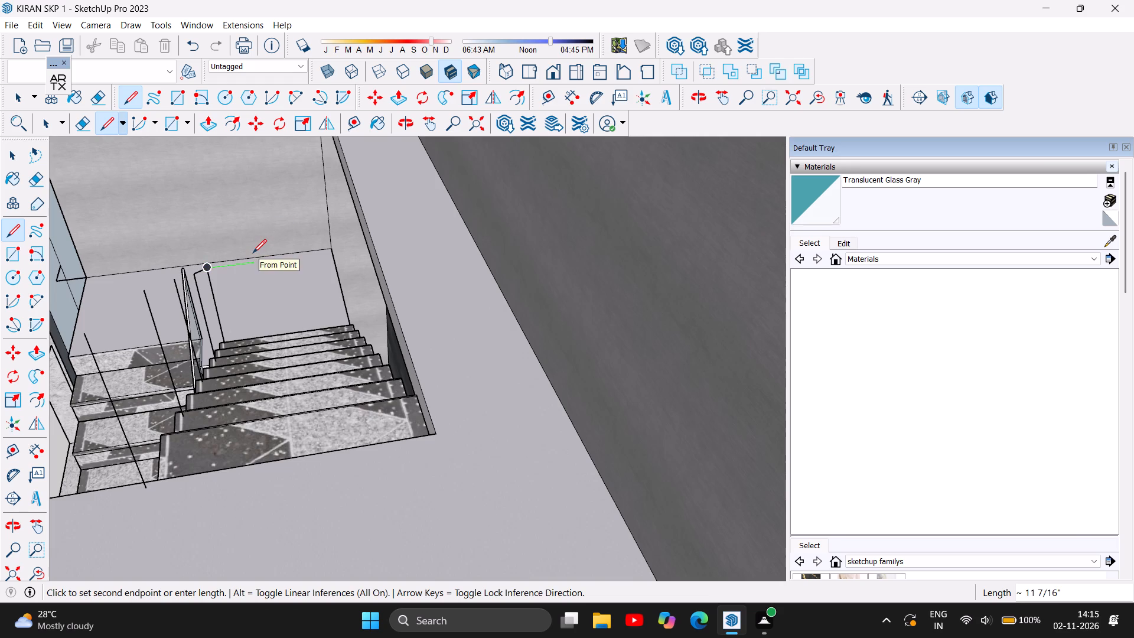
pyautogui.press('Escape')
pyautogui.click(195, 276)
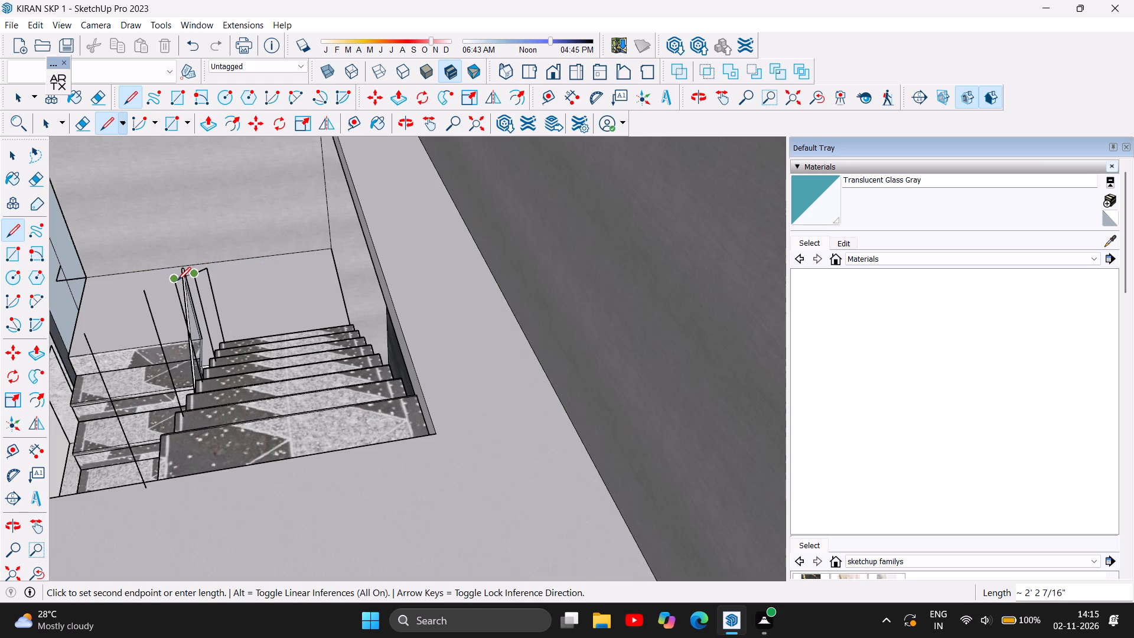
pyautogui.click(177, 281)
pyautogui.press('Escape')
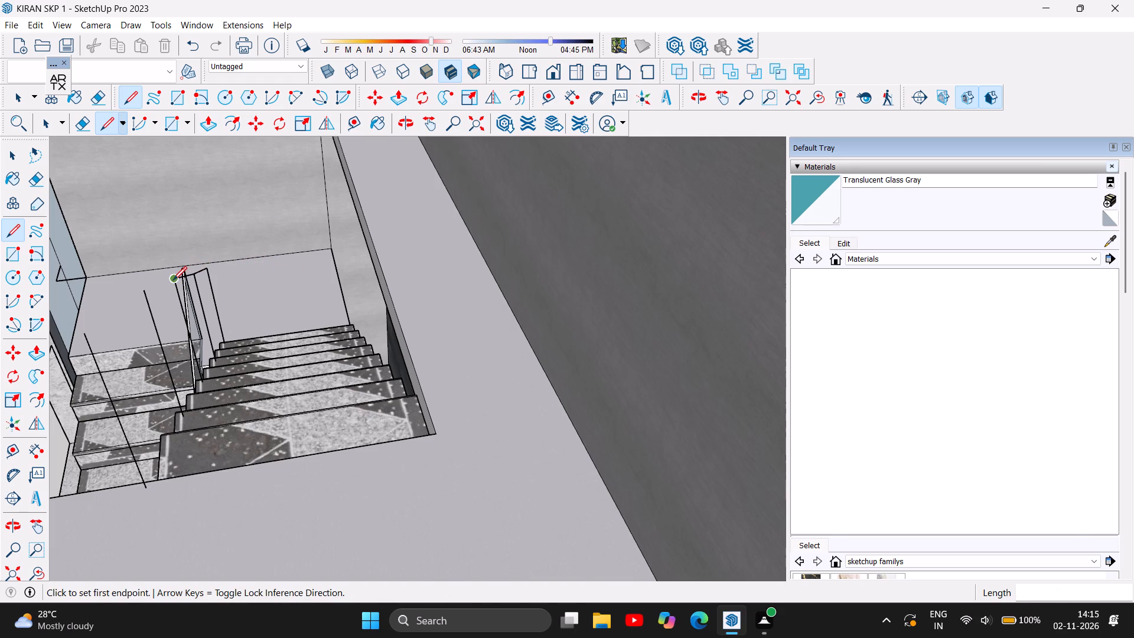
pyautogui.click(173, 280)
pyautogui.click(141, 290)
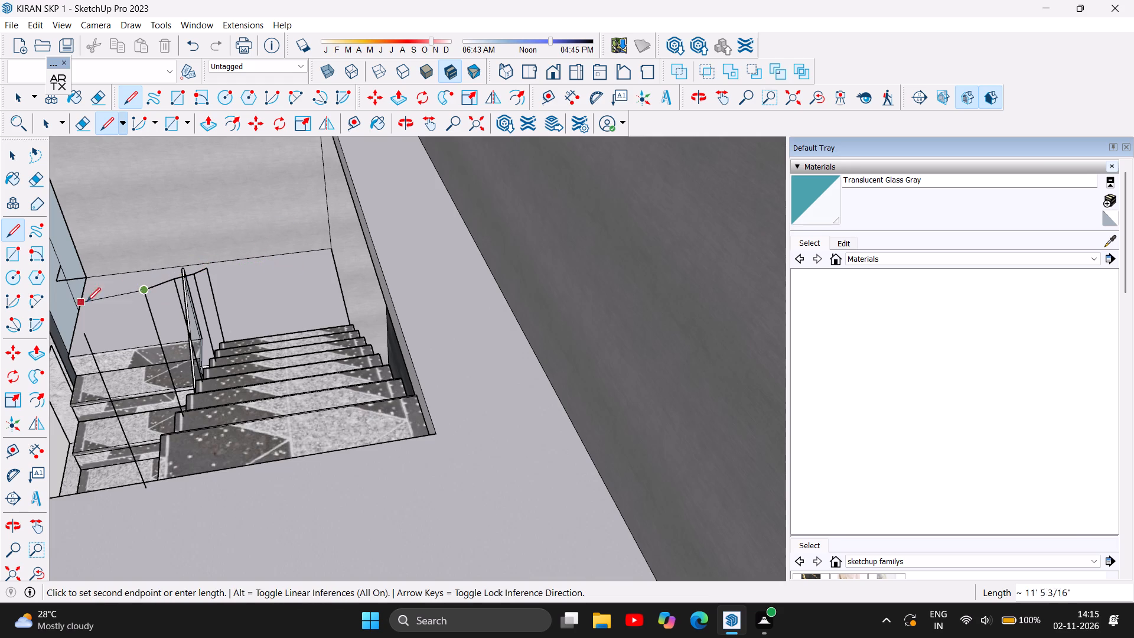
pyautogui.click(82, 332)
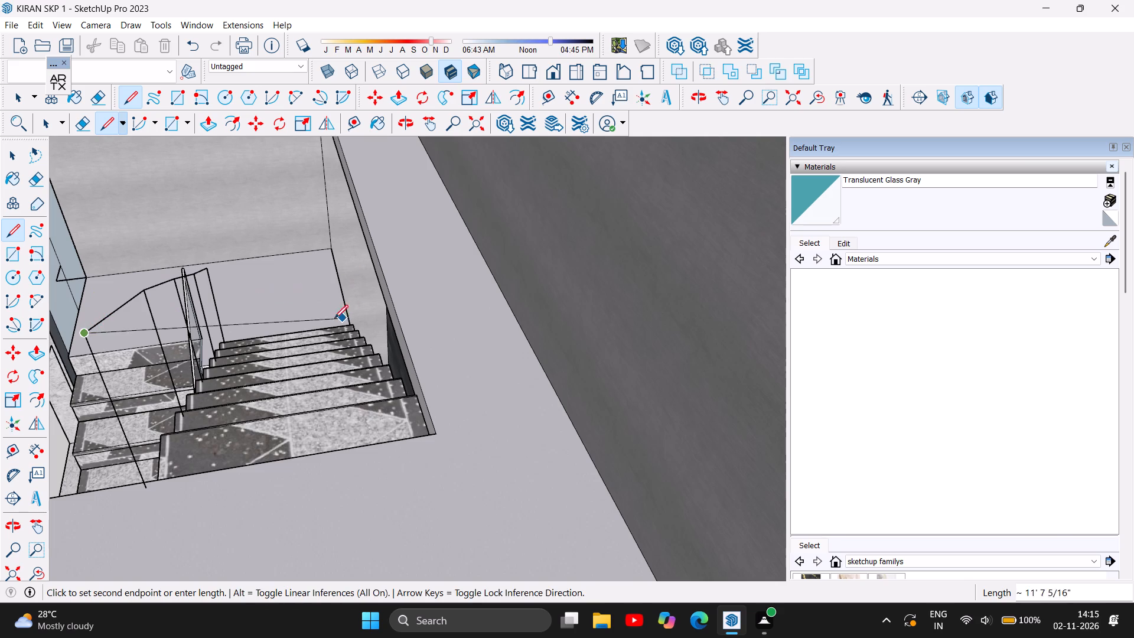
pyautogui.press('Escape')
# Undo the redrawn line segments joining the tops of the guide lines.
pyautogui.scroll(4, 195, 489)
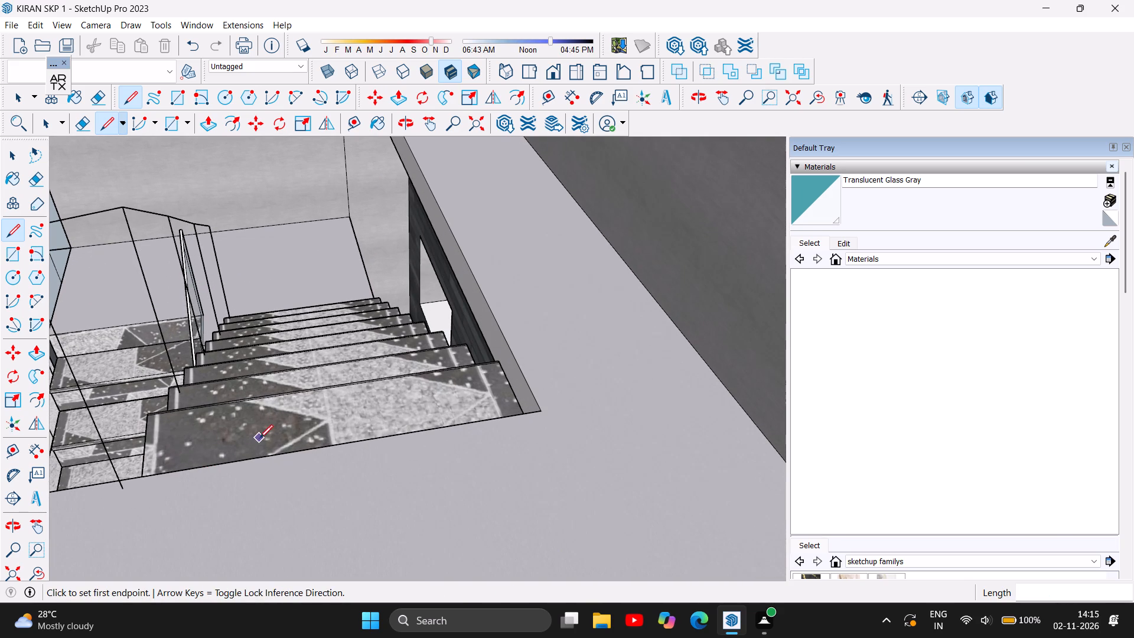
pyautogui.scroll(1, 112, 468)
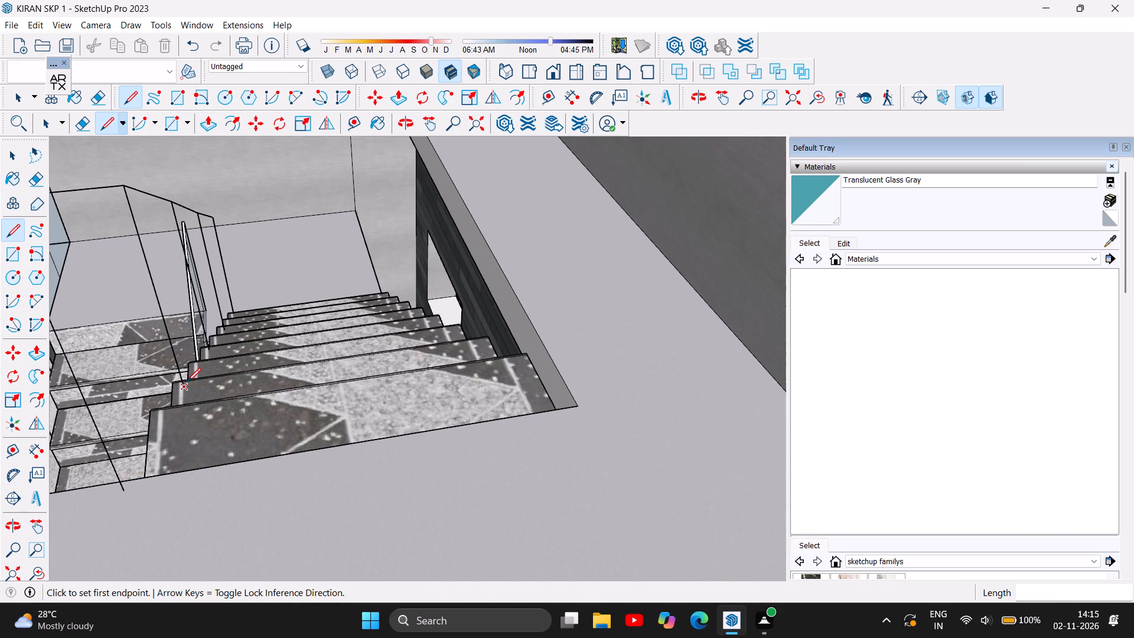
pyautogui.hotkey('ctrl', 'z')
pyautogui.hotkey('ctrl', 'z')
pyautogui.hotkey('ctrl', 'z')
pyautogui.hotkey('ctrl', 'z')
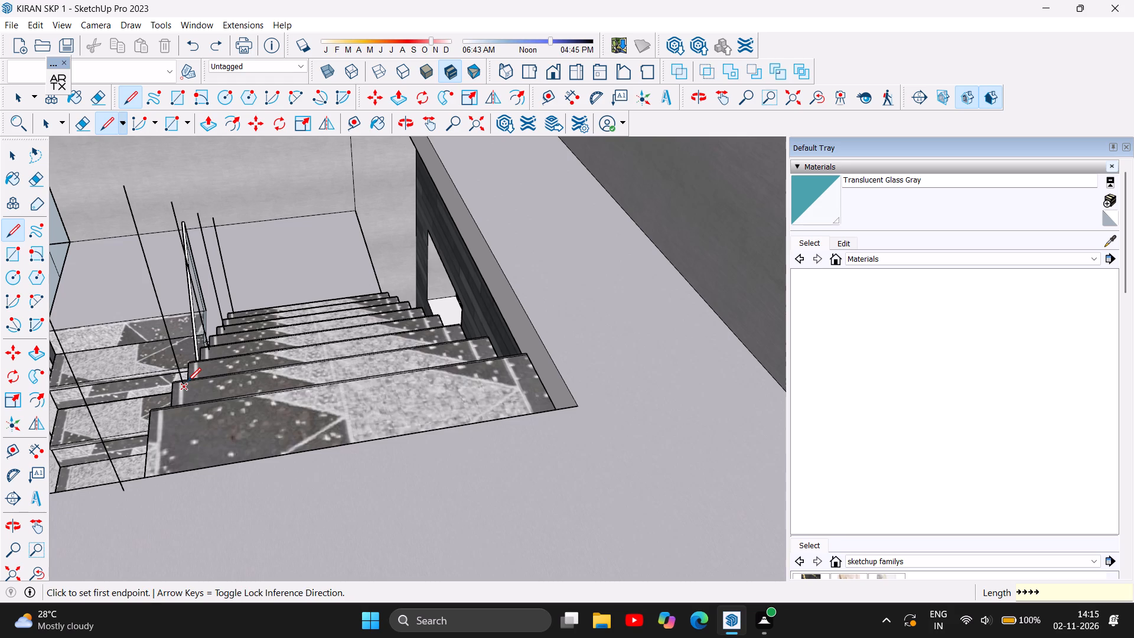
# Draw a line joining the base of the topmost guide line to the base of the guide line on the second tread.
pyautogui.click(122, 490)
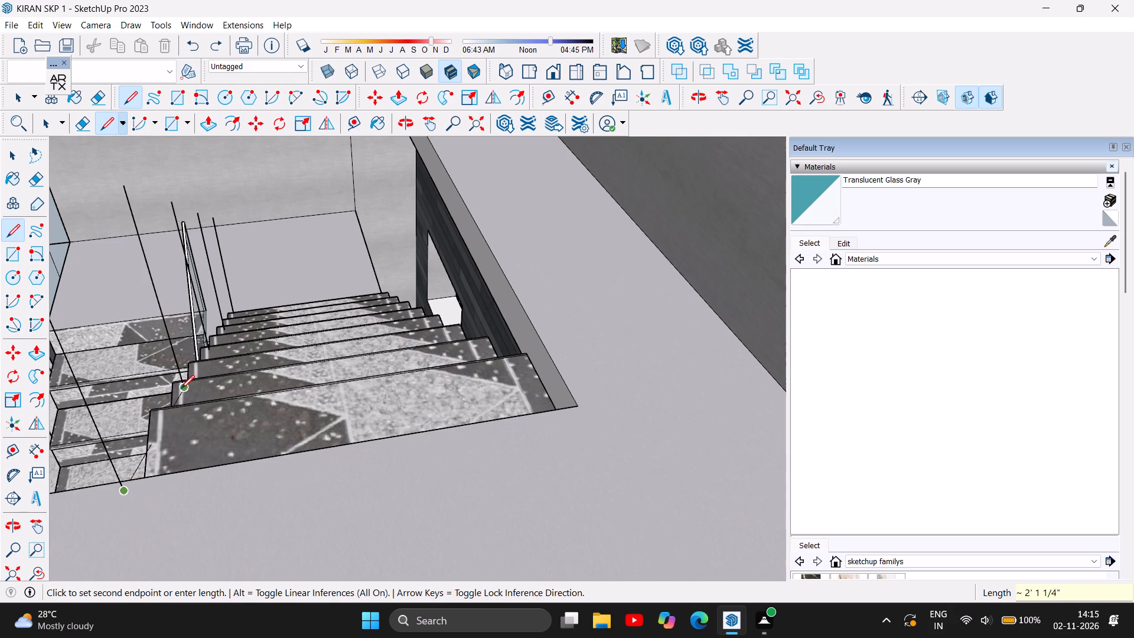
pyautogui.click(184, 386)
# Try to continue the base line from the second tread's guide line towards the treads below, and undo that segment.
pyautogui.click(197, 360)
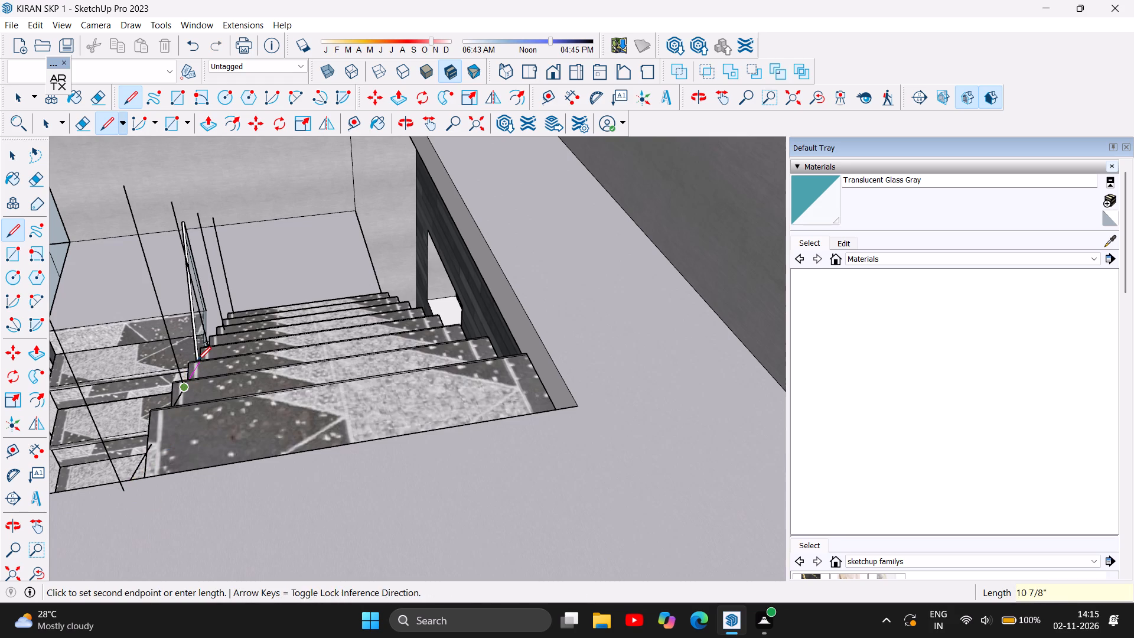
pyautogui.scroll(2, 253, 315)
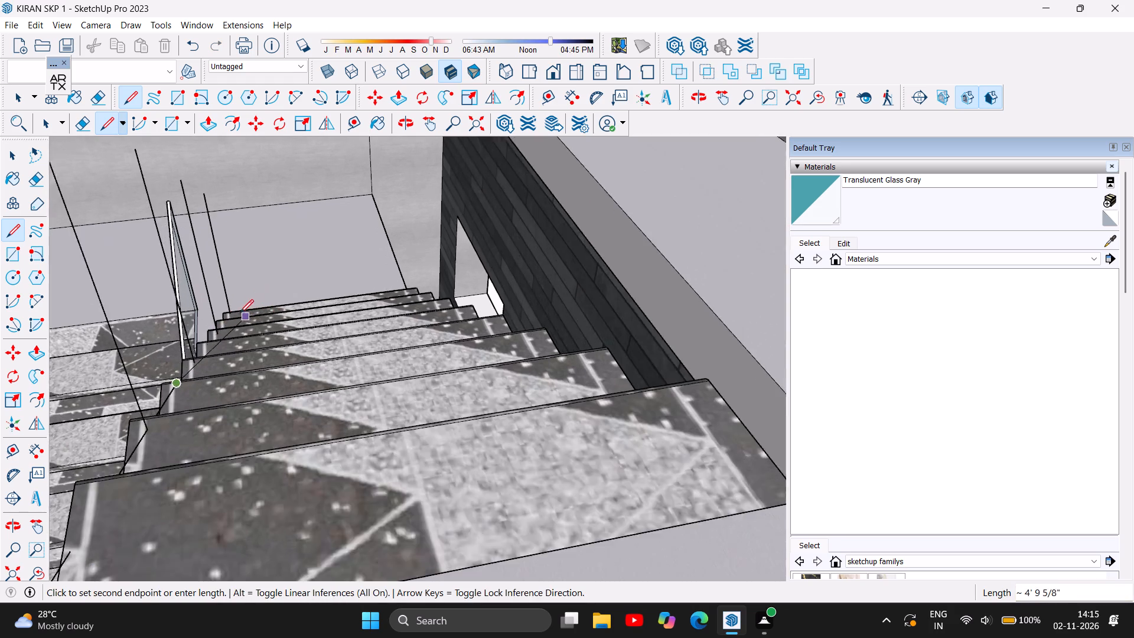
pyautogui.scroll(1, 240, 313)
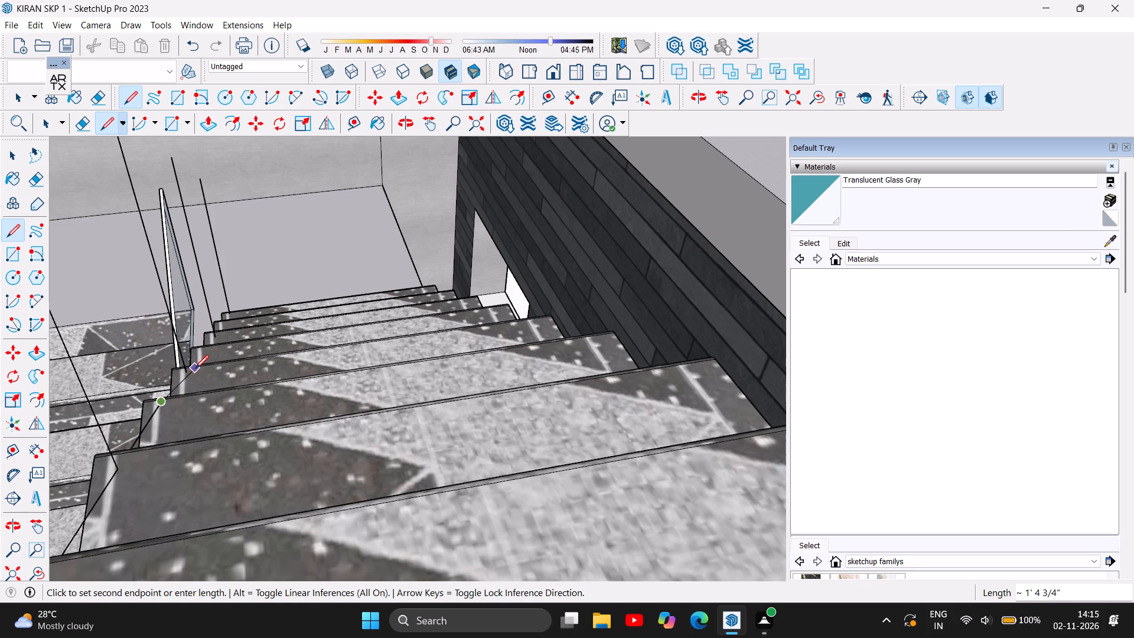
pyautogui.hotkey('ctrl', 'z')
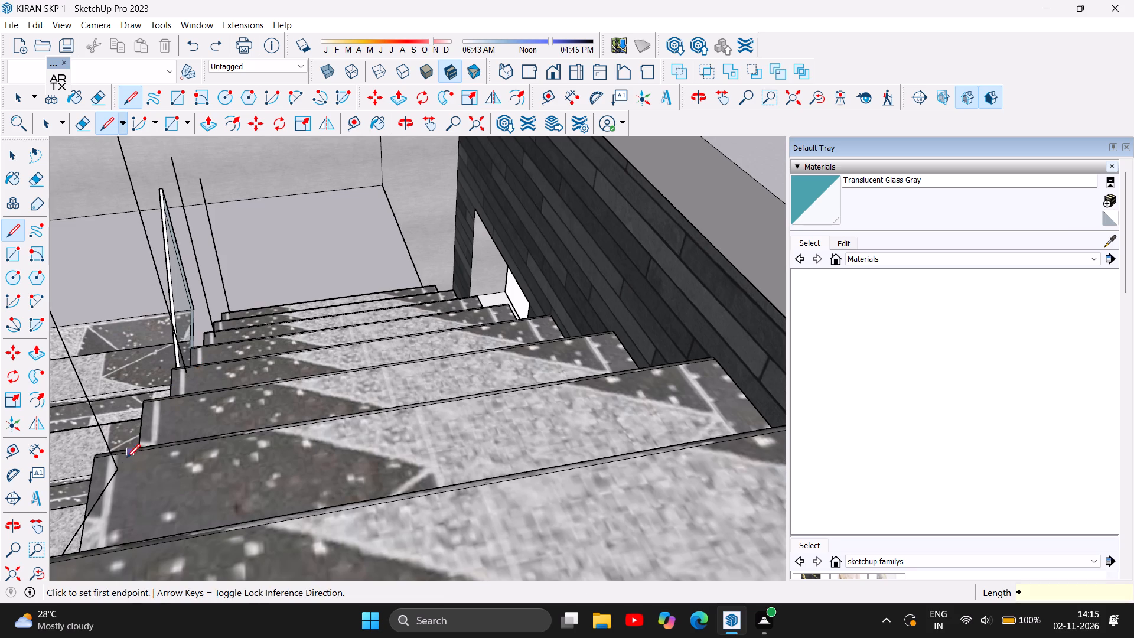
# Draw a line joining the bases of the guide lines on the second and fourth treads from the top.
pyautogui.click(118, 468)
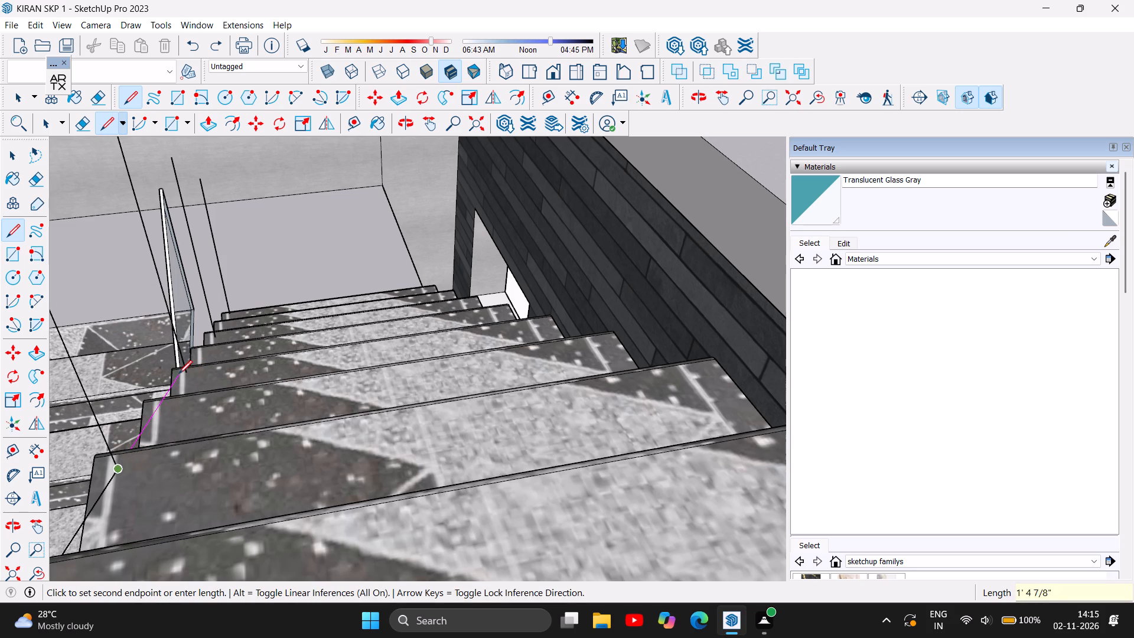
pyautogui.click(186, 370)
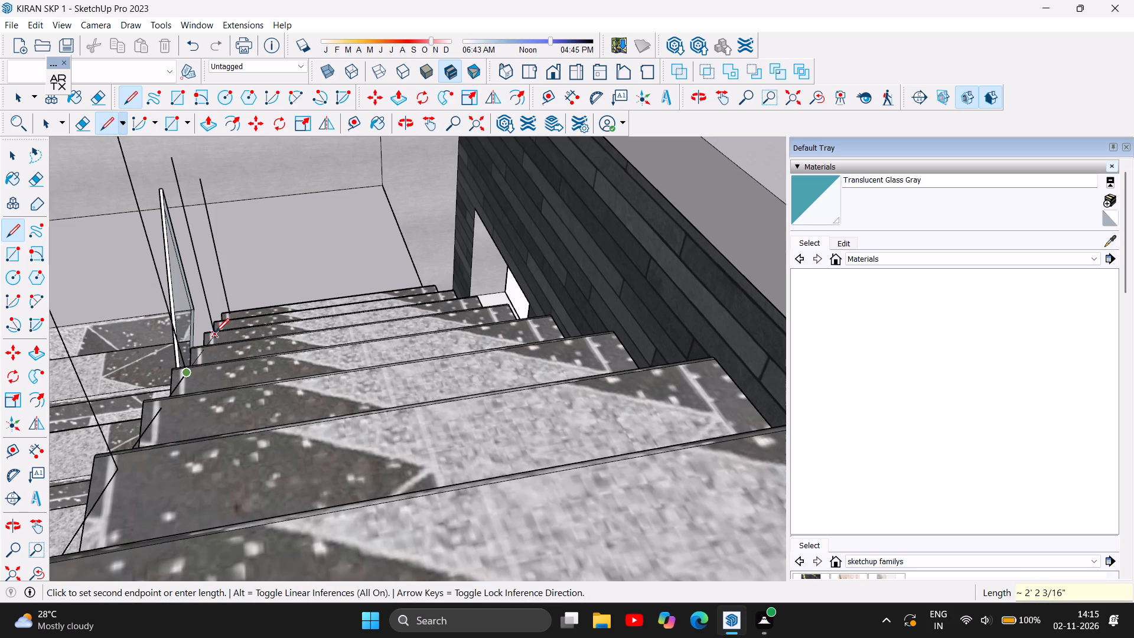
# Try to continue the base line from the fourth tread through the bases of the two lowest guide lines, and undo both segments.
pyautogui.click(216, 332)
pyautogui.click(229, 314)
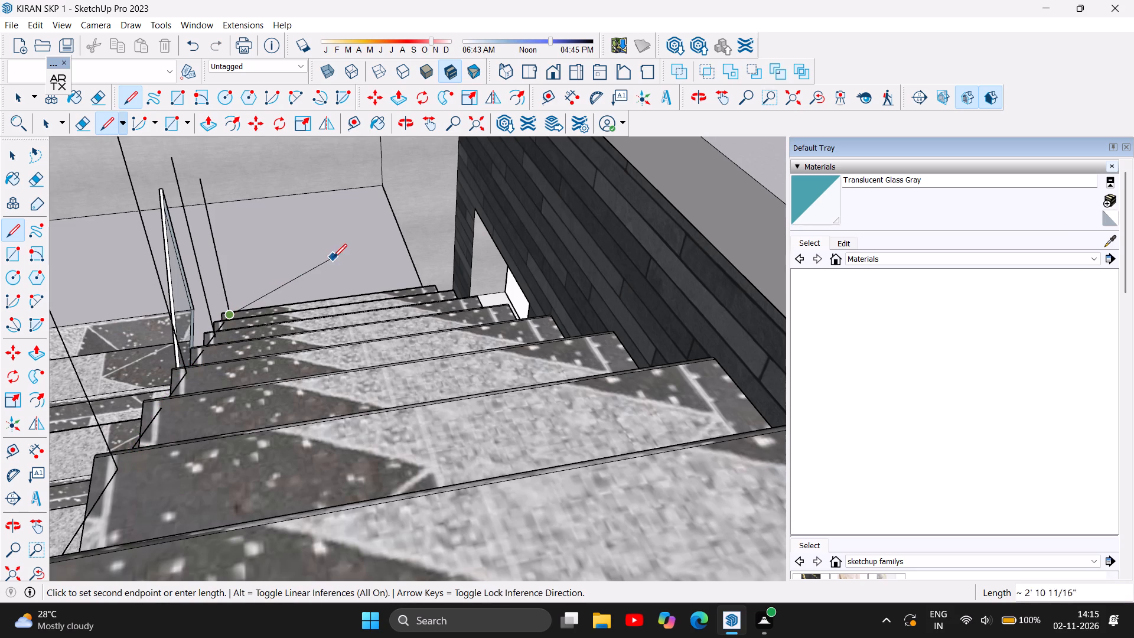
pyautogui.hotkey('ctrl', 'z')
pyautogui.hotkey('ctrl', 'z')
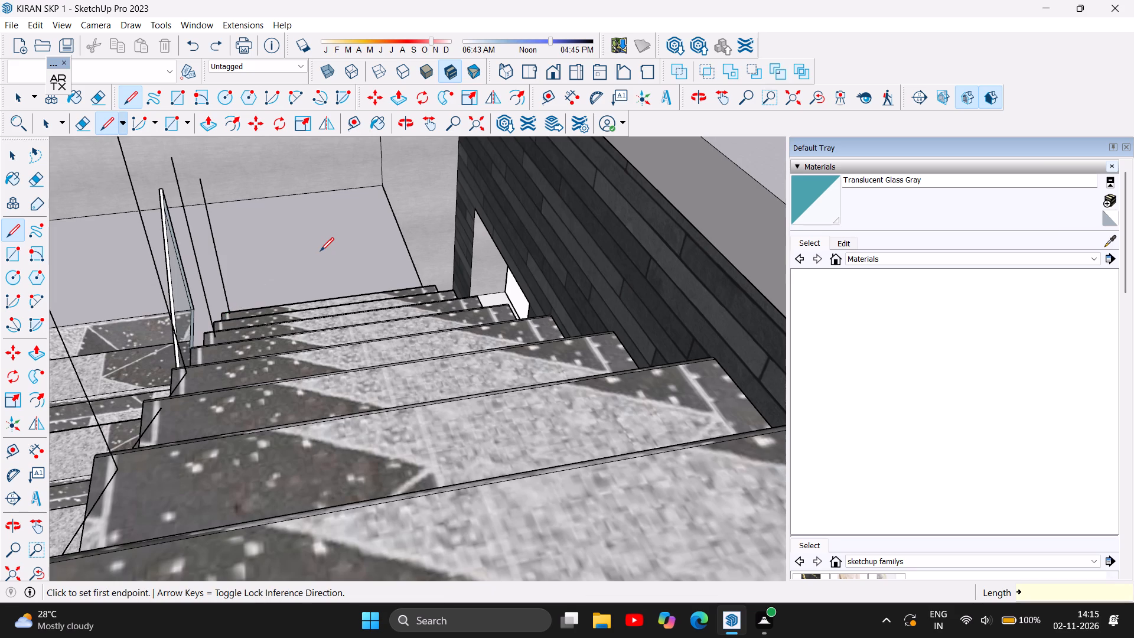
# Undo the base lines and all the vertical guide lines drawn along the open side of the upper stair flight.
pyautogui.hotkey('ctrl', 'z')
pyautogui.hotkey('ctrl', 'z')
pyautogui.hotkey('ctrl', 'z')
pyautogui.hotkey('ctrl', 'z')
pyautogui.hotkey('ctrl', 'z')
pyautogui.hotkey('ctrl', 'z')
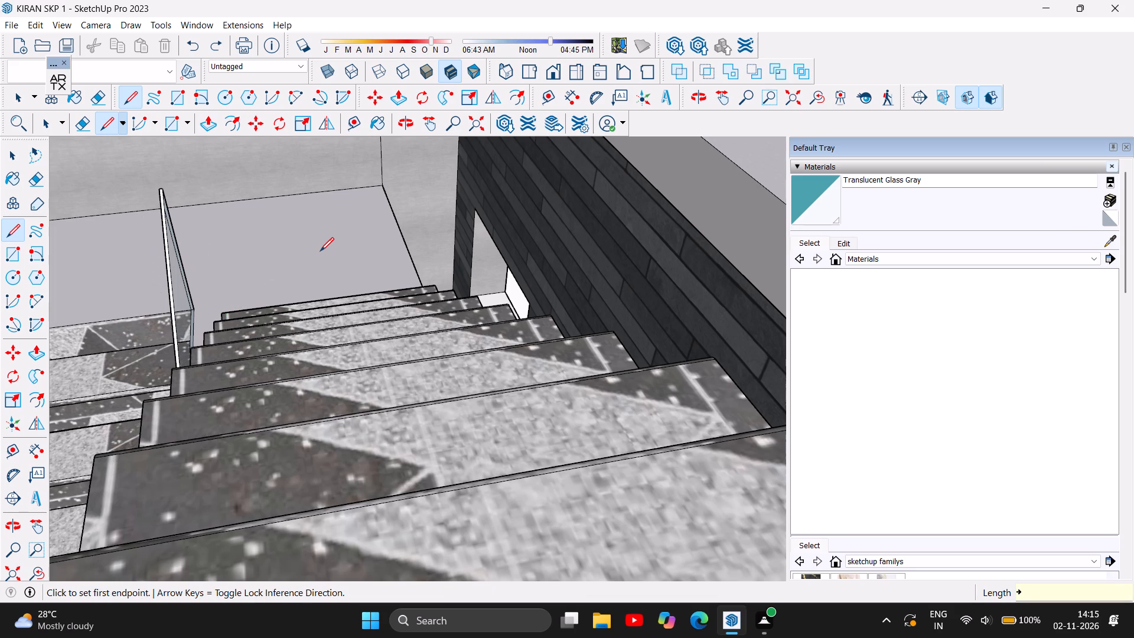
pyautogui.scroll(-4, 320, 250)
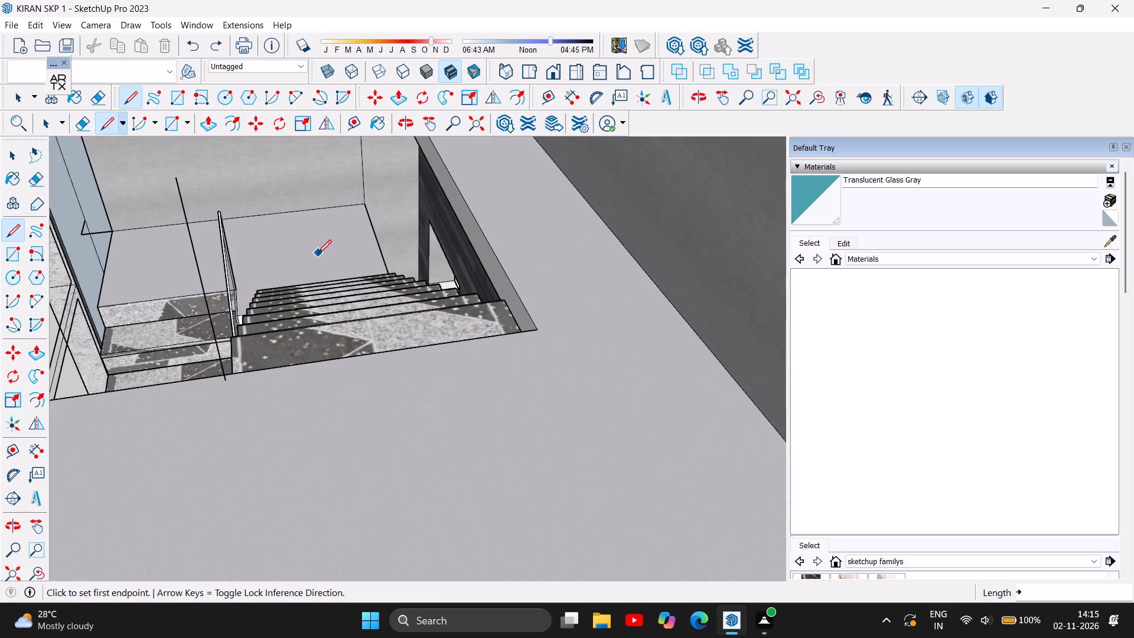
pyautogui.hotkey('ctrl', 'z')
# Draw a base line about 7' 10 1/2" long from the lowest tread's outer corner to the top tread's, continuing to the landing edge.
pyautogui.scroll(3, 299, 271)
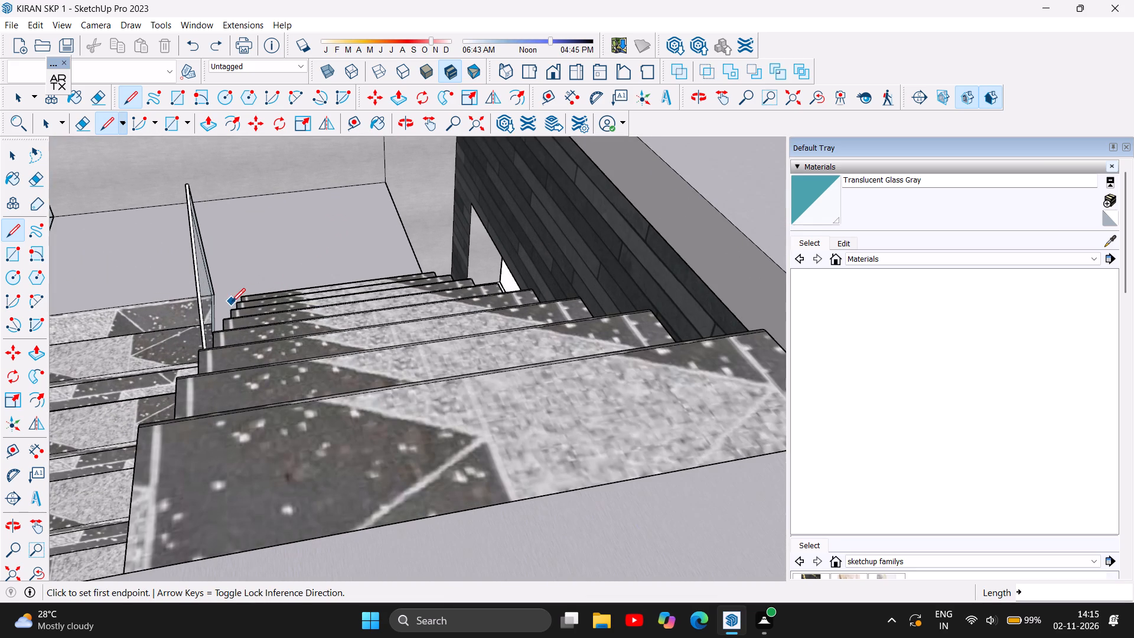
pyautogui.click(242, 295)
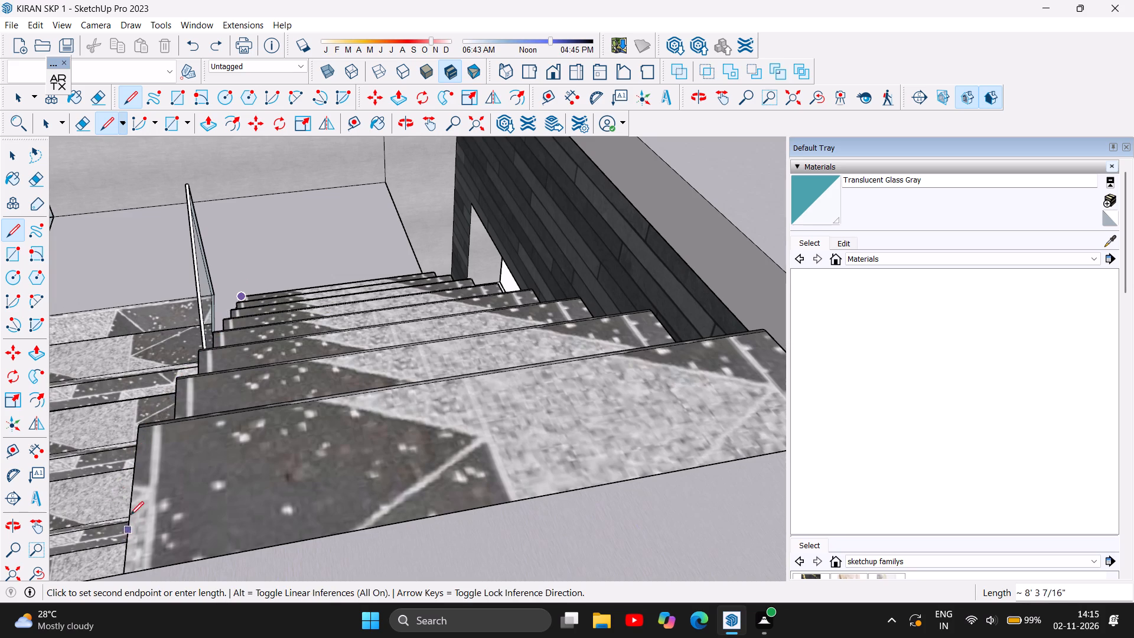
pyautogui.click(143, 425)
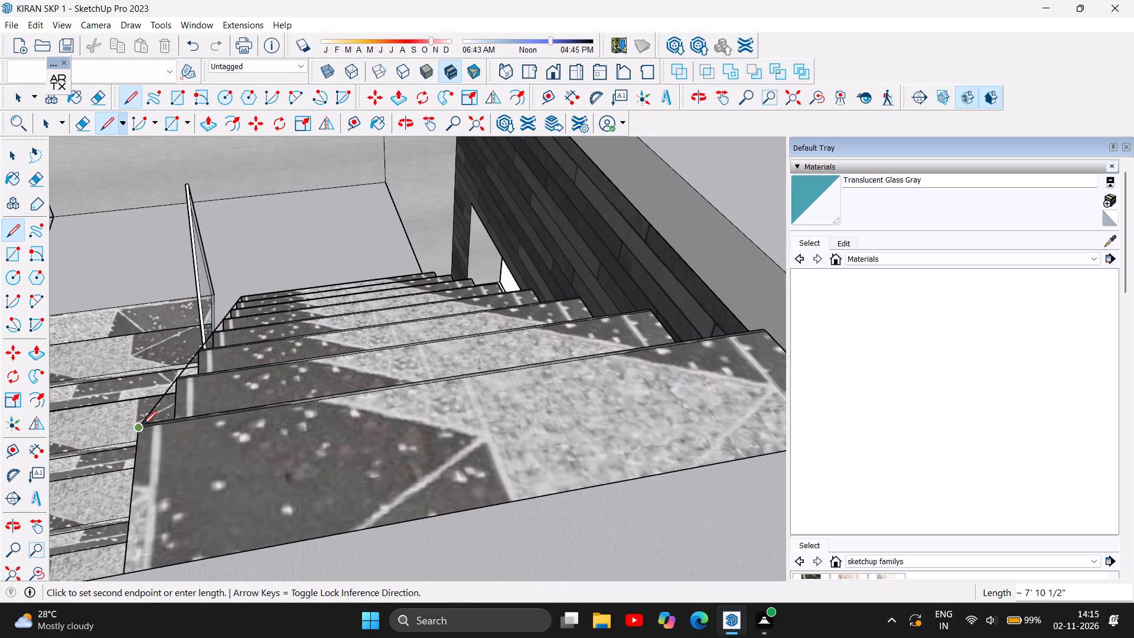
pyautogui.scroll(-2, 148, 419)
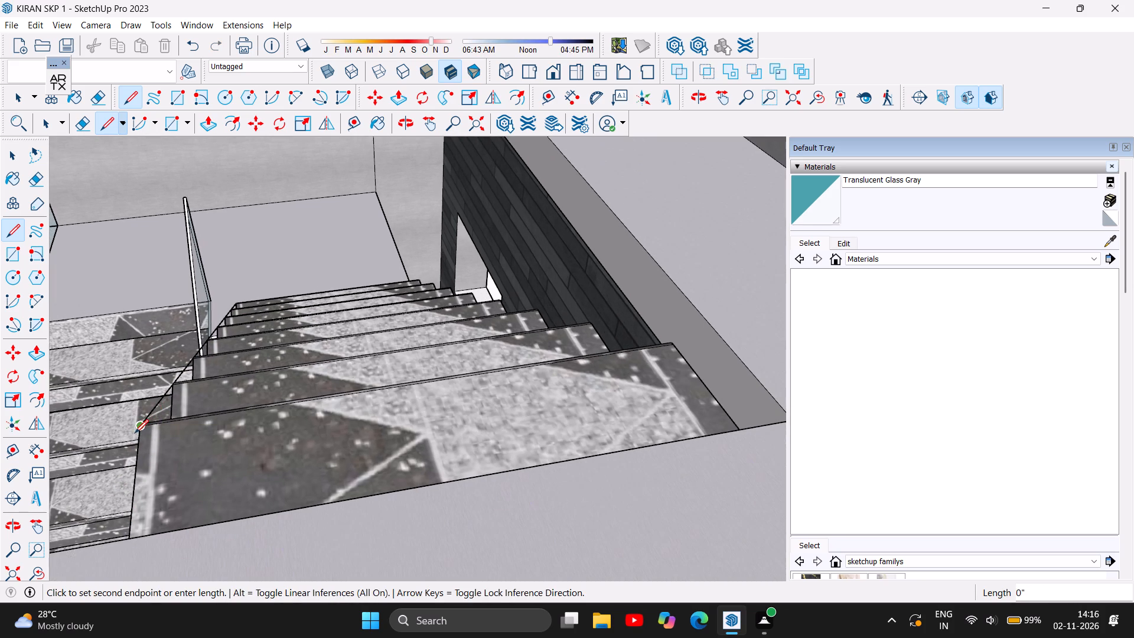
pyautogui.click(142, 428)
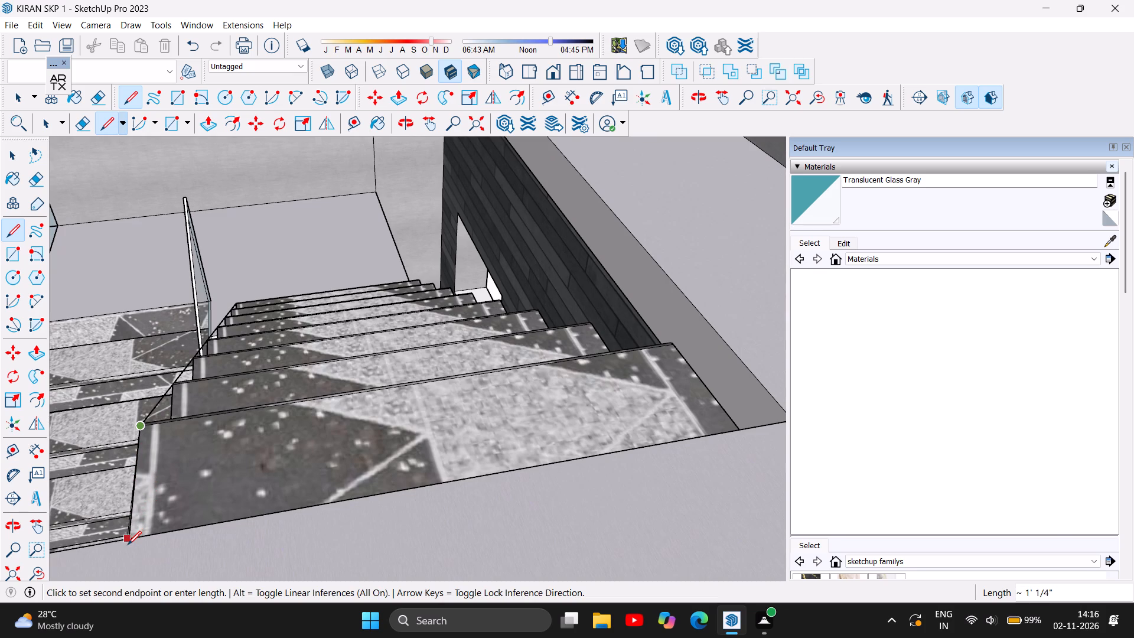
pyautogui.doubleClick(128, 545)
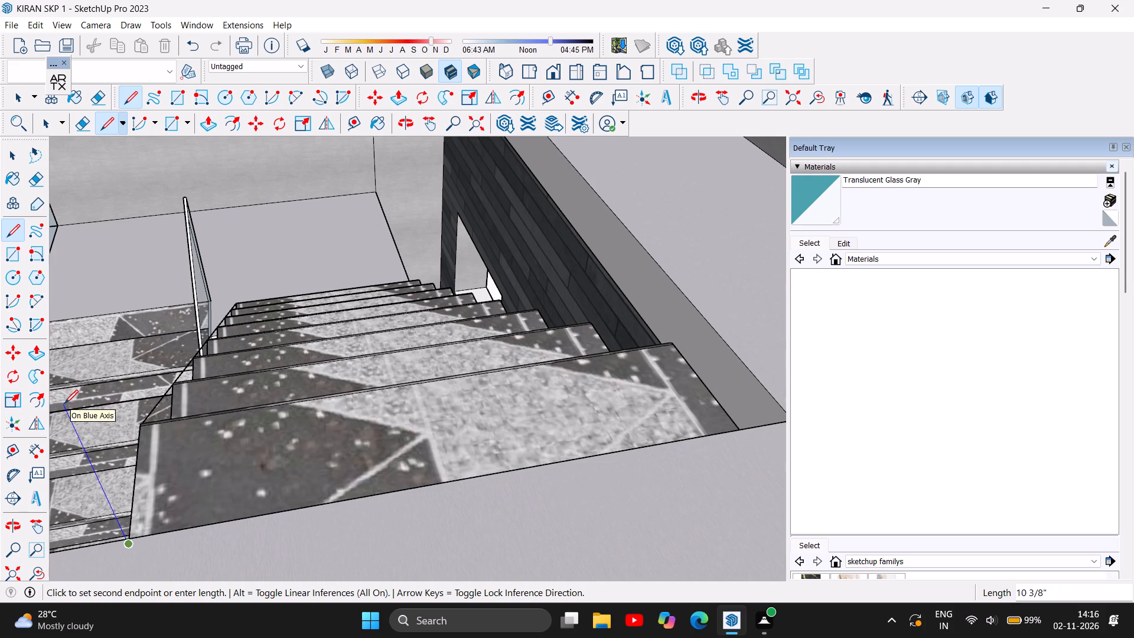
# Draw a 2' vertical line up from the end of the base line at the landing edge.
pyautogui.write("2'")
pyautogui.press('Return')
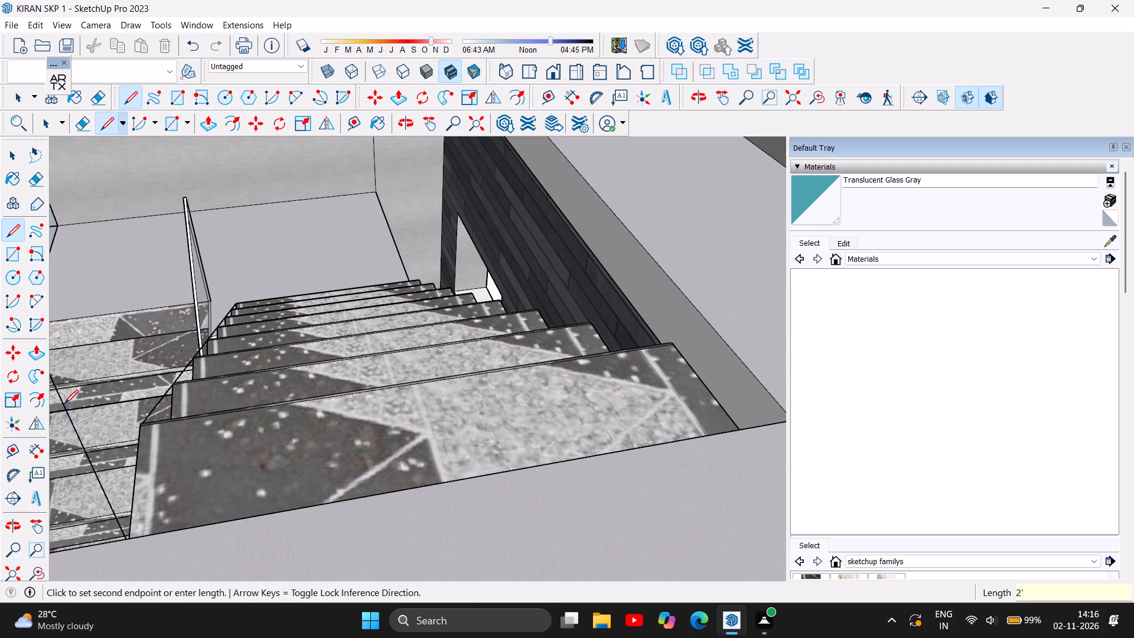
pyautogui.scroll(1, 408, 417)
pyautogui.scroll(-1, 589, 479)
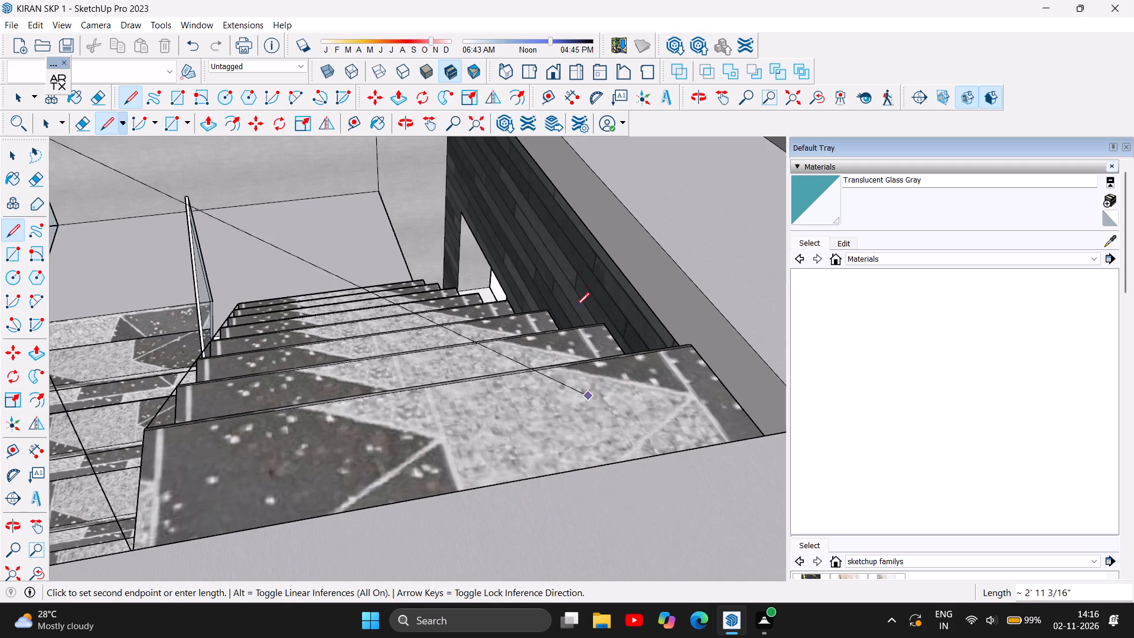
pyautogui.scroll(-2, 617, 313)
pyautogui.scroll(-2, 684, 403)
pyautogui.scroll(1, 324, 298)
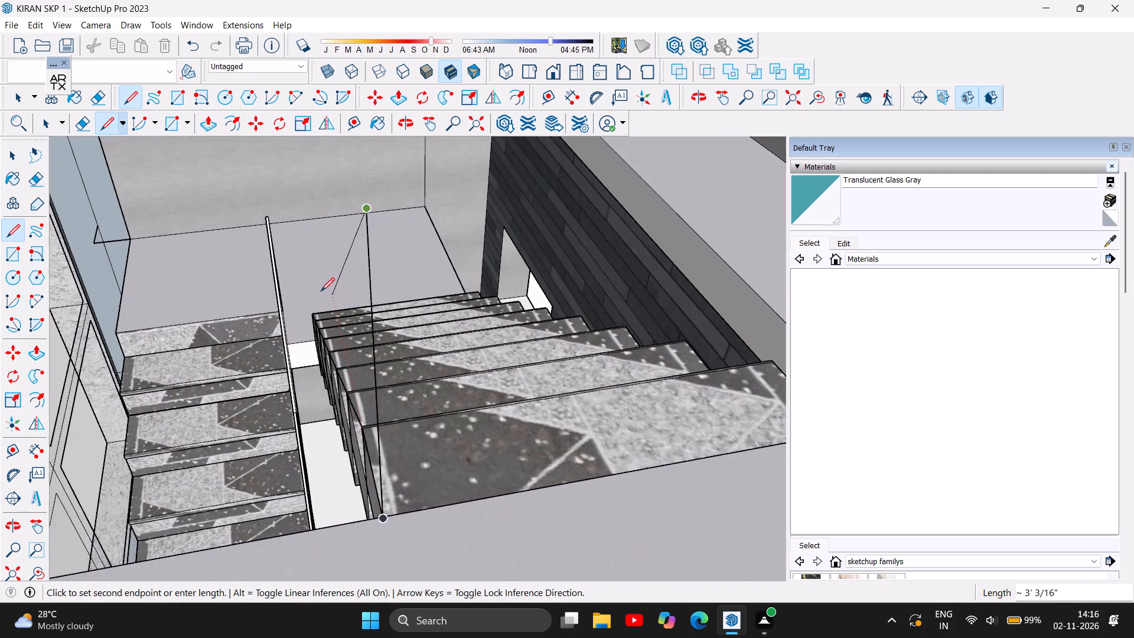
pyautogui.scroll(1, 321, 291)
pyautogui.scroll(-2, 475, 330)
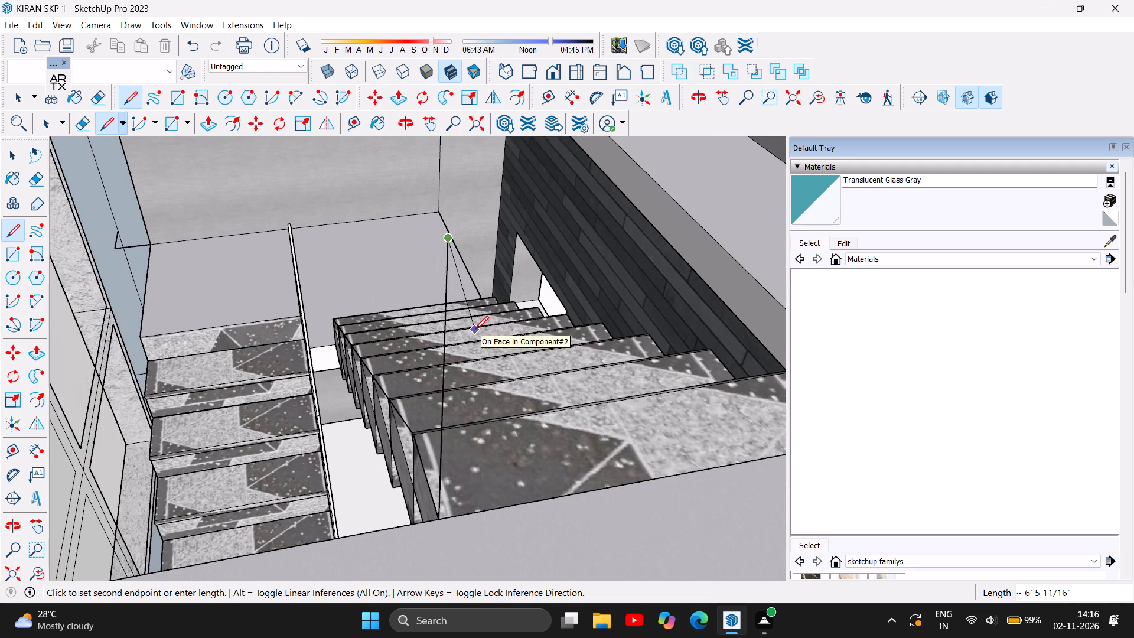
pyautogui.scroll(-1, 475, 330)
pyautogui.press('Escape')
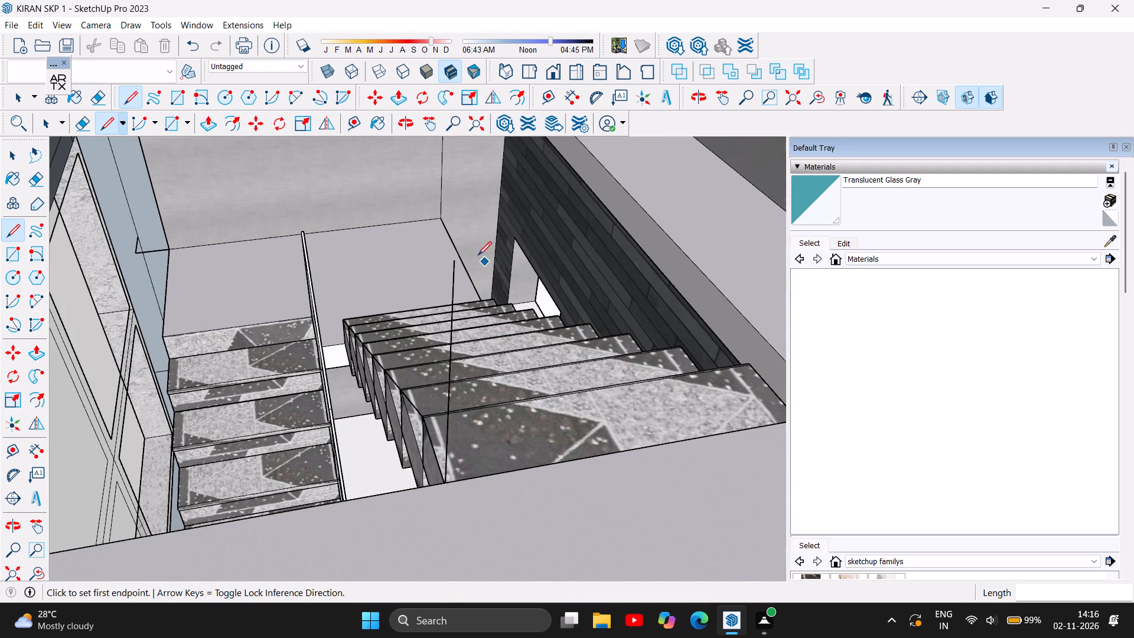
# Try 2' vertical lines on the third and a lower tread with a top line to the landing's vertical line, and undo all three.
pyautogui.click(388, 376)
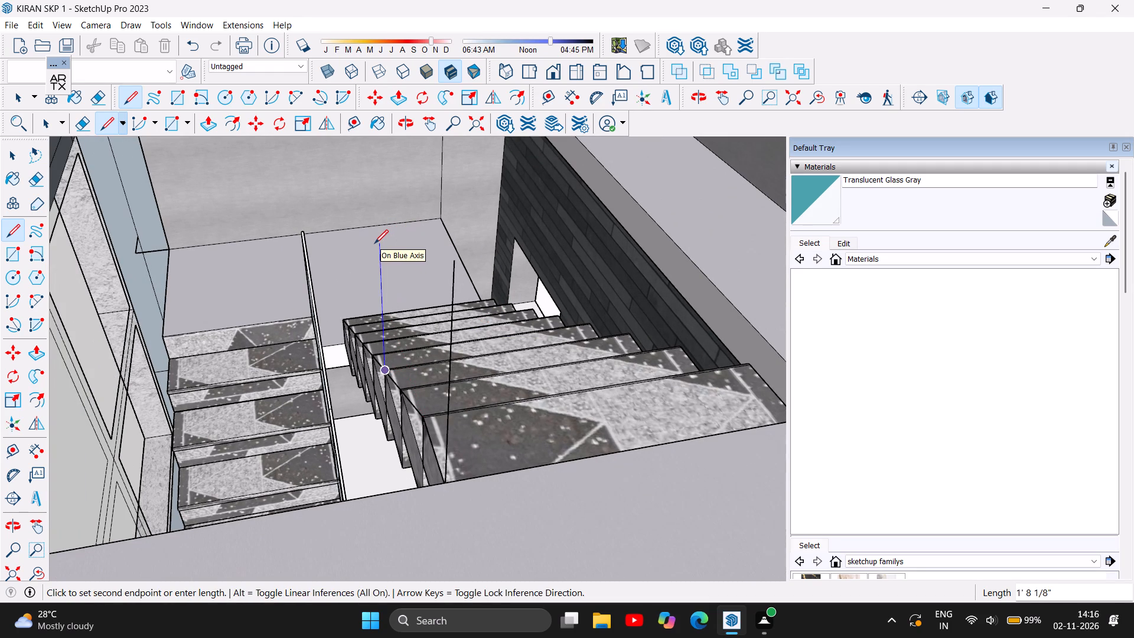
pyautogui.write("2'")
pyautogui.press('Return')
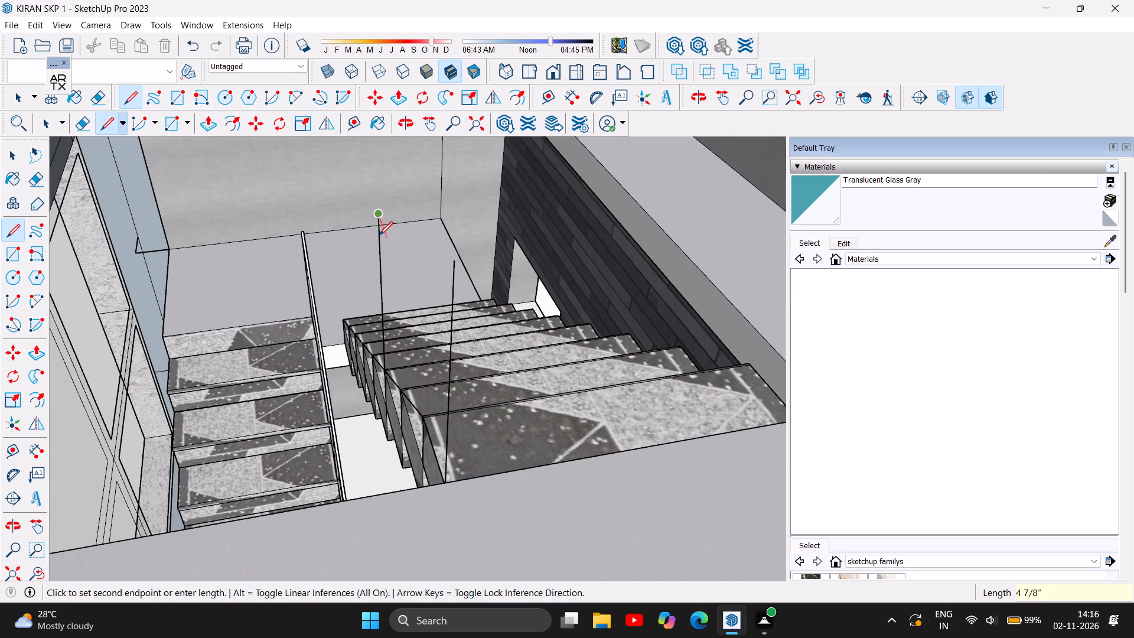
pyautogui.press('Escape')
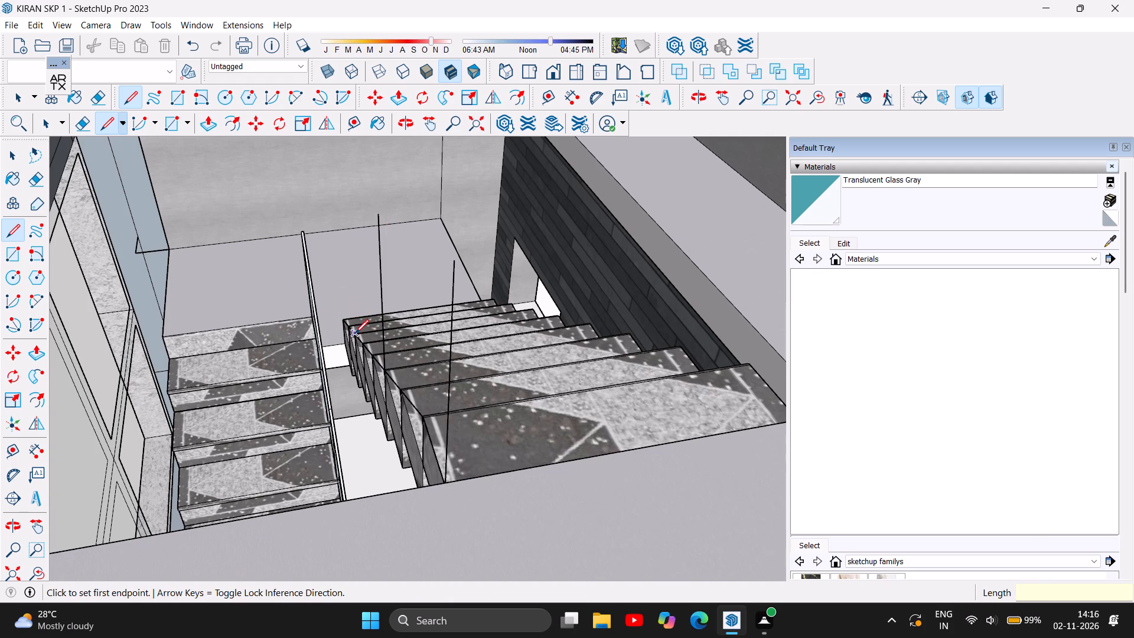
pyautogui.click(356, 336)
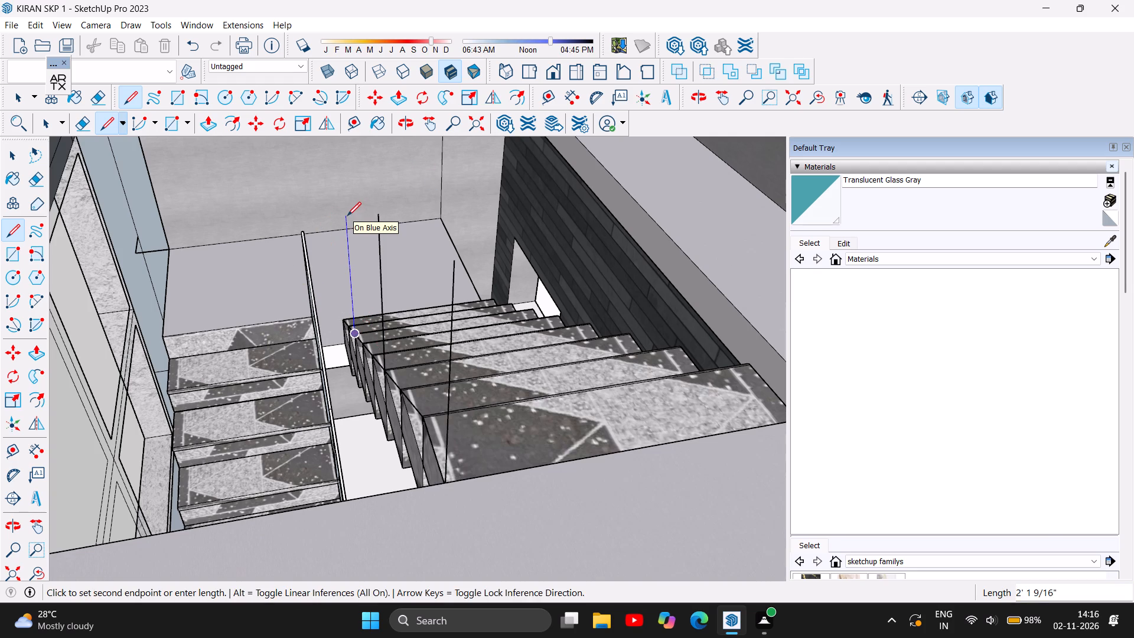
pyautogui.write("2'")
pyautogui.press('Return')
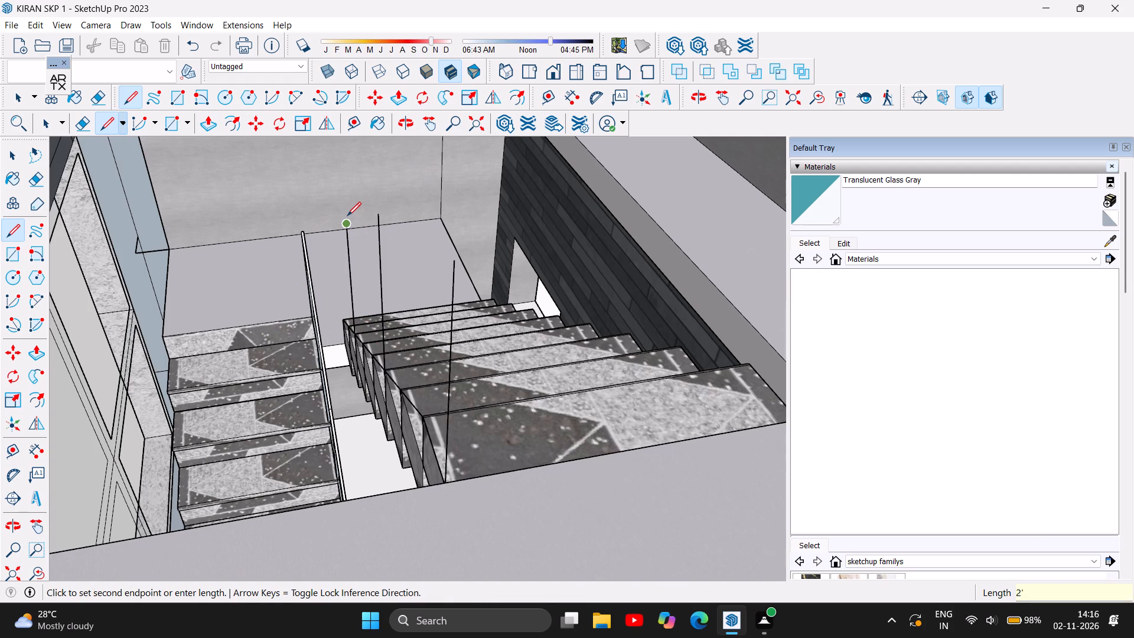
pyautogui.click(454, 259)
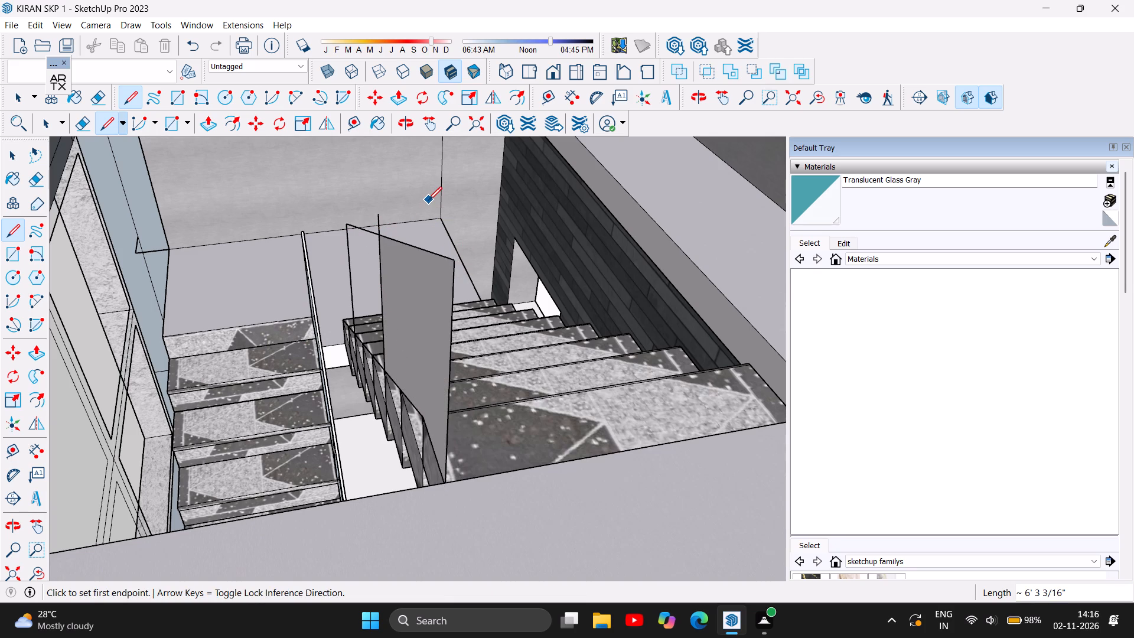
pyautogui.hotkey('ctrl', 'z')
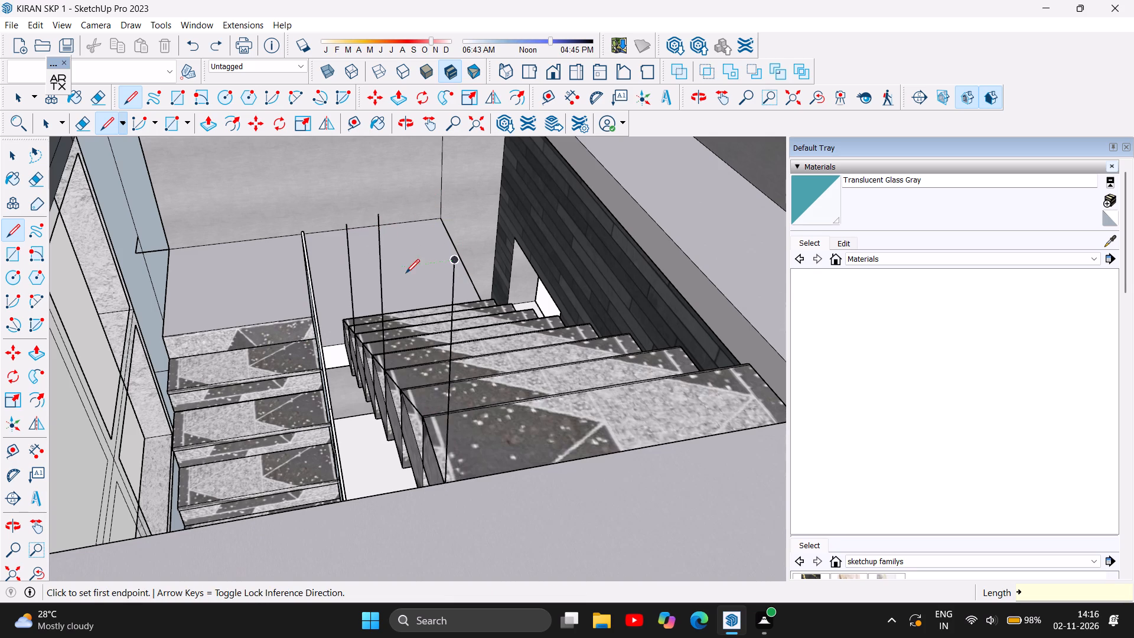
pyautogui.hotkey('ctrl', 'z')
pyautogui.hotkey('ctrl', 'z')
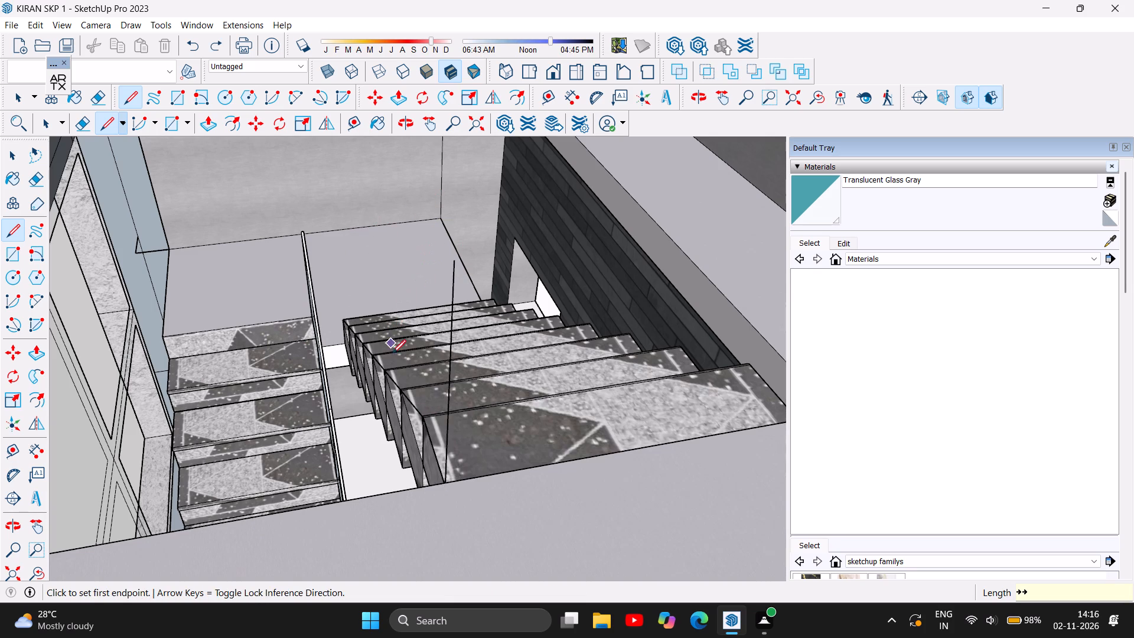
# Draw a 2' vertical line from the third tread's outer corner and join its top to the landing's vertical line, closing the railing face.
pyautogui.click(382, 375)
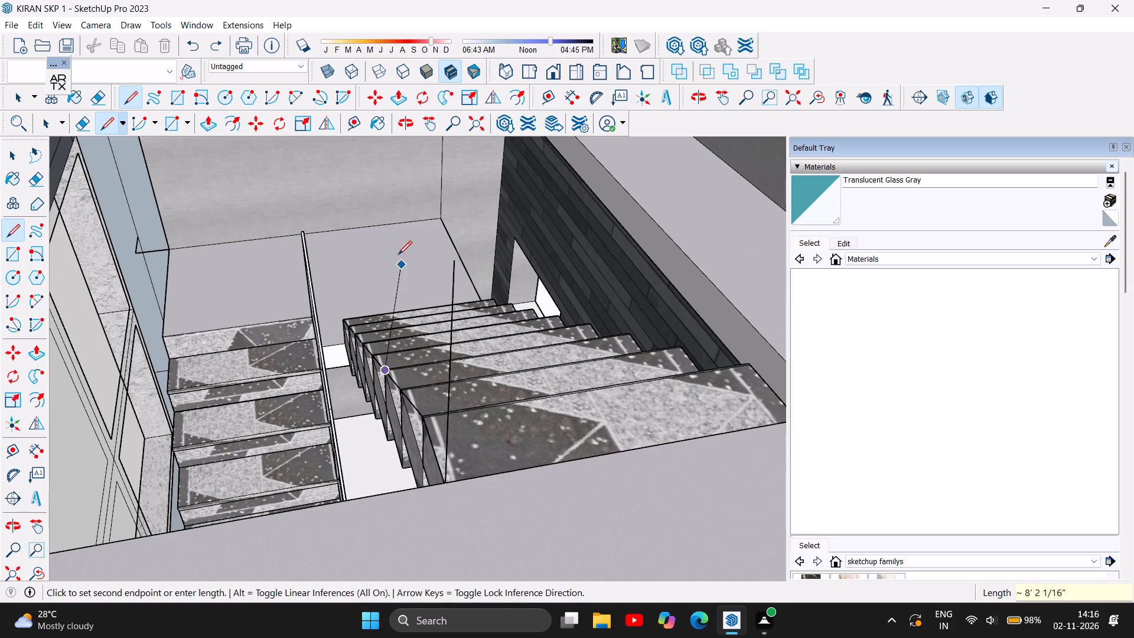
pyautogui.write("2'")
pyautogui.press('Return')
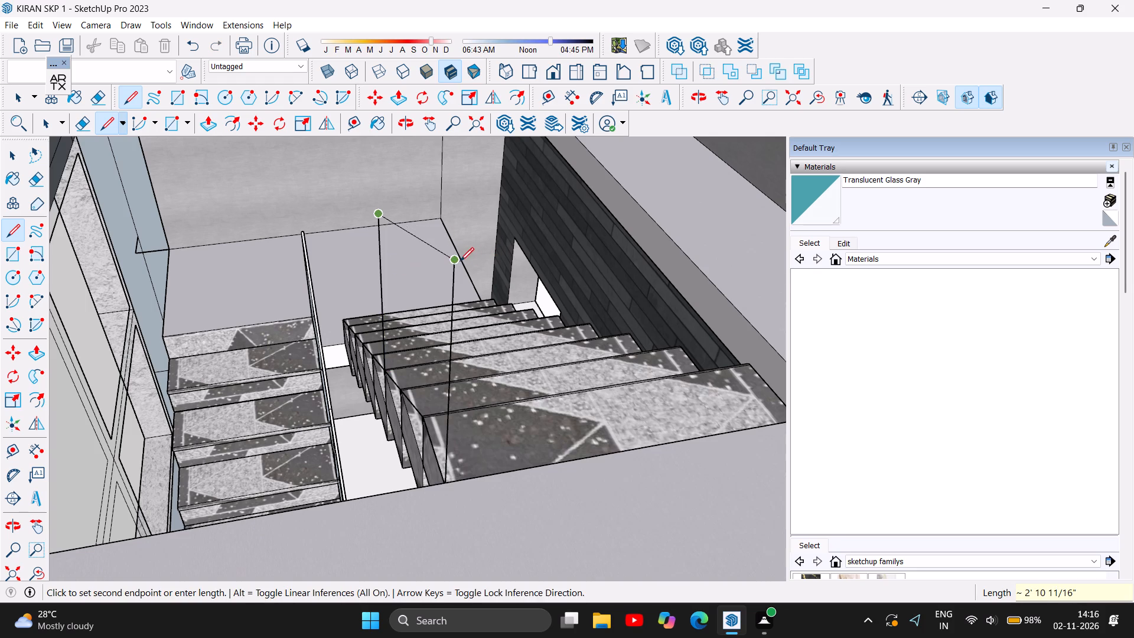
pyautogui.click(455, 261)
pyautogui.scroll(-1, 585, 474)
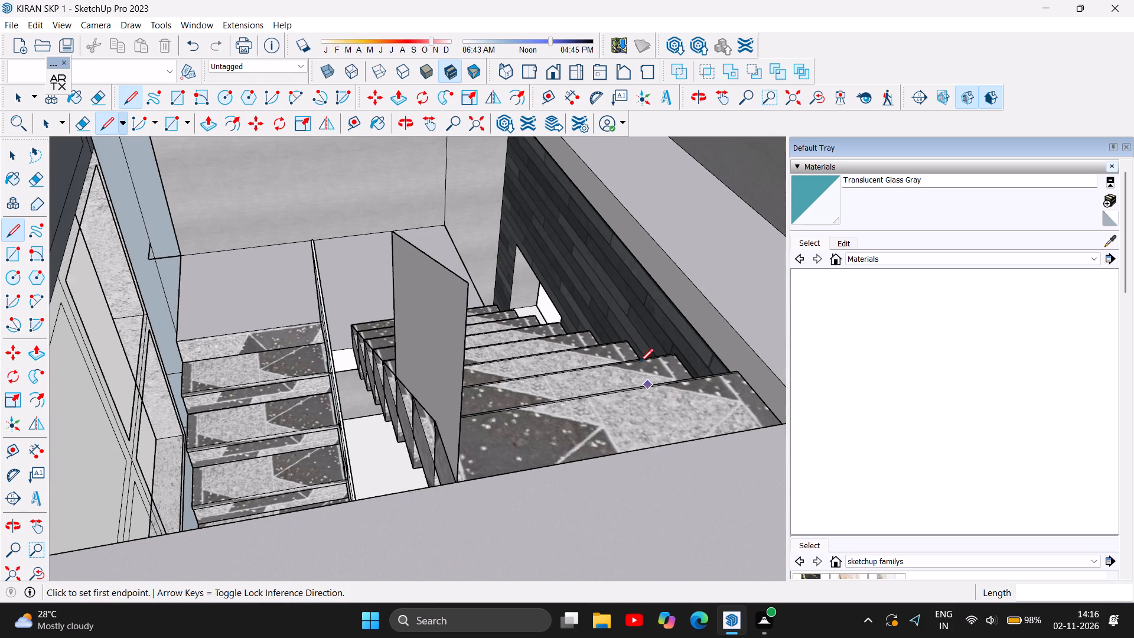
# Draw a 2' vertical line up from the outer corner of the tread two below the railing face's lower edge.
pyautogui.click(396, 125)
pyautogui.moveTo(414, 274); pyautogui.dragTo(461, 264)
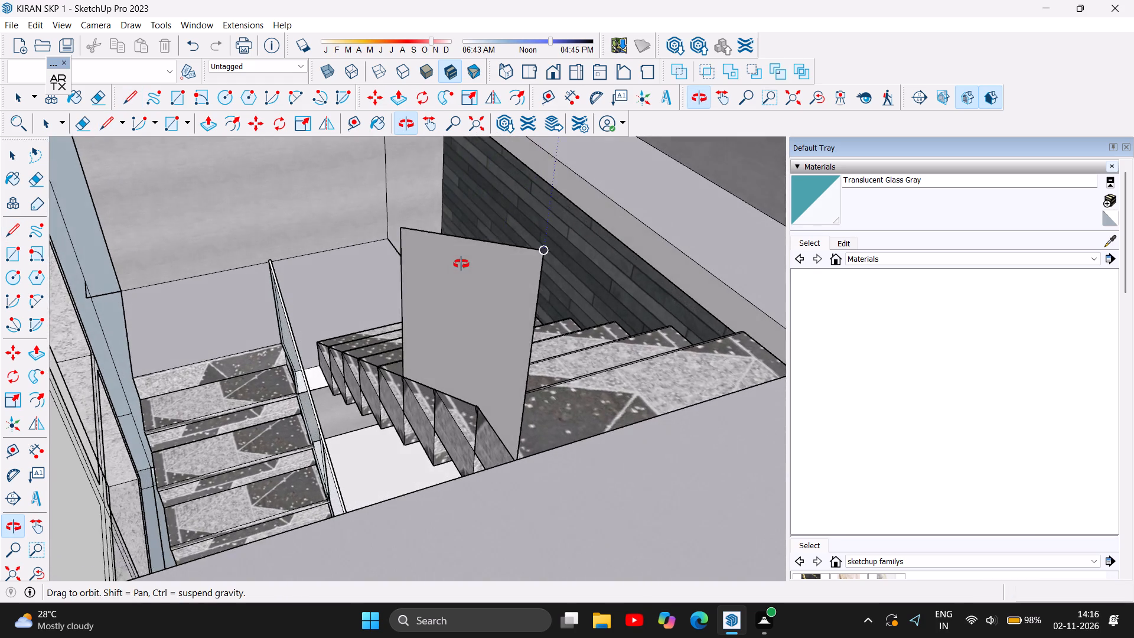
pyautogui.moveTo(461, 264); pyautogui.dragTo(472, 262)
pyautogui.scroll(4, 393, 298)
pyautogui.moveTo(360, 391); pyautogui.dragTo(364, 391)
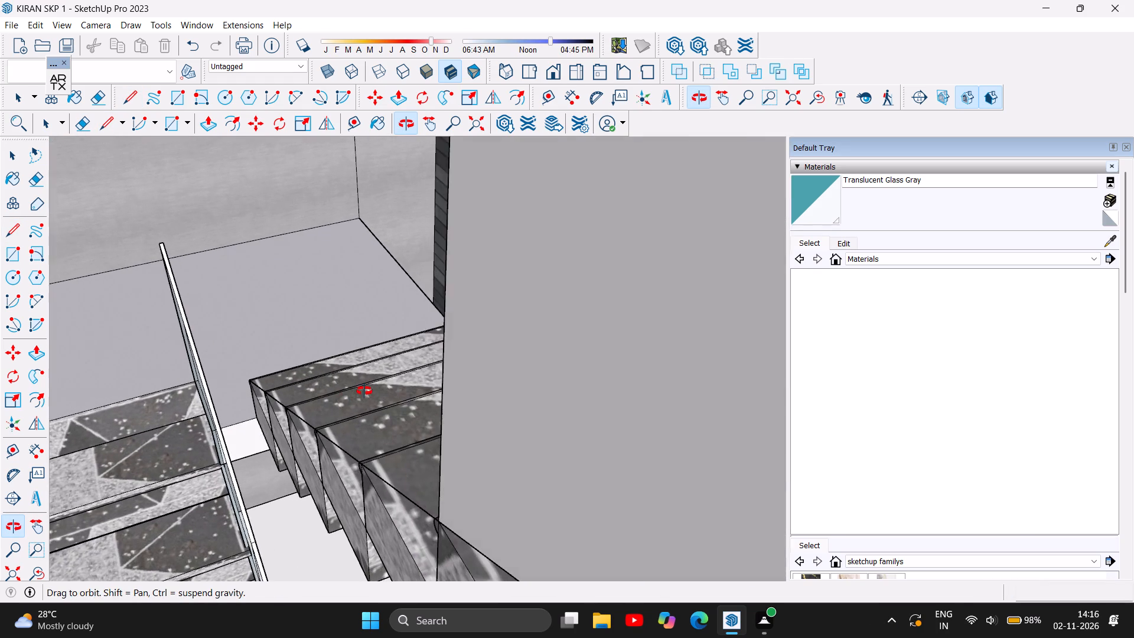
pyautogui.moveTo(364, 391); pyautogui.dragTo(366, 385)
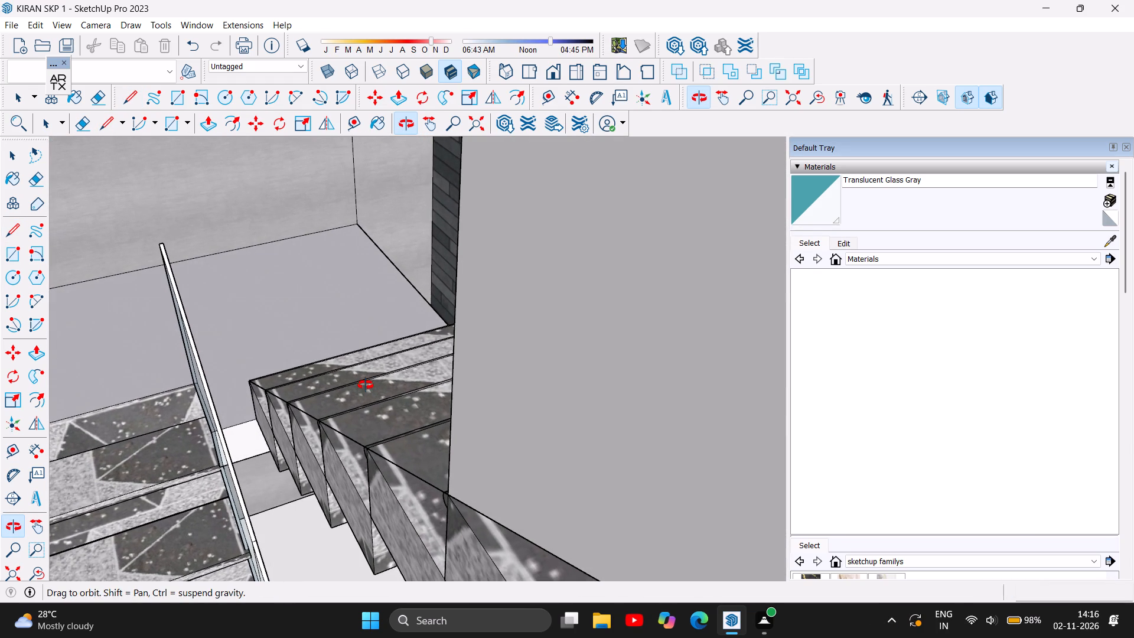
pyautogui.scroll(-2, 393, 401)
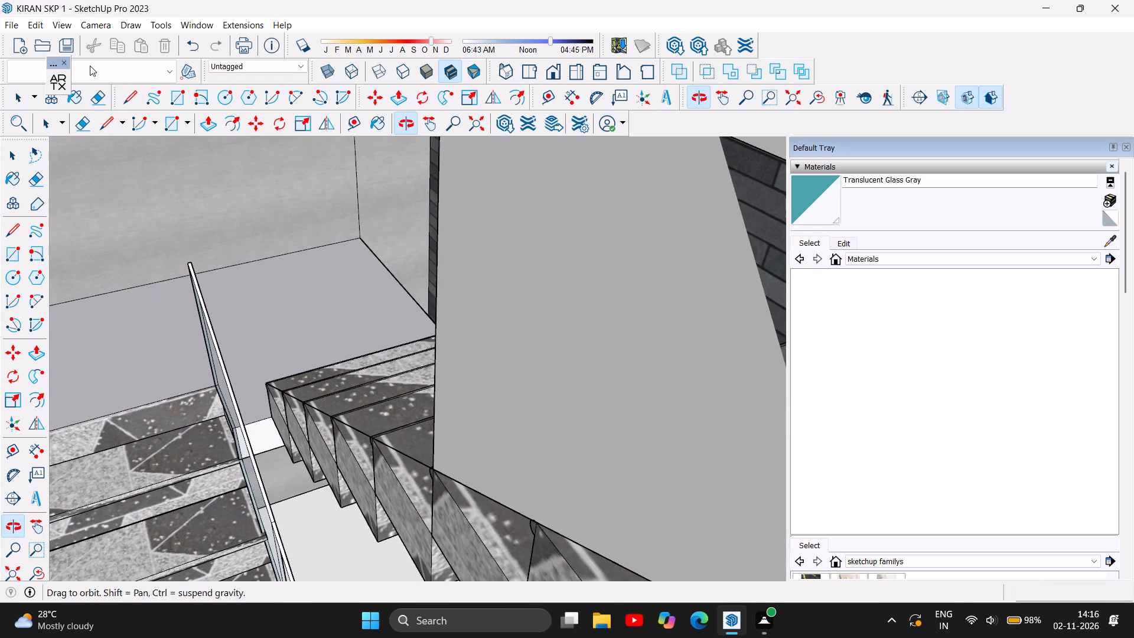
pyautogui.click(125, 99)
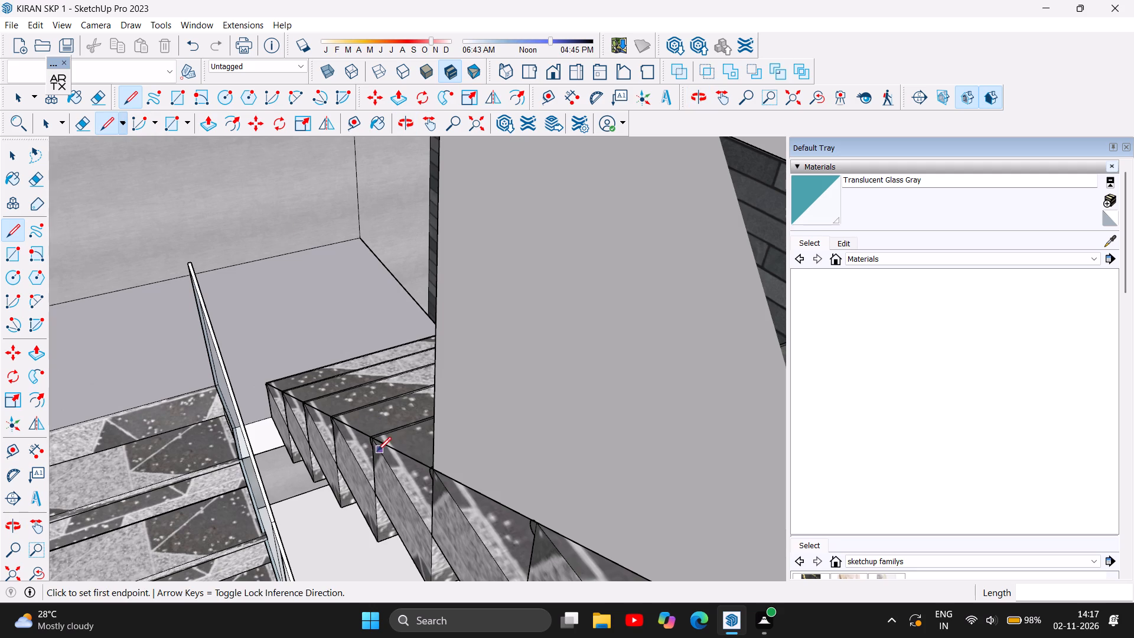
pyautogui.click(332, 419)
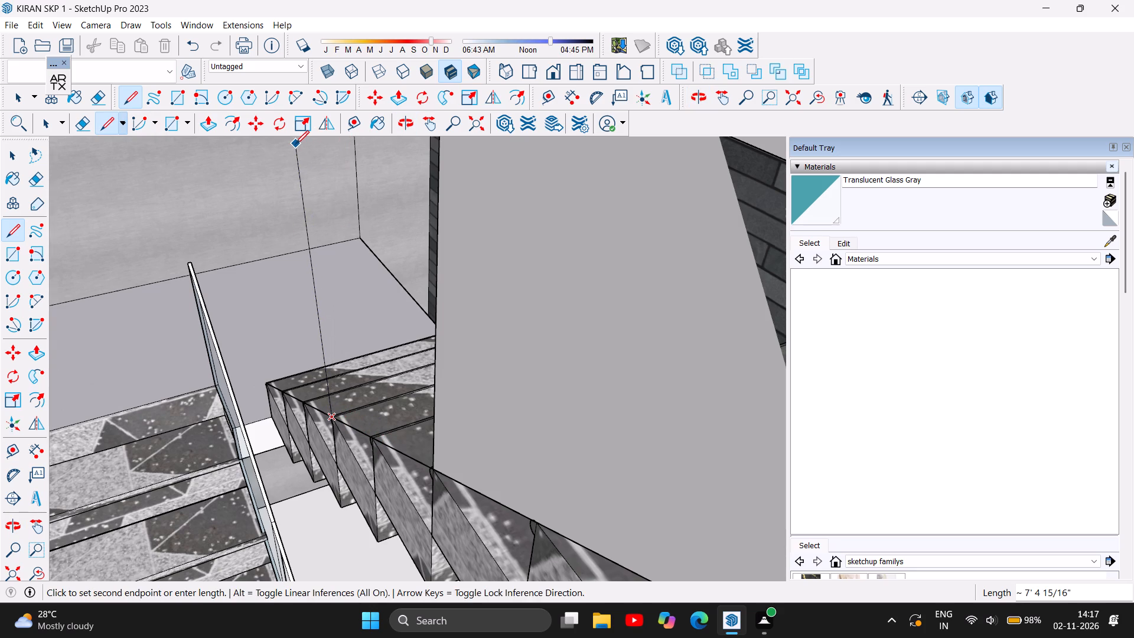
pyautogui.write("2'")
pyautogui.press('Return')
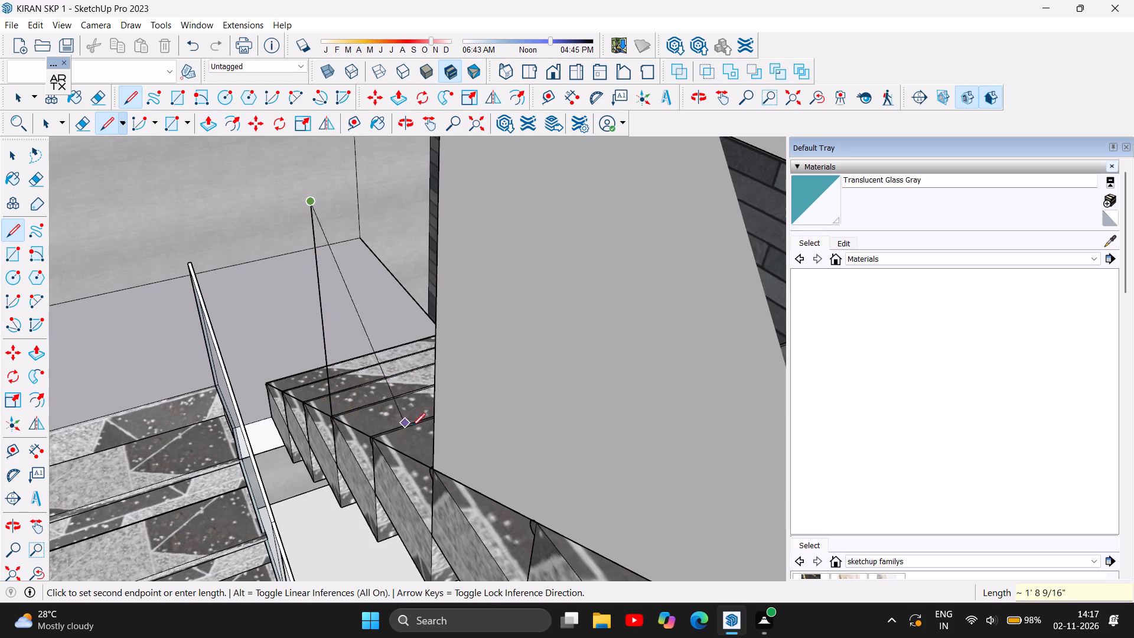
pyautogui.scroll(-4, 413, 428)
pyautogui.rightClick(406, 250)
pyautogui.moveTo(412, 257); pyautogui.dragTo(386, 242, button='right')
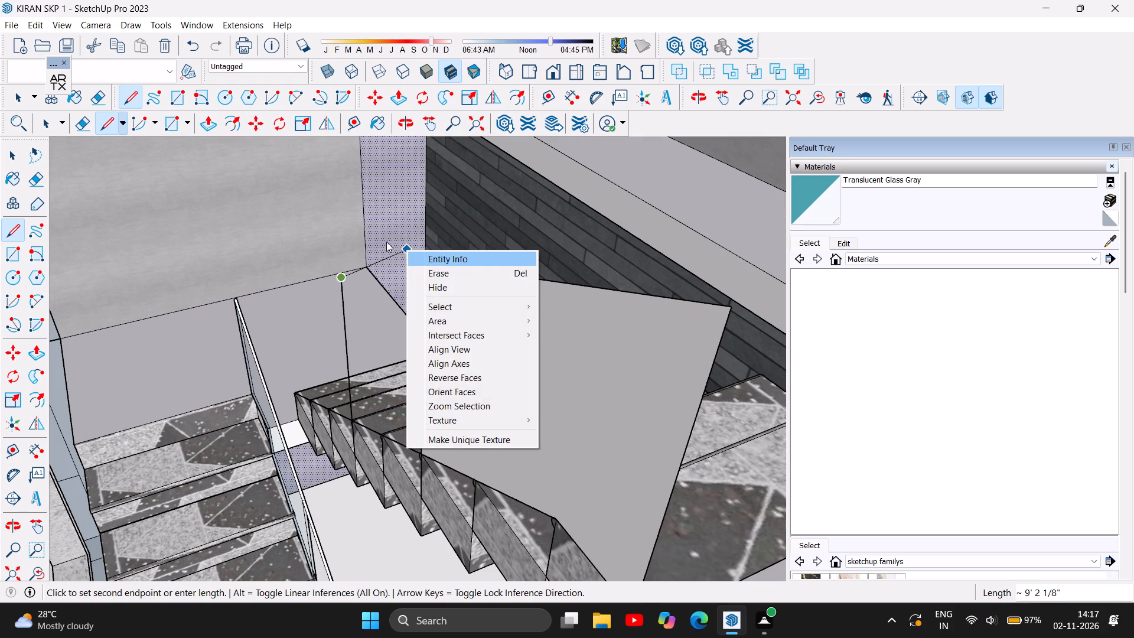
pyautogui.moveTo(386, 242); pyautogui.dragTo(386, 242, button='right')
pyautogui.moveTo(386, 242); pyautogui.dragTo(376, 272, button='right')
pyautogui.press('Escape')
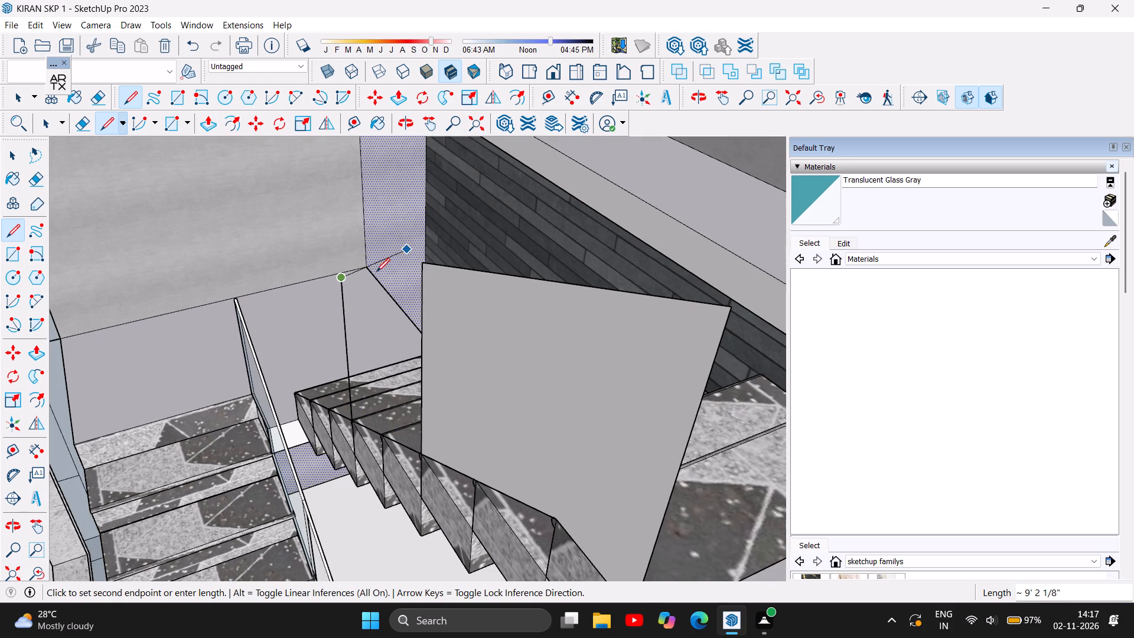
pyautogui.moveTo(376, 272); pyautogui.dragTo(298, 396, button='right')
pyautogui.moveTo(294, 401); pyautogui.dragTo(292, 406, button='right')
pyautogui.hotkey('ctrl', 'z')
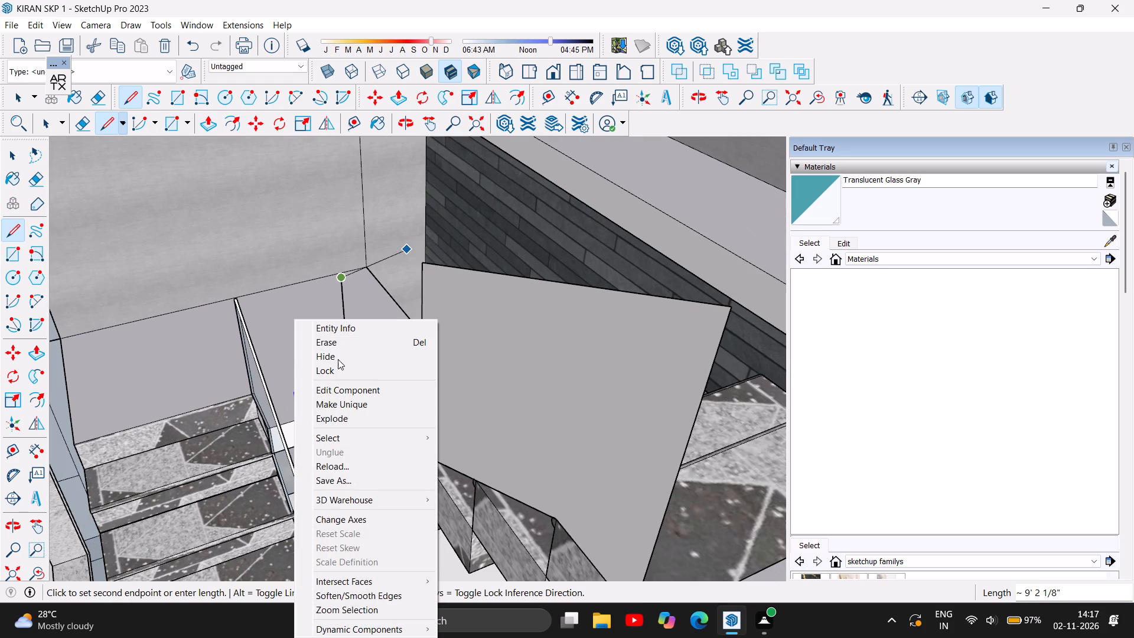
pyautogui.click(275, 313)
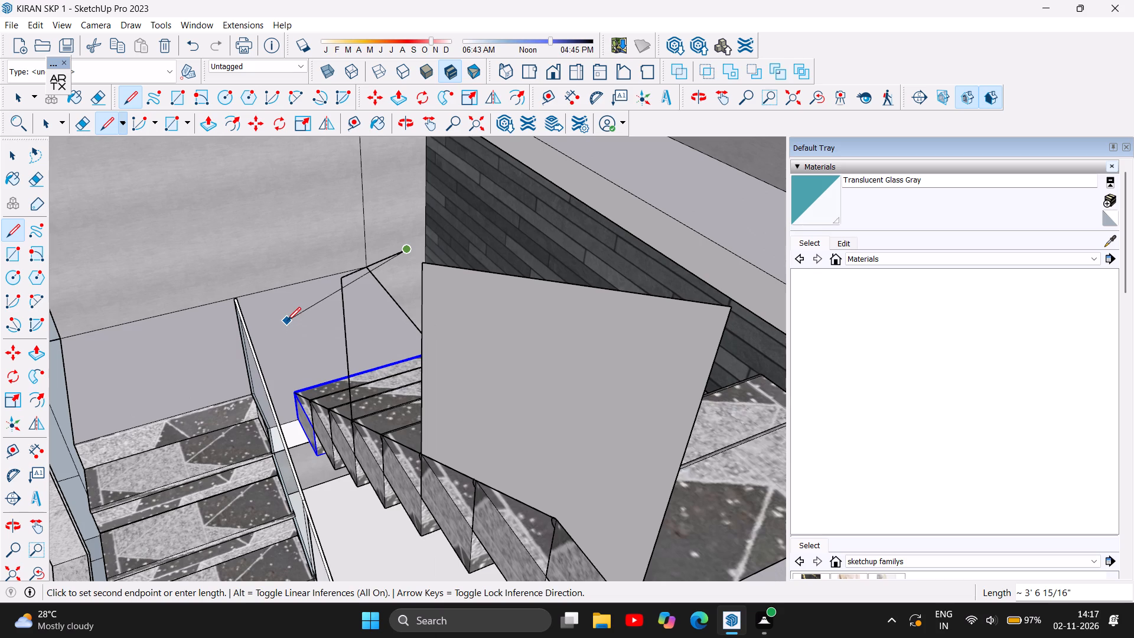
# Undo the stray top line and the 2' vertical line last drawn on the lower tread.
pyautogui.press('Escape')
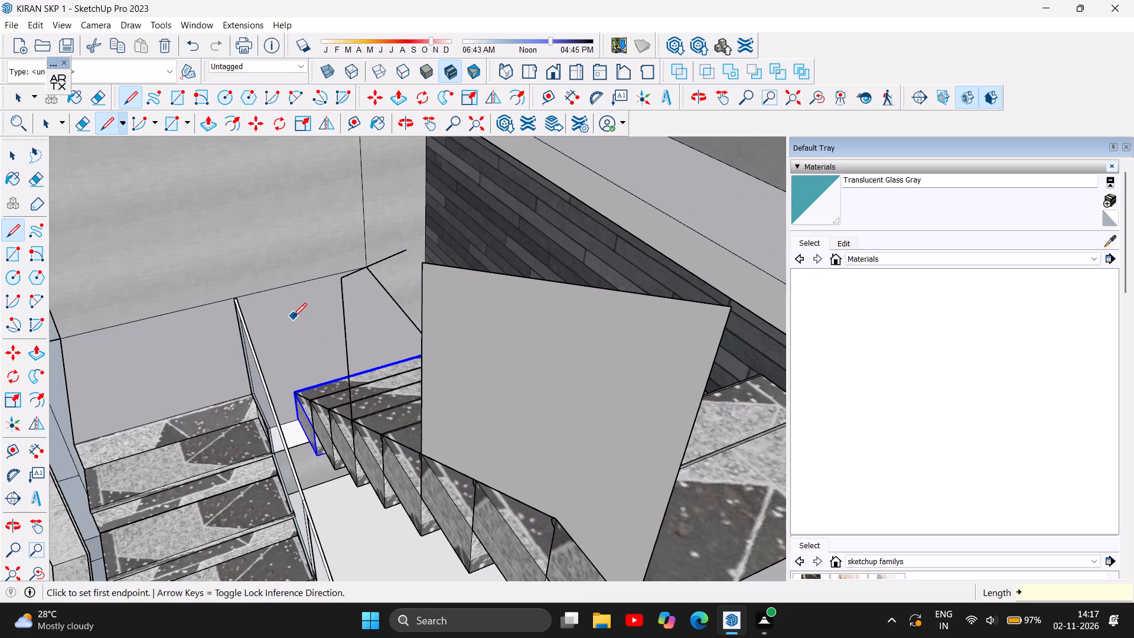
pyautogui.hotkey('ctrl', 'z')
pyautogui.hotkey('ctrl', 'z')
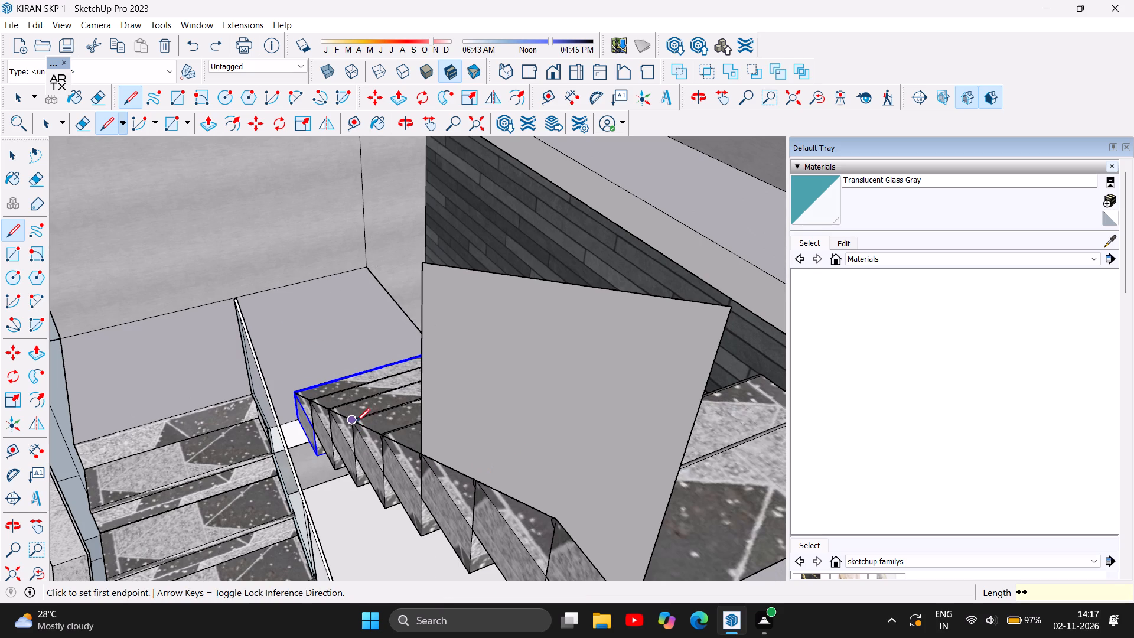
# Draw a 2' vertical line from the same tread's outer corner and join its top to the railing face's lower top corner.
pyautogui.click(353, 423)
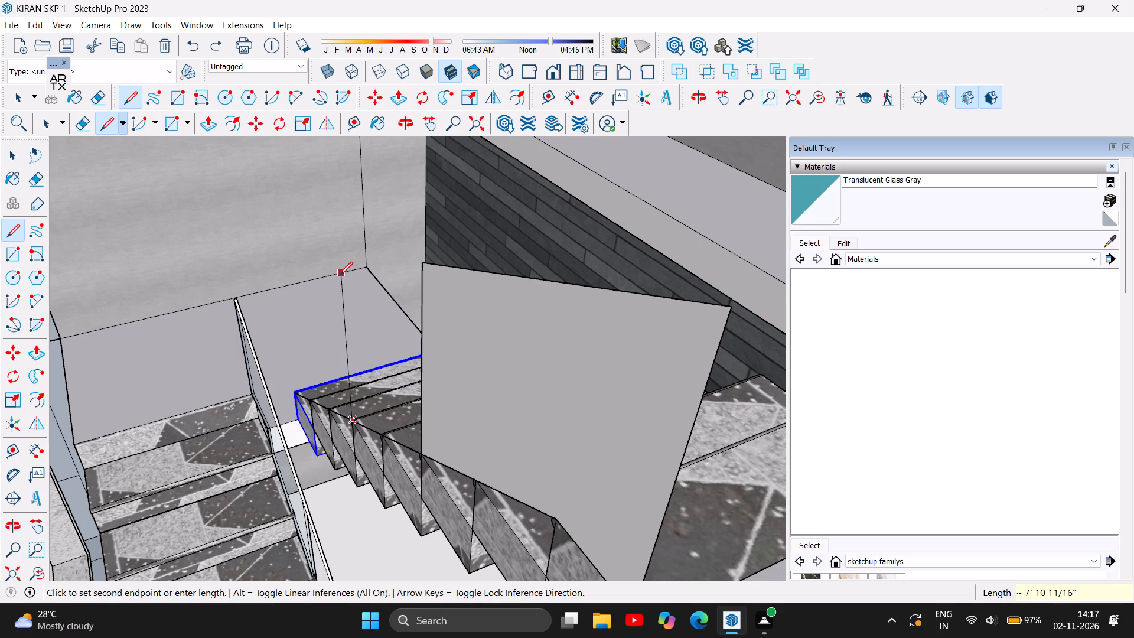
pyautogui.press('2')
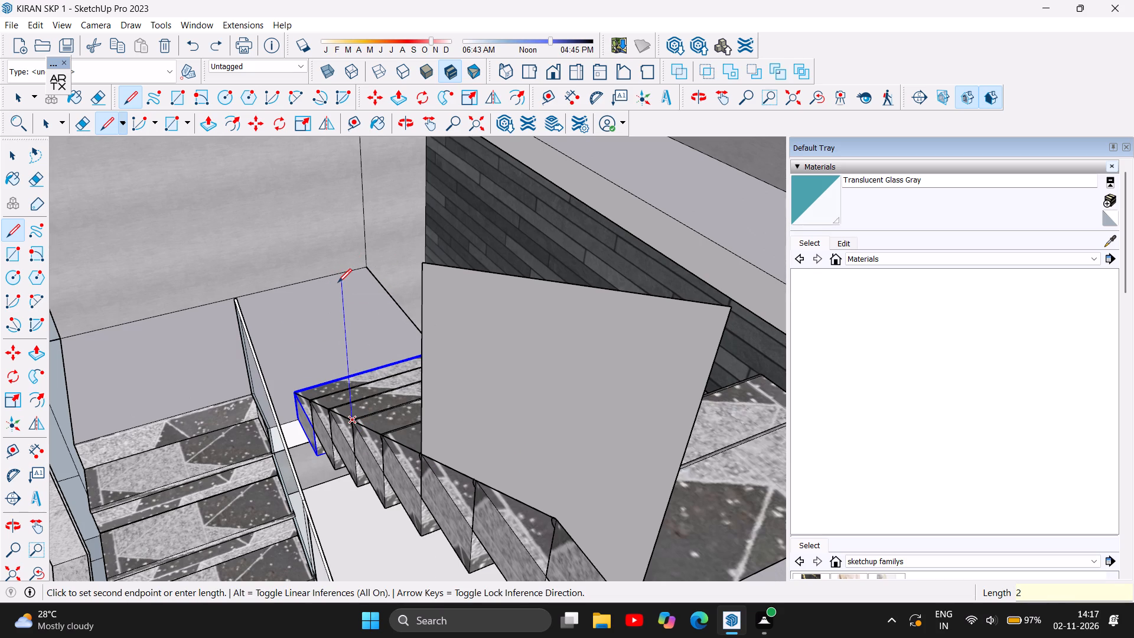
pyautogui.press("'")
pyautogui.press('Return')
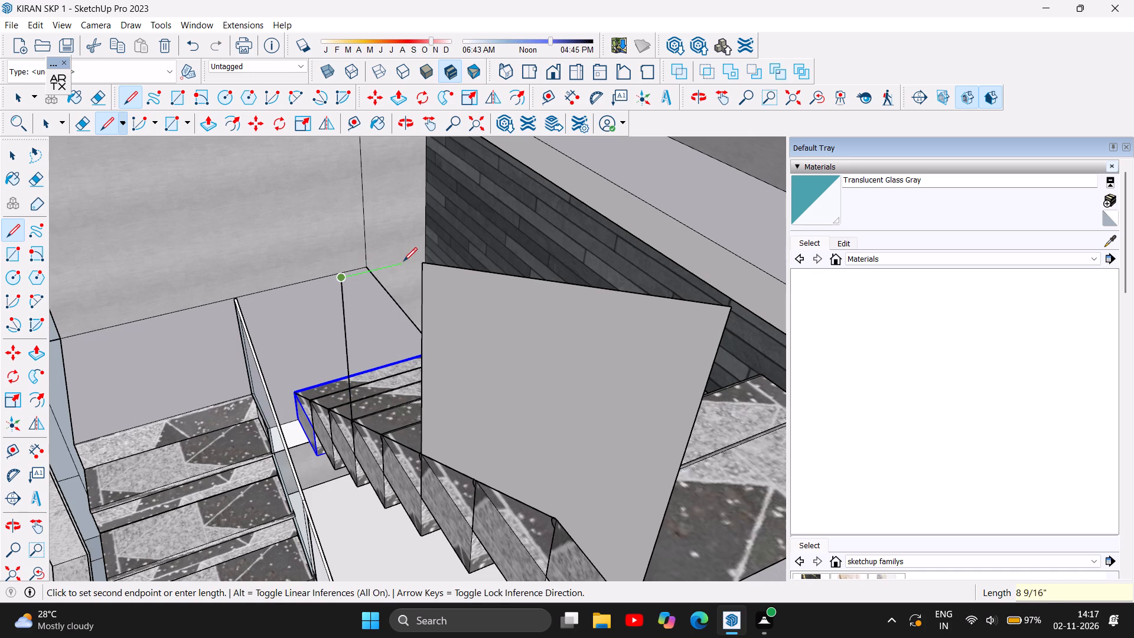
pyautogui.click(423, 265)
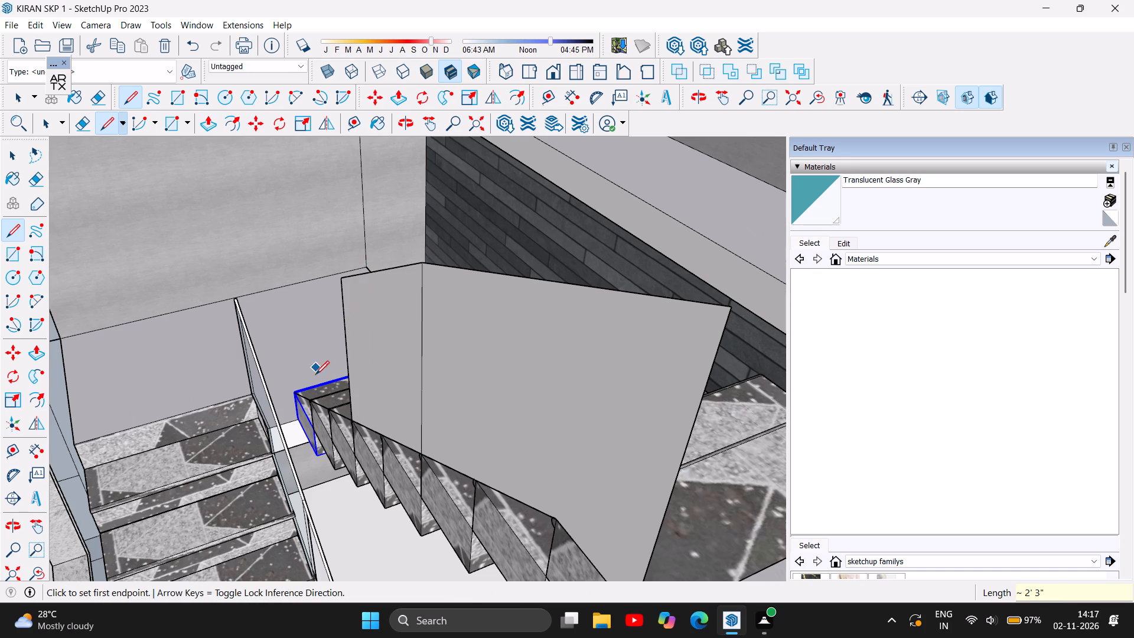
# Draw a 2' vertical line from the outer corner of the flight's second-lowest tread and join its top to the railing face.
pyautogui.click(309, 405)
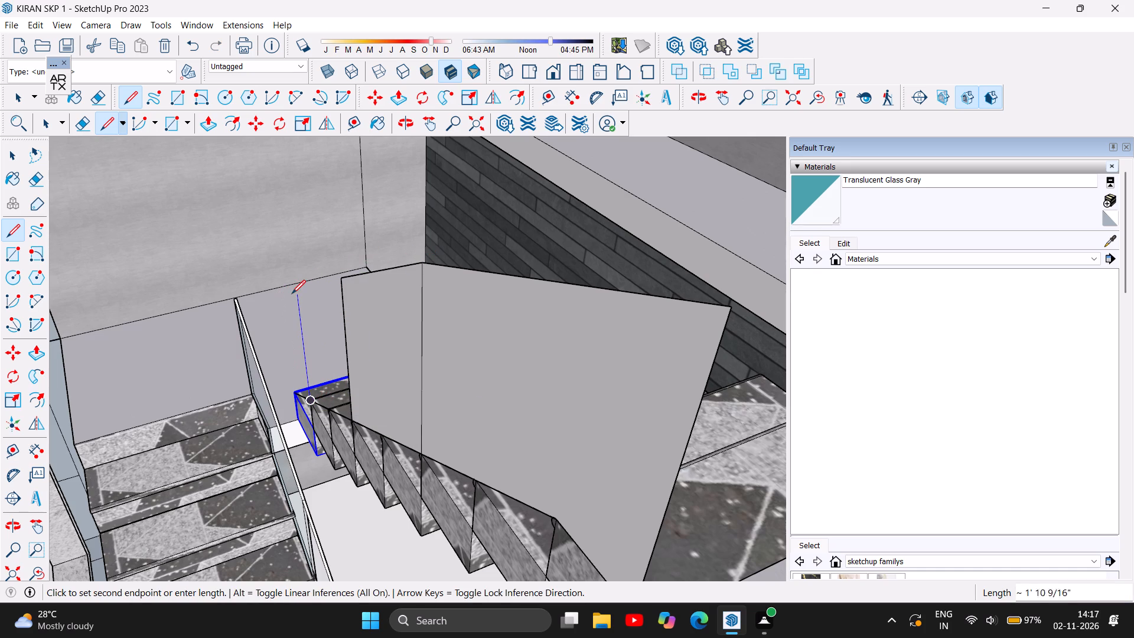
pyautogui.write("2'")
pyautogui.press('Return')
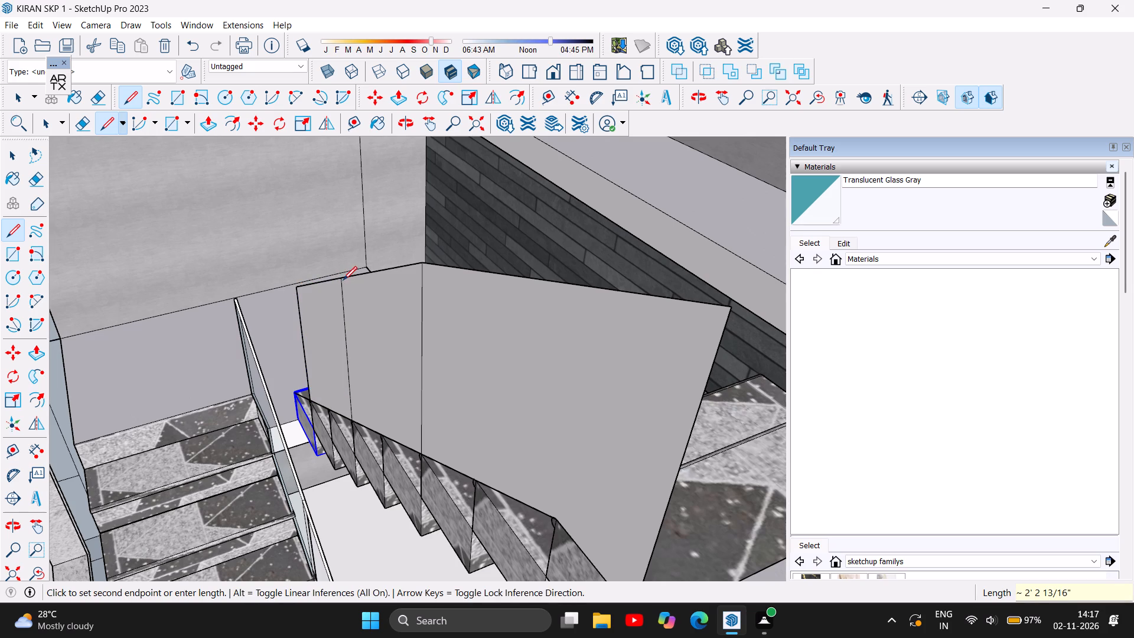
pyautogui.click(343, 280)
# Draw a 2' vertical line from the lowest tread's outer corner and join its top to the railing face, closing the last strip.
pyautogui.scroll(-1, 496, 418)
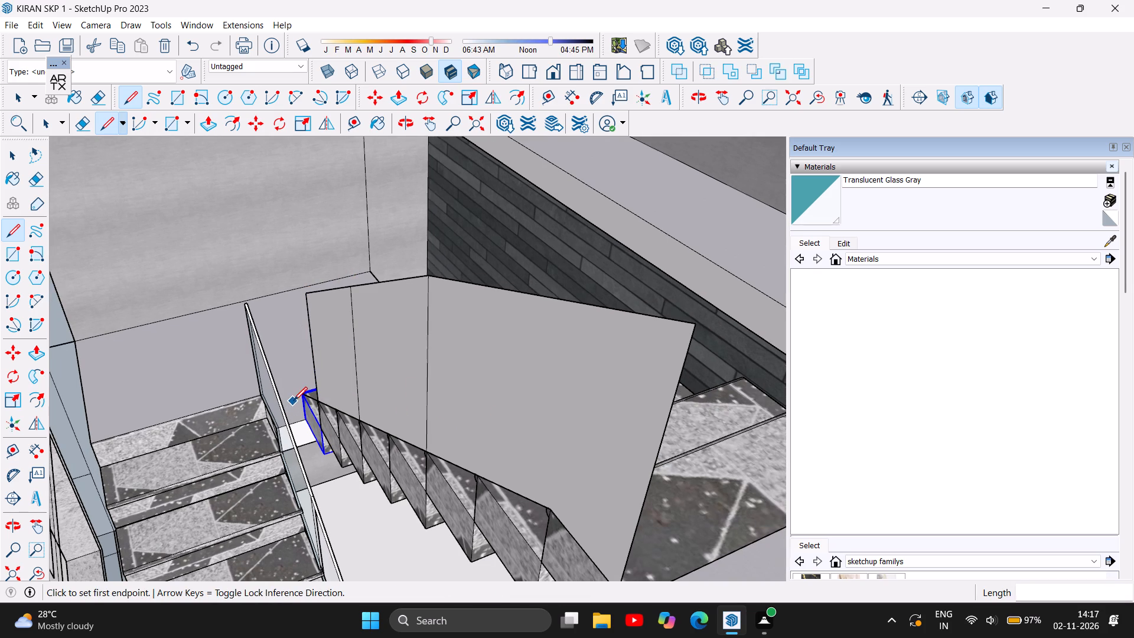
pyautogui.scroll(2, 294, 401)
pyautogui.click(305, 392)
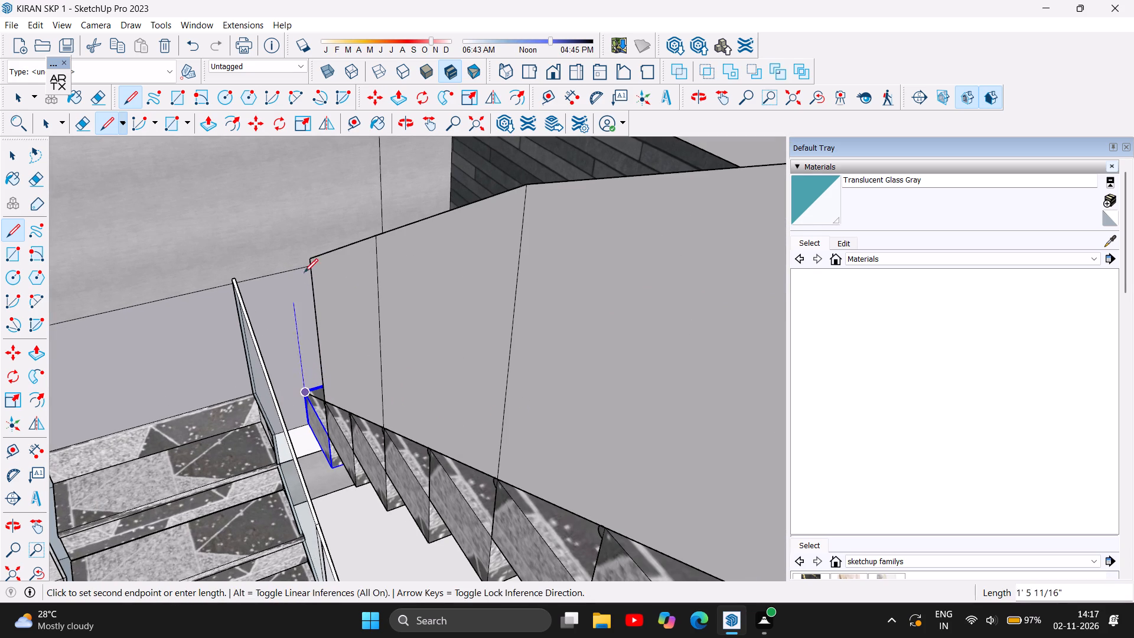
pyautogui.click(286, 265)
pyautogui.click(311, 261)
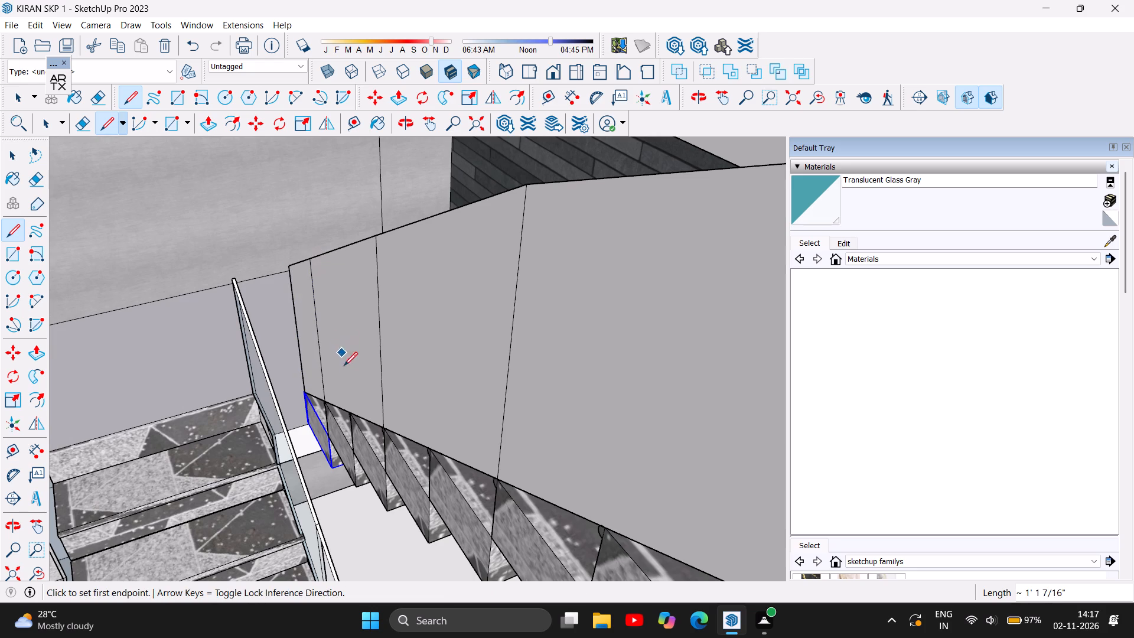
# Examine the completed railing outline from above the stairwell and through the front glazing of the house.
pyautogui.scroll(-6, 413, 308)
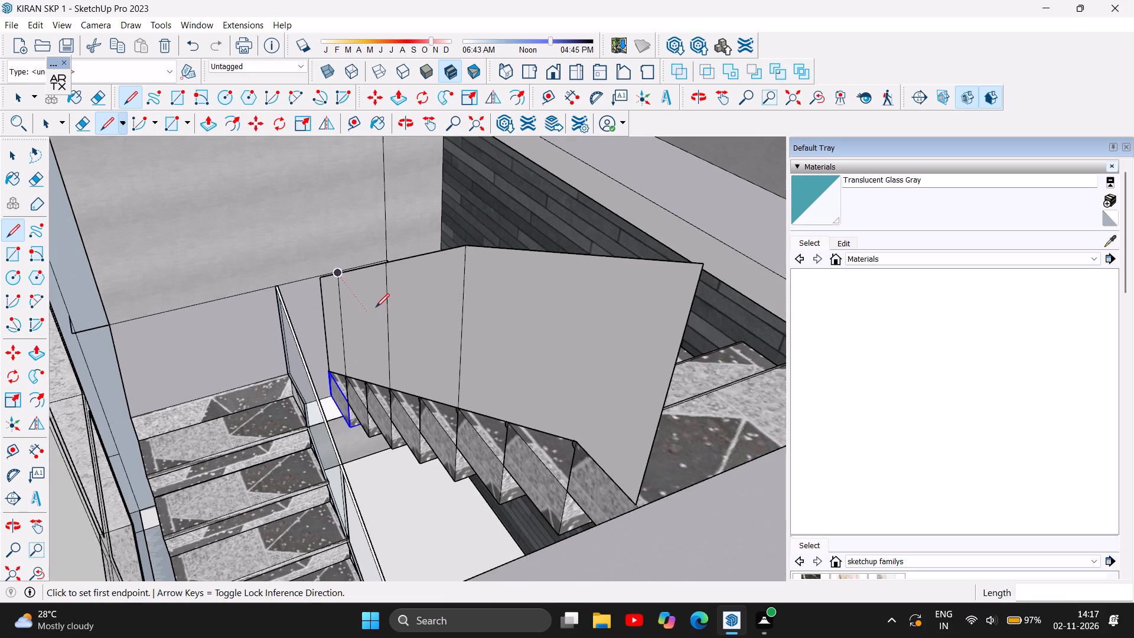
pyautogui.scroll(2, 506, 392)
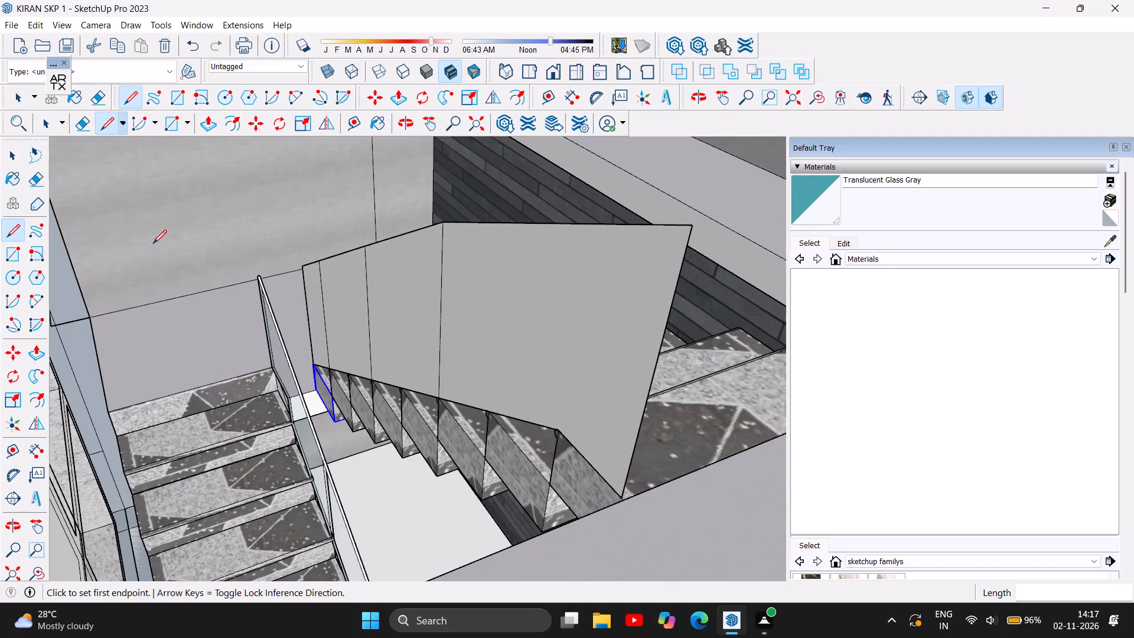
pyautogui.scroll(-4, 266, 327)
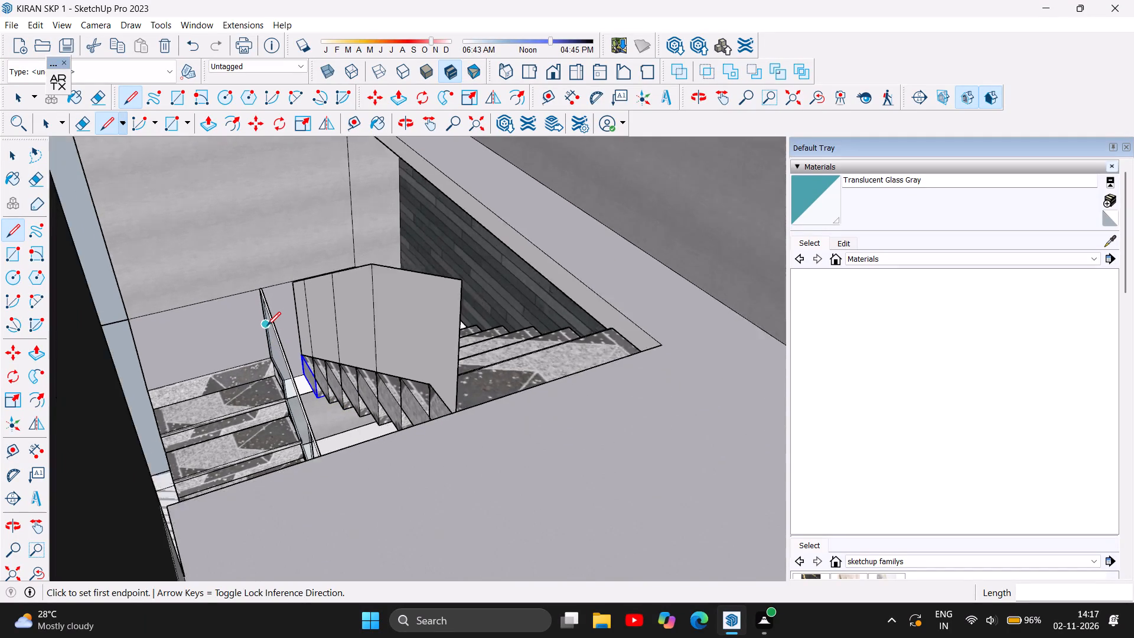
pyautogui.scroll(-1, 267, 325)
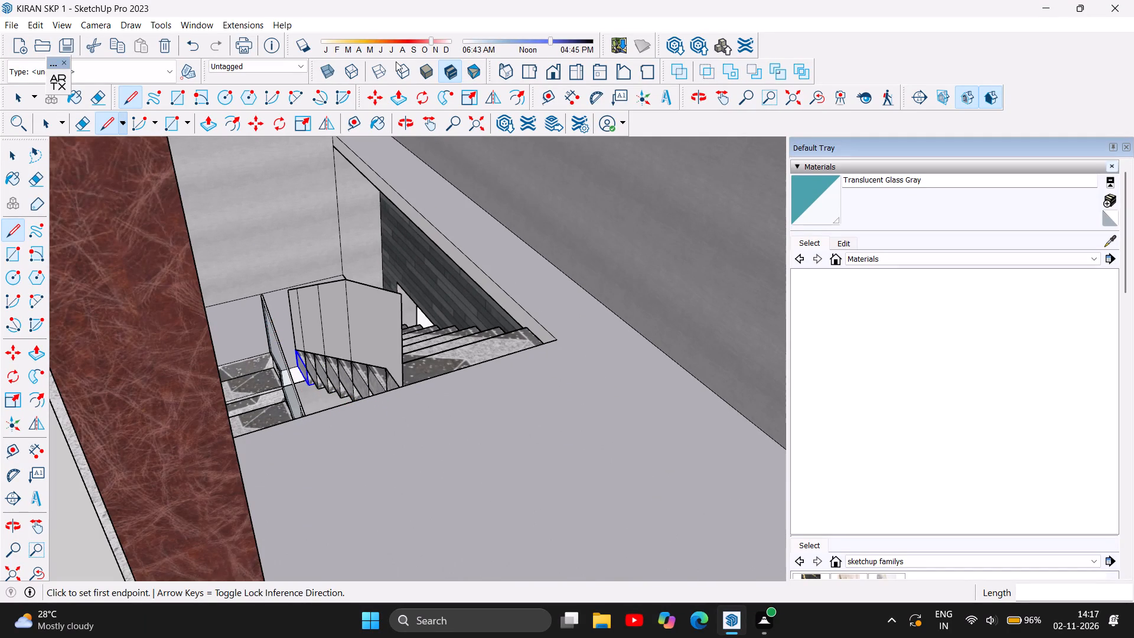
pyautogui.doubleClick(410, 126)
pyautogui.moveTo(432, 333); pyautogui.dragTo(335, 330)
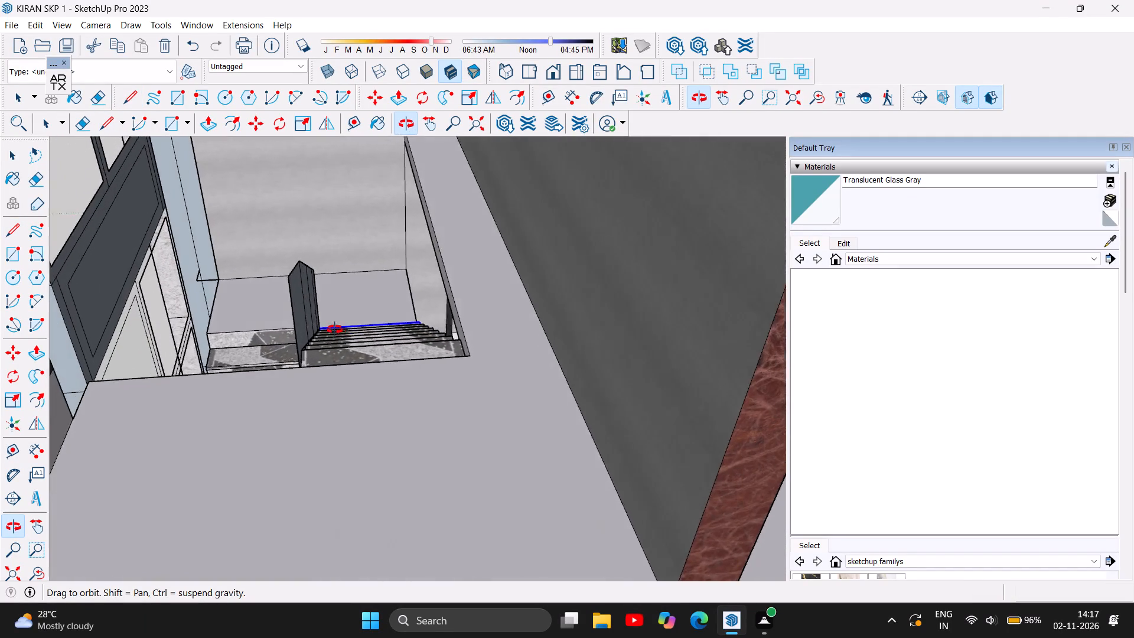
pyautogui.moveTo(335, 330); pyautogui.dragTo(653, 232)
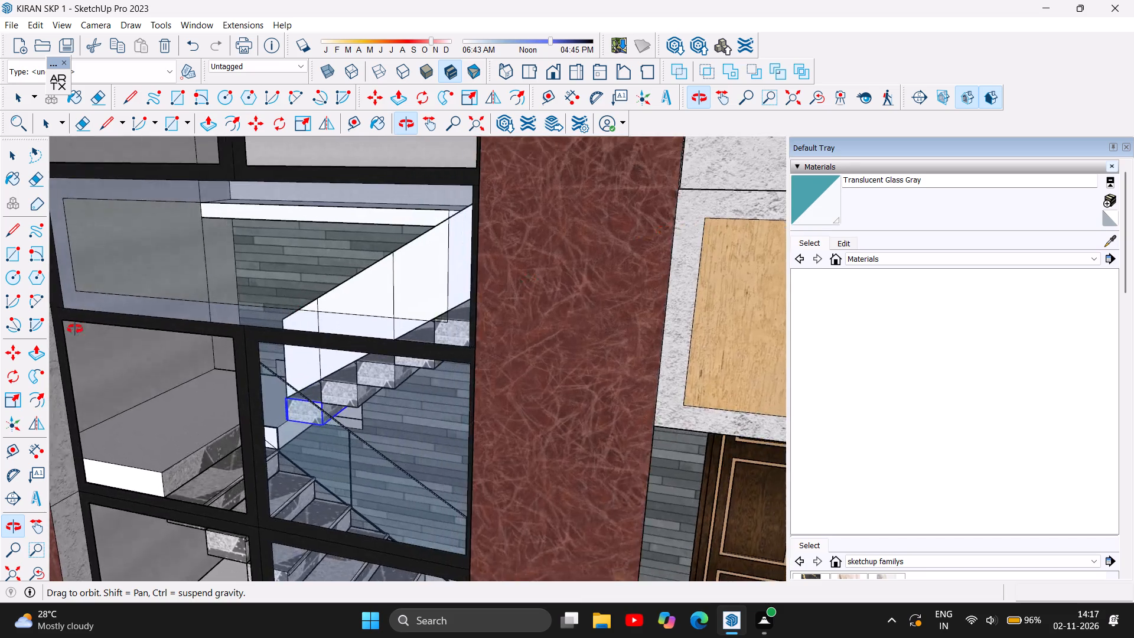
pyautogui.moveTo(100, 314); pyautogui.dragTo(196, 233)
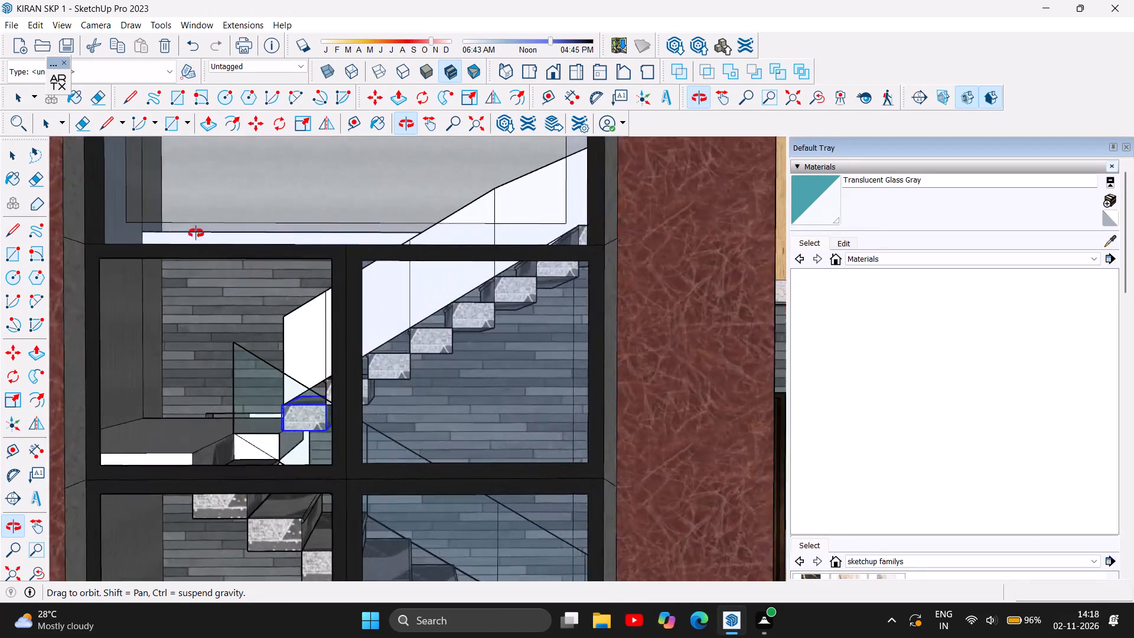
pyautogui.moveTo(196, 233); pyautogui.dragTo(175, 227)
pyautogui.scroll(-3, 346, 301)
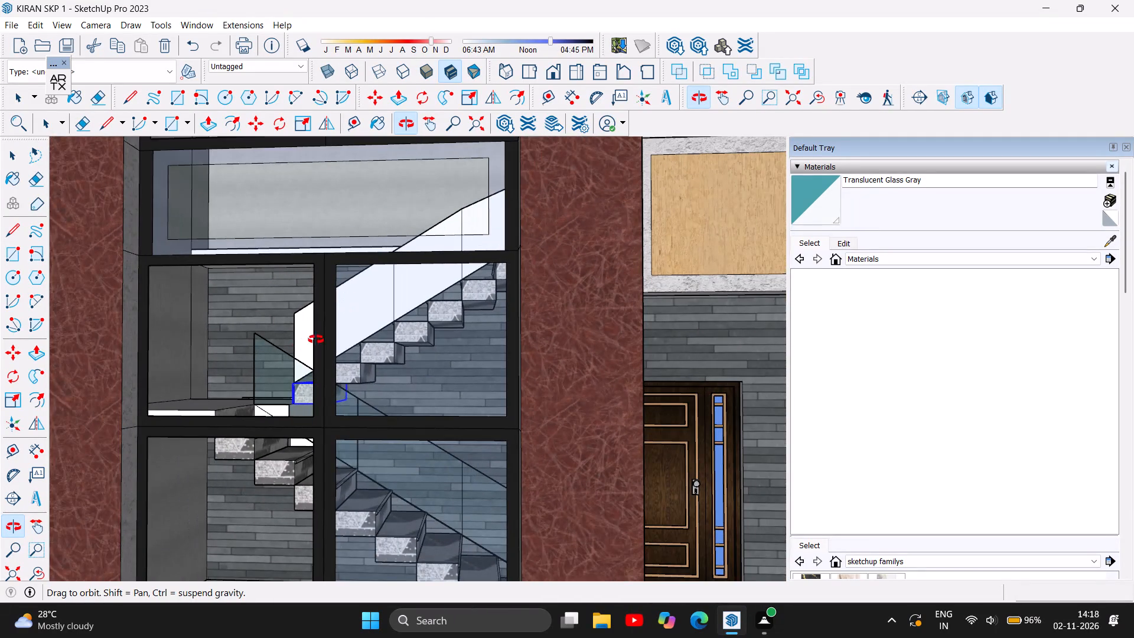
pyautogui.scroll(-1, 341, 332)
pyautogui.scroll(-4, 410, 325)
pyautogui.moveTo(353, 382); pyautogui.dragTo(380, 377)
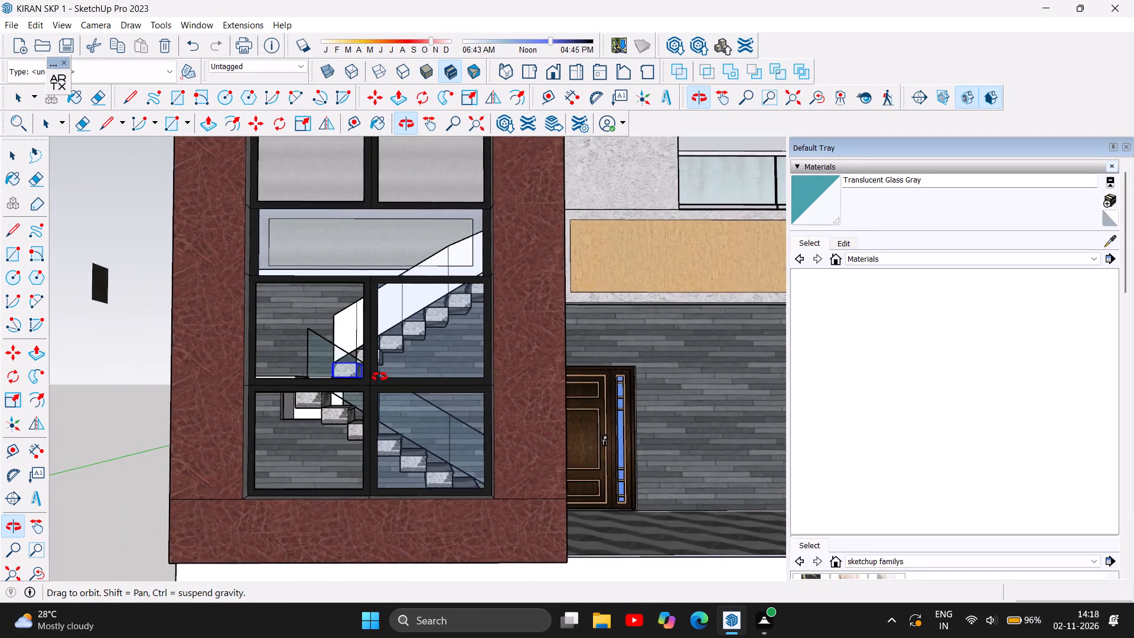
pyautogui.moveTo(380, 377); pyautogui.dragTo(255, 432)
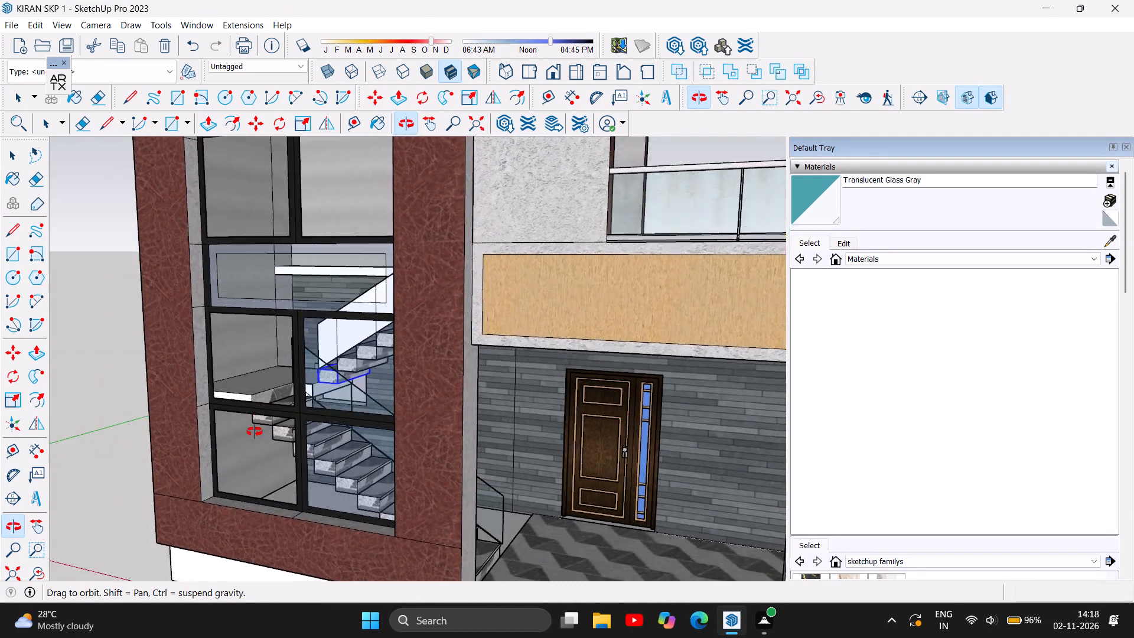
pyautogui.moveTo(255, 432); pyautogui.dragTo(26, 536)
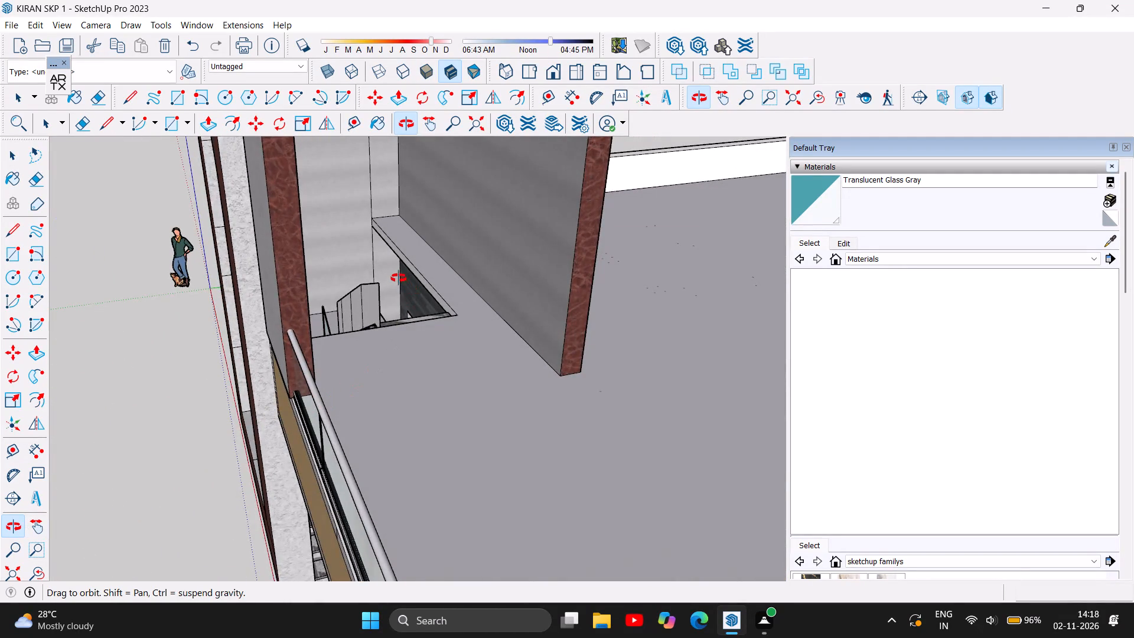
pyautogui.scroll(10, 390, 273)
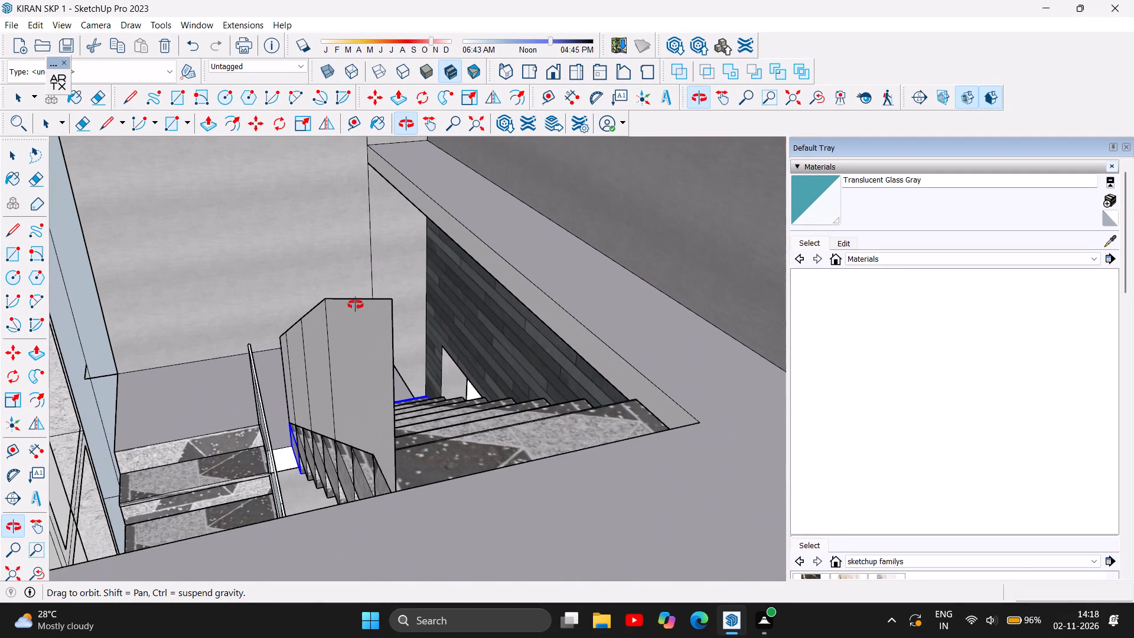
# Push/Pull the railing's large upper face by 0.5".
pyautogui.click(15, 155)
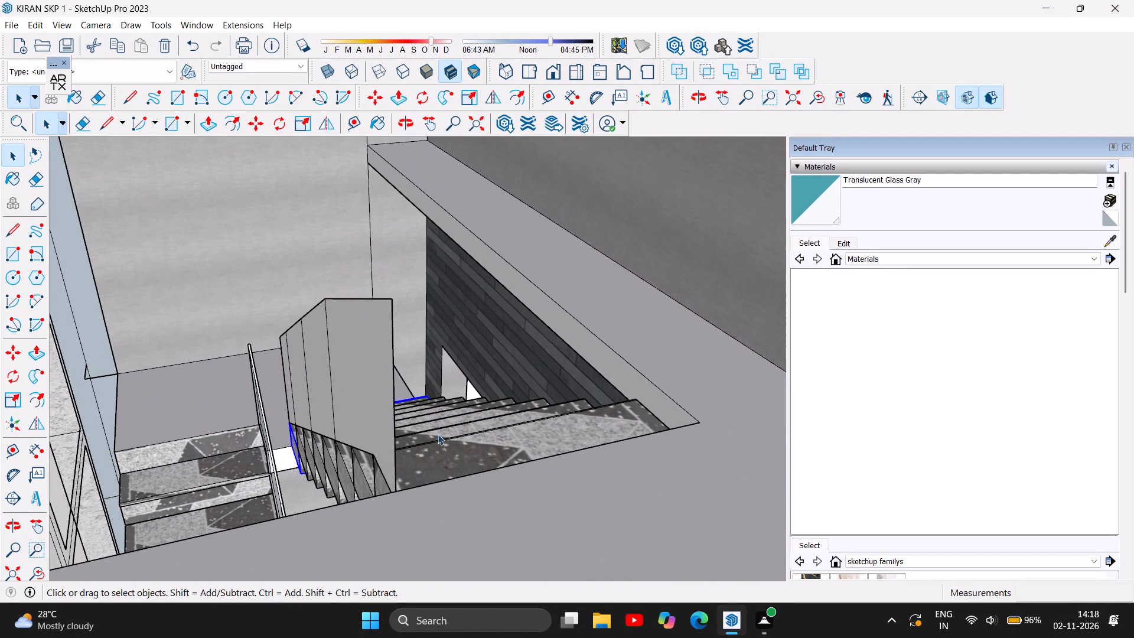
pyautogui.click(365, 362)
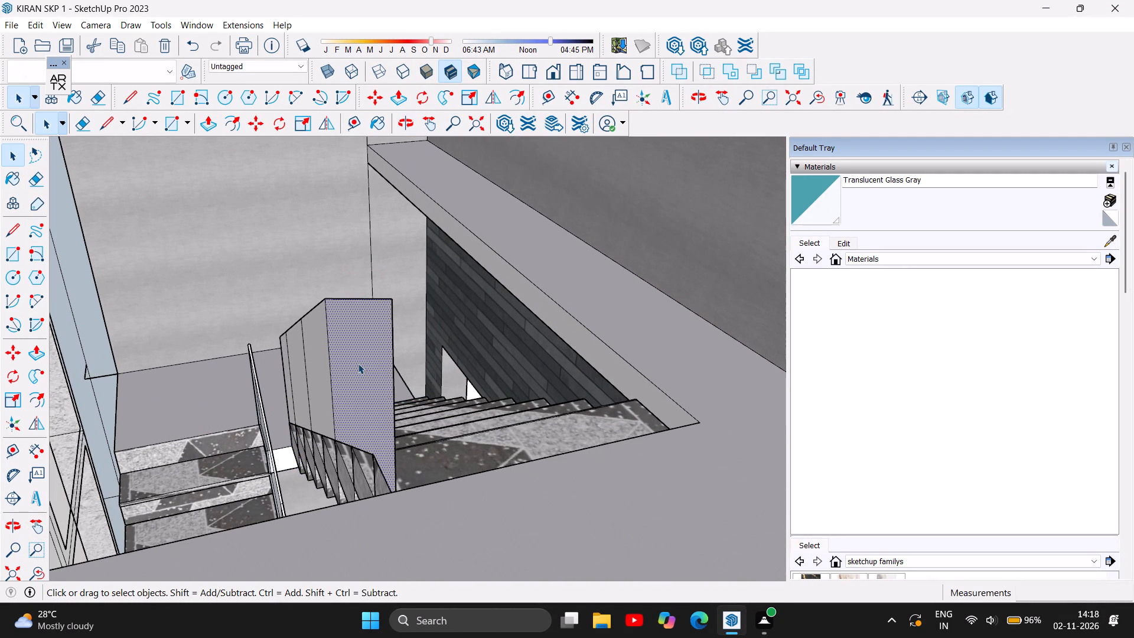
pyautogui.click(210, 126)
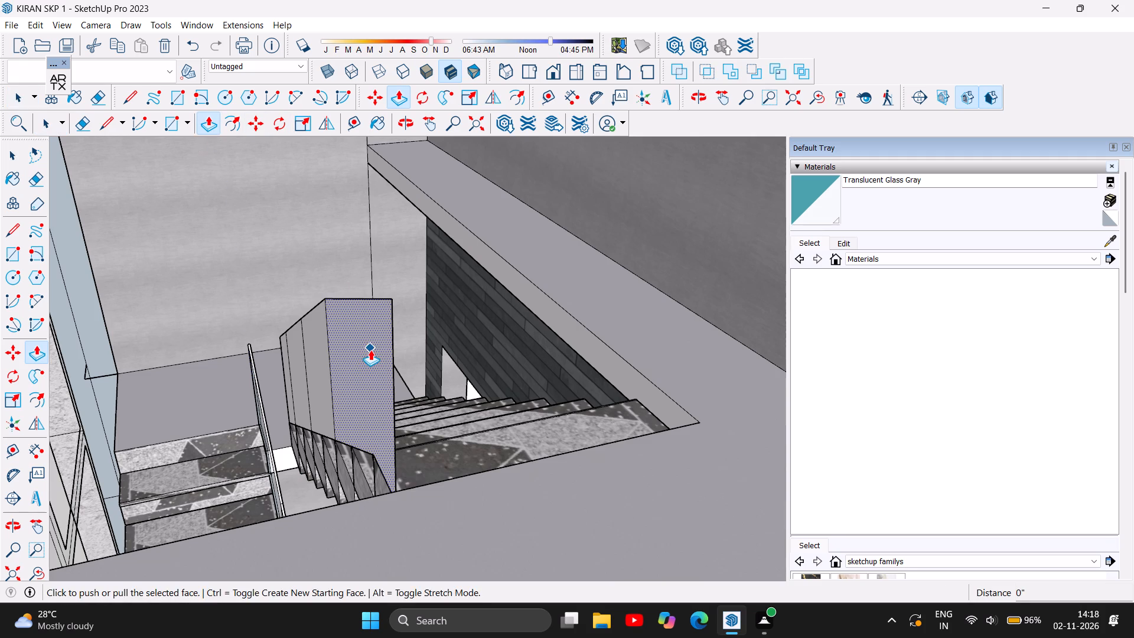
pyautogui.click(374, 351)
pyautogui.write('0.5')
pyautogui.press('Return')
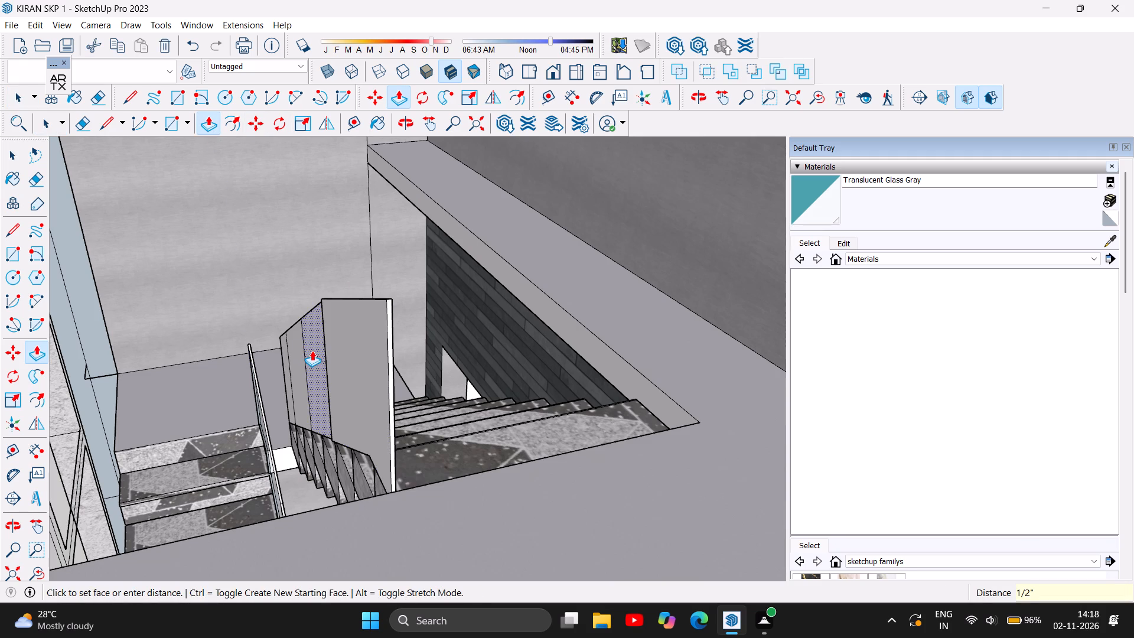
# Push/Pull the three remaining lower strips of the railing by 1/2" to match the upper face.
pyautogui.click(312, 350)
pyautogui.write('0.5')
pyautogui.press('Return')
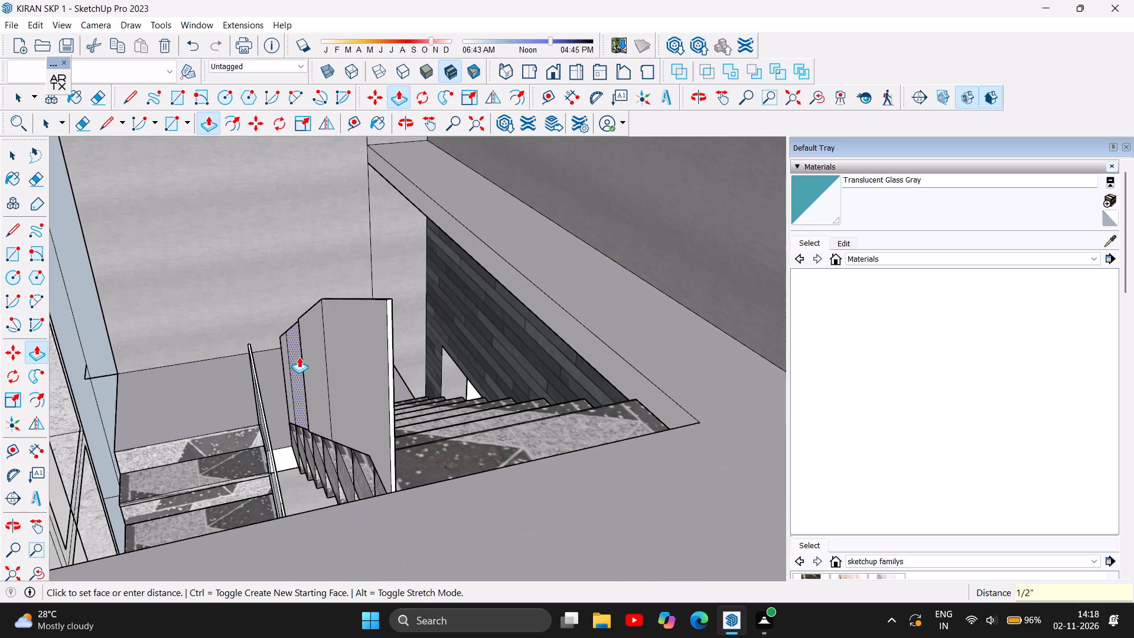
pyautogui.click(292, 355)
pyautogui.write('0.5')
pyautogui.press('Return')
pyautogui.scroll(5, 272, 379)
pyautogui.click(298, 375)
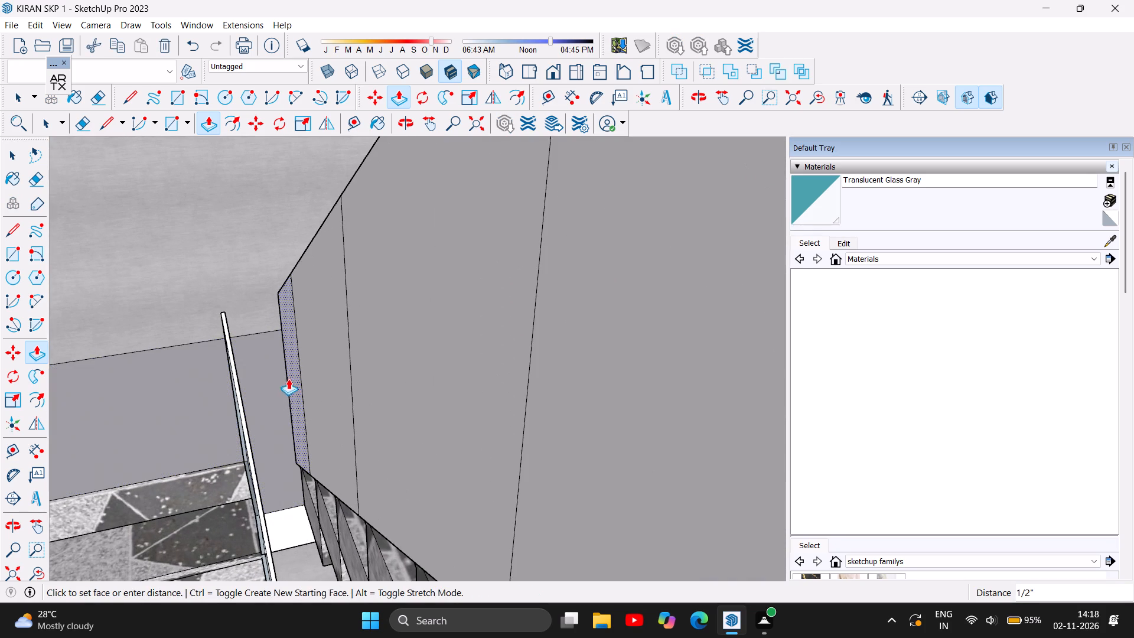
pyautogui.click(283, 388)
# Paint the large upper face and the narrower lower strips of the upper stair railing with Translucent Glass Gray.
pyautogui.scroll(-1, 268, 408)
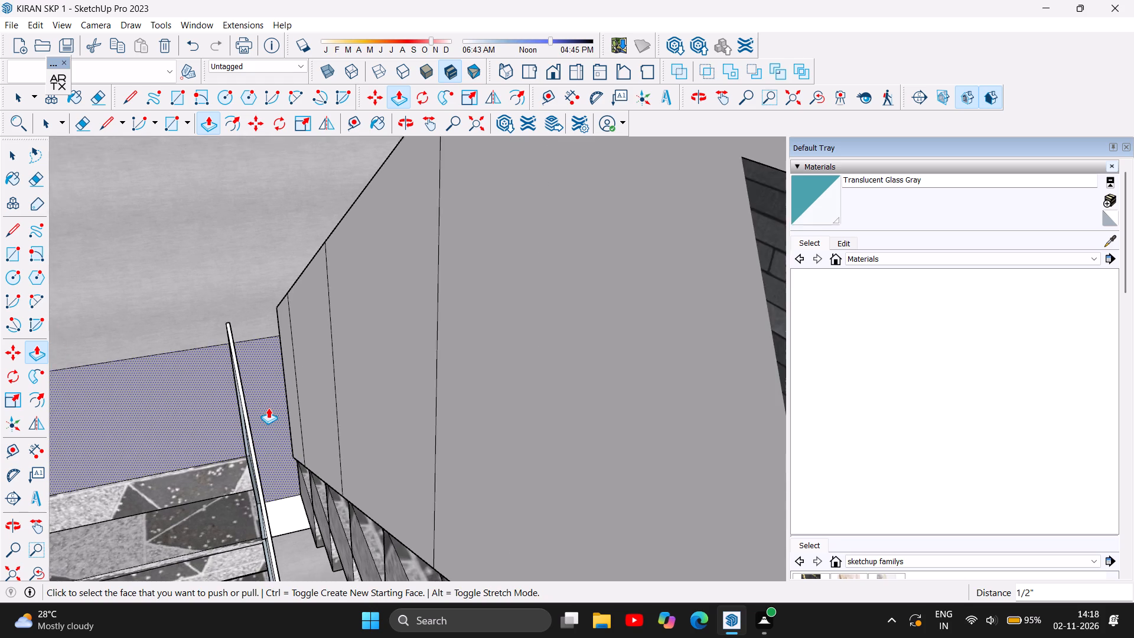
pyautogui.scroll(-5, 268, 408)
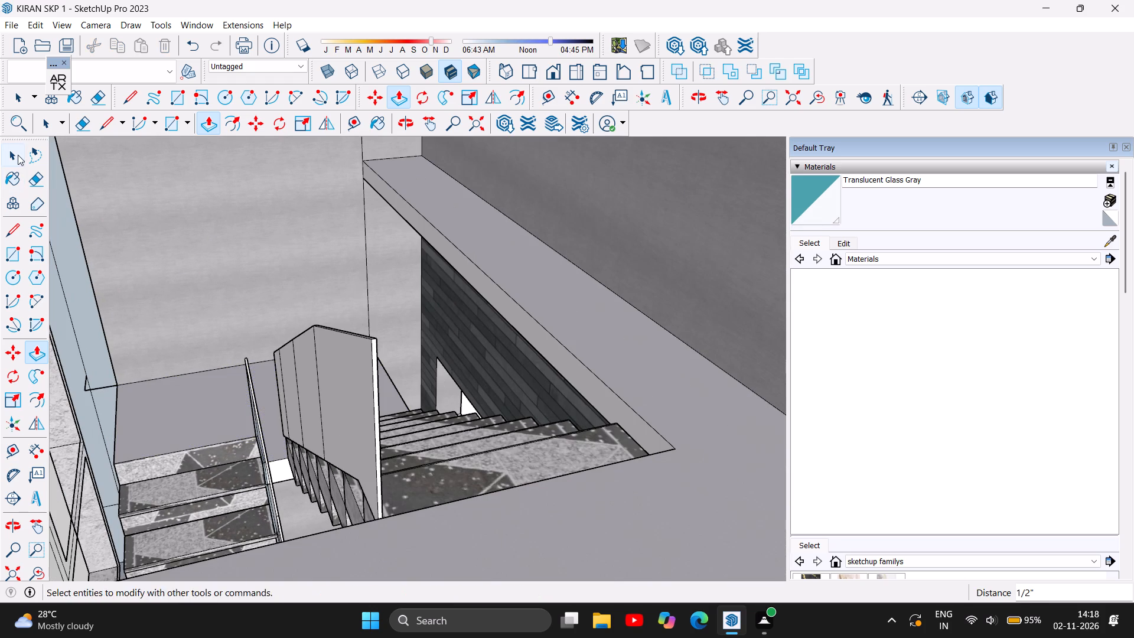
pyautogui.click(18, 155)
pyautogui.click(350, 392)
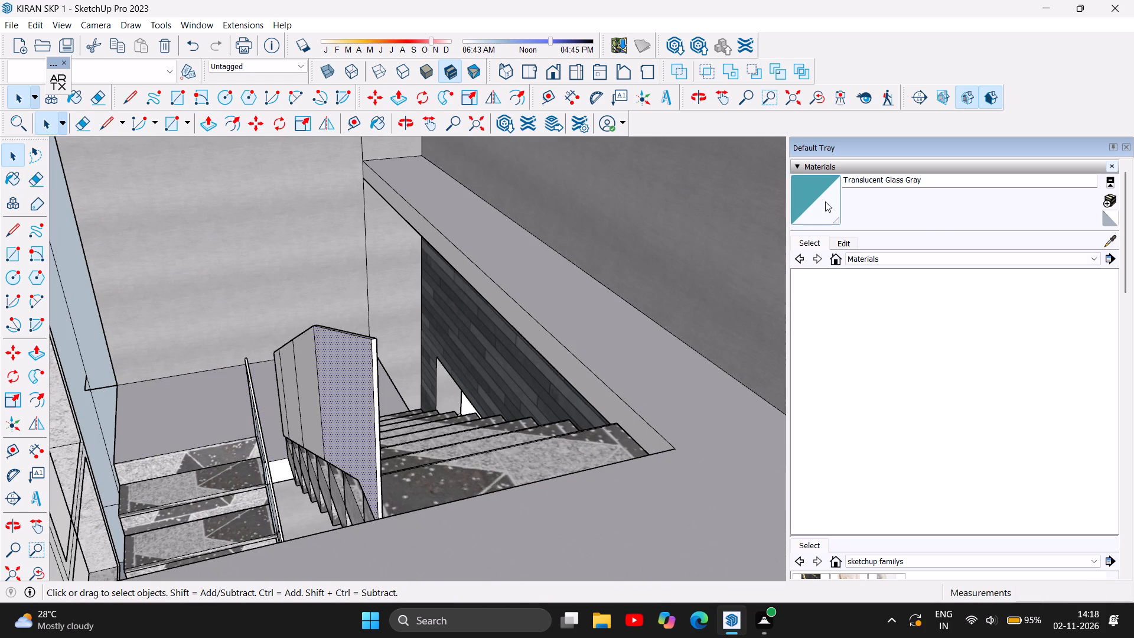
pyautogui.click(825, 201)
pyautogui.click(357, 438)
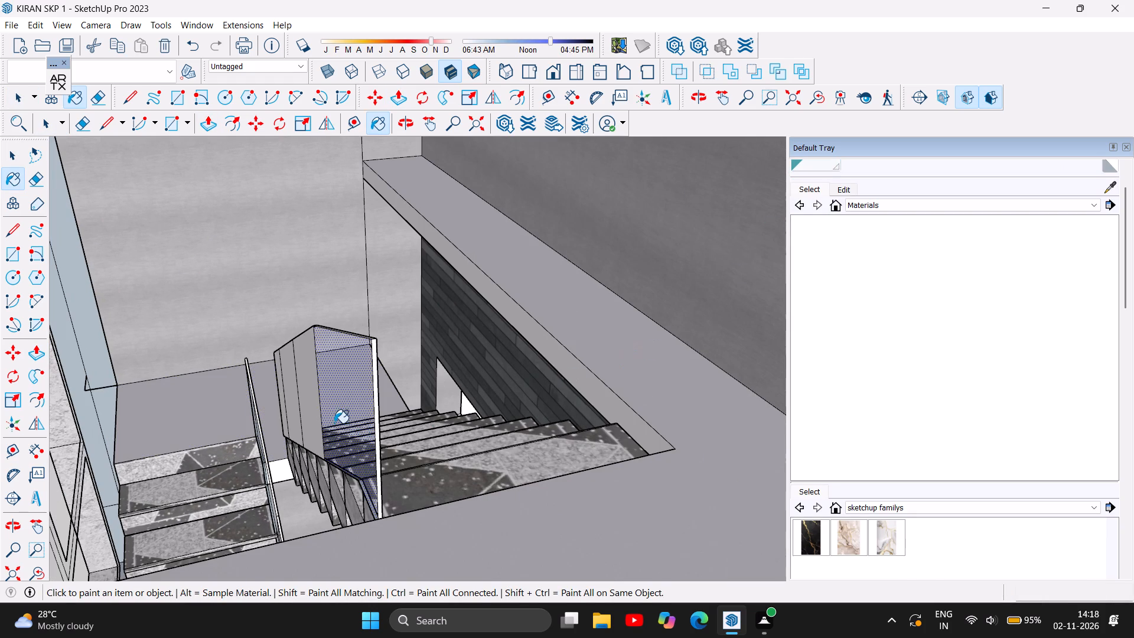
pyautogui.click(311, 404)
pyautogui.click(288, 398)
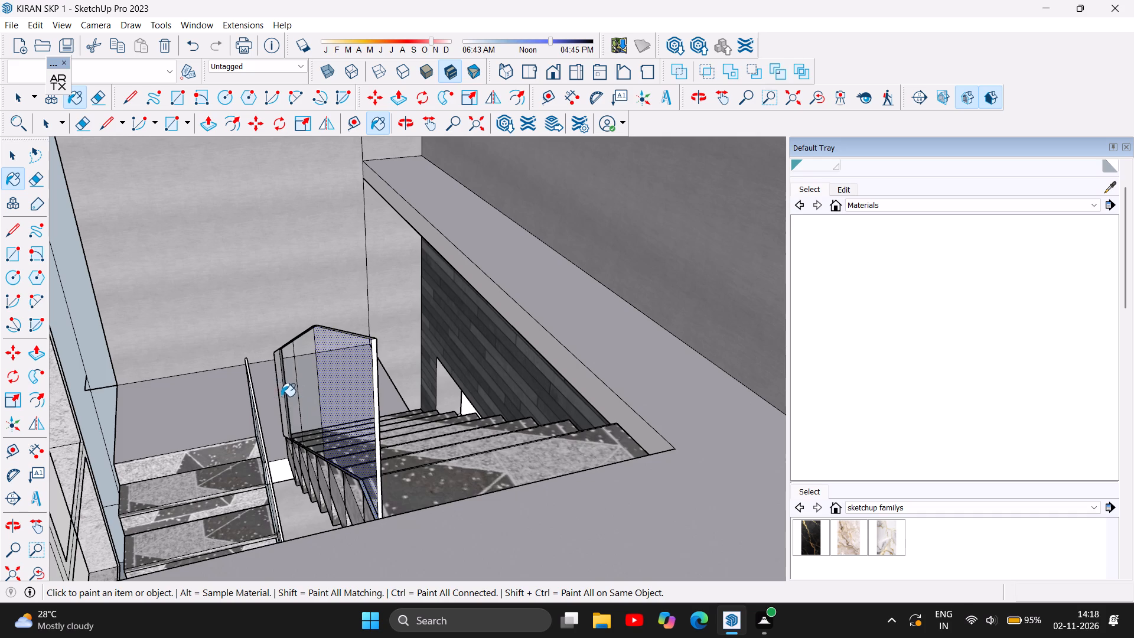
pyautogui.scroll(-1, 278, 395)
pyautogui.scroll(3, 278, 395)
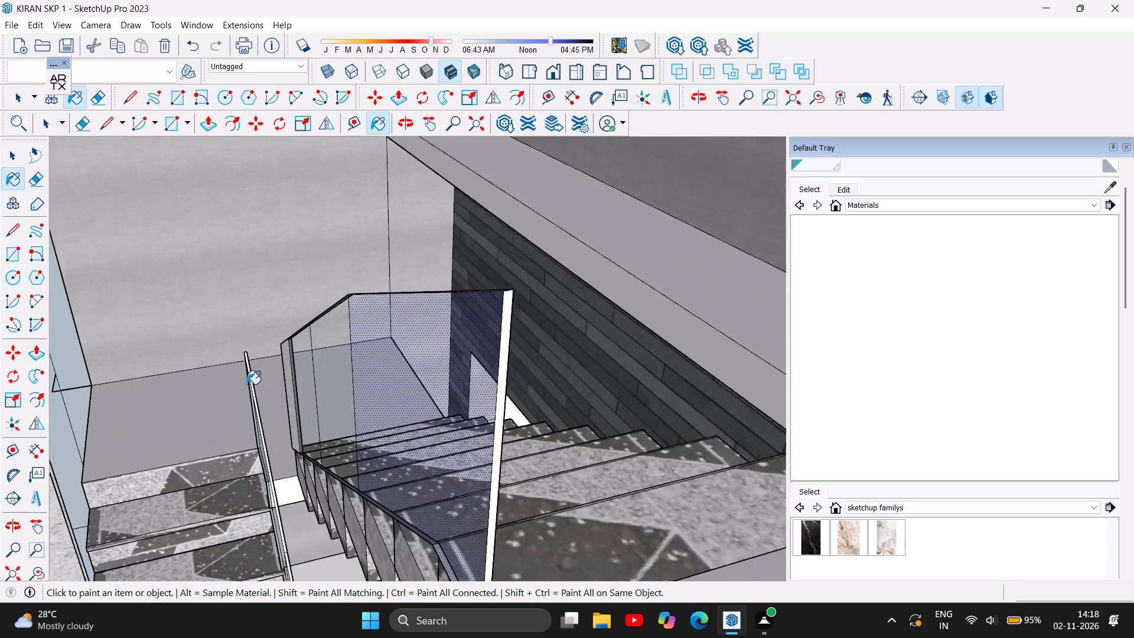
pyautogui.scroll(2, 246, 384)
pyautogui.click(301, 399)
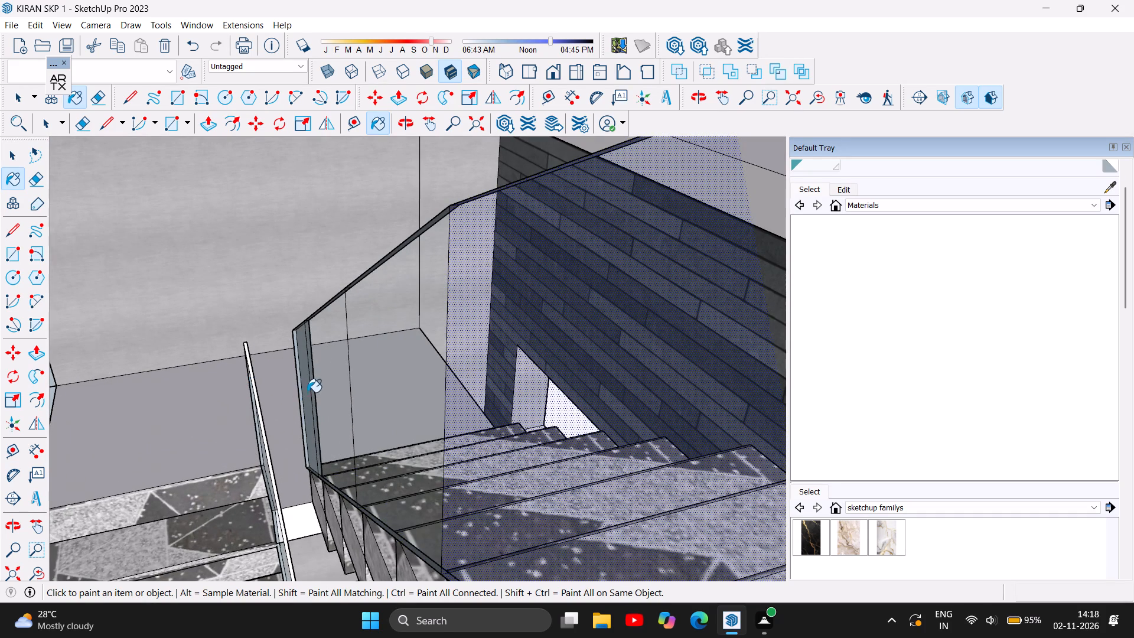
pyautogui.click(305, 386)
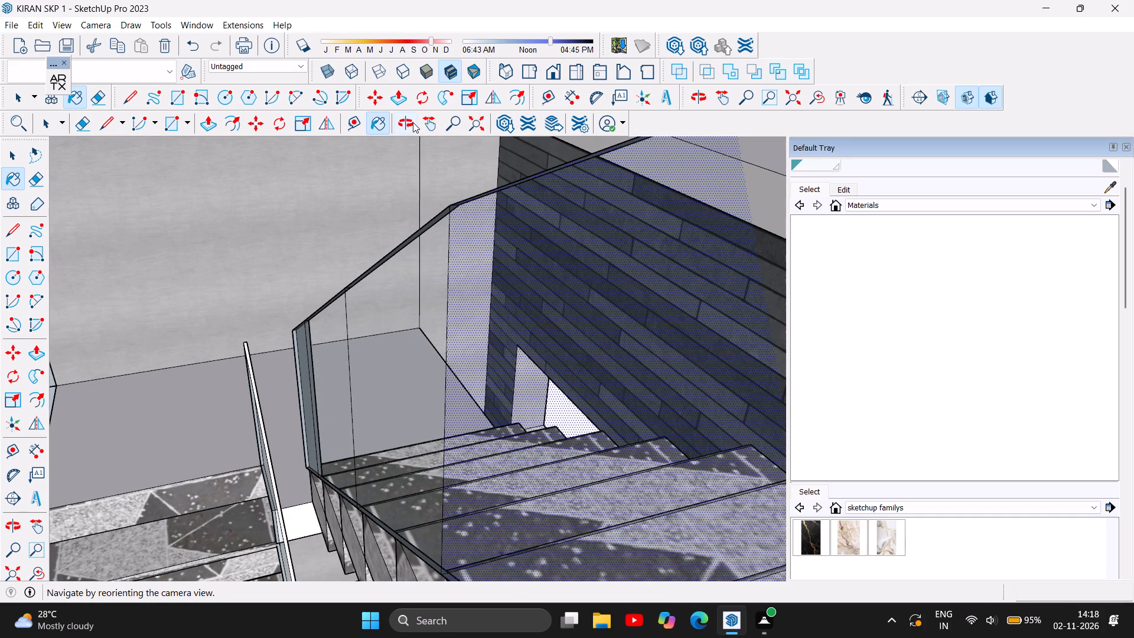
# Paint the remaining white face at the railing's lower end with Translucent Glass Gray from the opposite side.
pyautogui.click(413, 122)
pyautogui.moveTo(597, 346); pyautogui.dragTo(321, 325)
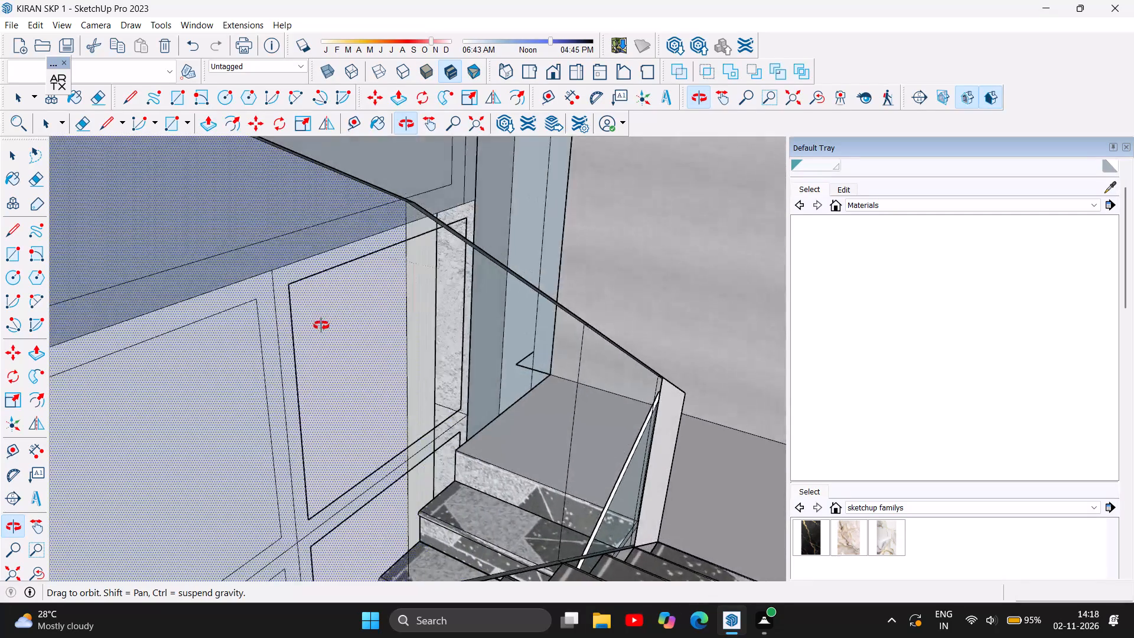
pyautogui.moveTo(321, 325); pyautogui.dragTo(305, 324)
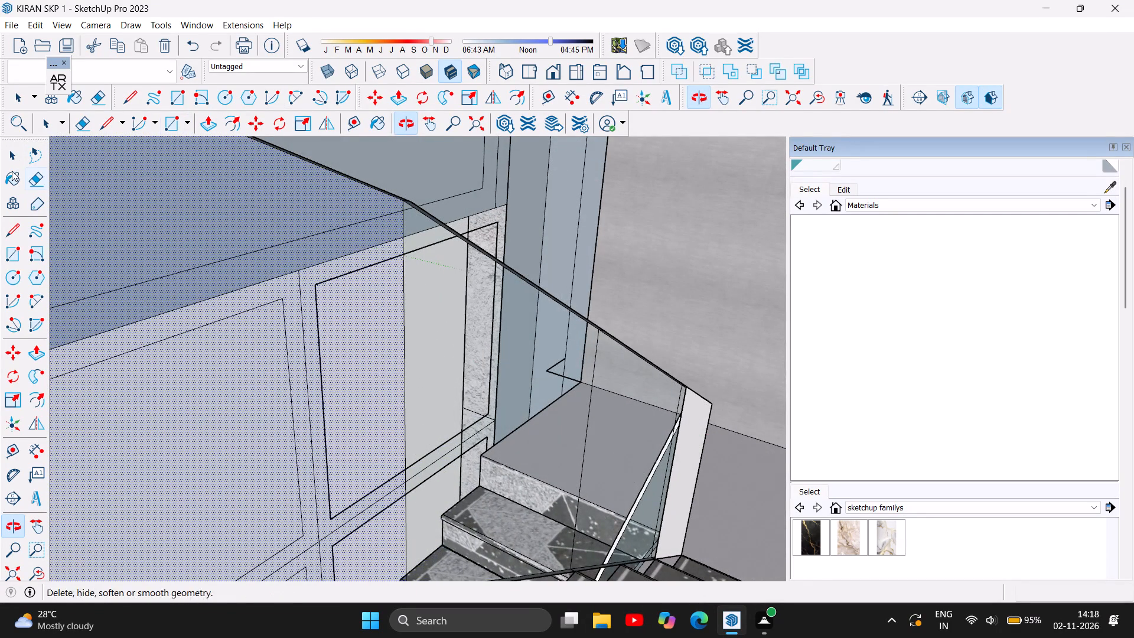
pyautogui.click(12, 170)
pyautogui.click(688, 442)
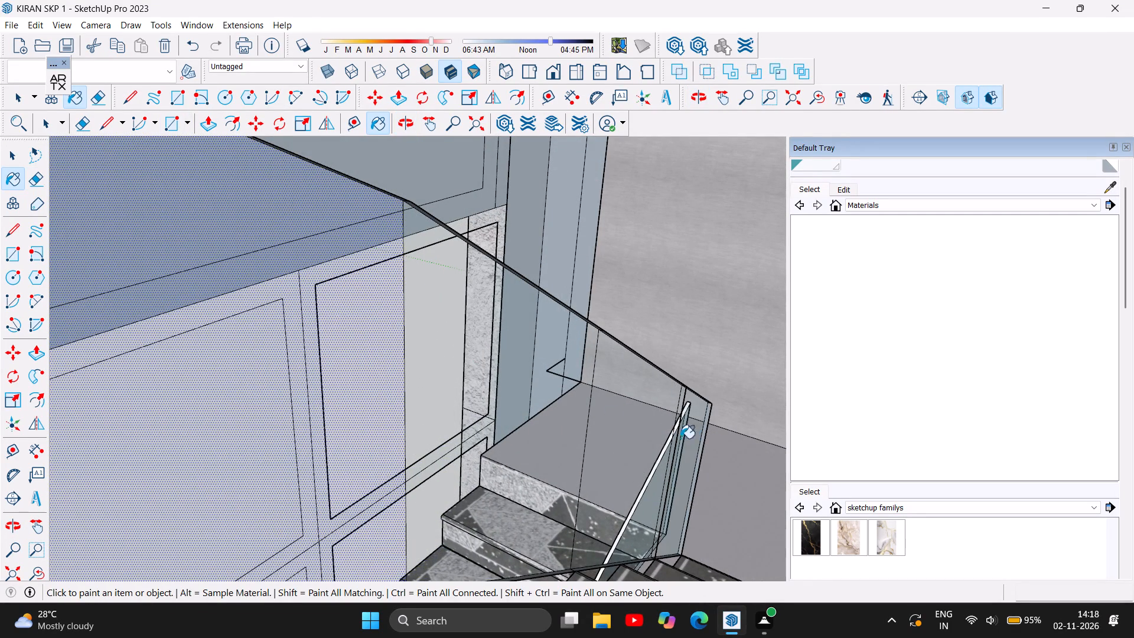
# Examine the glass railing from above the stairwell and through the front glazing of the house.
pyautogui.scroll(-4, 713, 318)
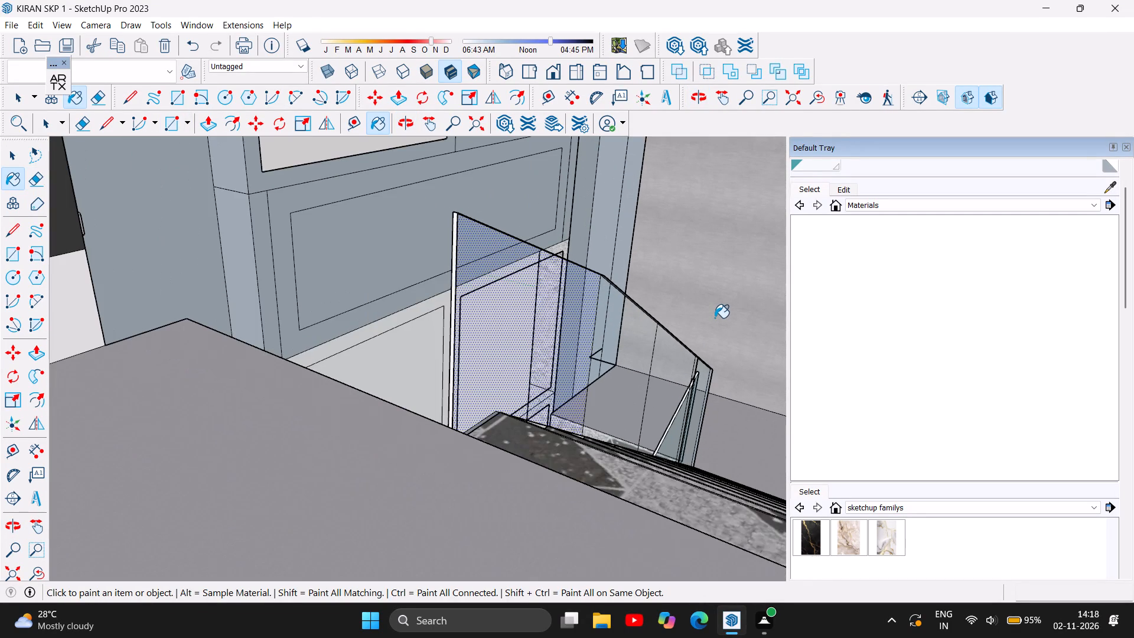
pyautogui.scroll(-1, 715, 318)
pyautogui.scroll(1, 719, 327)
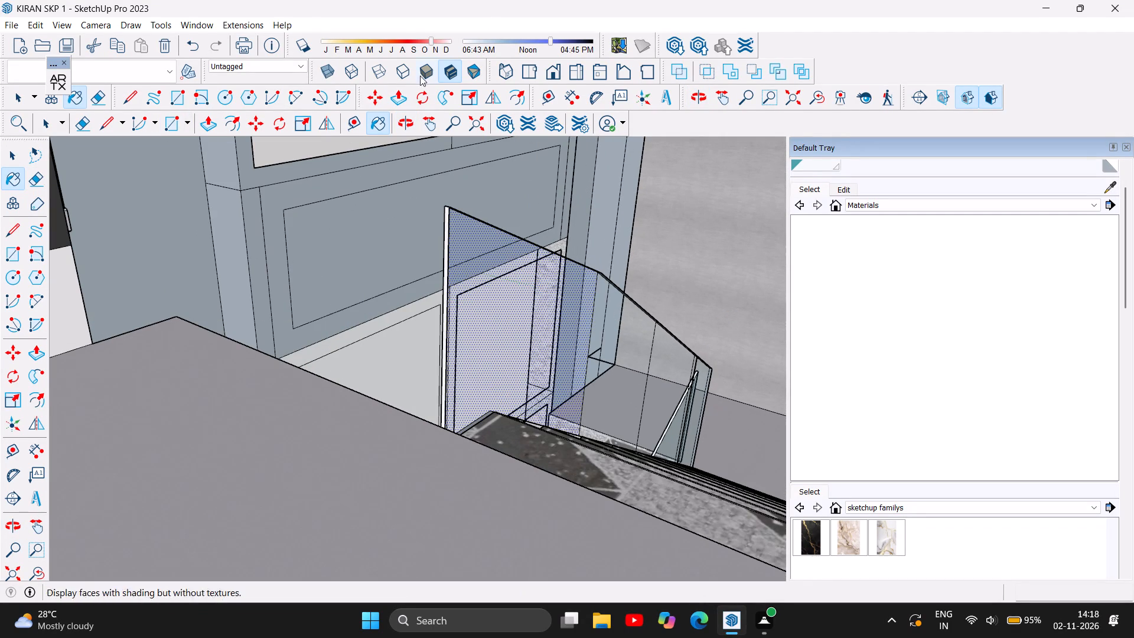
pyautogui.click(404, 122)
pyautogui.moveTo(294, 250); pyautogui.dragTo(386, 310)
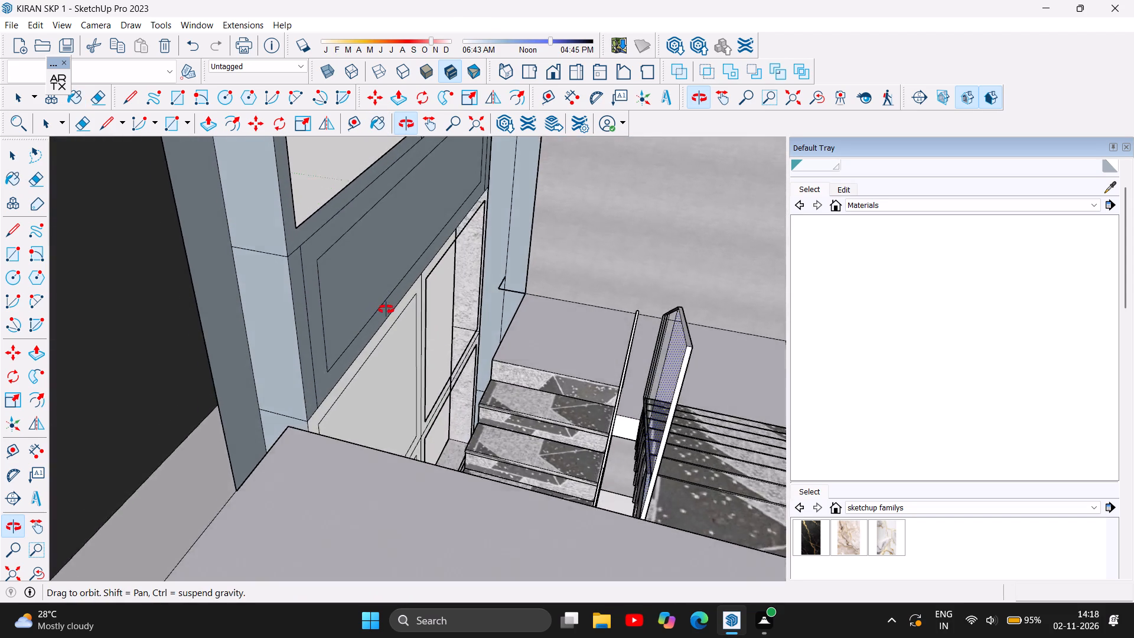
pyautogui.moveTo(386, 310); pyautogui.dragTo(213, 263)
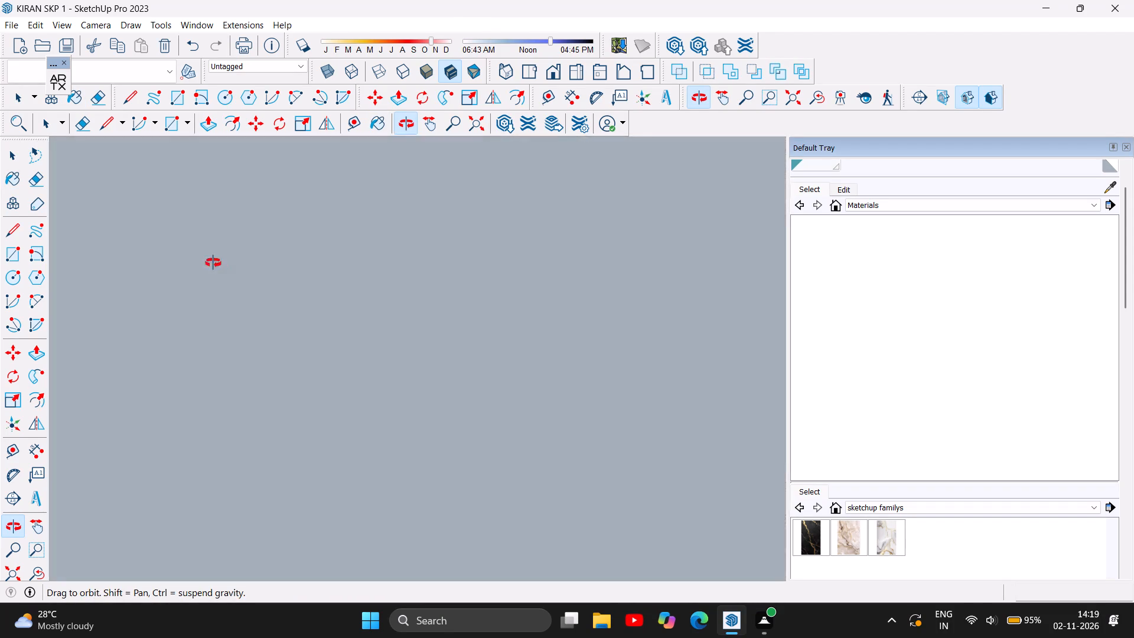
pyautogui.moveTo(213, 263); pyautogui.dragTo(320, 252)
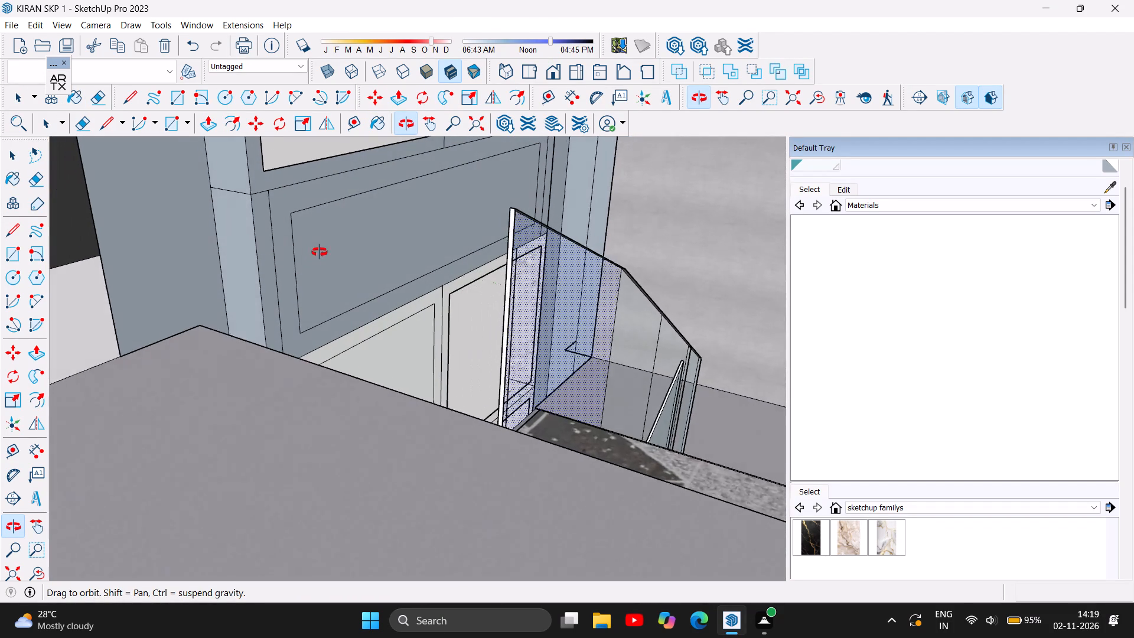
pyautogui.moveTo(320, 252); pyautogui.dragTo(569, 238)
pyautogui.click(570, 237)
pyautogui.moveTo(310, 253); pyautogui.dragTo(588, 206)
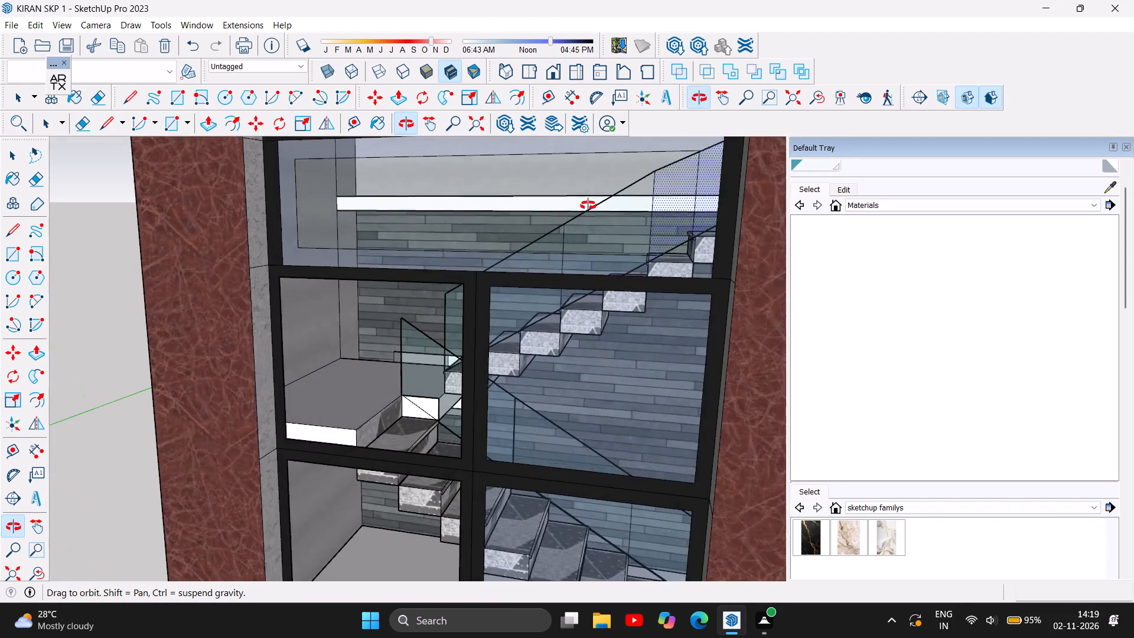
pyautogui.moveTo(588, 206); pyautogui.dragTo(591, 204)
pyautogui.moveTo(336, 245); pyautogui.dragTo(467, 232)
pyautogui.click(467, 232)
pyautogui.scroll(-2, 461, 235)
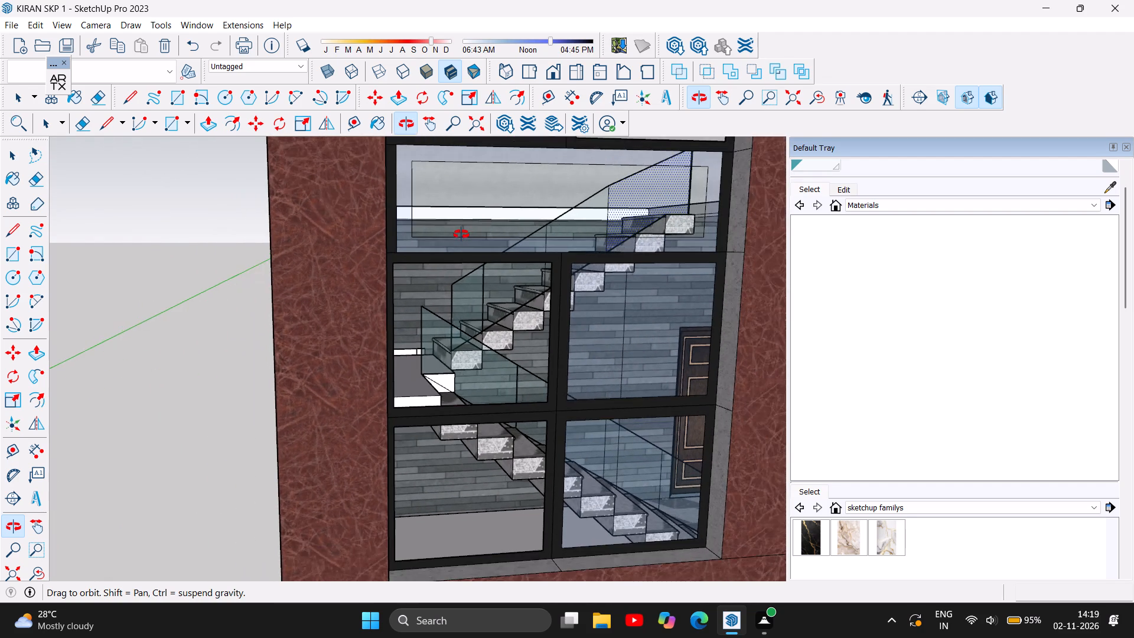
pyautogui.moveTo(641, 392); pyautogui.dragTo(610, 376)
pyautogui.scroll(-3, 541, 367)
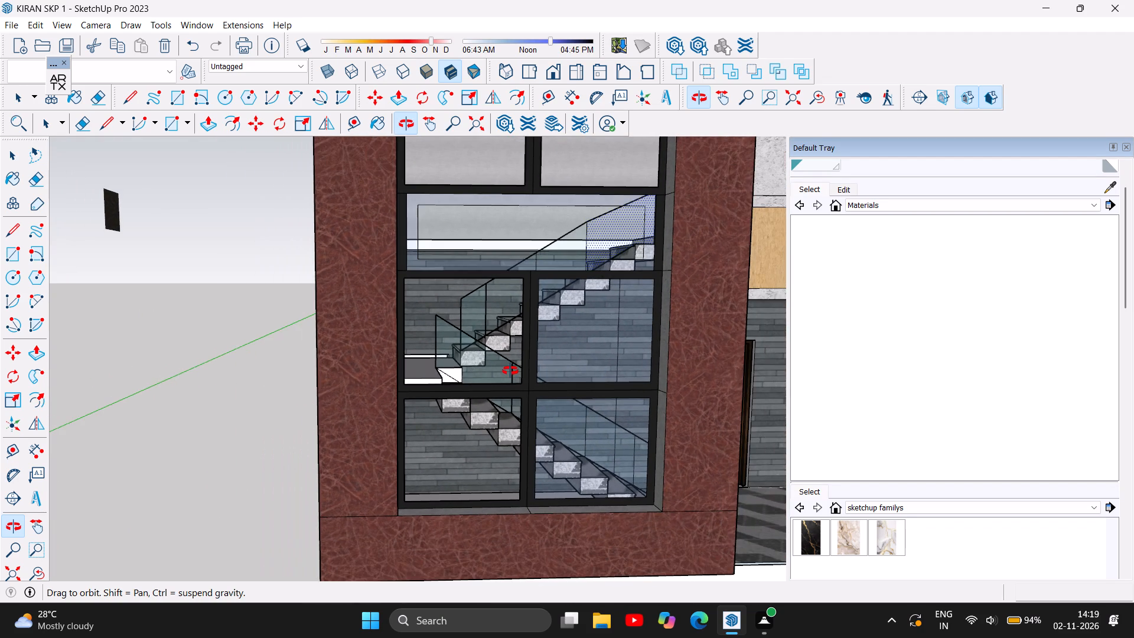
pyautogui.scroll(-6, 501, 373)
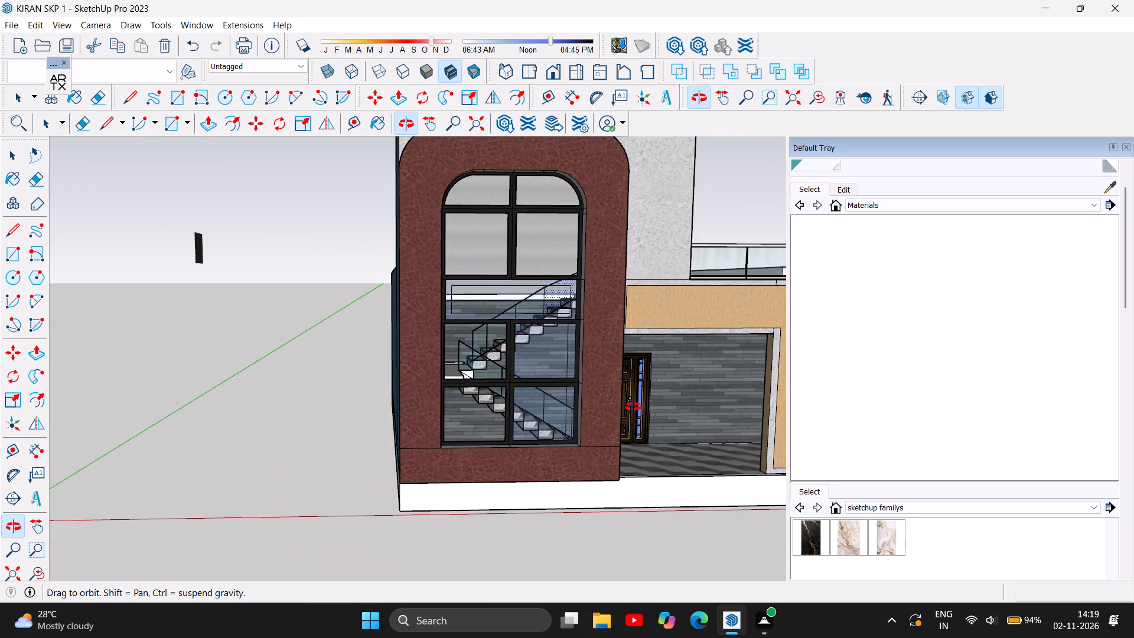
pyautogui.scroll(-4, 309, 341)
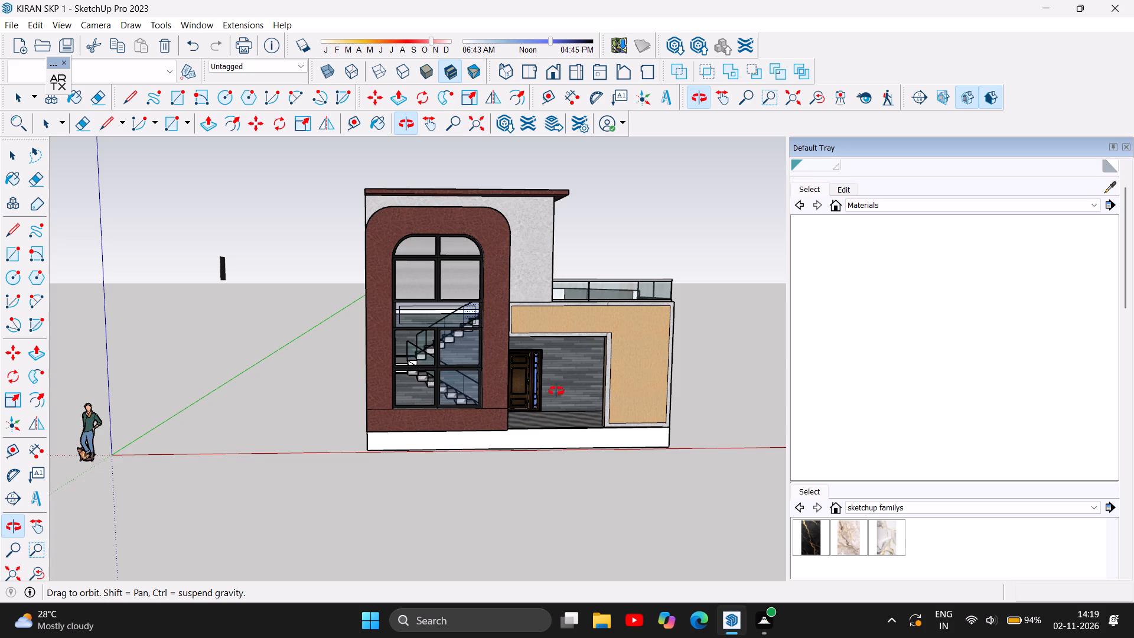
# Review the whole house exterior from the front and both sides, including the staircase seen through the arched window.
pyautogui.scroll(1, 624, 364)
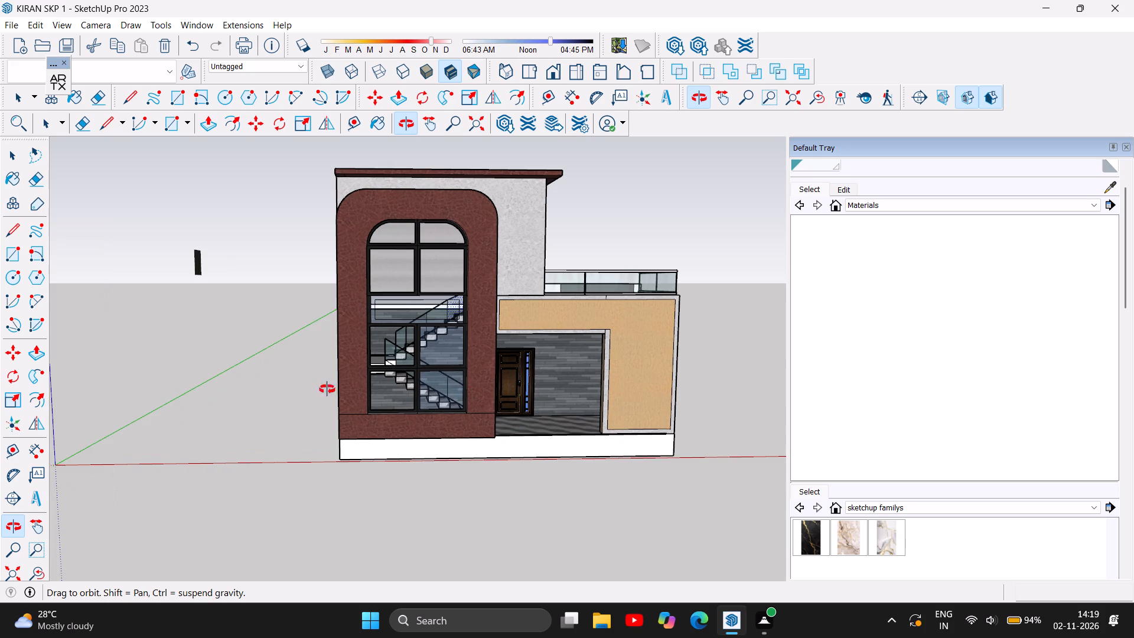
pyautogui.scroll(-2, 176, 437)
pyautogui.scroll(1, 718, 421)
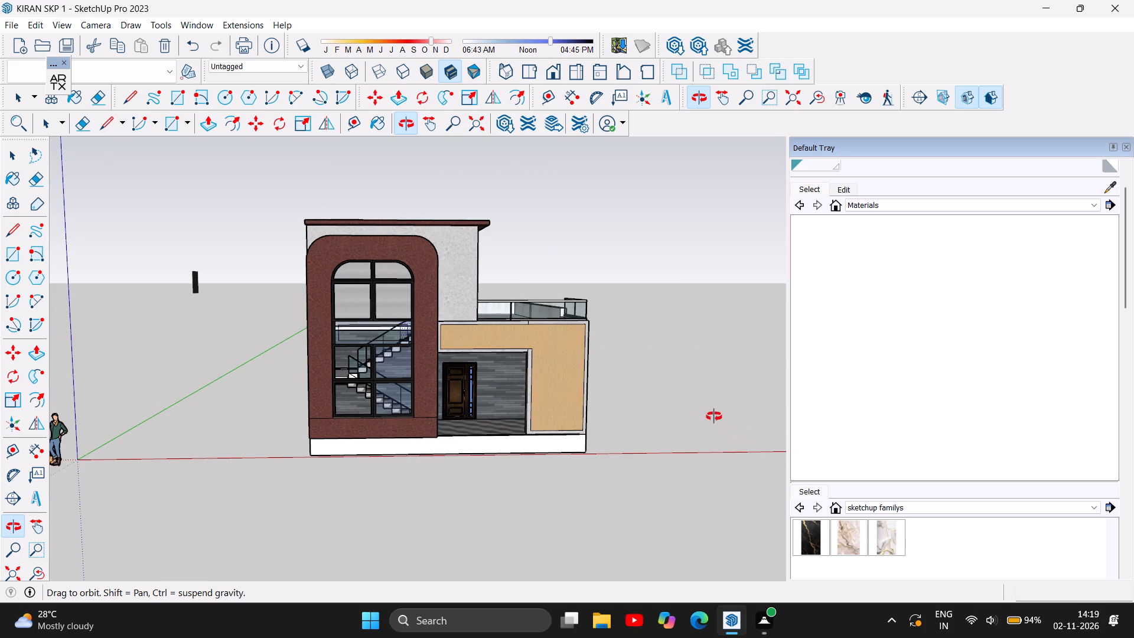
pyautogui.scroll(2, 682, 395)
pyautogui.moveTo(647, 395); pyautogui.dragTo(573, 404)
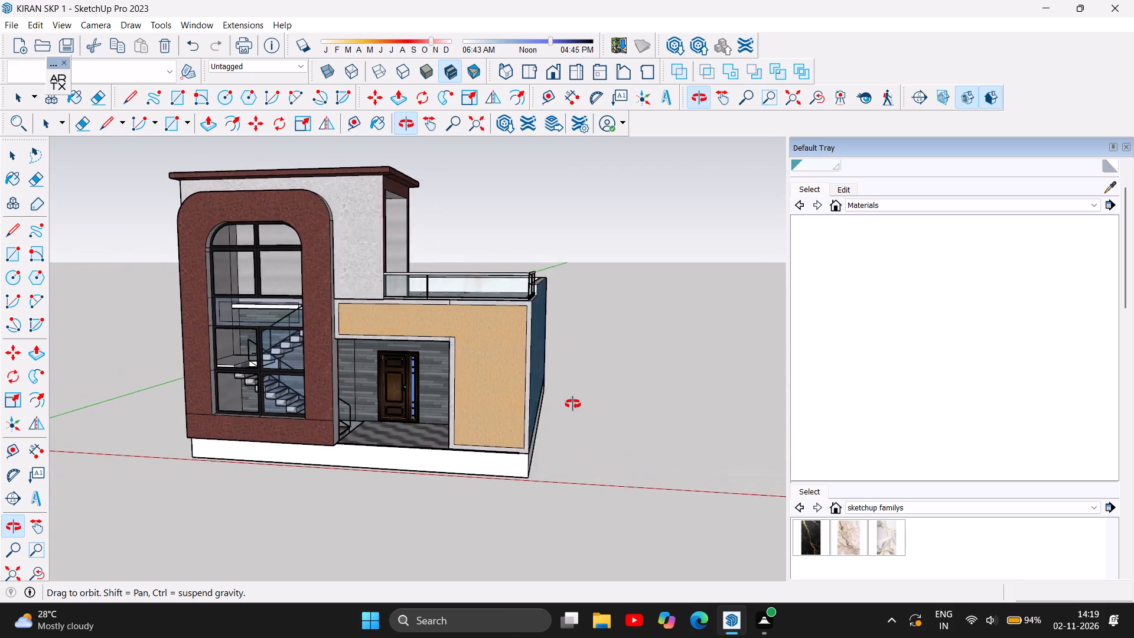
pyautogui.moveTo(573, 404); pyautogui.dragTo(301, 411)
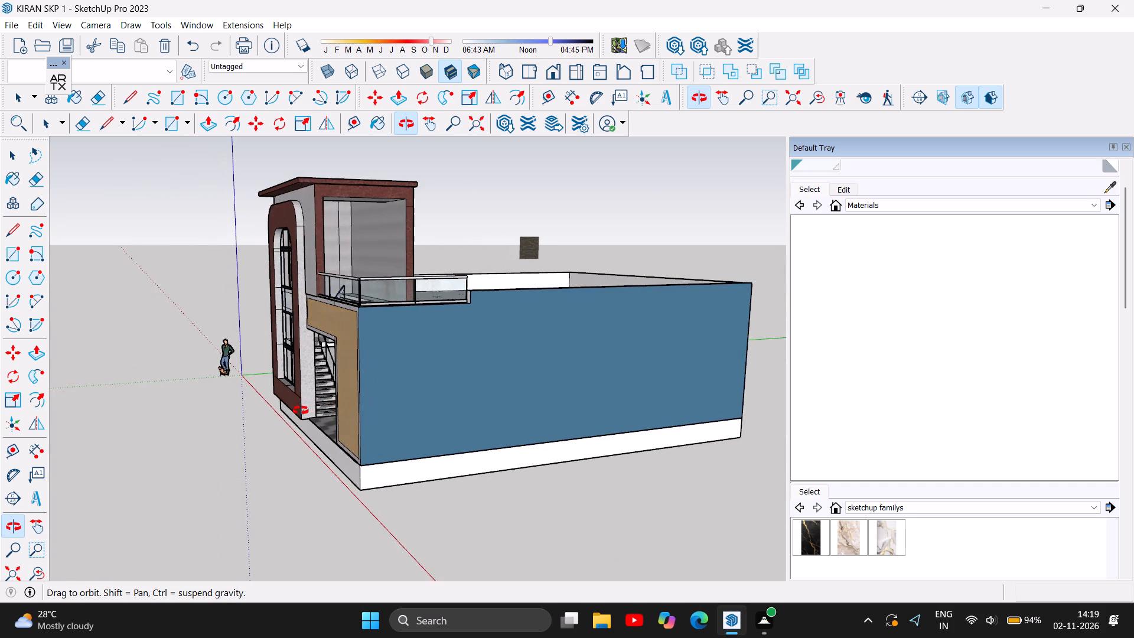
pyautogui.moveTo(301, 411); pyautogui.dragTo(819, 394)
pyautogui.moveTo(684, 392); pyautogui.dragTo(545, 374)
pyautogui.moveTo(362, 330); pyautogui.dragTo(347, 334)
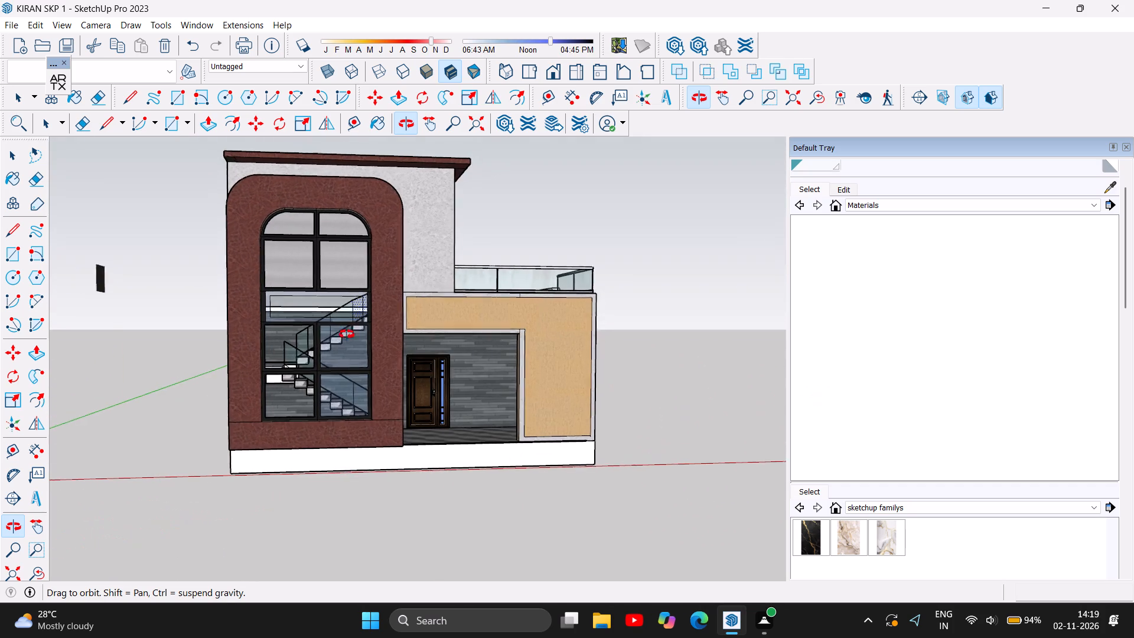
pyautogui.moveTo(347, 334); pyautogui.dragTo(319, 339)
pyautogui.scroll(-1, 556, 403)
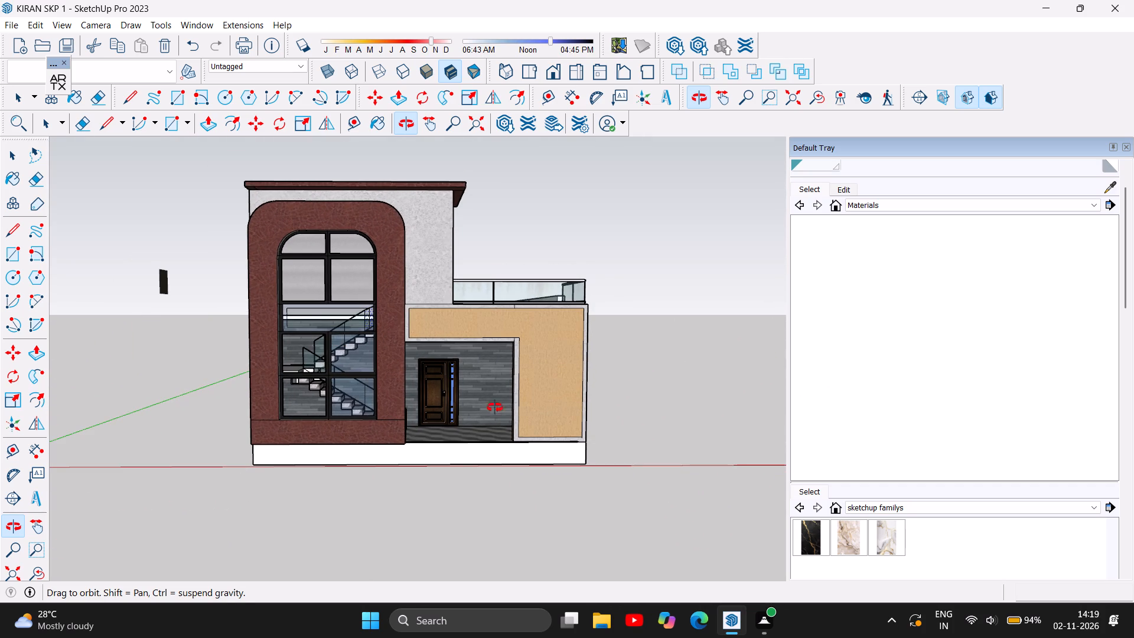
pyautogui.moveTo(445, 408); pyautogui.dragTo(439, 403)
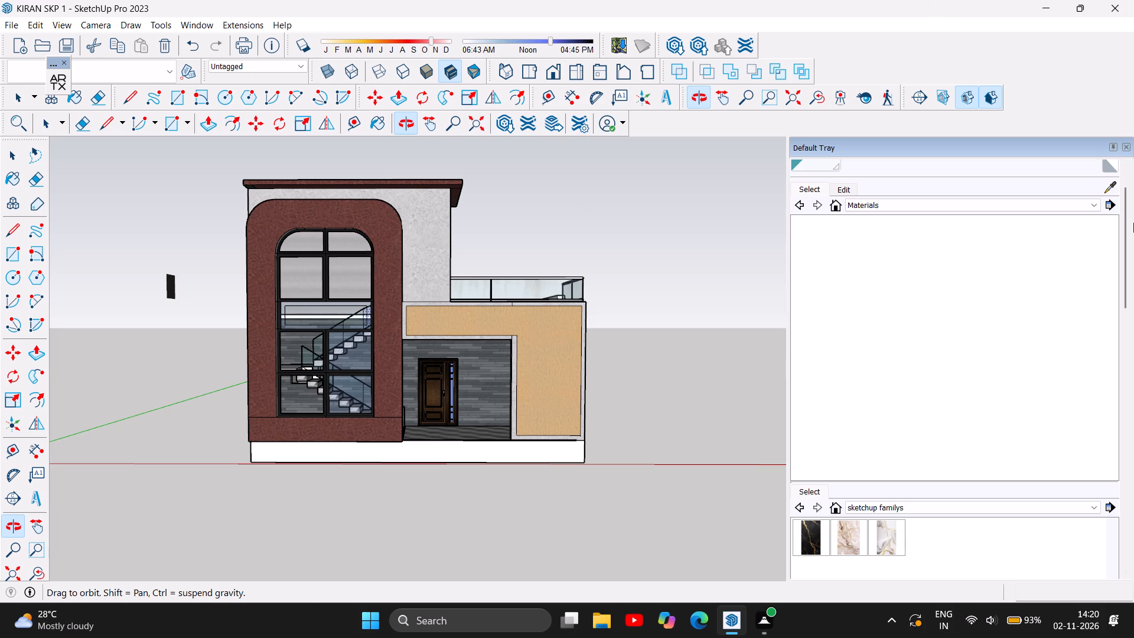
pyautogui.scroll(3, 524, 417)
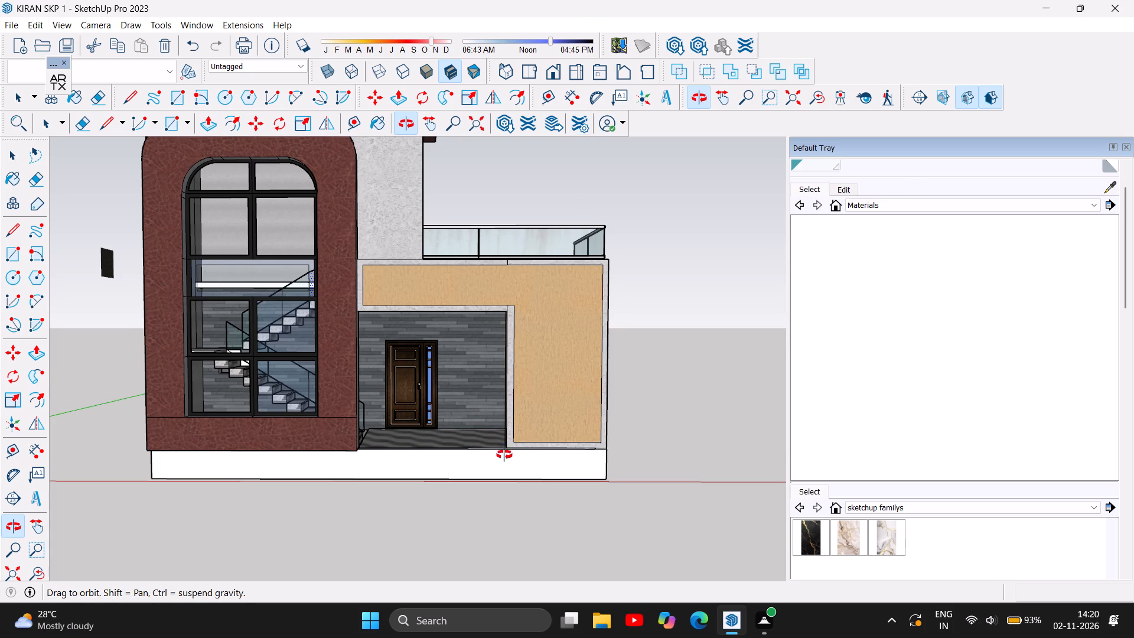
pyautogui.scroll(-3, 509, 463)
pyautogui.scroll(2, 195, 297)
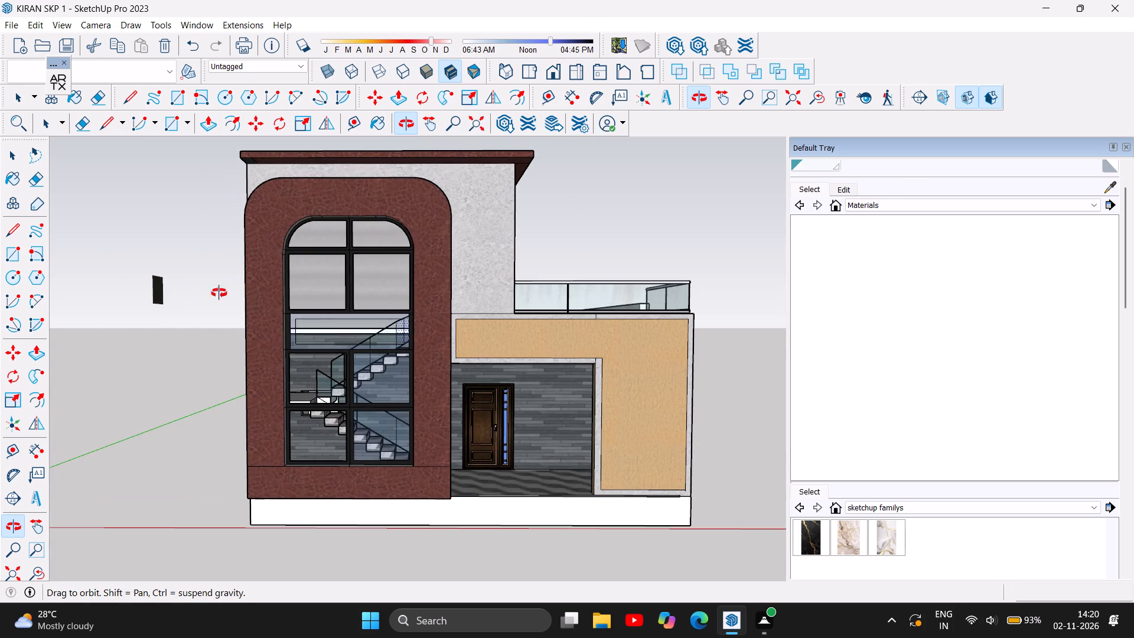
pyautogui.moveTo(427, 379); pyautogui.dragTo(594, 410)
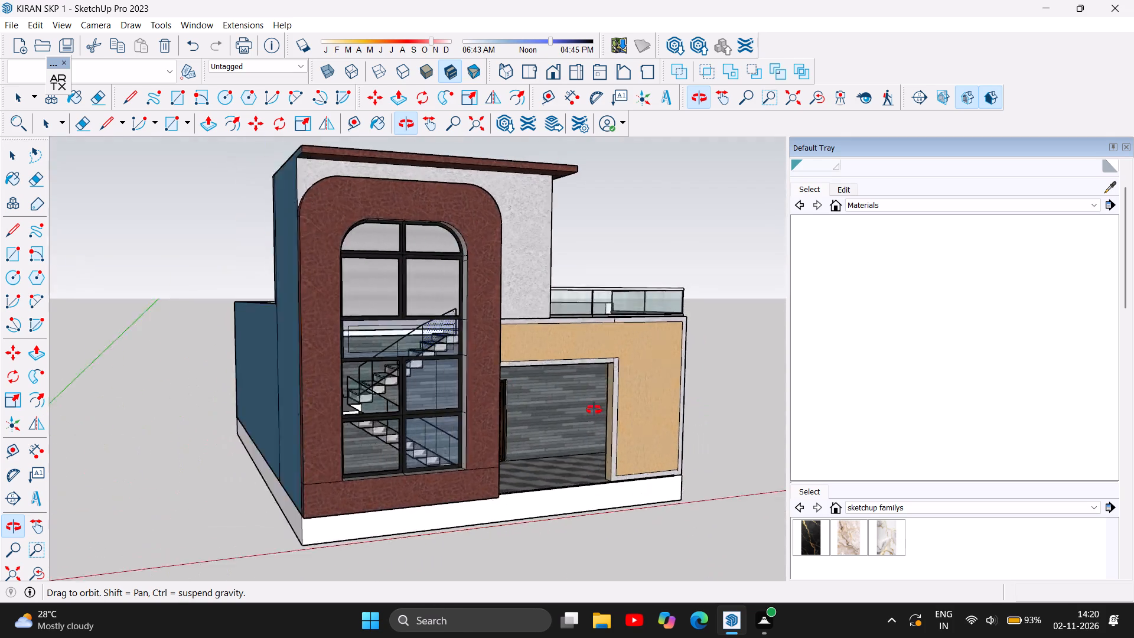
pyautogui.moveTo(594, 410); pyautogui.dragTo(592, 458)
pyautogui.click(592, 458)
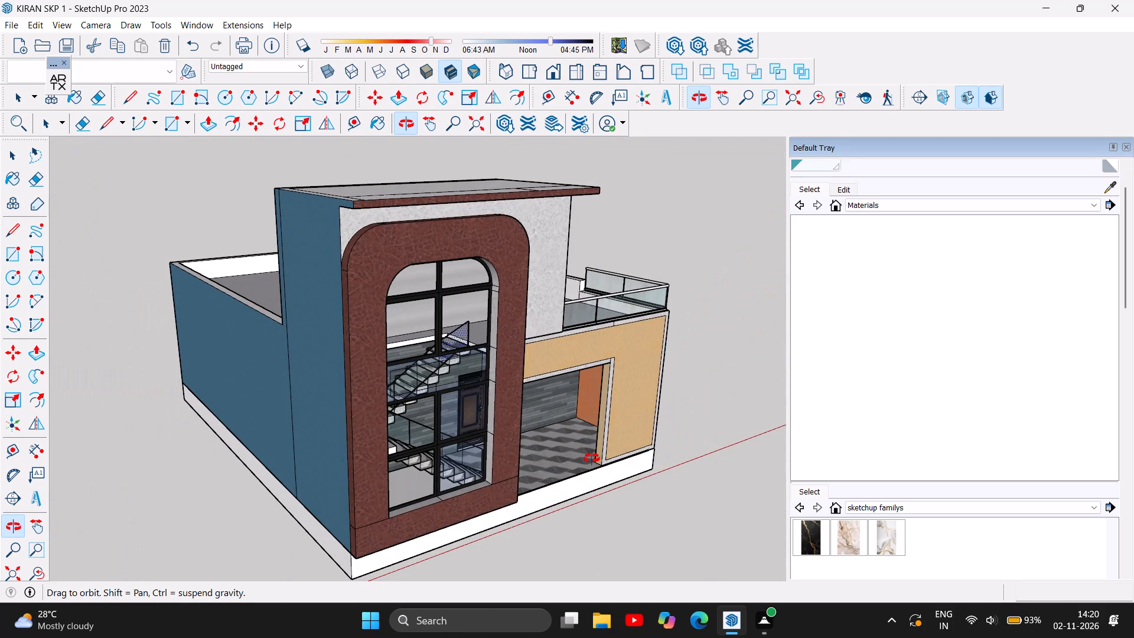
pyautogui.moveTo(585, 457); pyautogui.dragTo(569, 458)
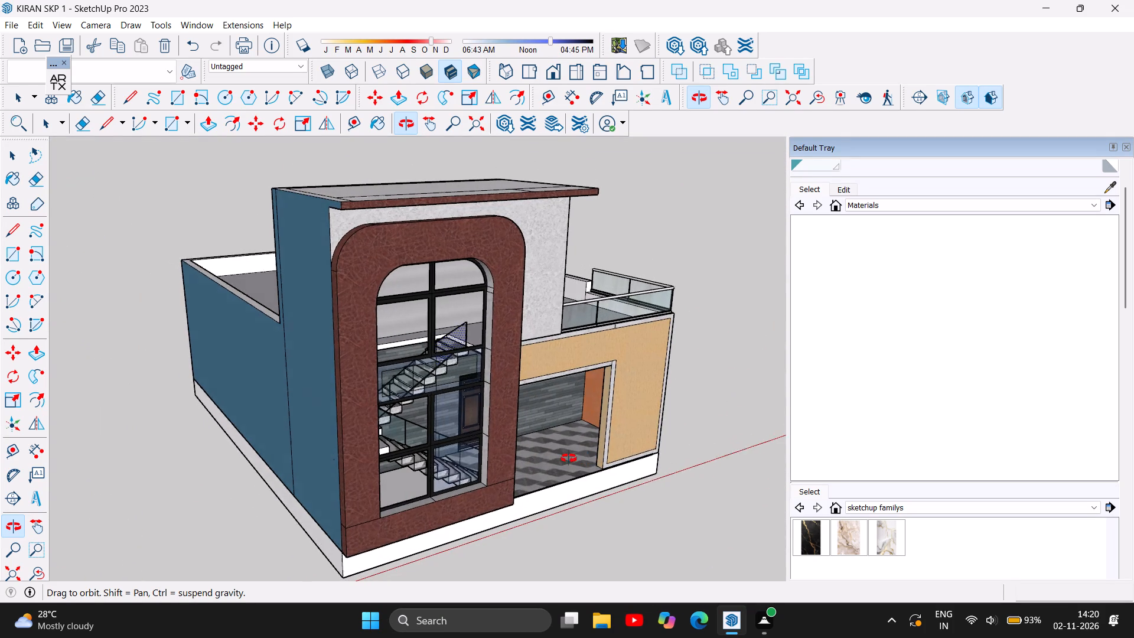
pyautogui.moveTo(569, 458); pyautogui.dragTo(534, 457)
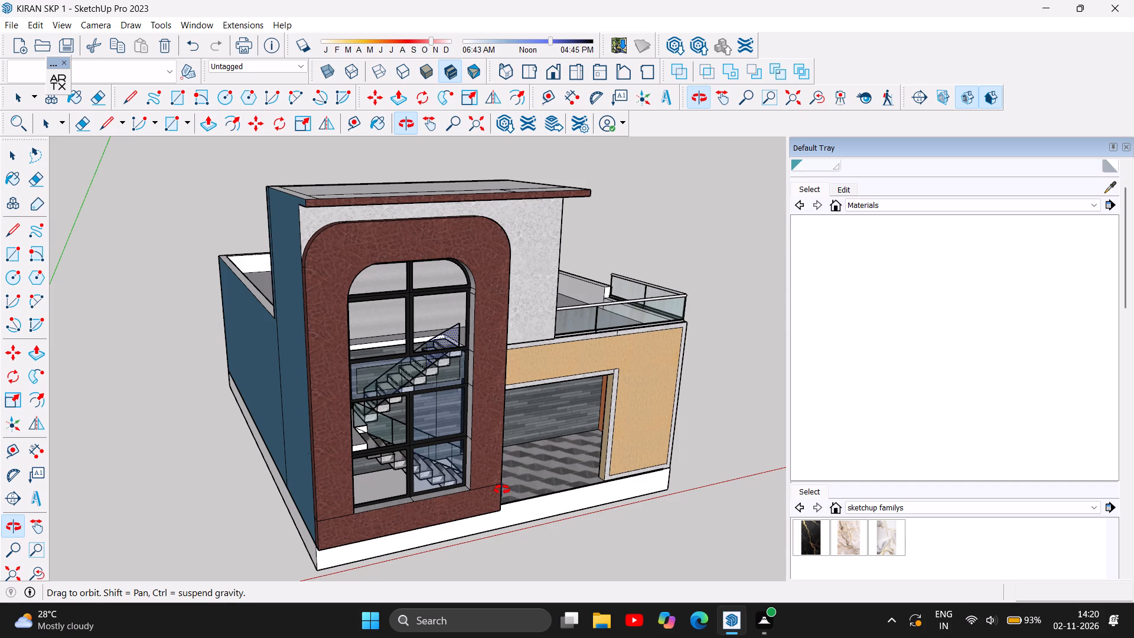
pyautogui.scroll(1, 428, 467)
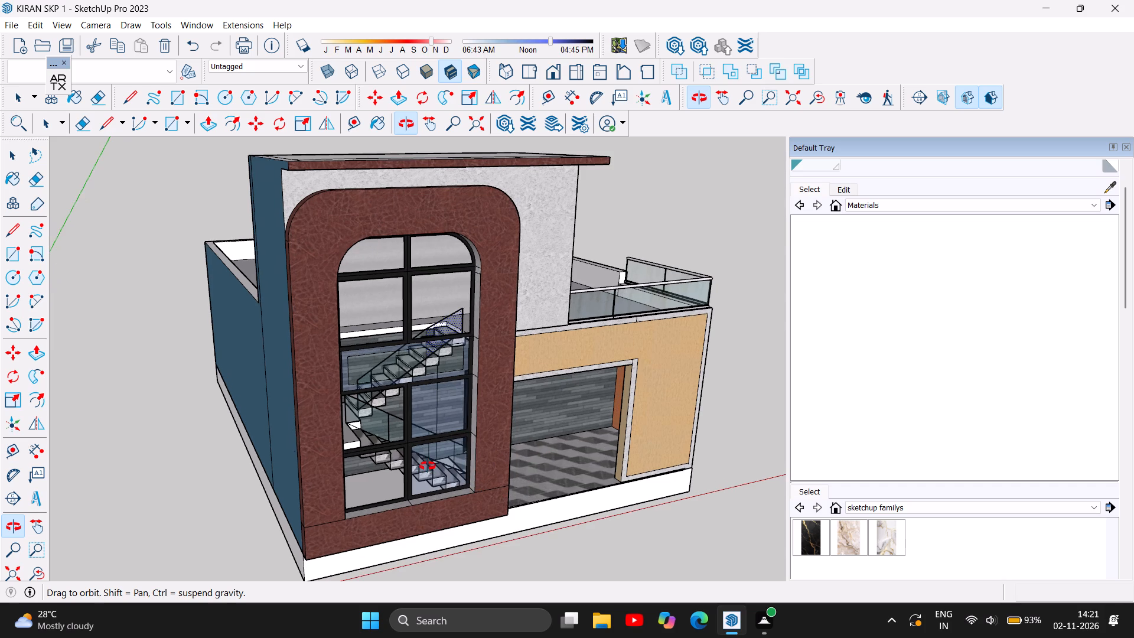
# Draw a diagonal line about 6' 4" long joining the inner and outer corners of the L-shaped wood panel on the front facade.
pyautogui.moveTo(595, 463); pyautogui.dragTo(428, 415)
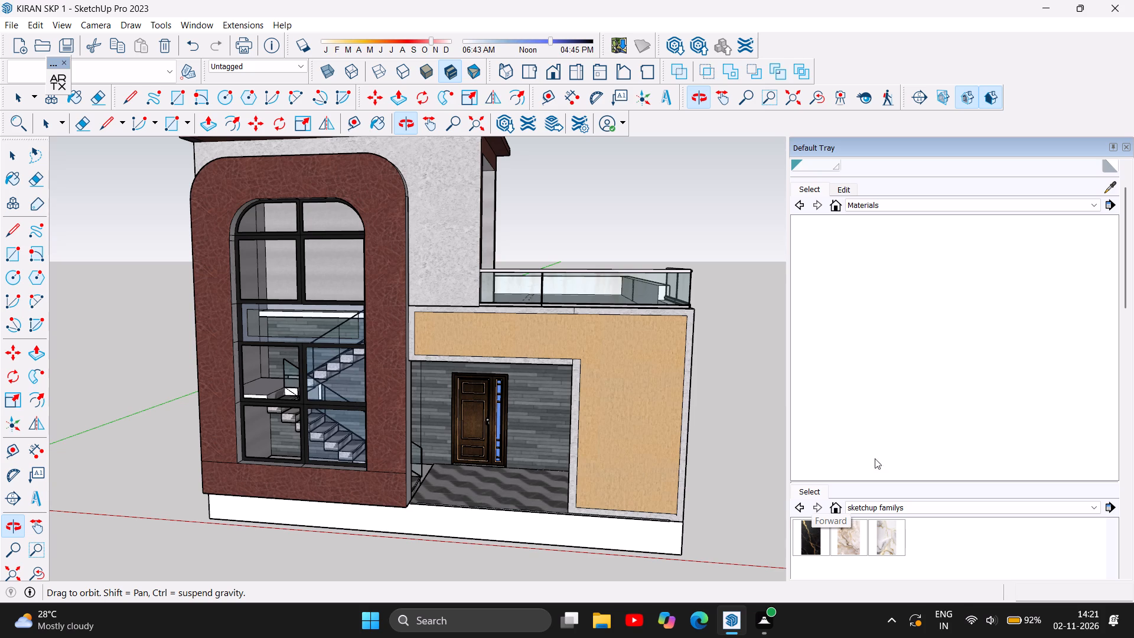
pyautogui.scroll(2, 655, 432)
pyautogui.moveTo(693, 421); pyautogui.dragTo(638, 410)
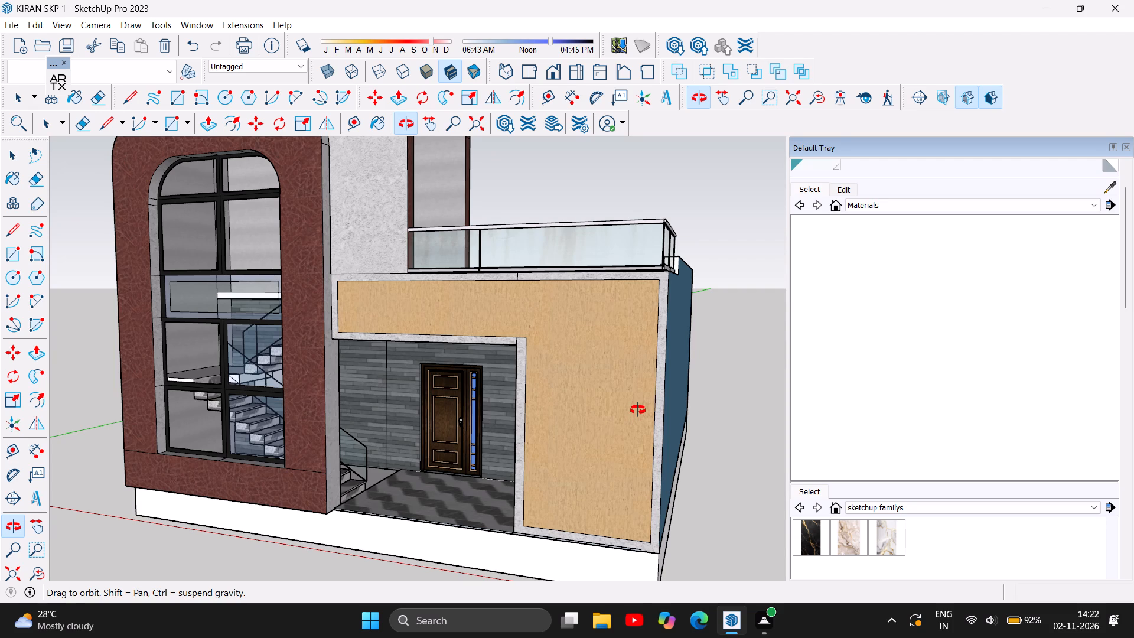
pyautogui.moveTo(702, 396); pyautogui.dragTo(672, 392)
pyautogui.moveTo(582, 401); pyautogui.dragTo(601, 383)
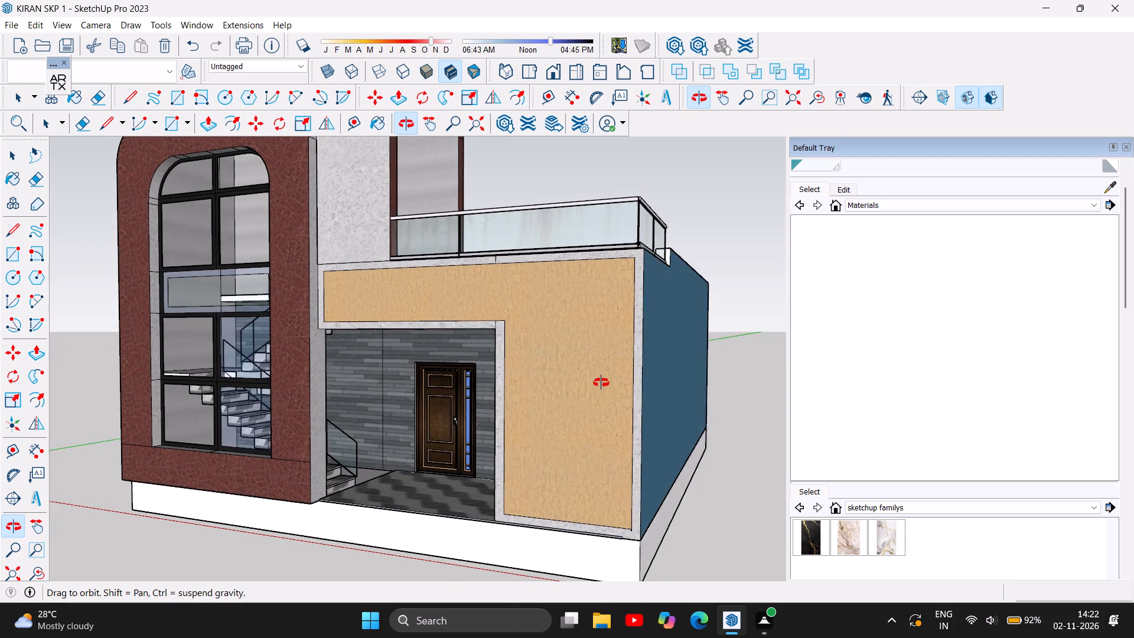
pyautogui.moveTo(601, 383); pyautogui.dragTo(606, 380)
pyautogui.click(128, 92)
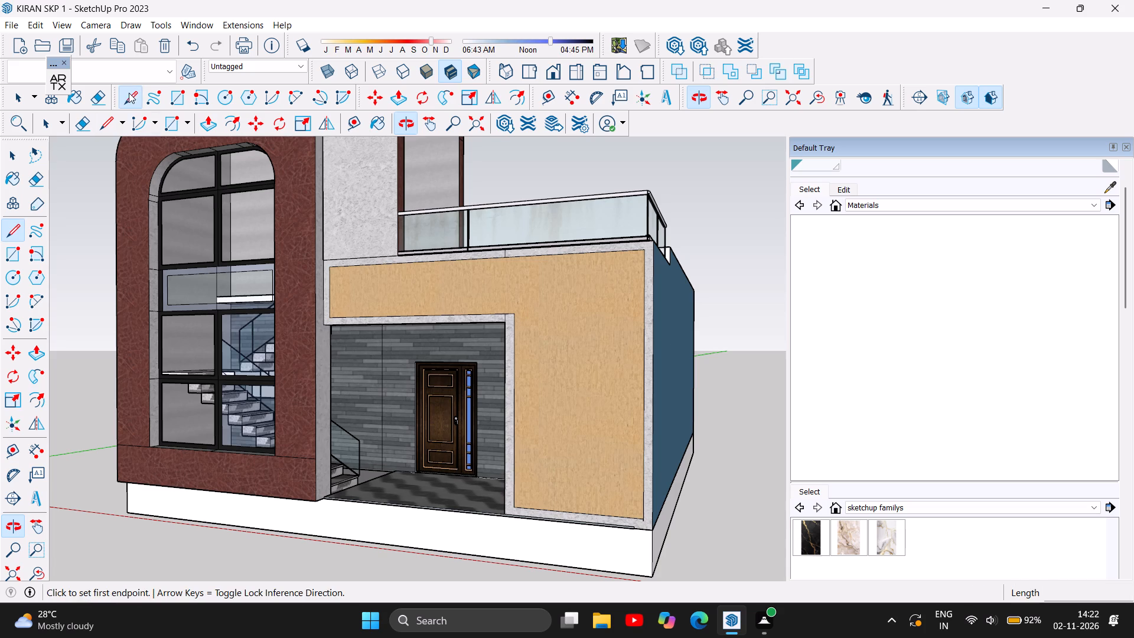
pyautogui.click(517, 314)
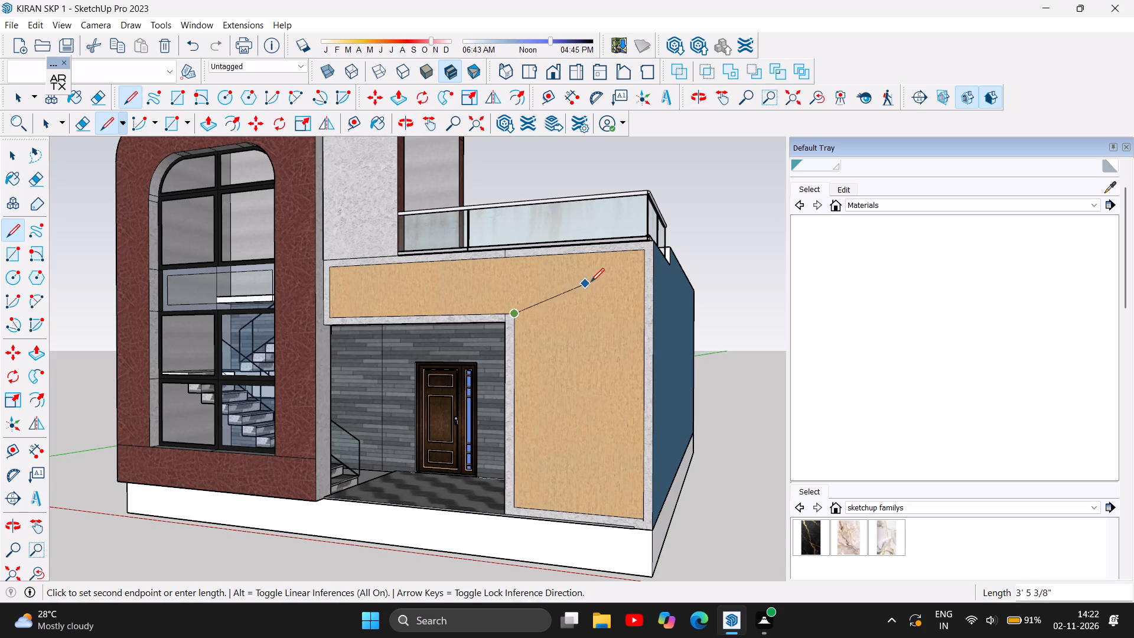
pyautogui.click(645, 255)
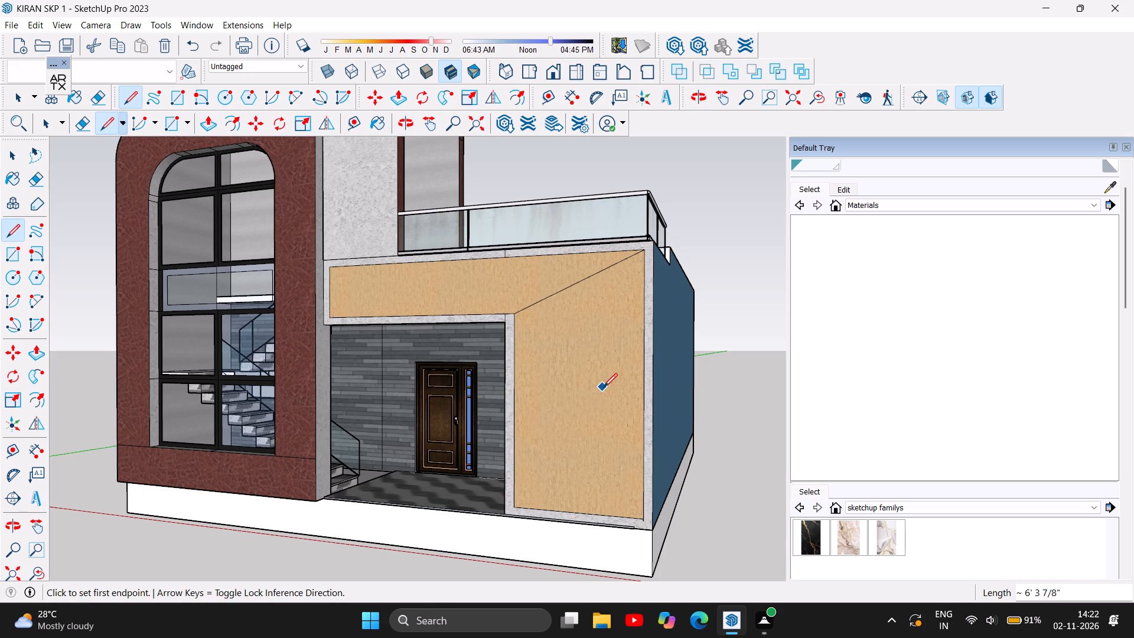
# Draw three vertical lines, about 10' 3", 10' 11" and 9' 8" long, from the diagonal to the wood panel's bottom edge.
pyautogui.scroll(-2, 604, 387)
pyautogui.click(576, 302)
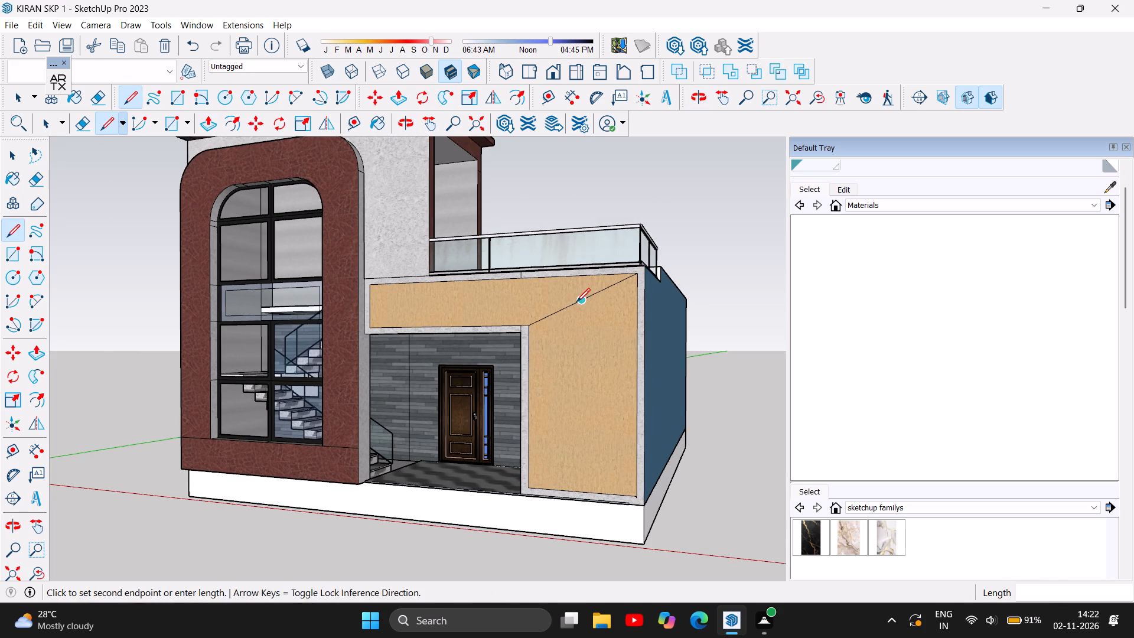
pyautogui.click(582, 490)
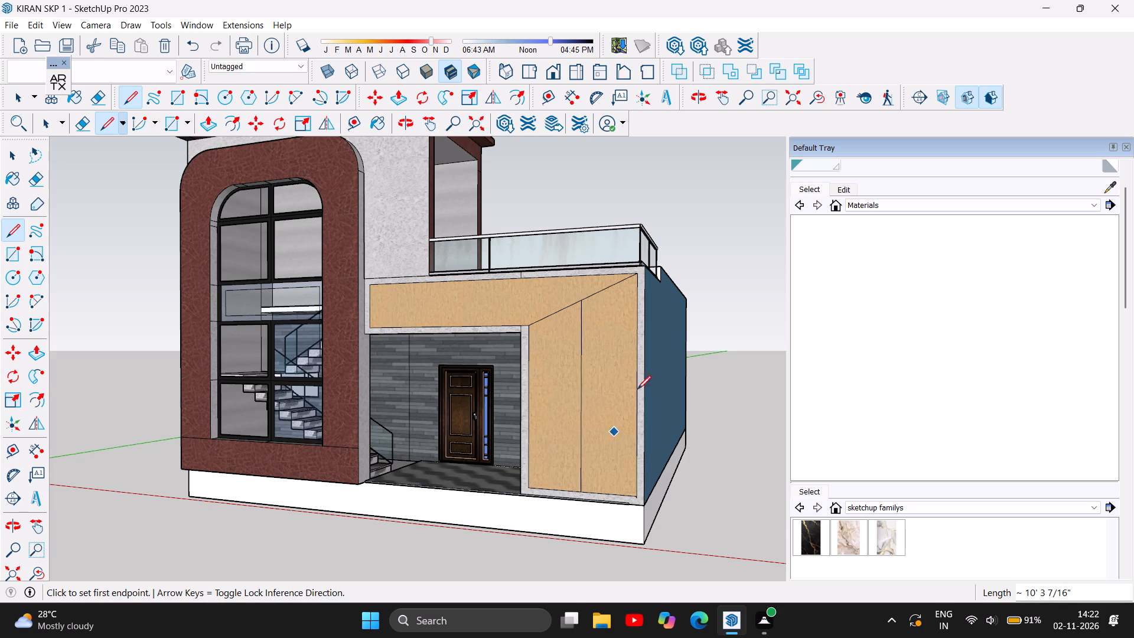
pyautogui.click(608, 290)
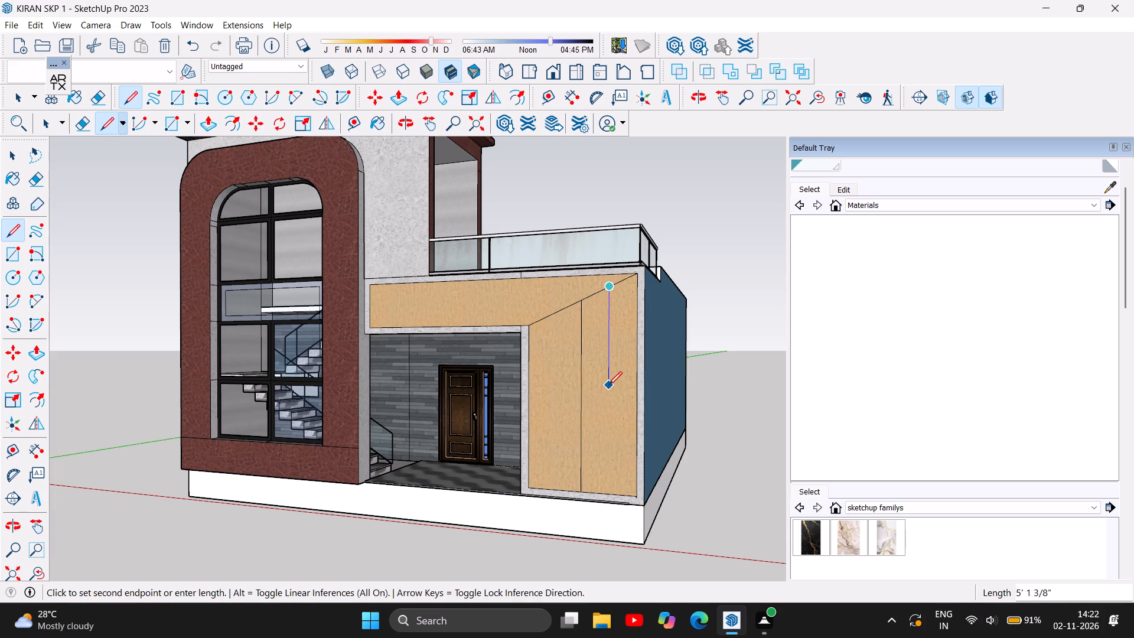
pyautogui.click(607, 493)
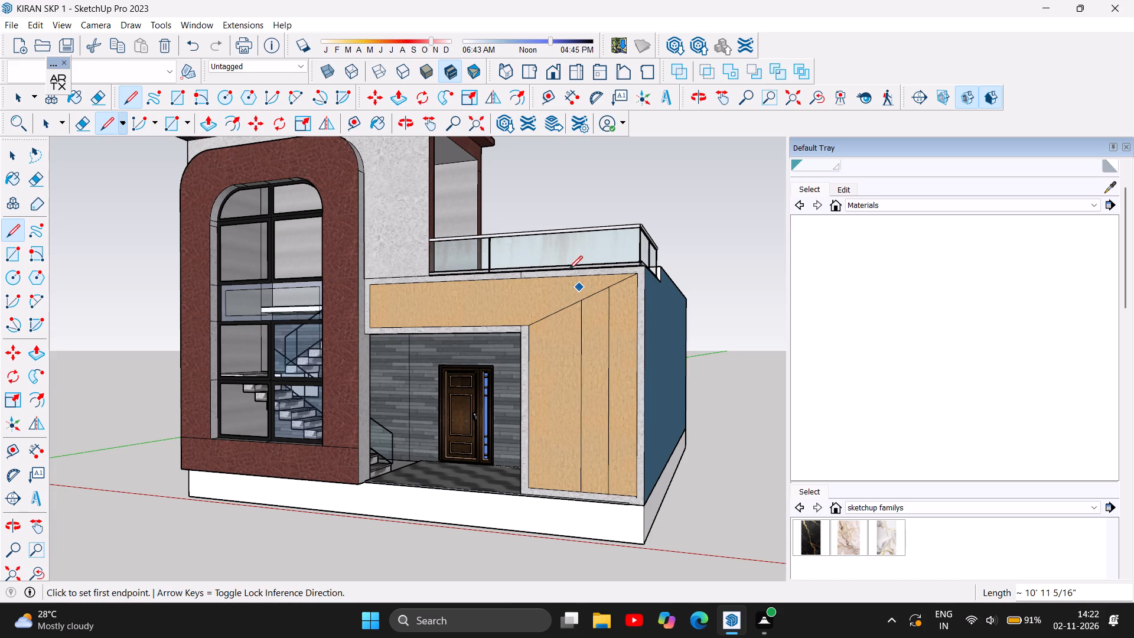
pyautogui.click(555, 317)
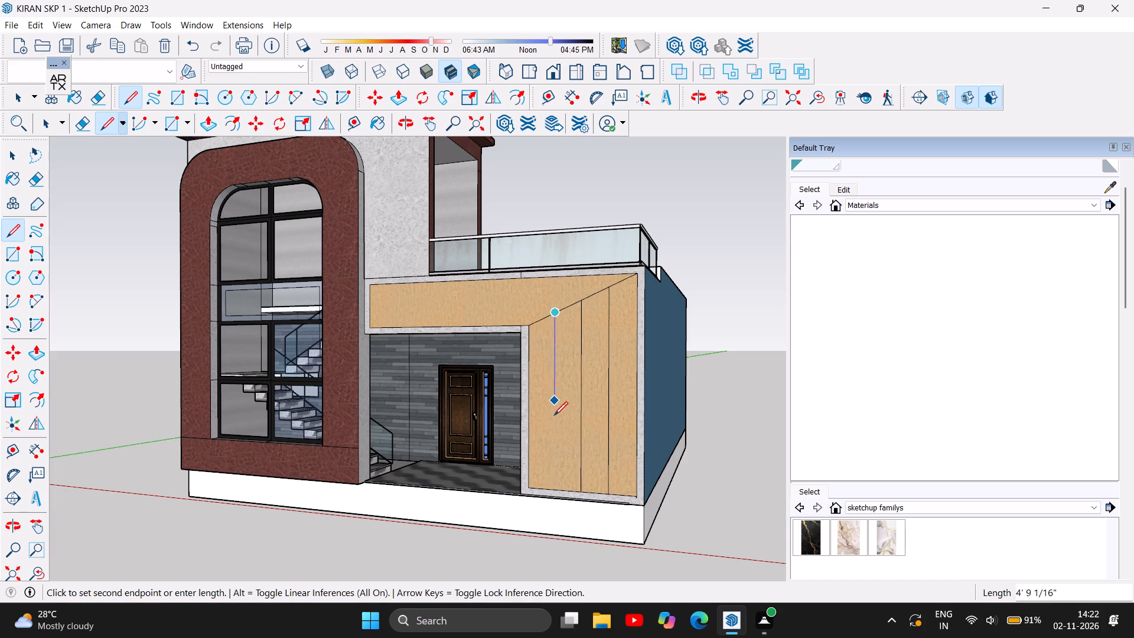
pyautogui.click(559, 486)
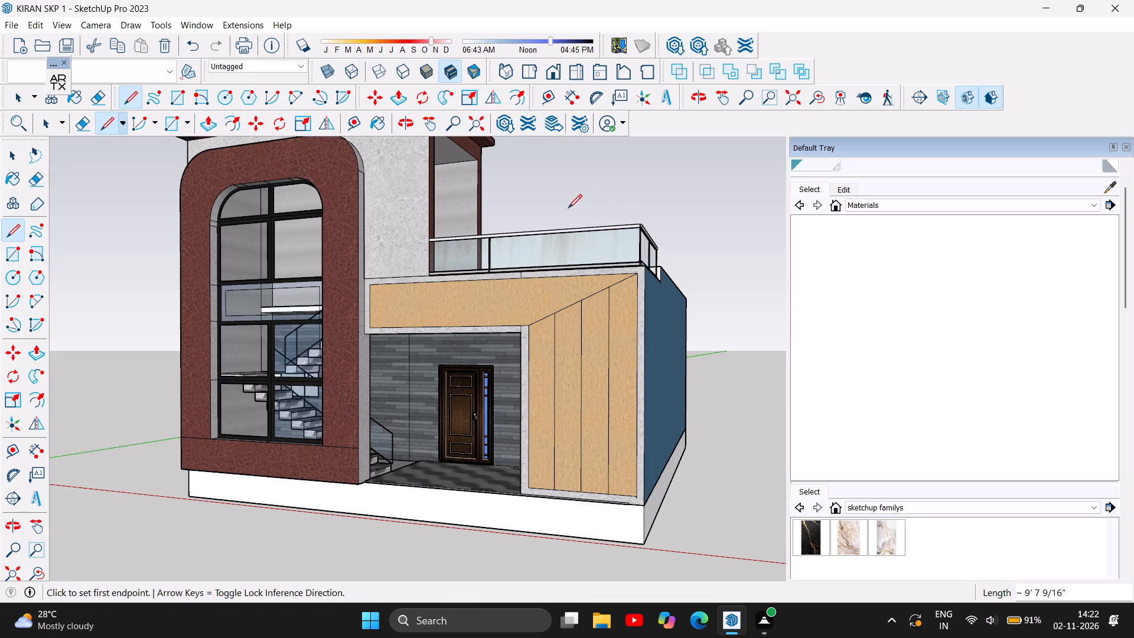
# Draw three horizontal lines, about 11' 4", 12' 9" and 14' 2" long, from the vertical lines' upper ends to the wood panel's far edge.
pyautogui.click(552, 313)
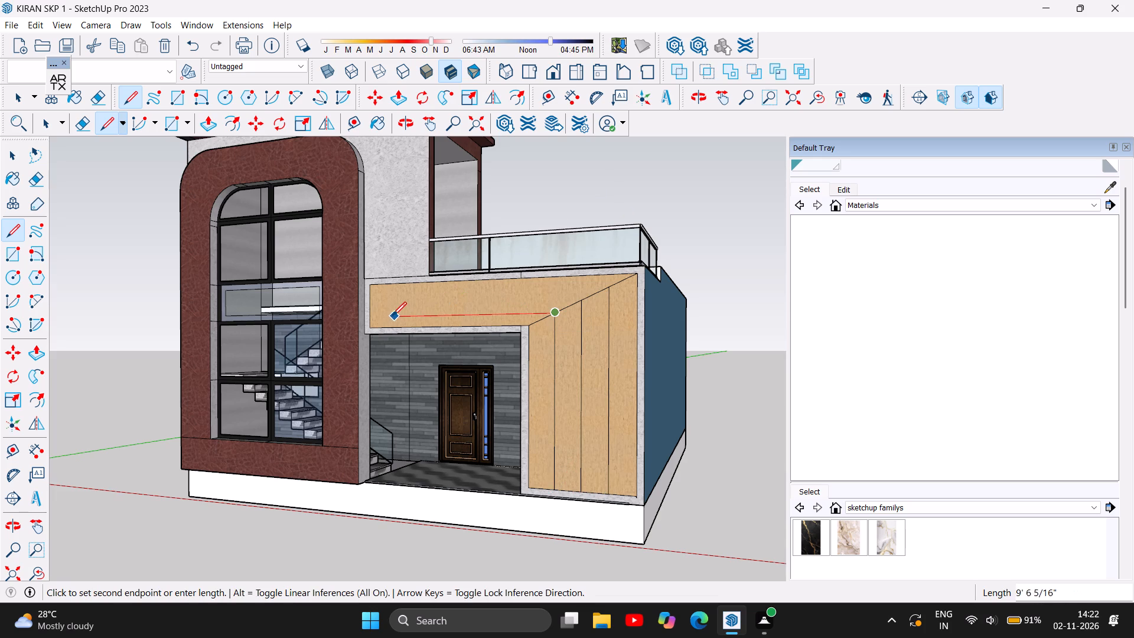
pyautogui.click(372, 317)
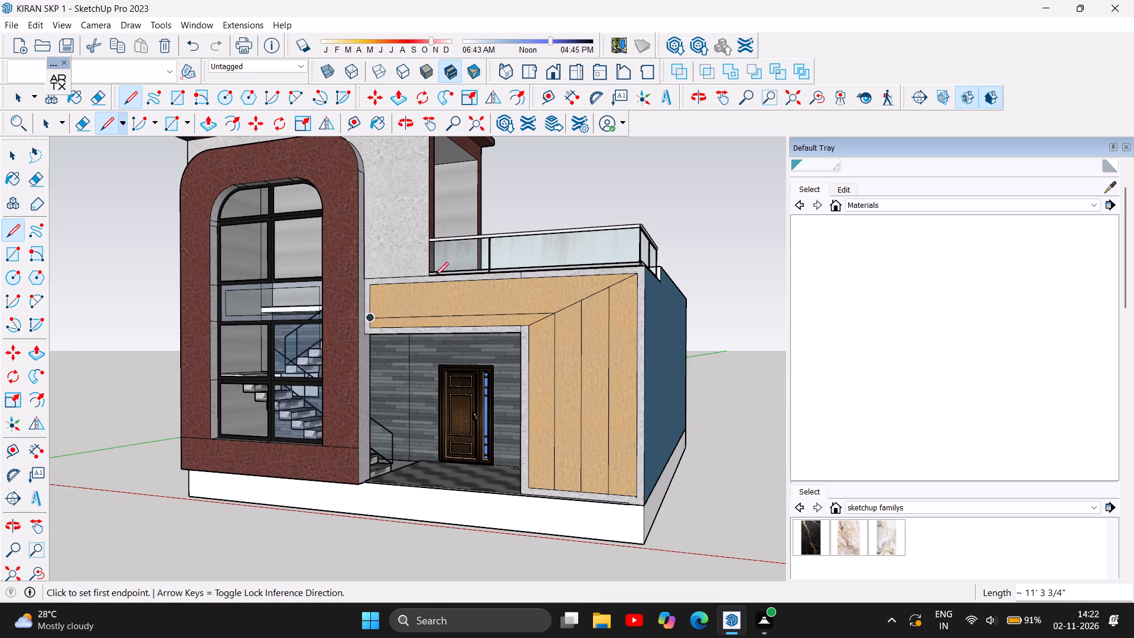
pyautogui.click(578, 298)
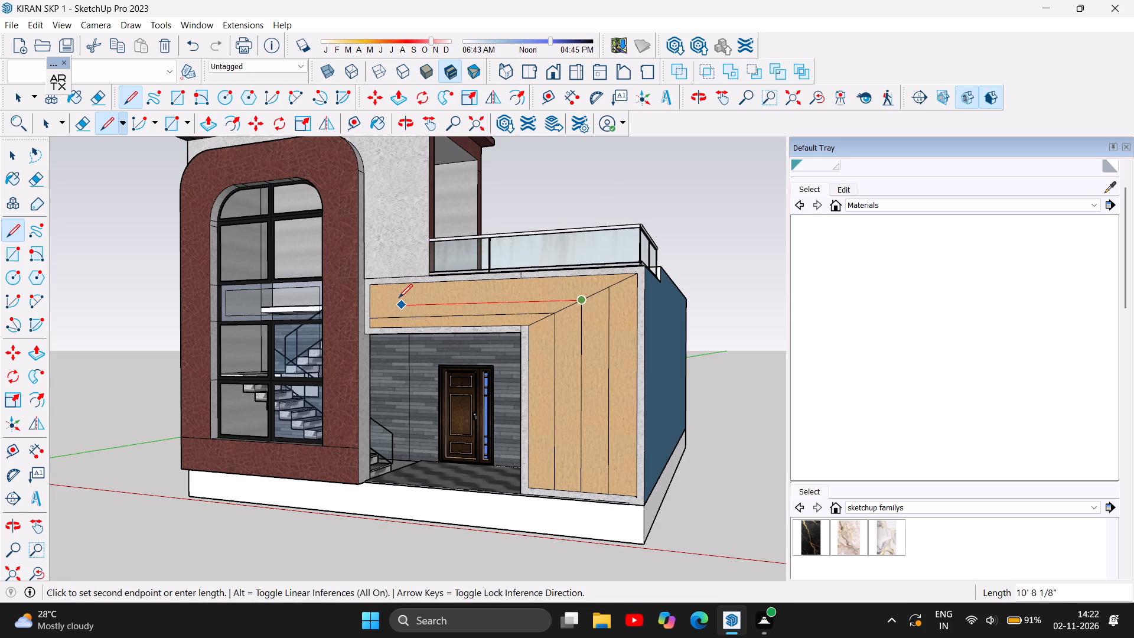
pyautogui.click(374, 301)
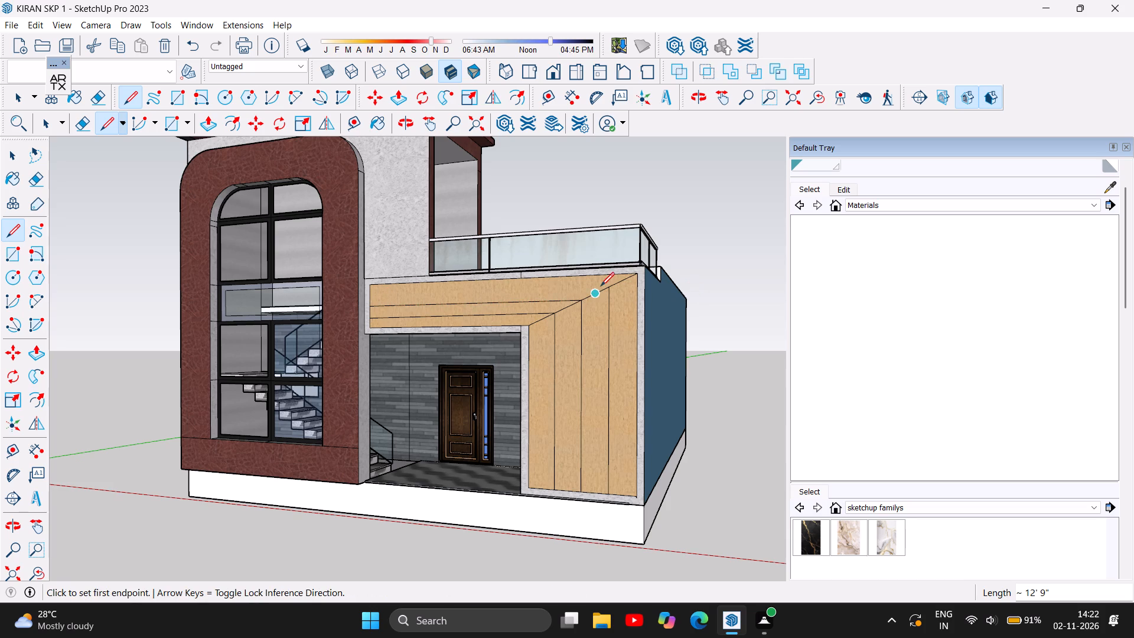
pyautogui.click(605, 286)
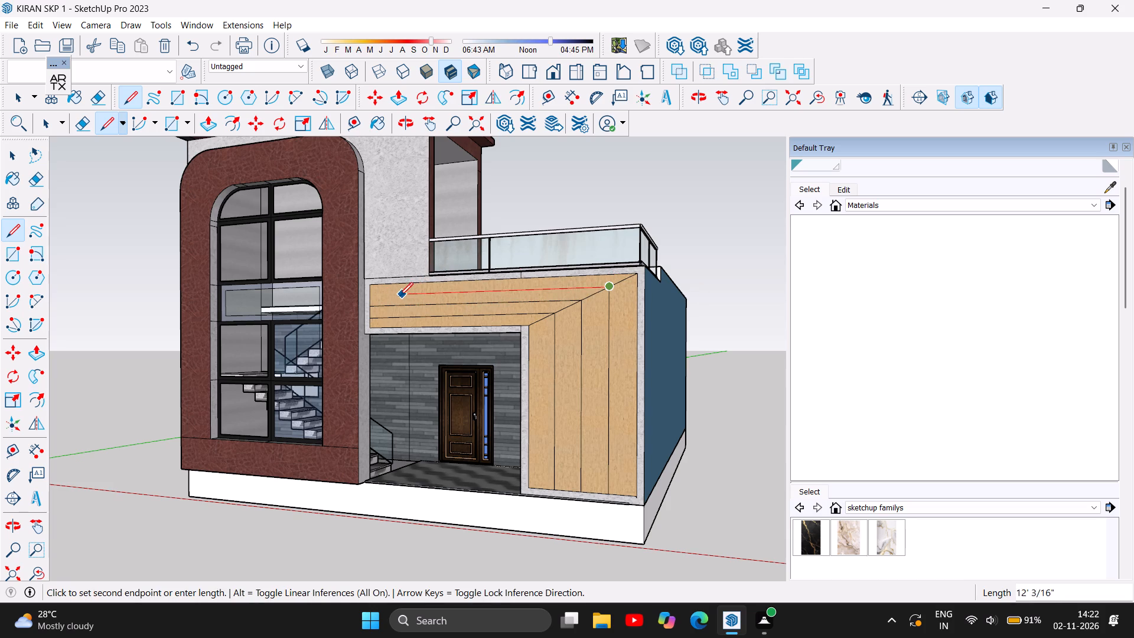
pyautogui.click(367, 294)
# Examine the divided wood panel on the front facade from a distance and up close.
pyautogui.scroll(-2, 708, 307)
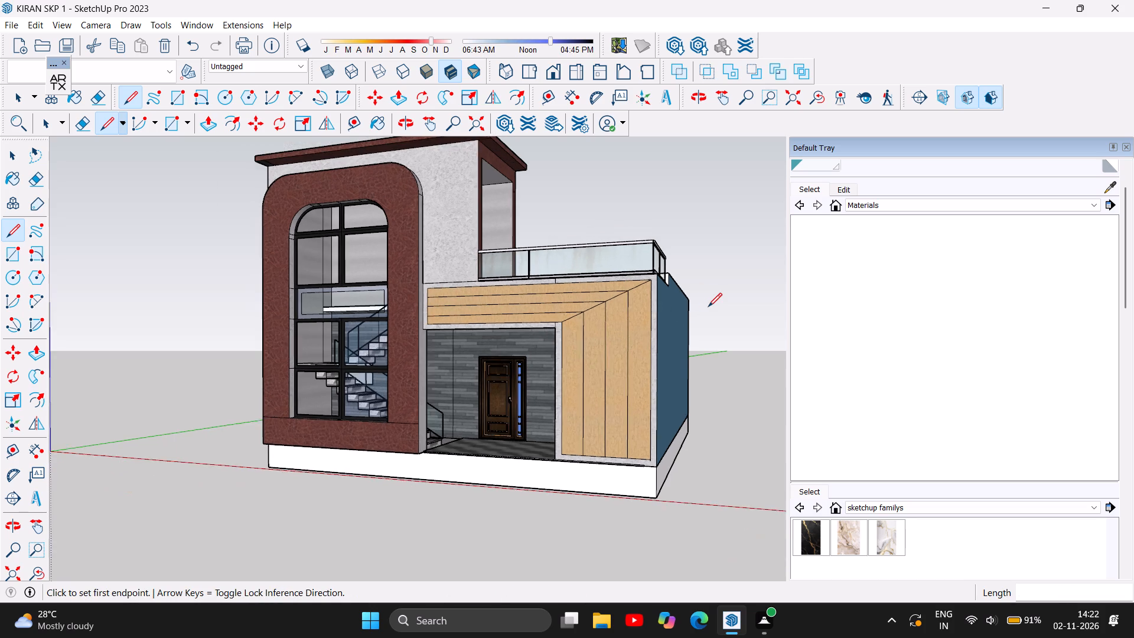
pyautogui.scroll(-1, 670, 314)
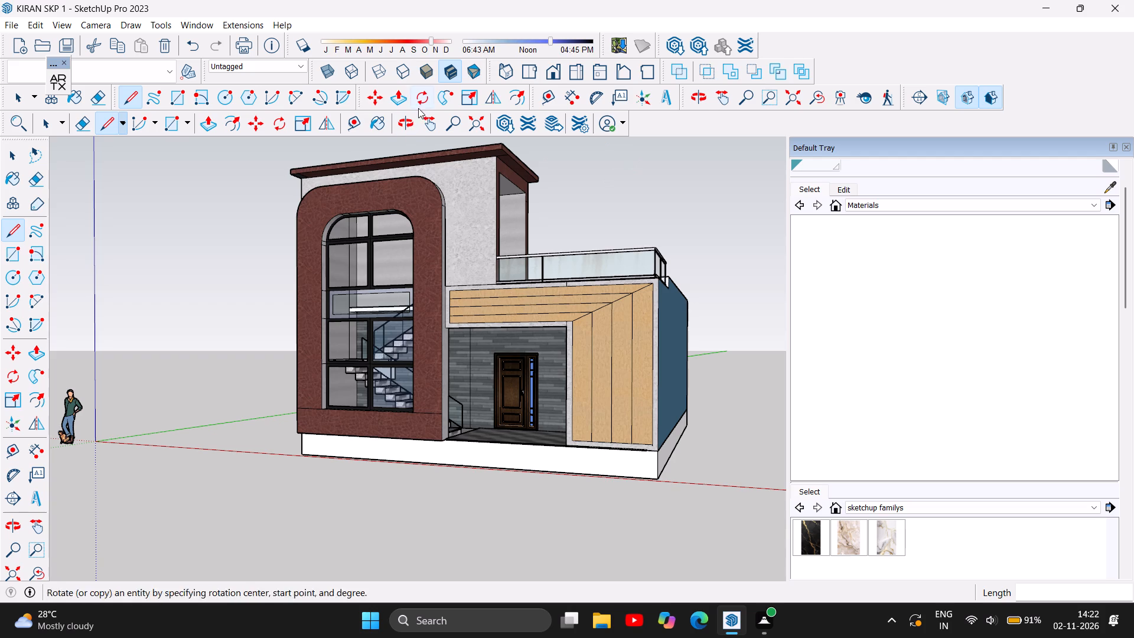
pyautogui.click(401, 124)
pyautogui.moveTo(485, 364); pyautogui.dragTo(592, 354)
pyautogui.scroll(1, 699, 330)
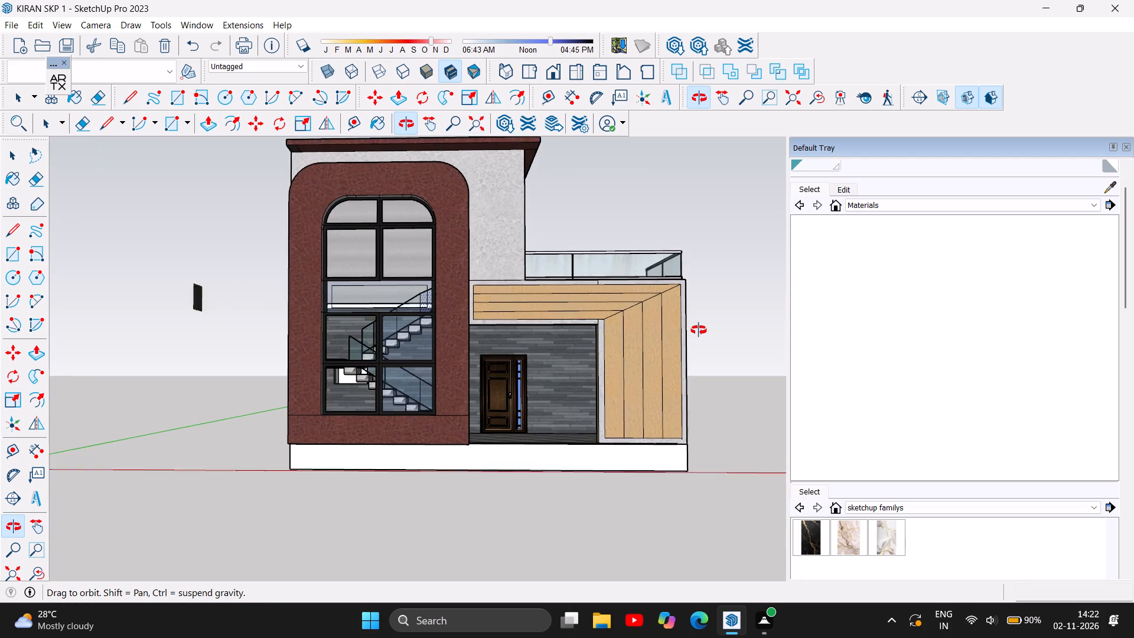
pyautogui.scroll(3, 699, 330)
pyautogui.scroll(2, 623, 321)
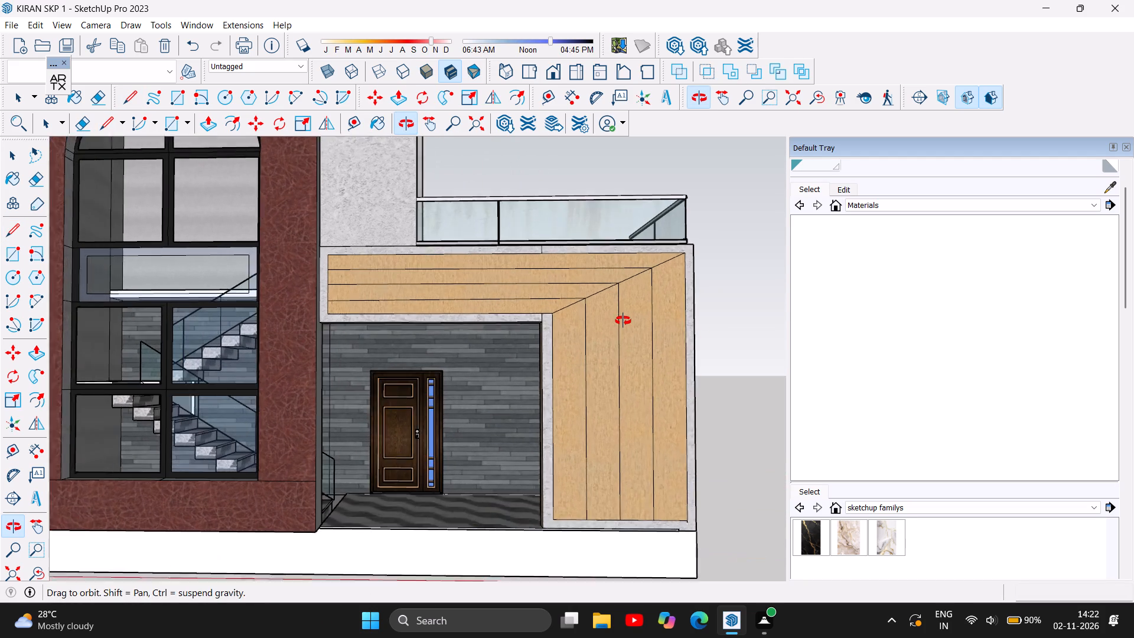
pyautogui.scroll(1, 623, 321)
pyautogui.scroll(1, 361, 360)
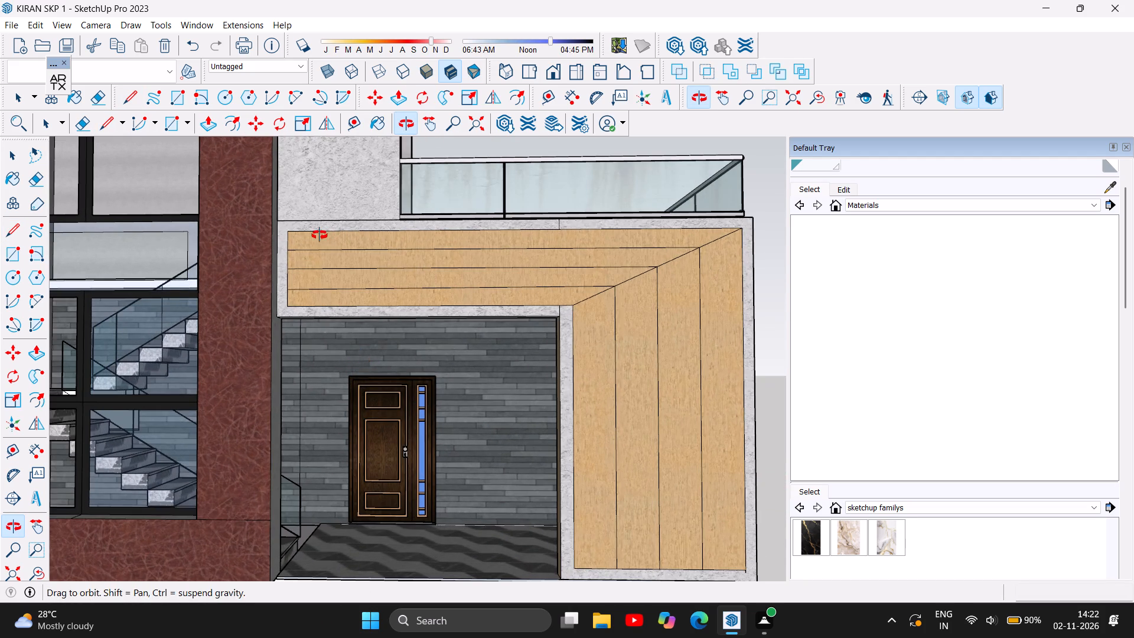
pyautogui.scroll(1, 320, 235)
pyautogui.moveTo(308, 277); pyautogui.dragTo(256, 314)
pyautogui.doubleClick(255, 314)
pyautogui.moveTo(252, 315); pyautogui.dragTo(191, 336)
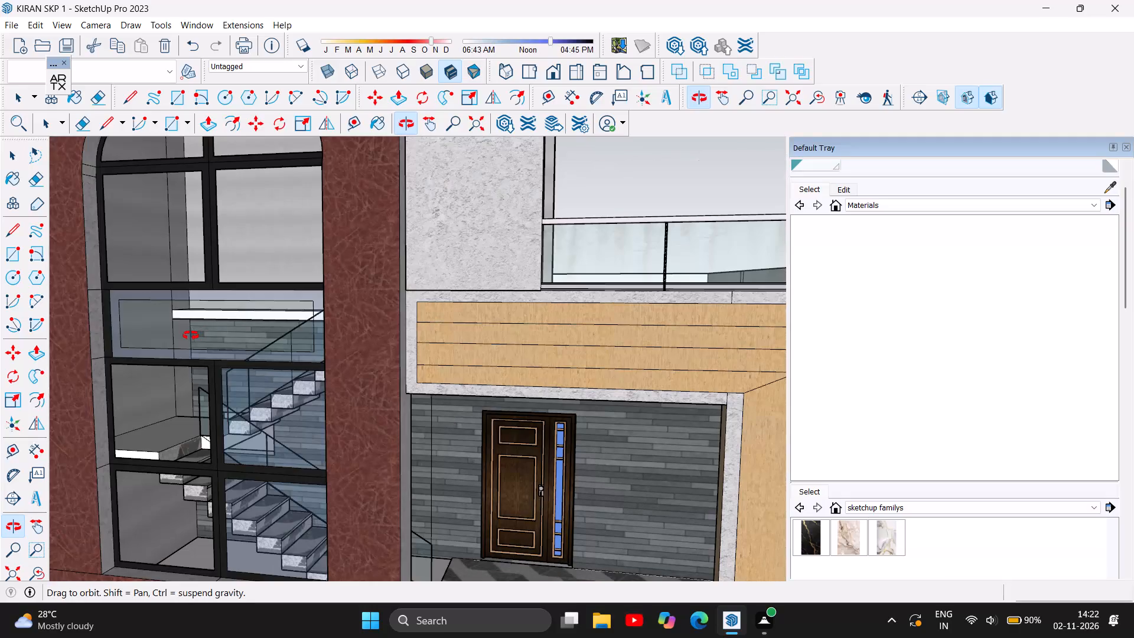
pyautogui.moveTo(191, 336); pyautogui.dragTo(191, 336)
pyautogui.scroll(-1, 292, 330)
pyautogui.scroll(-2, 418, 314)
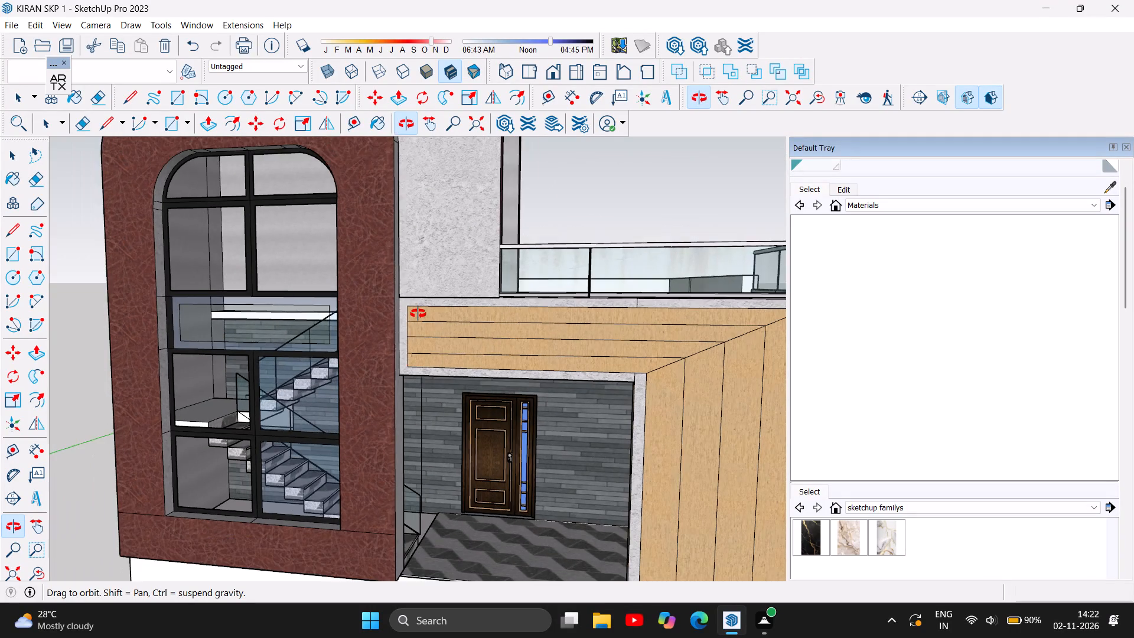
pyautogui.scroll(-2, 418, 314)
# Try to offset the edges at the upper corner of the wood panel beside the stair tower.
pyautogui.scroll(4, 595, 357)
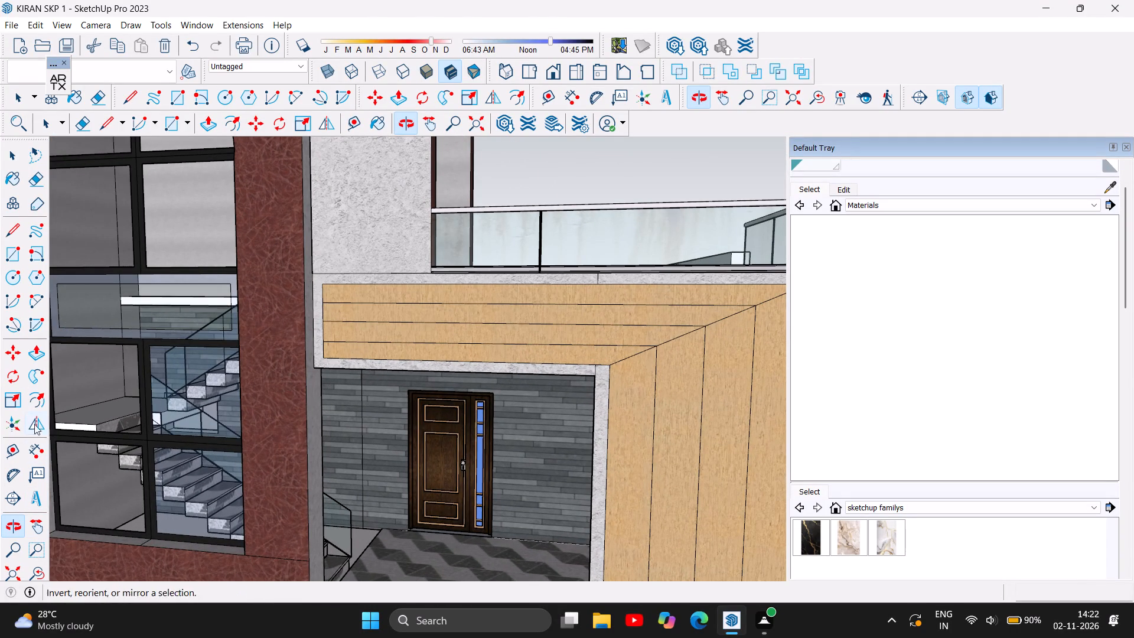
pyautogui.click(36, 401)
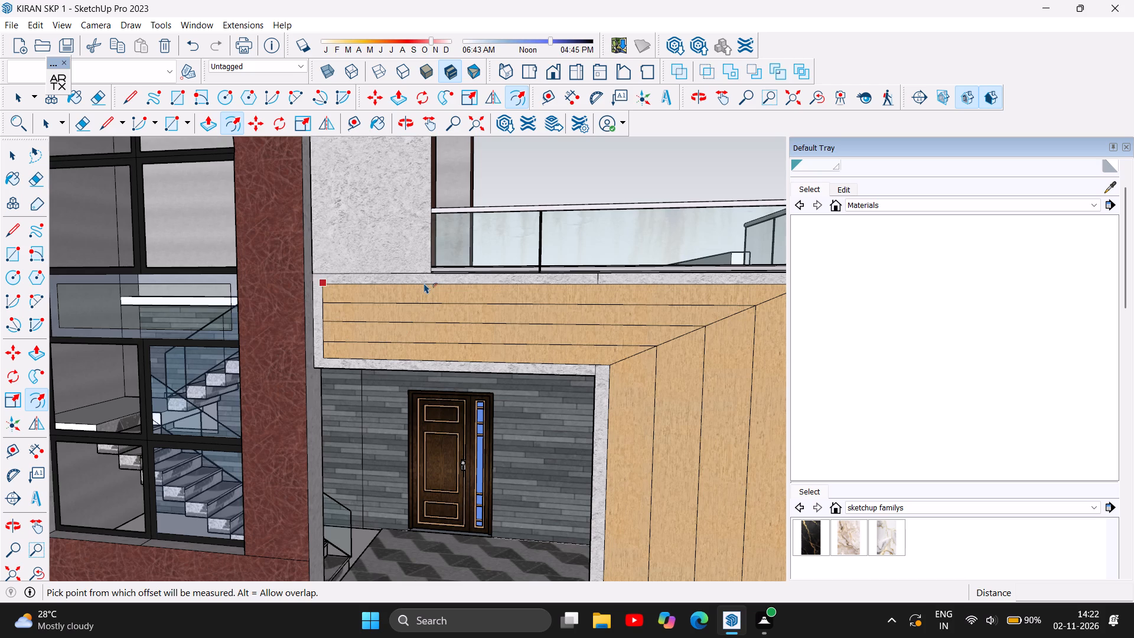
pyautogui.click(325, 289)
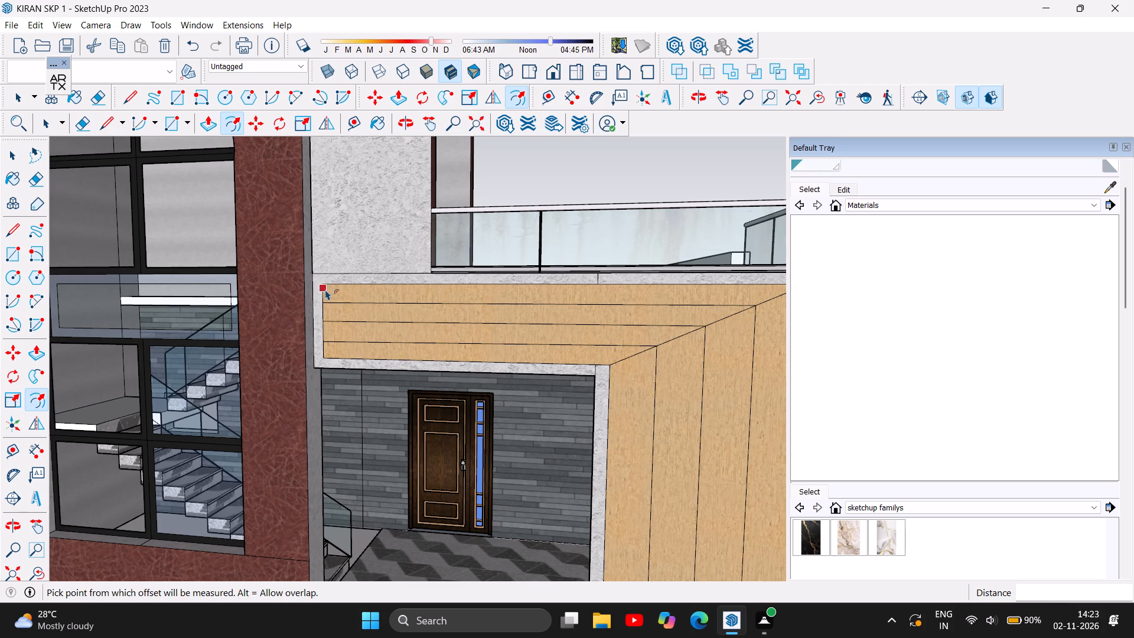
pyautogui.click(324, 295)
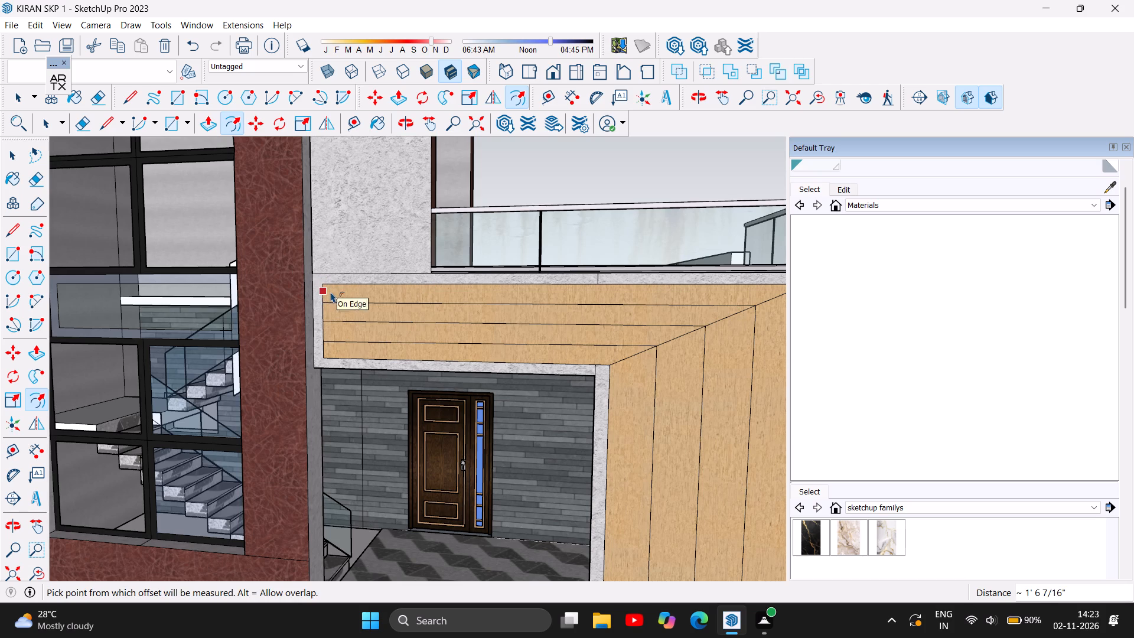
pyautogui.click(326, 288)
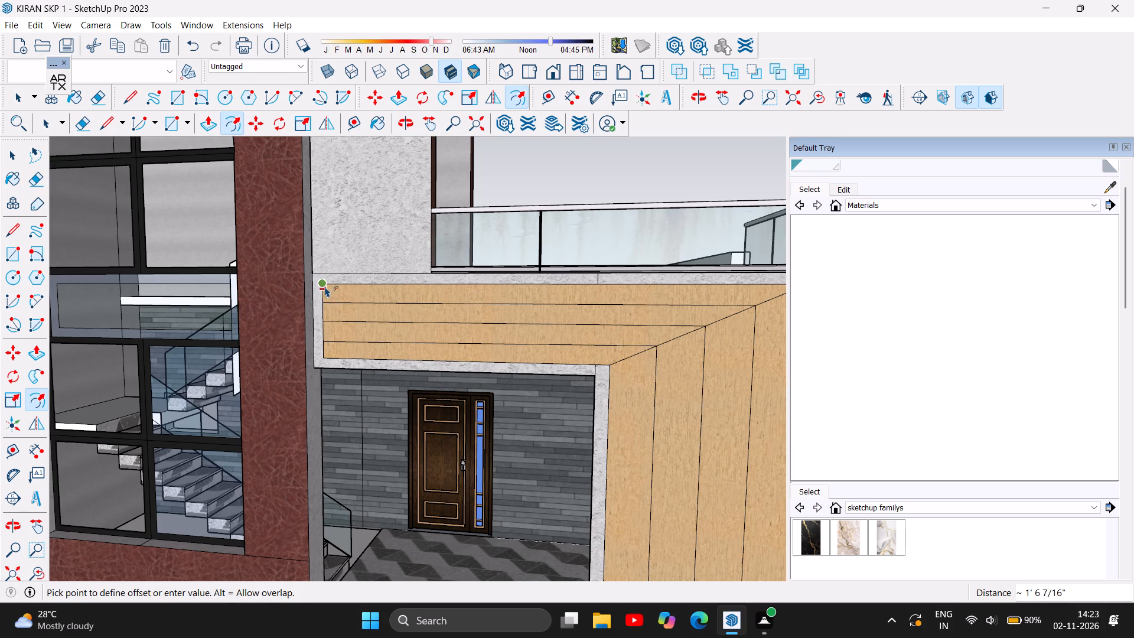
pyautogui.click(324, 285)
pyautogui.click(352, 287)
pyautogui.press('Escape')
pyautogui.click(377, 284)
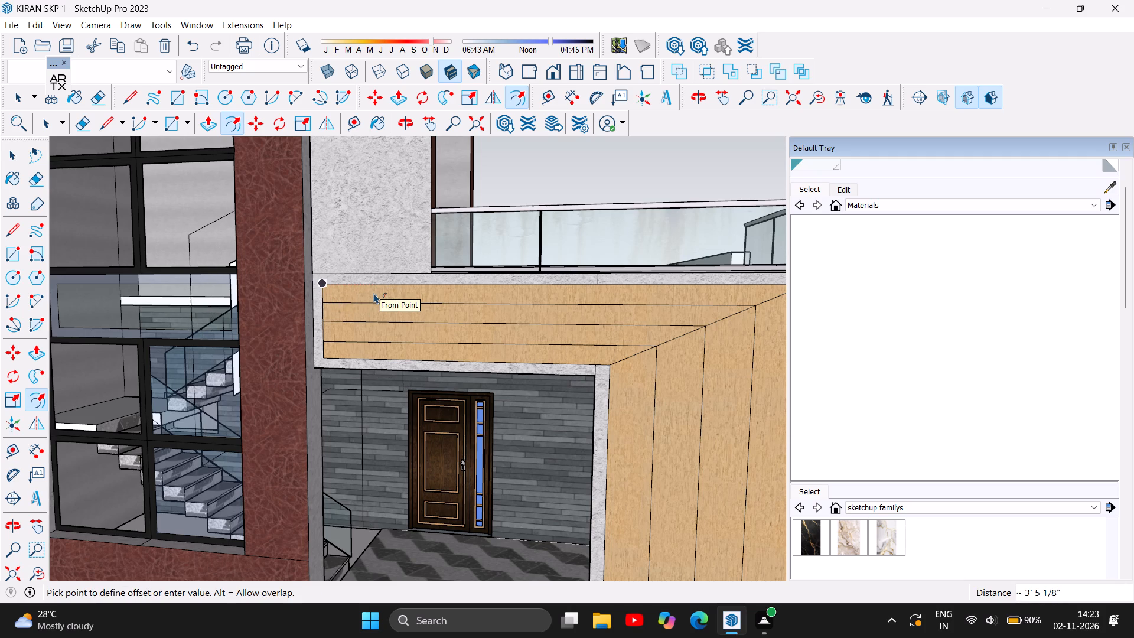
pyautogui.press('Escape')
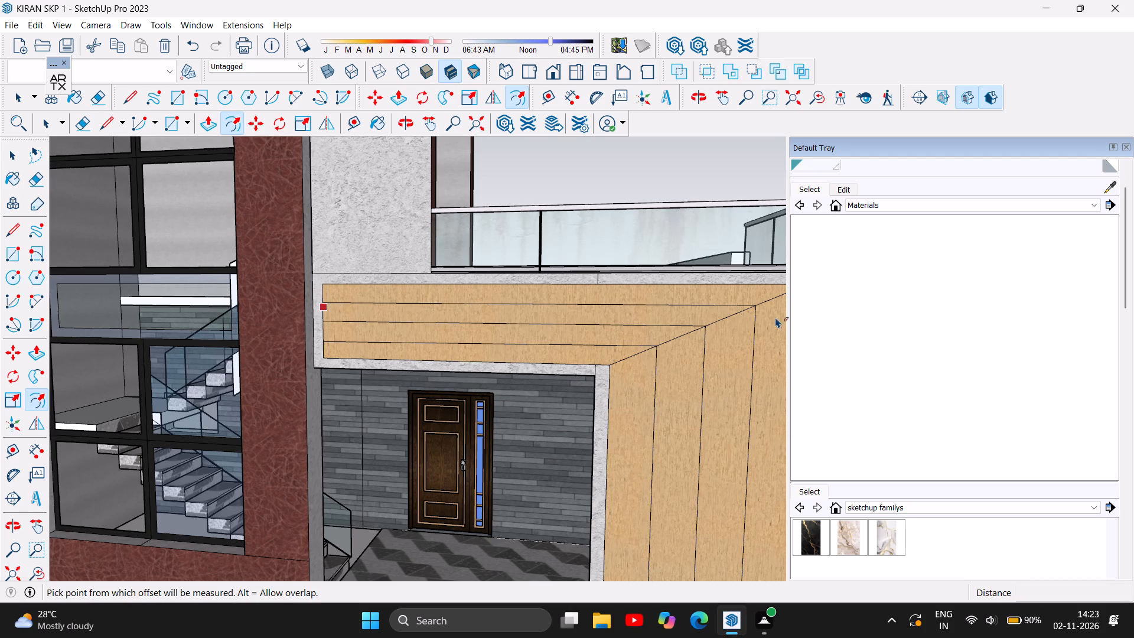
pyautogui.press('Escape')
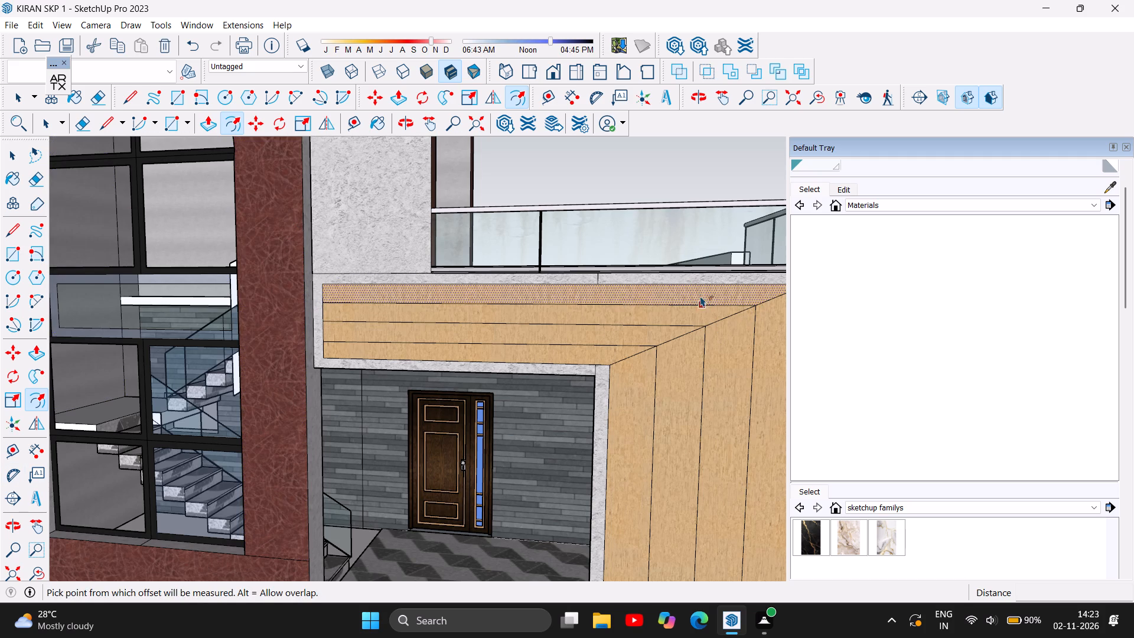
# Offset the outline of the uppermost horizontal wood strip inward.
pyautogui.click(686, 298)
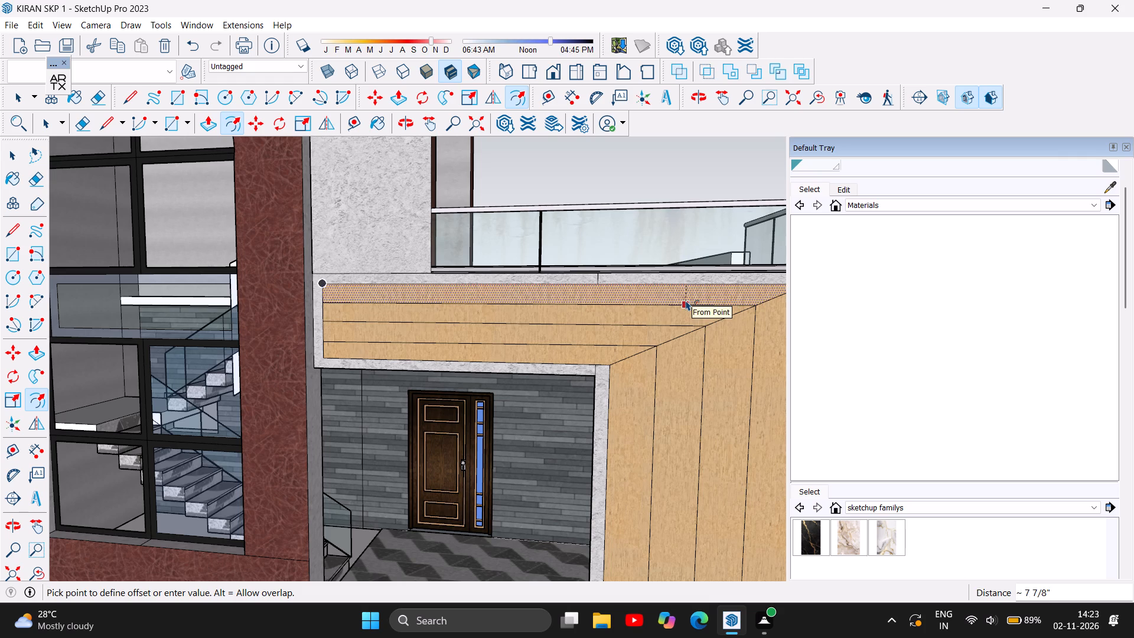
pyautogui.click(685, 303)
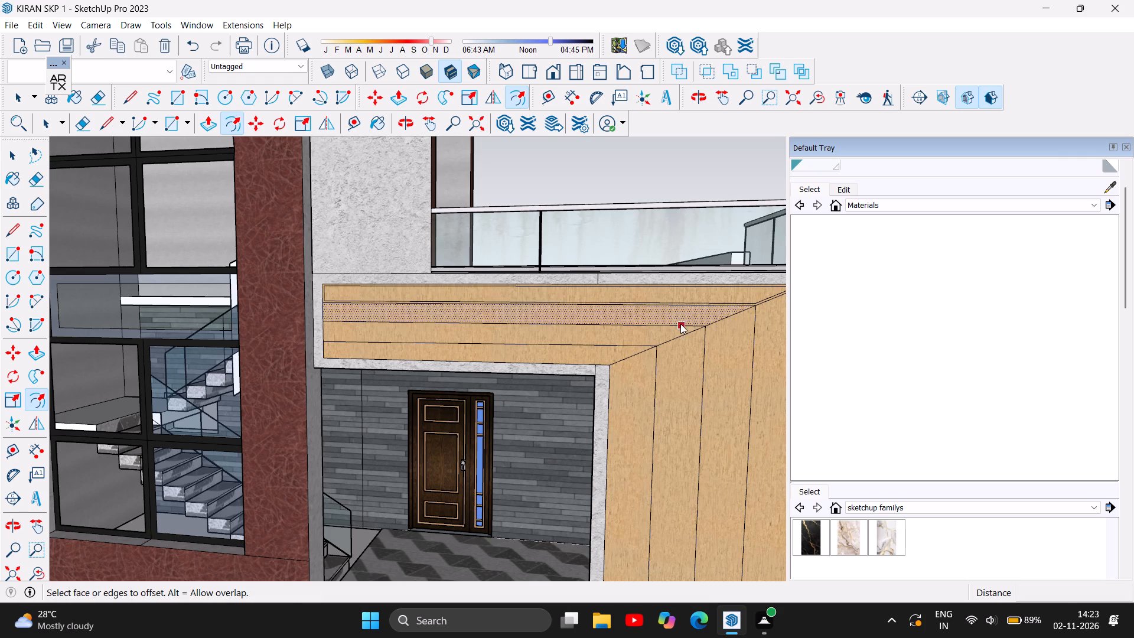
# Offset the outlines of the three remaining horizontal wood strips inward by about 3/4", 1" and 7/8", working downward.
pyautogui.click(682, 322)
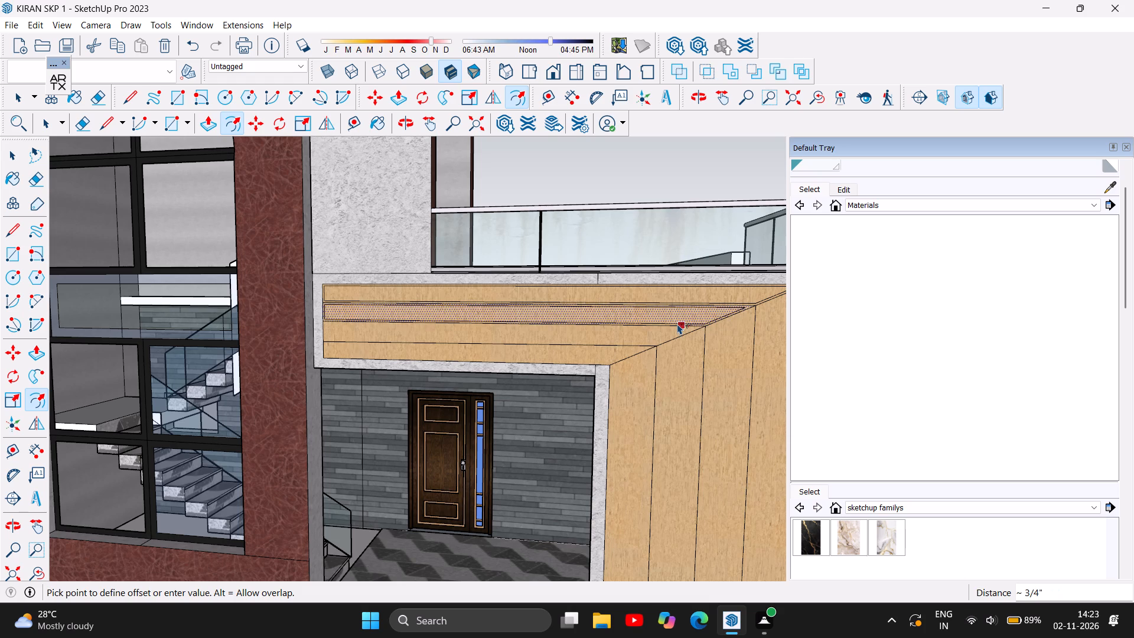
pyautogui.click(677, 324)
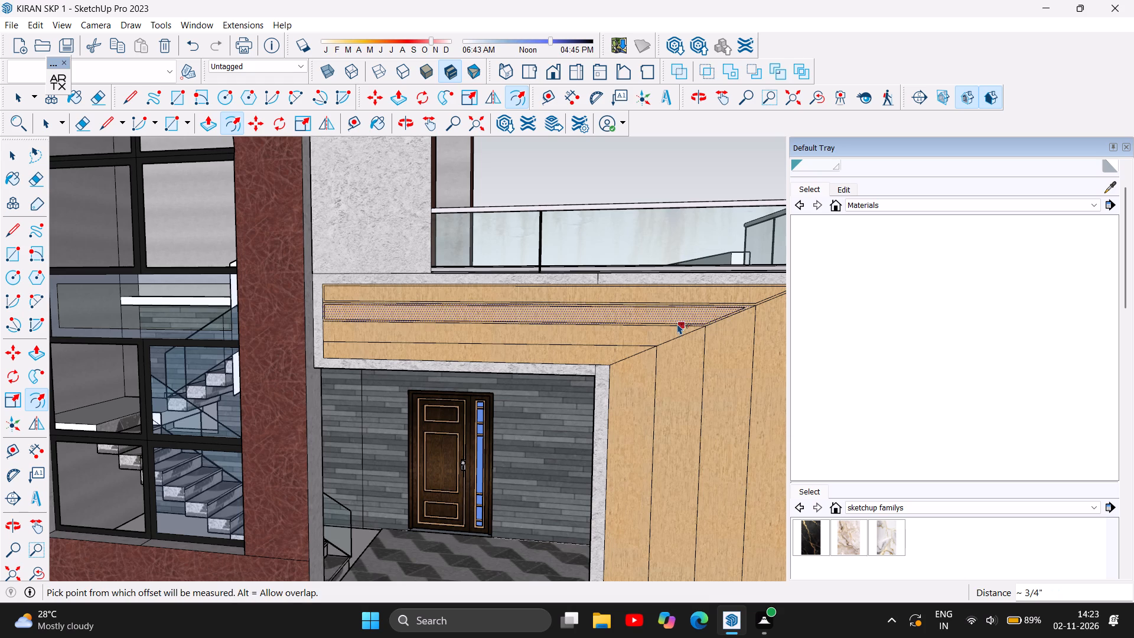
pyautogui.click(647, 343)
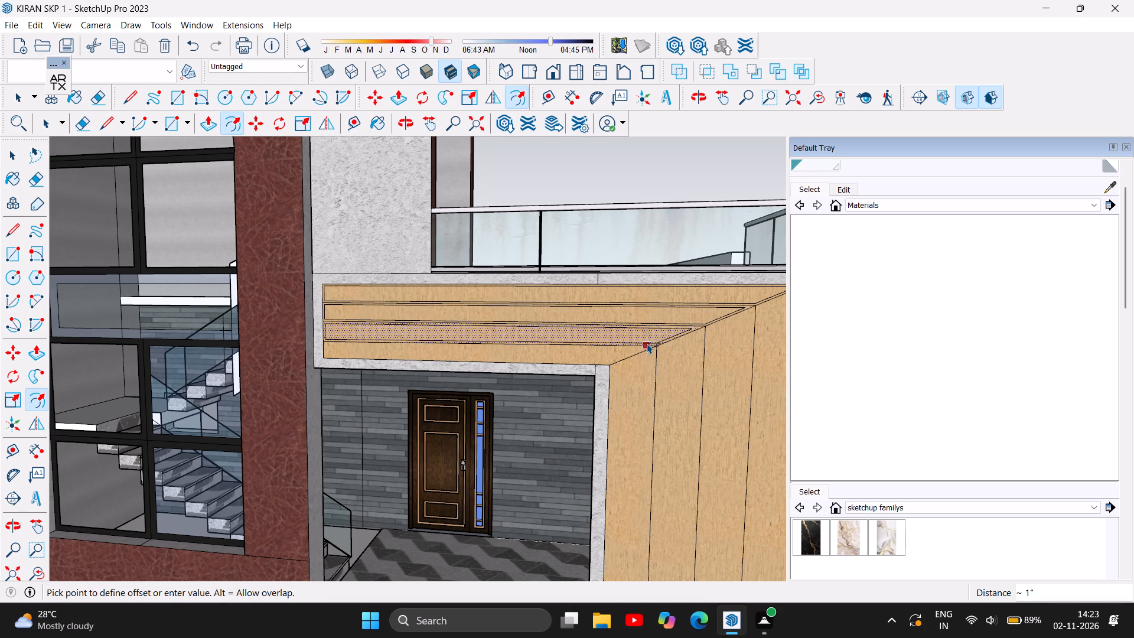
pyautogui.click(647, 343)
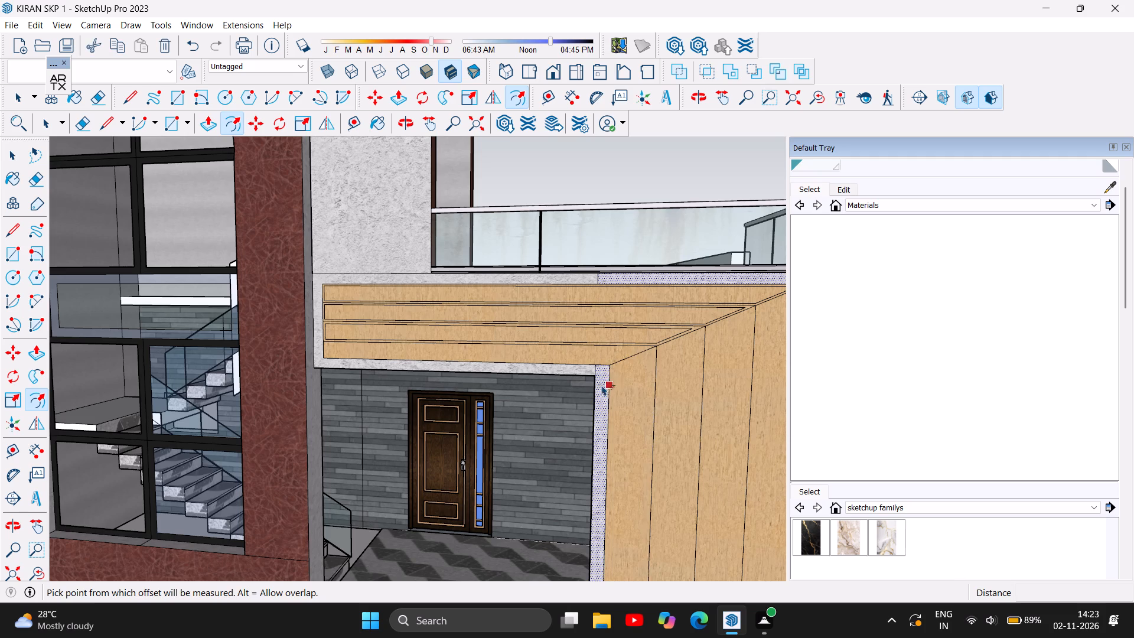
pyautogui.click(625, 356)
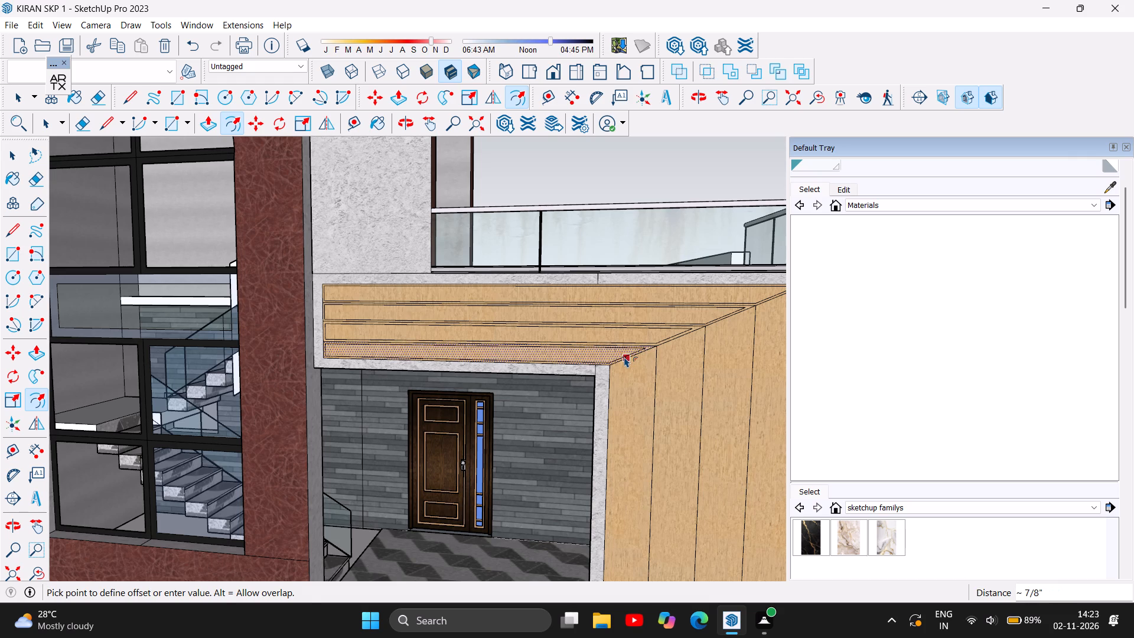
pyautogui.click(624, 357)
# Offset the outline of each of the four vertical wood strips inward by about 1", from the outermost strip toward the door.
pyautogui.scroll(-2, 444, 284)
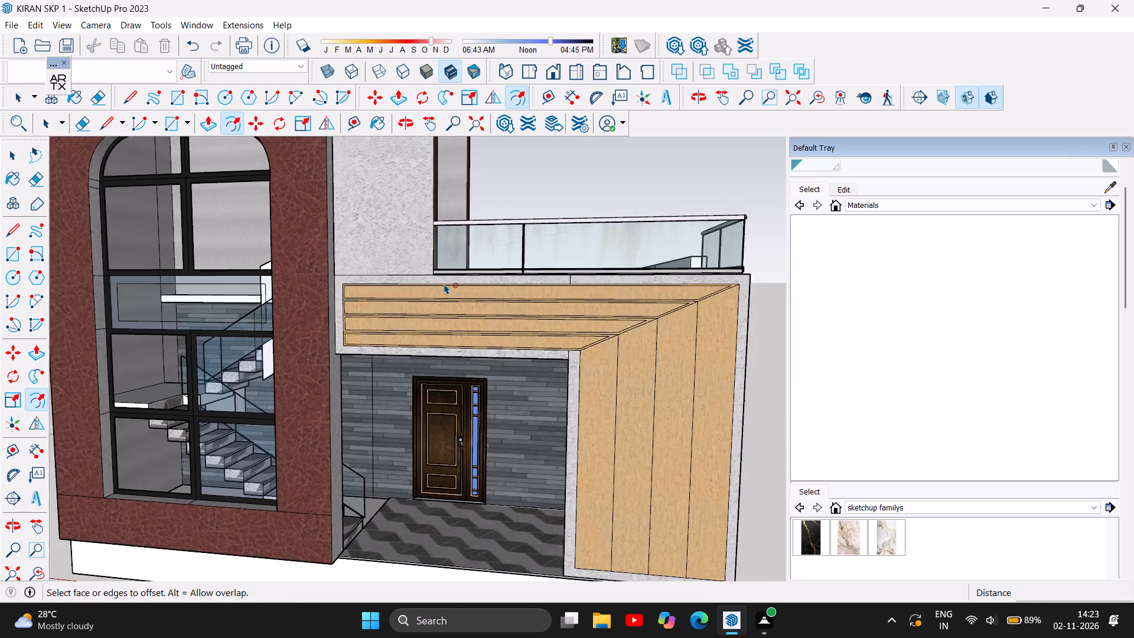
pyautogui.scroll(-2, 444, 284)
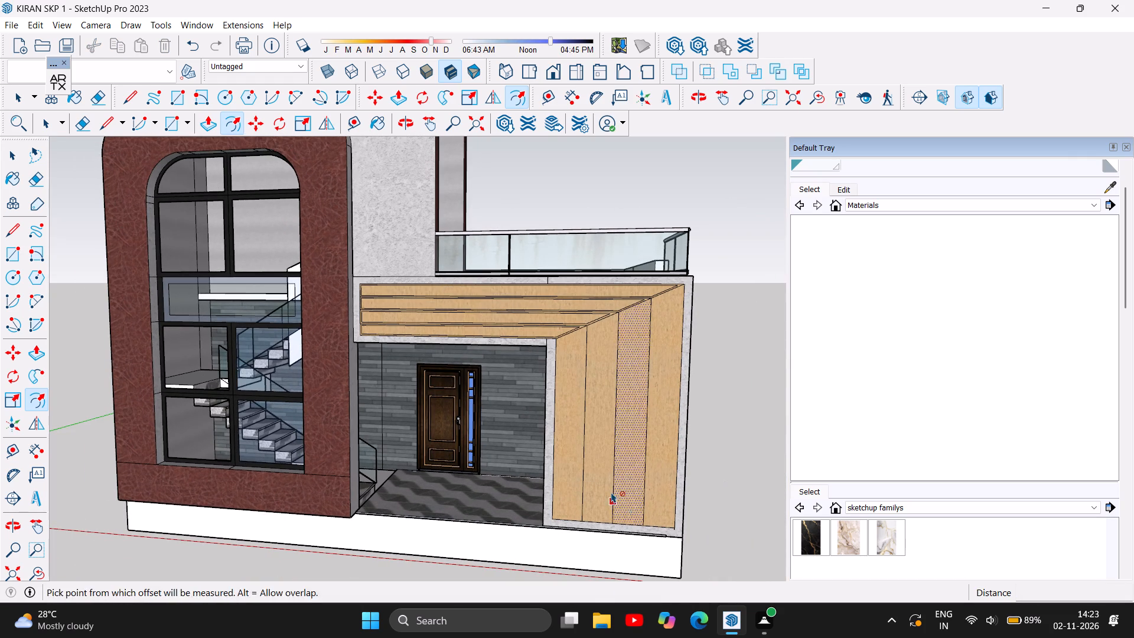
pyautogui.scroll(3, 688, 288)
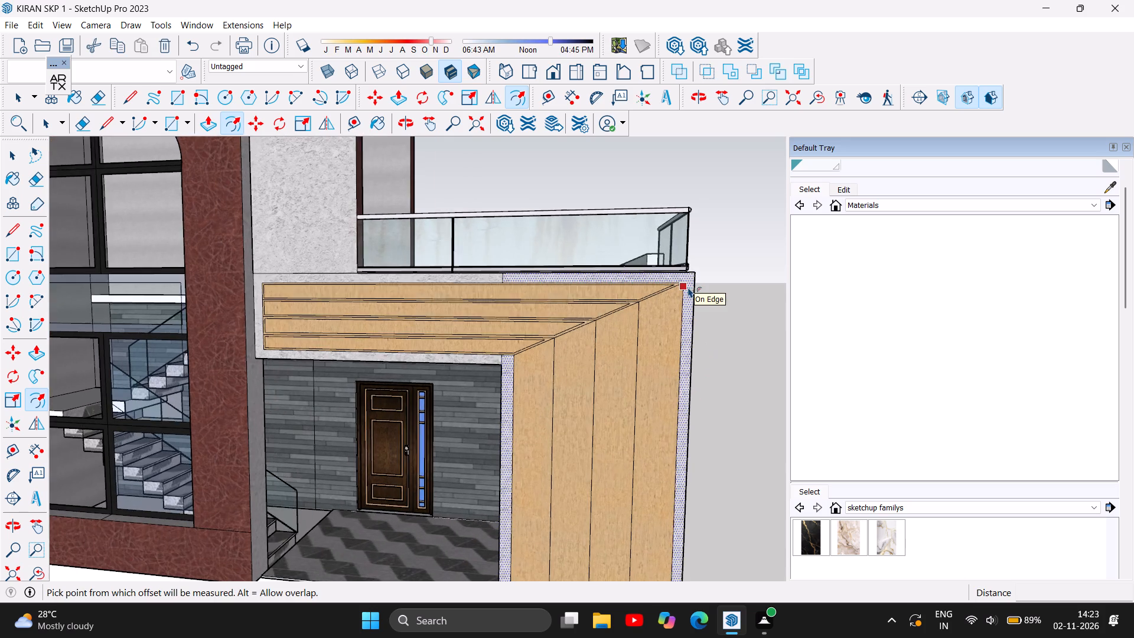
pyautogui.scroll(3, 688, 287)
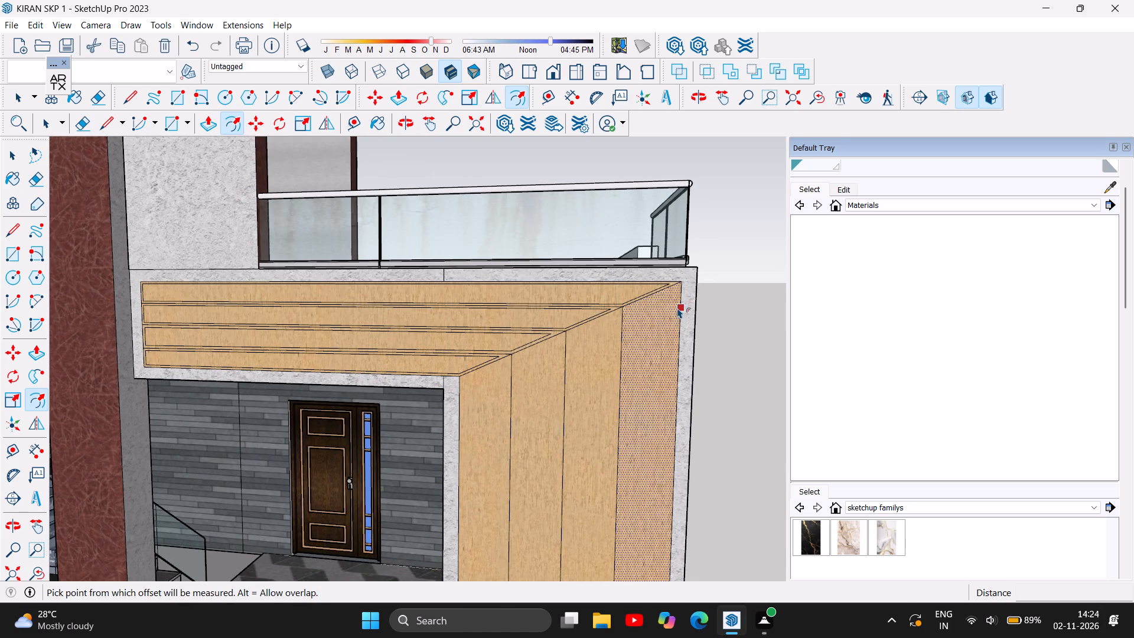
pyautogui.click(677, 308)
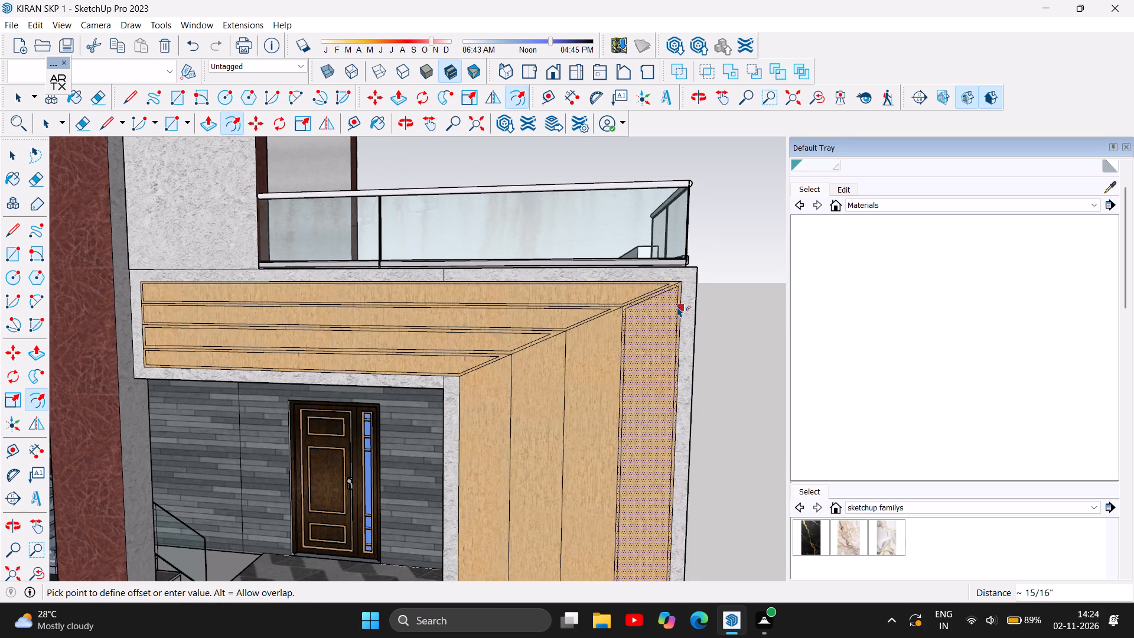
pyautogui.click(677, 307)
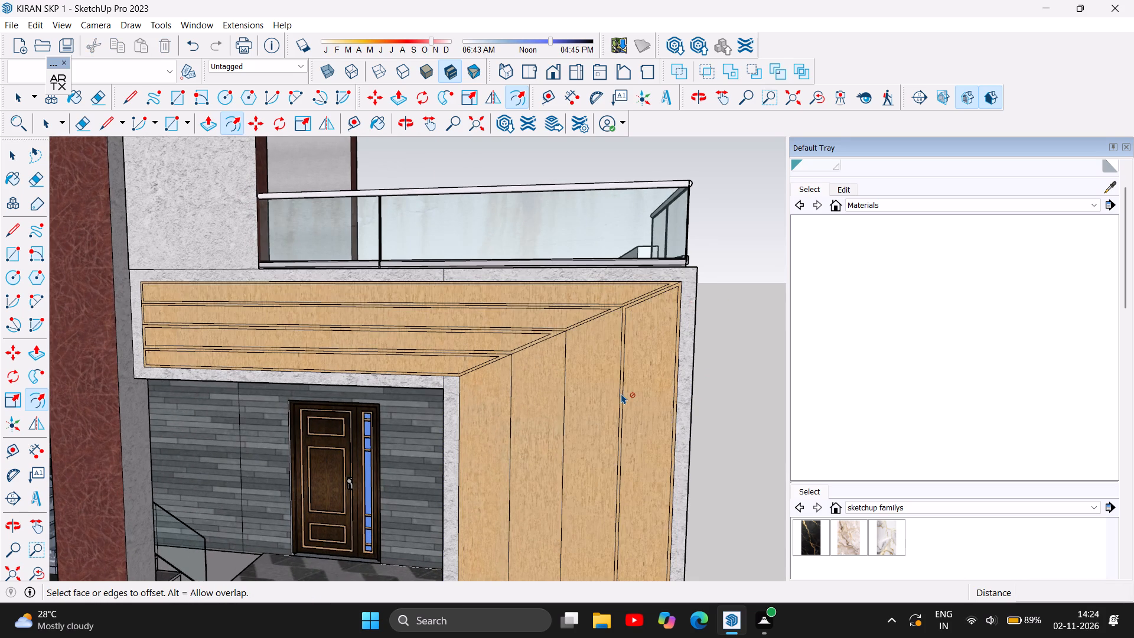
pyautogui.click(617, 393)
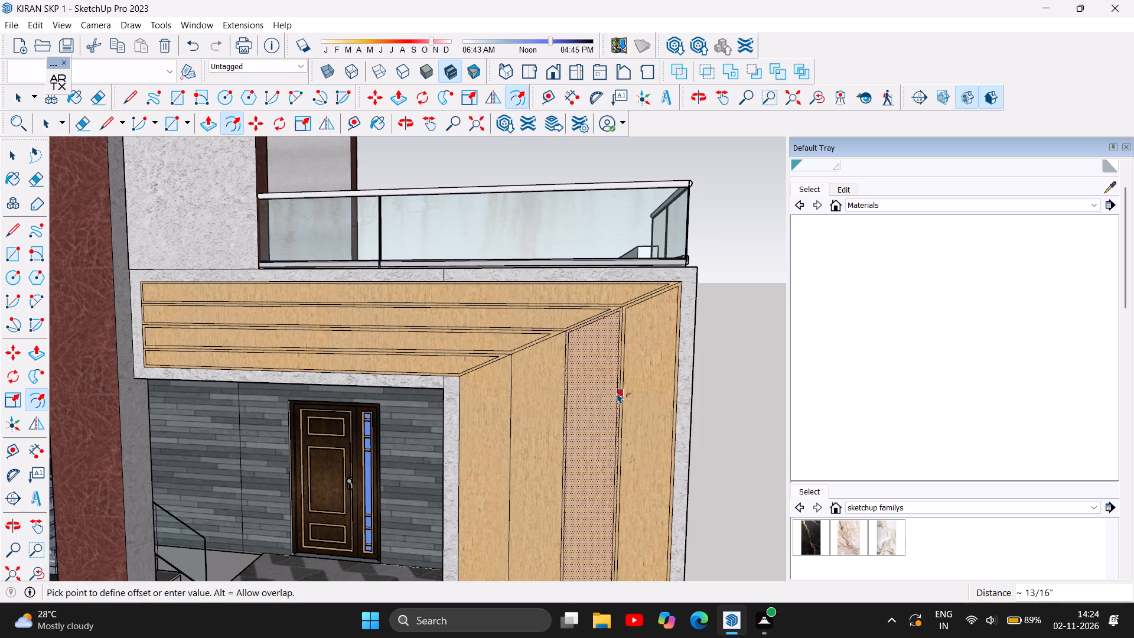
pyautogui.click(617, 393)
pyautogui.click(561, 401)
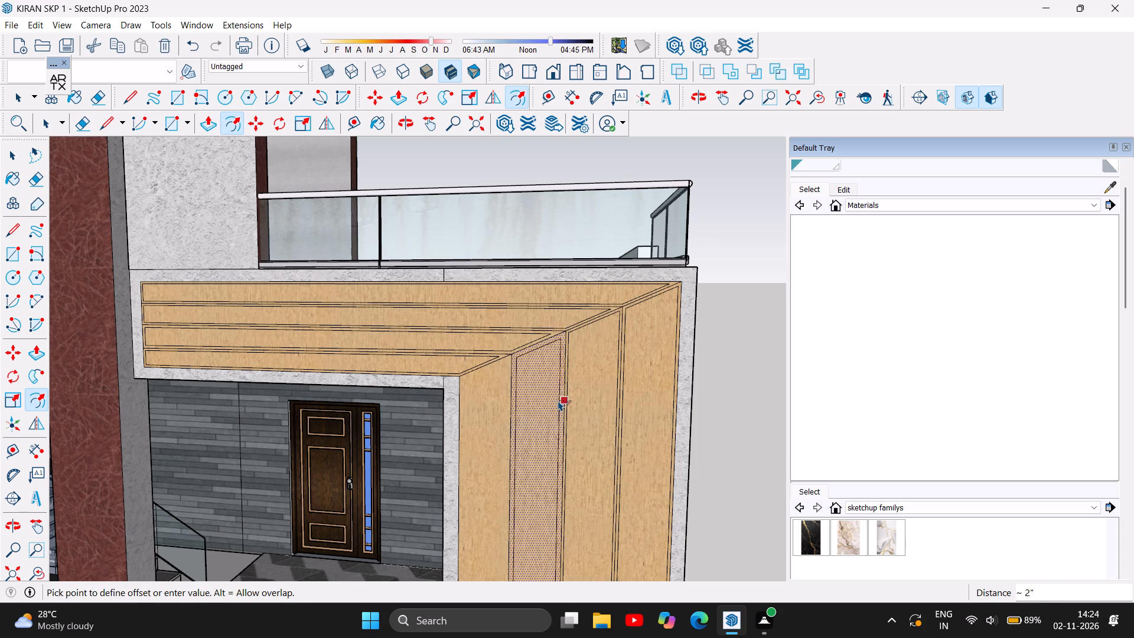
pyautogui.click(562, 399)
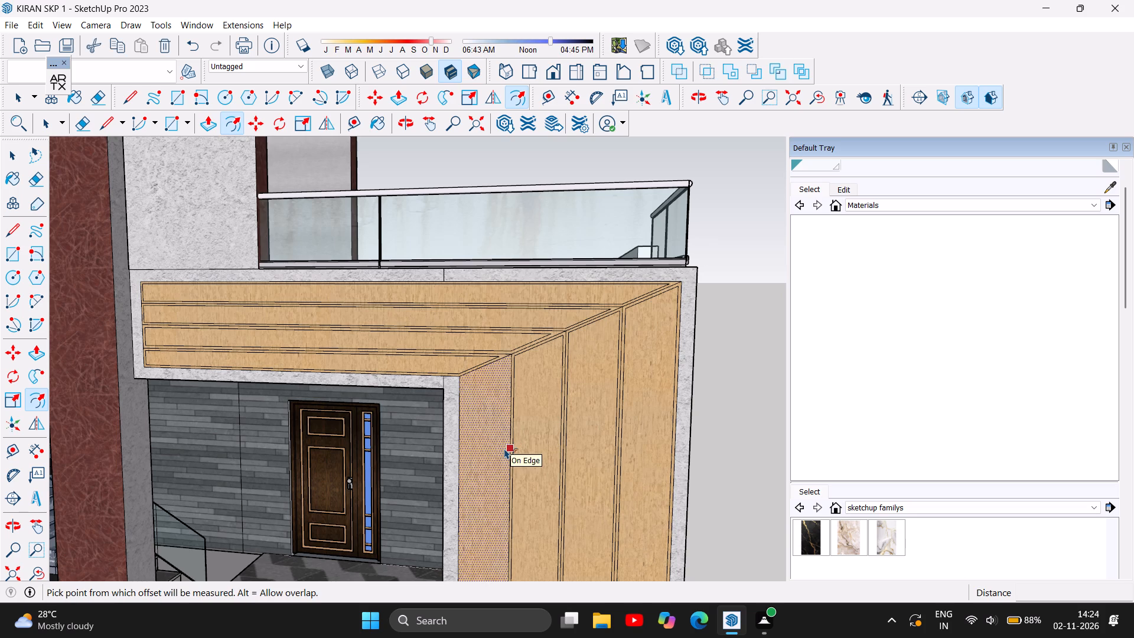
pyautogui.click(504, 448)
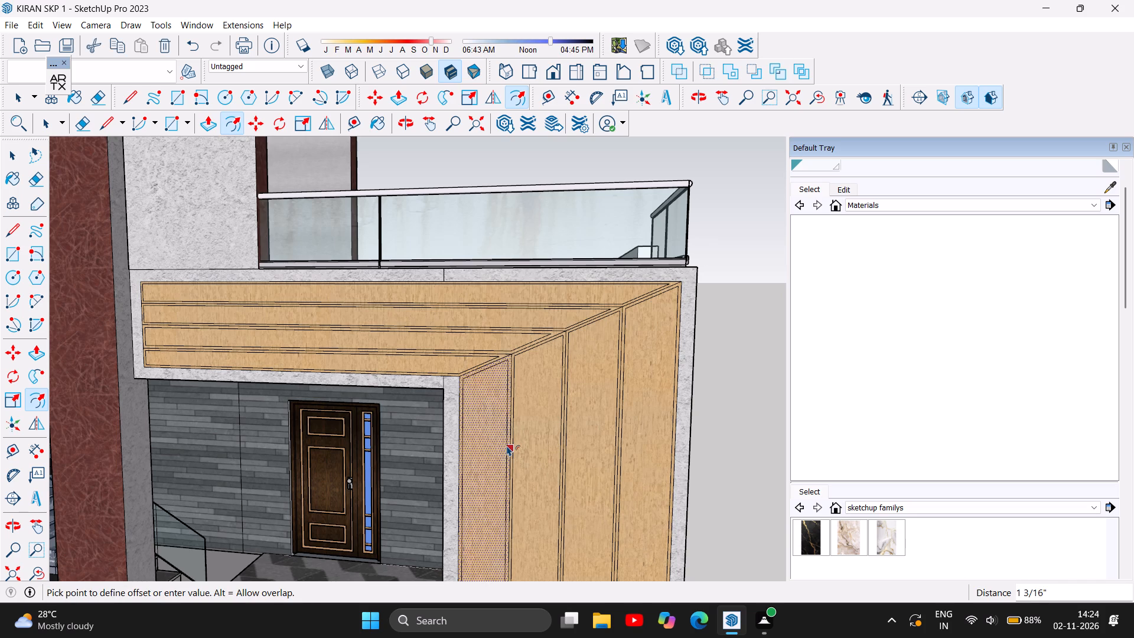
pyautogui.click(507, 445)
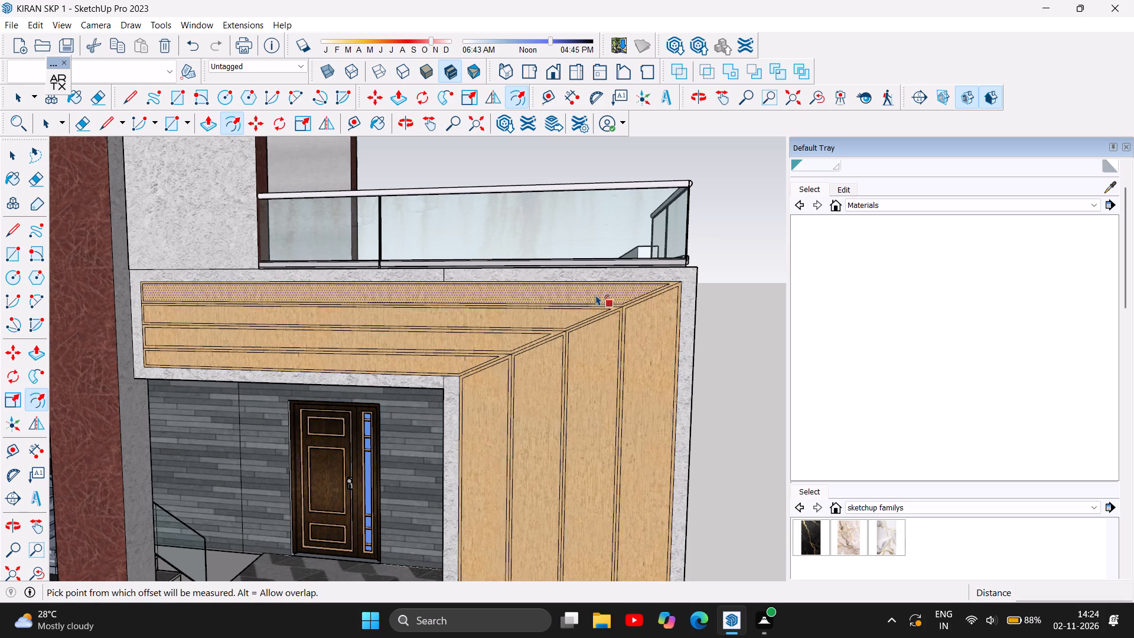
# Examine the outlined wood strips on the front facade from a distance and closer in.
pyautogui.scroll(-4, 596, 295)
pyautogui.scroll(1, 697, 259)
pyautogui.scroll(-1, 697, 259)
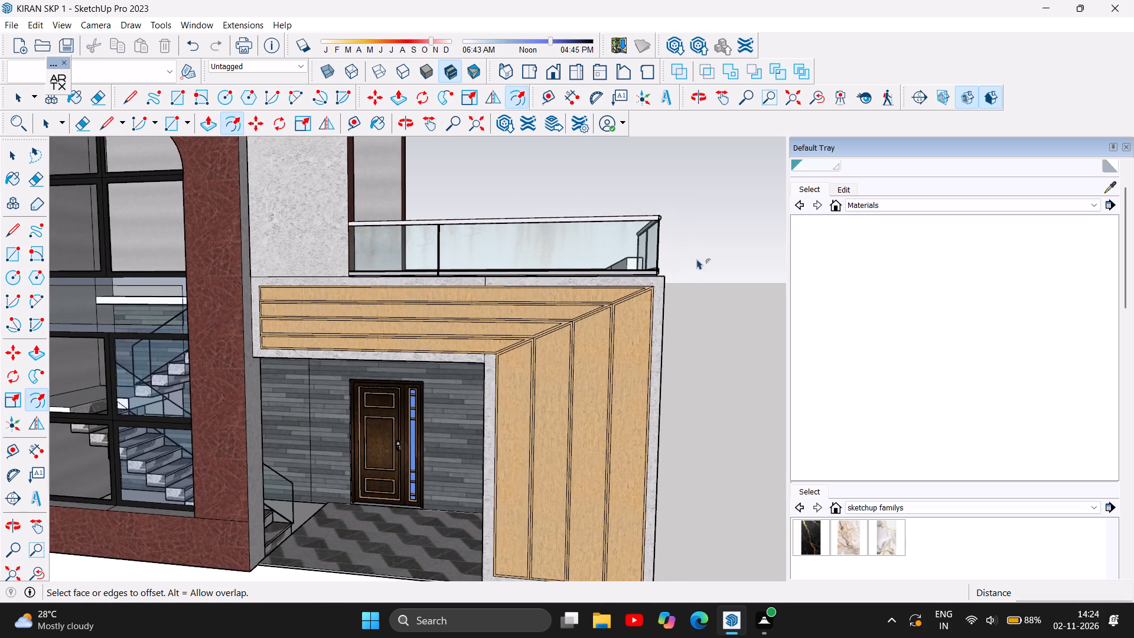
pyautogui.scroll(-4, 697, 259)
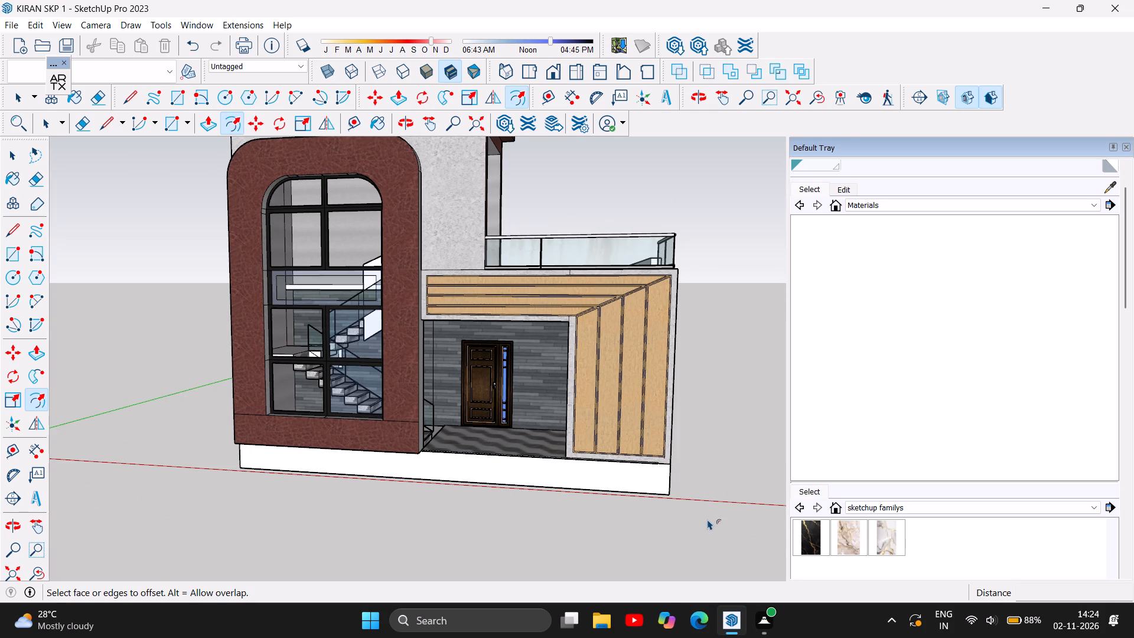
pyautogui.scroll(-3, 708, 519)
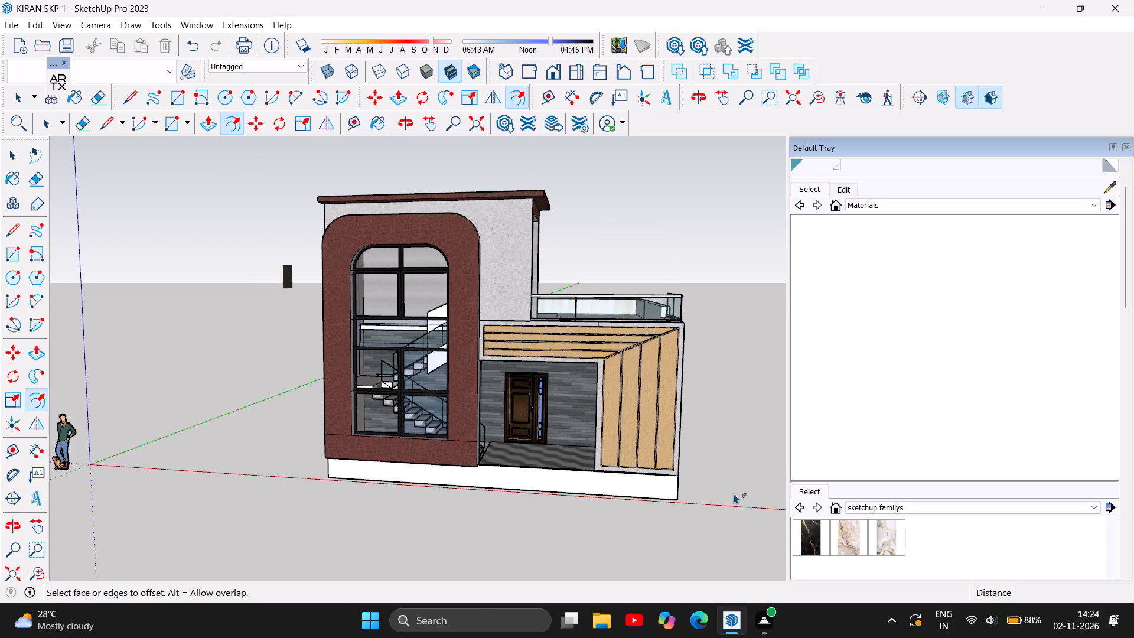
pyautogui.scroll(1, 734, 475)
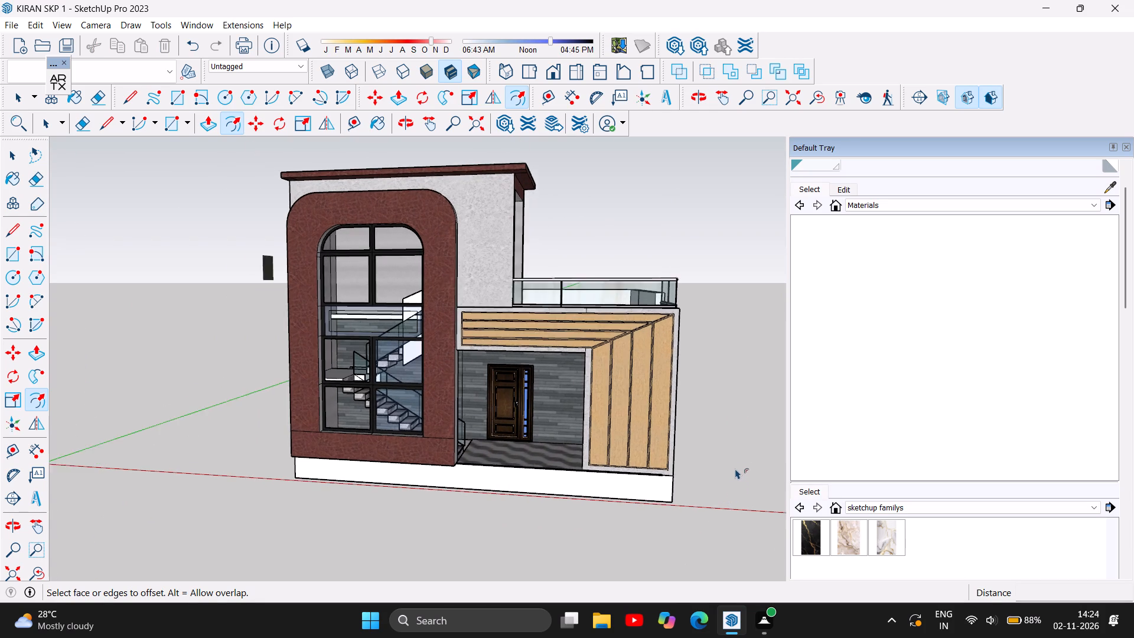
pyautogui.scroll(1, 735, 468)
pyautogui.scroll(2, 733, 331)
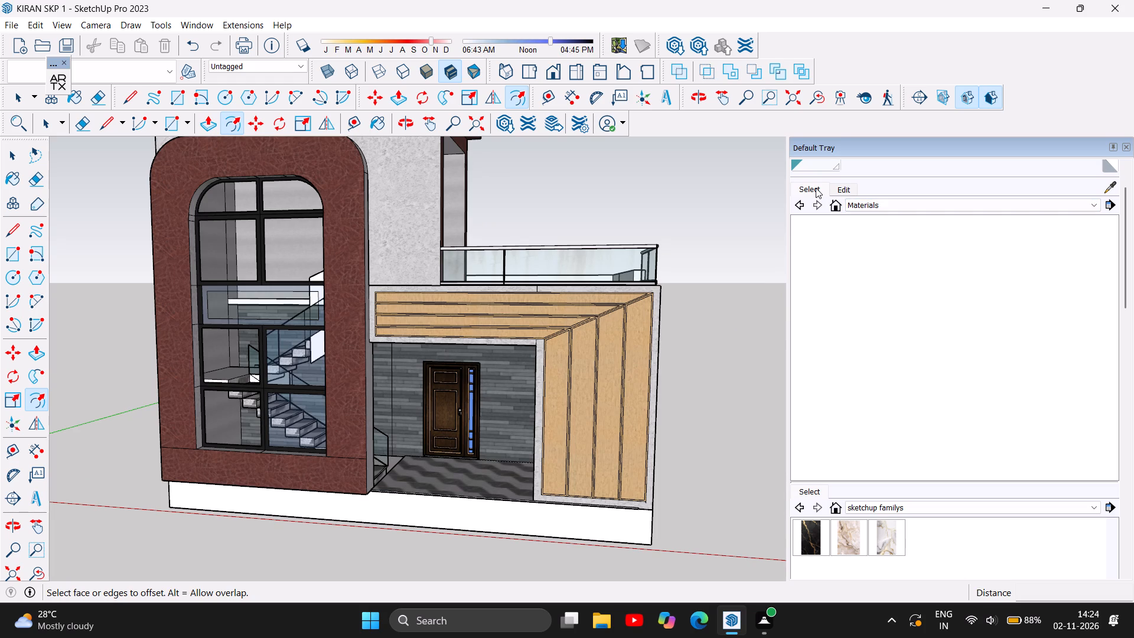
# Paint the border of the uppermost horizontal wood strip with the model's dark, streaked wood material.
pyautogui.click(836, 204)
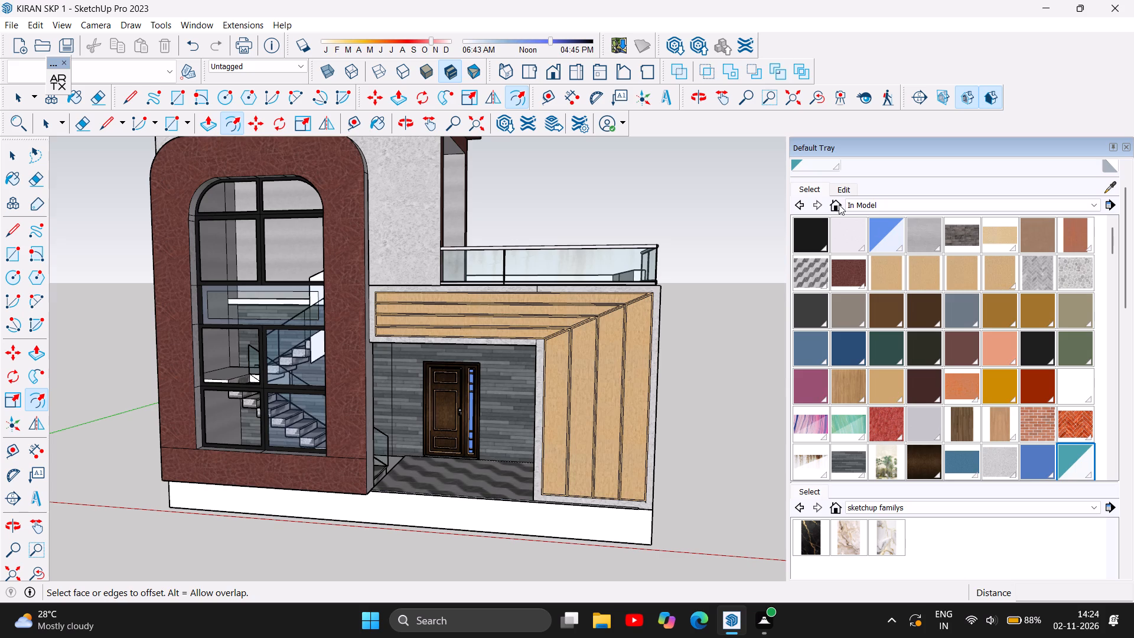
pyautogui.scroll(-2, 1016, 413)
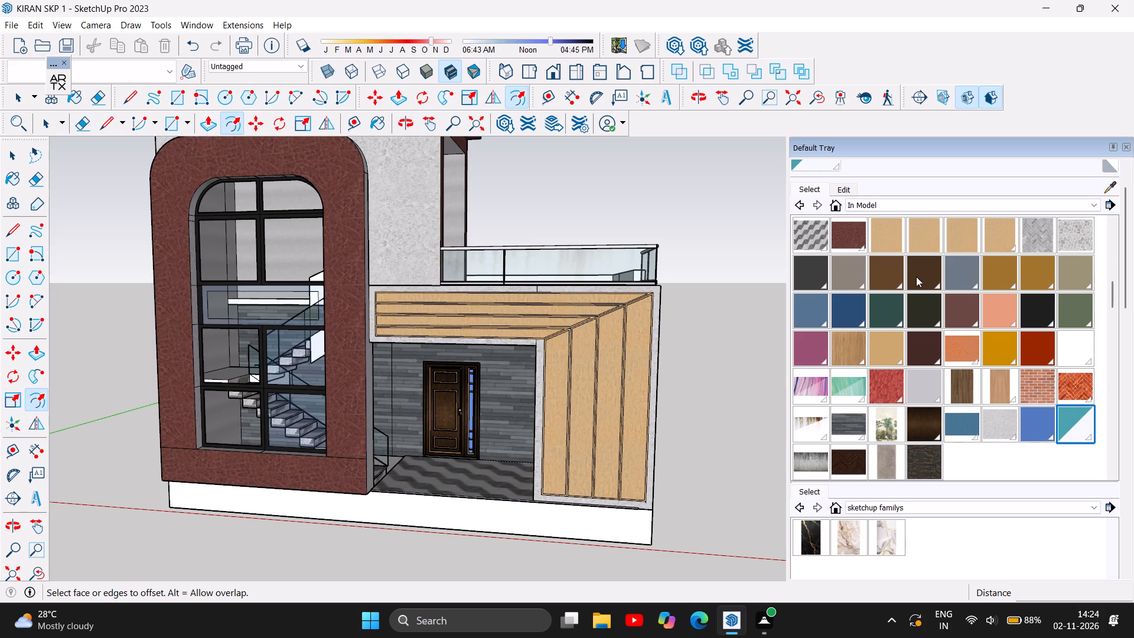
pyautogui.click(923, 458)
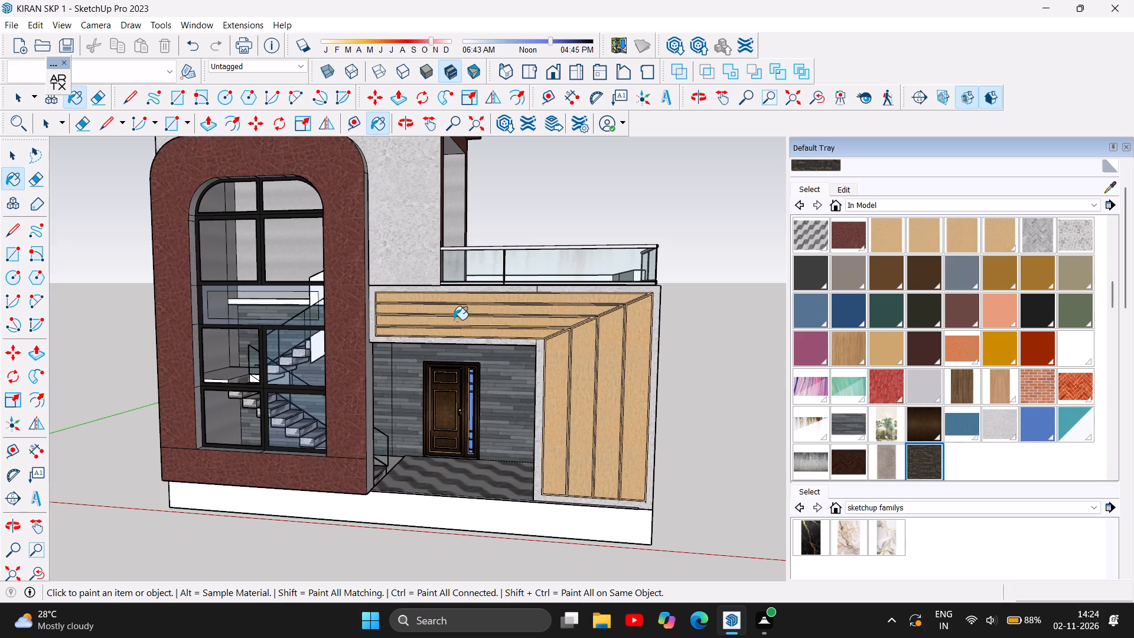
pyautogui.scroll(4, 460, 315)
pyautogui.scroll(2, 396, 304)
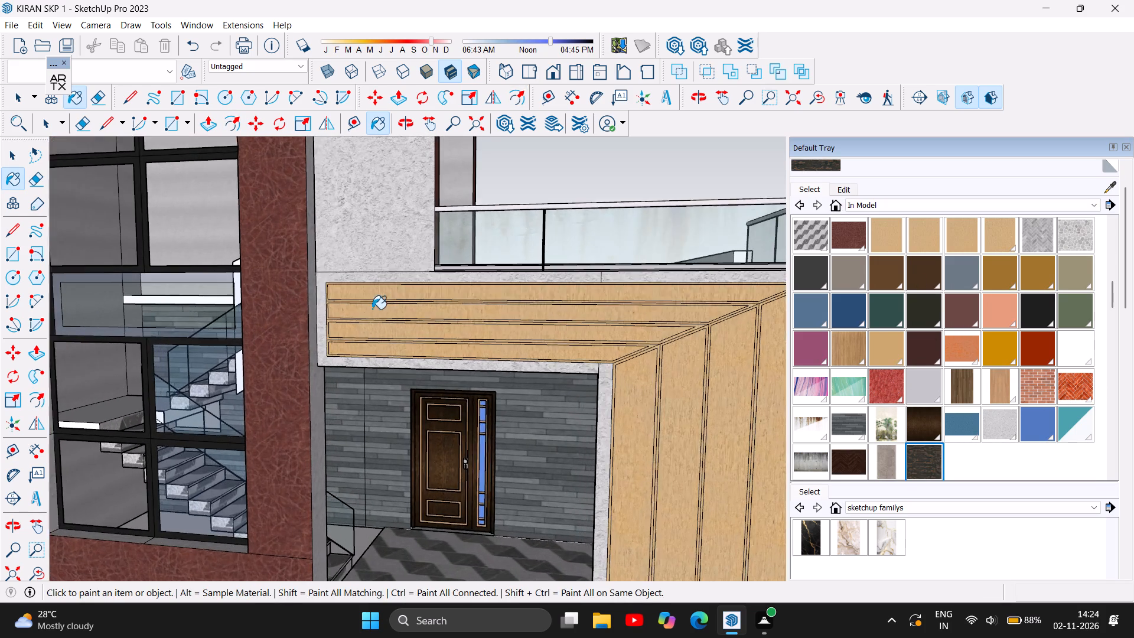
pyautogui.scroll(7, 372, 309)
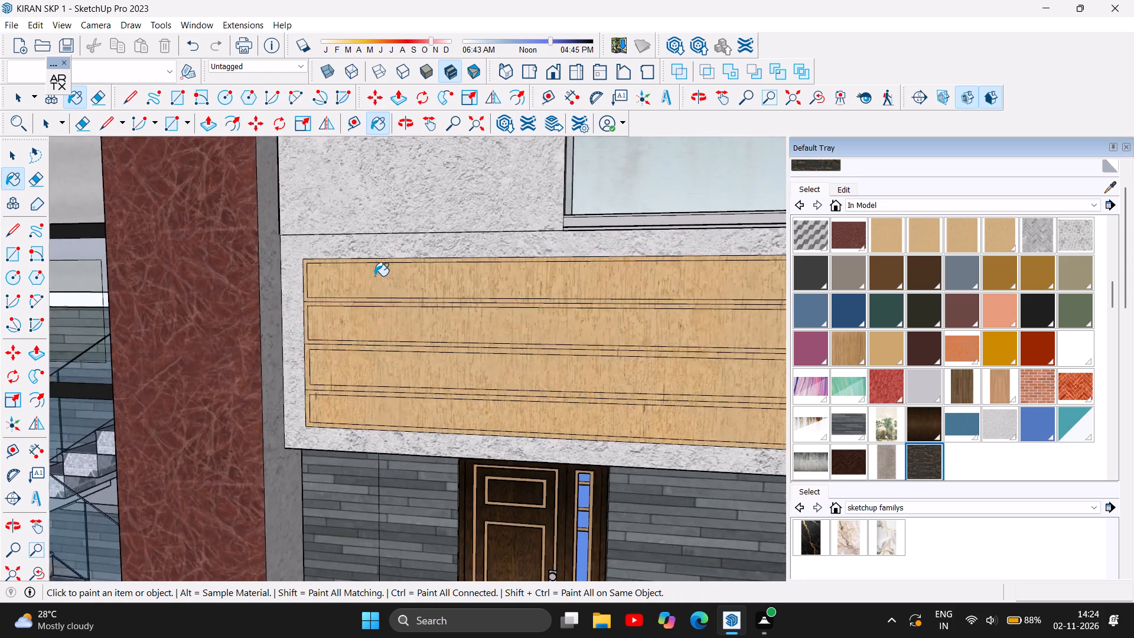
pyautogui.scroll(3, 374, 276)
pyautogui.scroll(3, 311, 266)
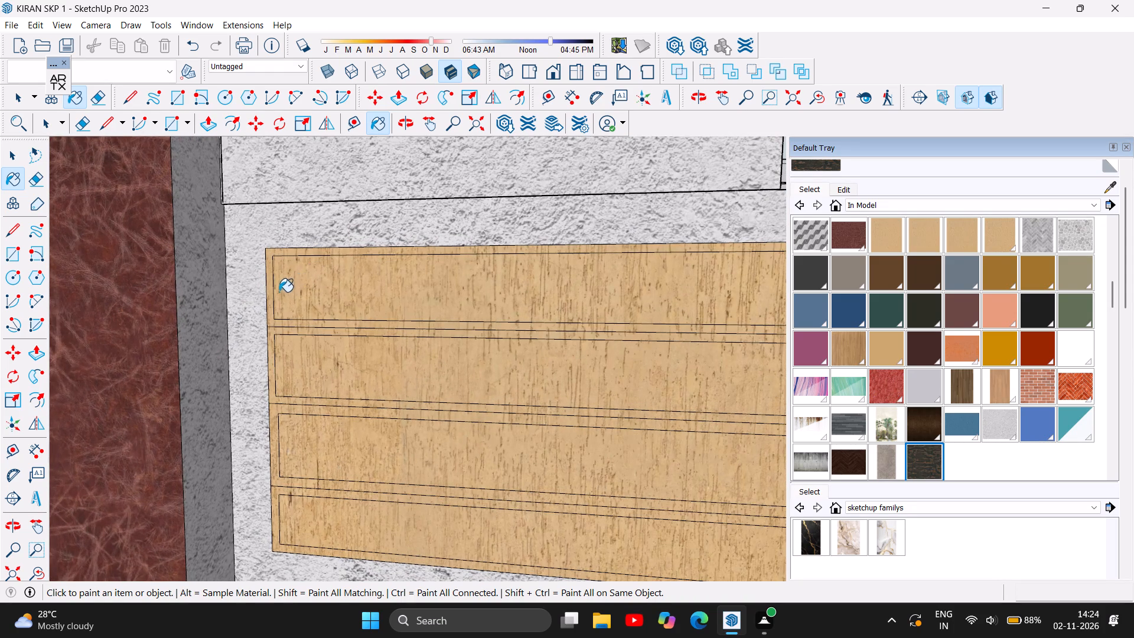
pyautogui.click(267, 297)
pyautogui.scroll(5, 272, 274)
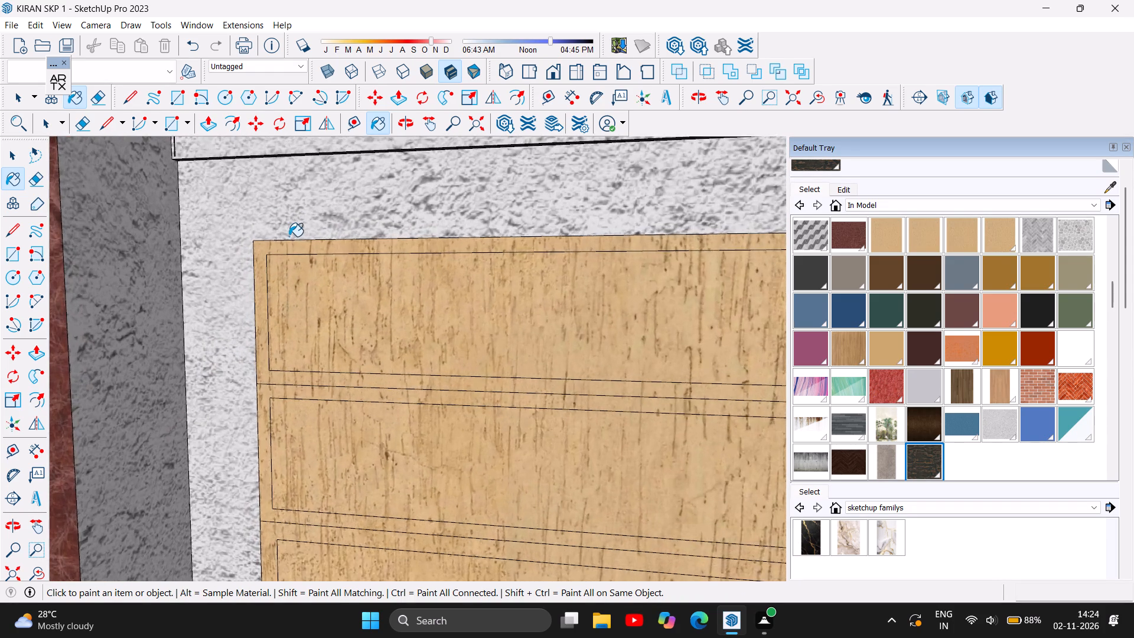
pyautogui.scroll(2, 289, 236)
pyautogui.click(255, 278)
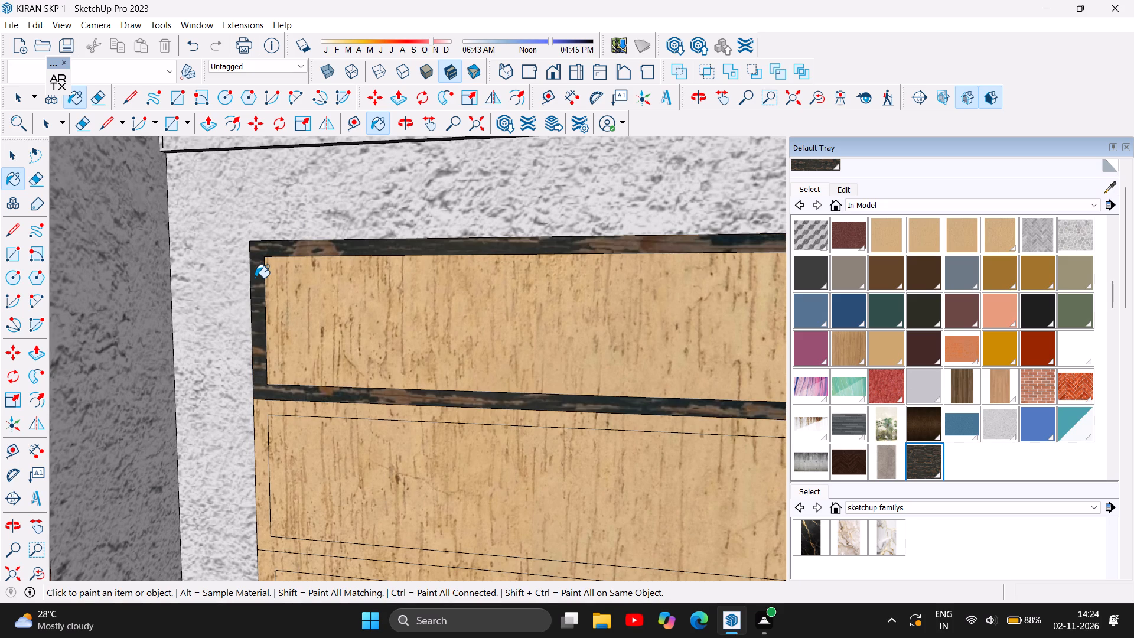
# Paint the borders of the second and third horizontal wood strips with the same dark wood material.
pyautogui.scroll(-3, 305, 247)
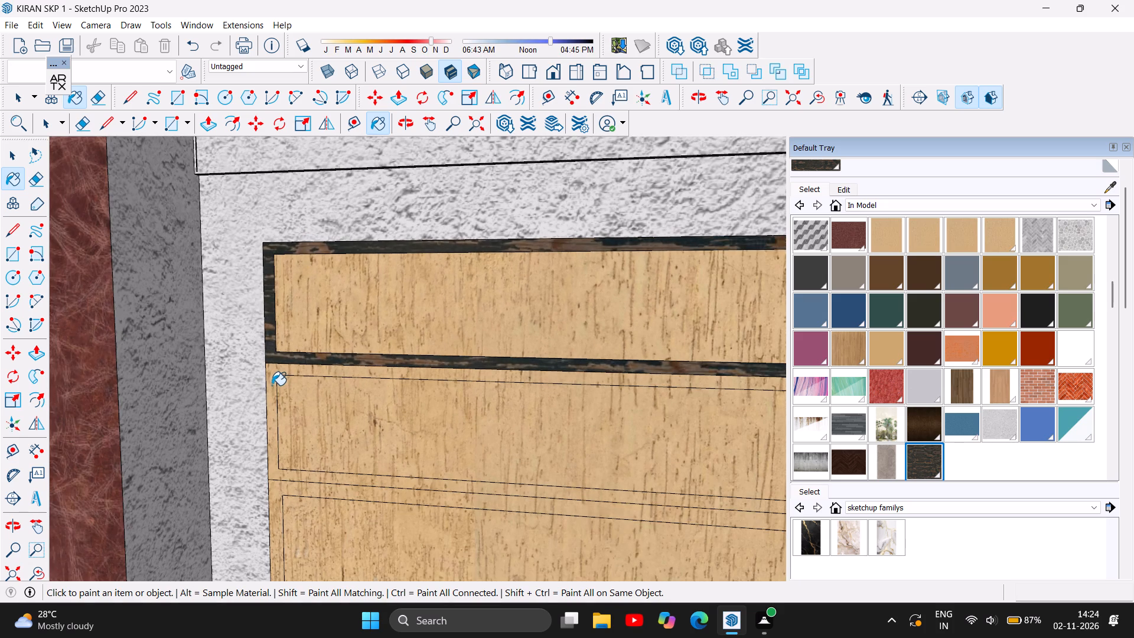
pyautogui.click(269, 385)
pyautogui.scroll(-3, 354, 274)
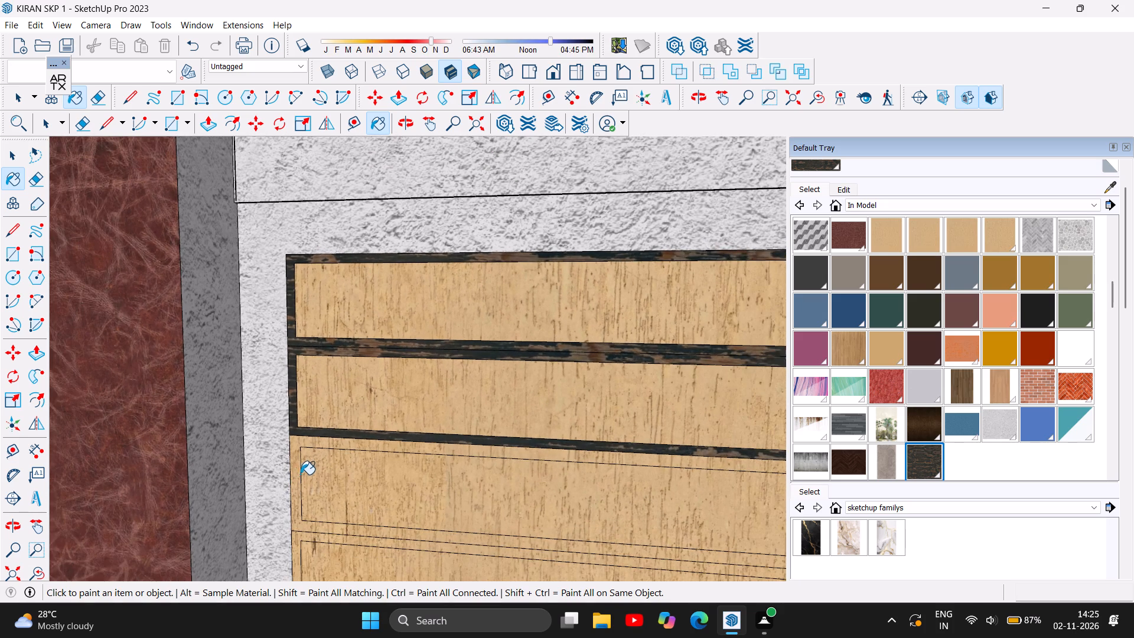
pyautogui.click(292, 469)
pyautogui.scroll(-3, 386, 236)
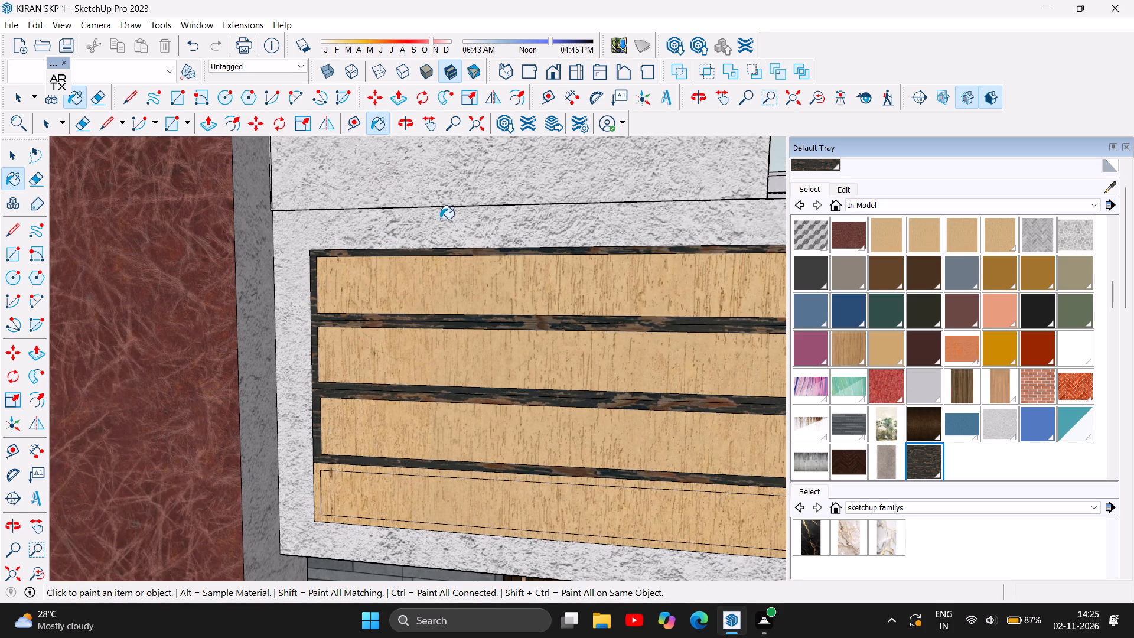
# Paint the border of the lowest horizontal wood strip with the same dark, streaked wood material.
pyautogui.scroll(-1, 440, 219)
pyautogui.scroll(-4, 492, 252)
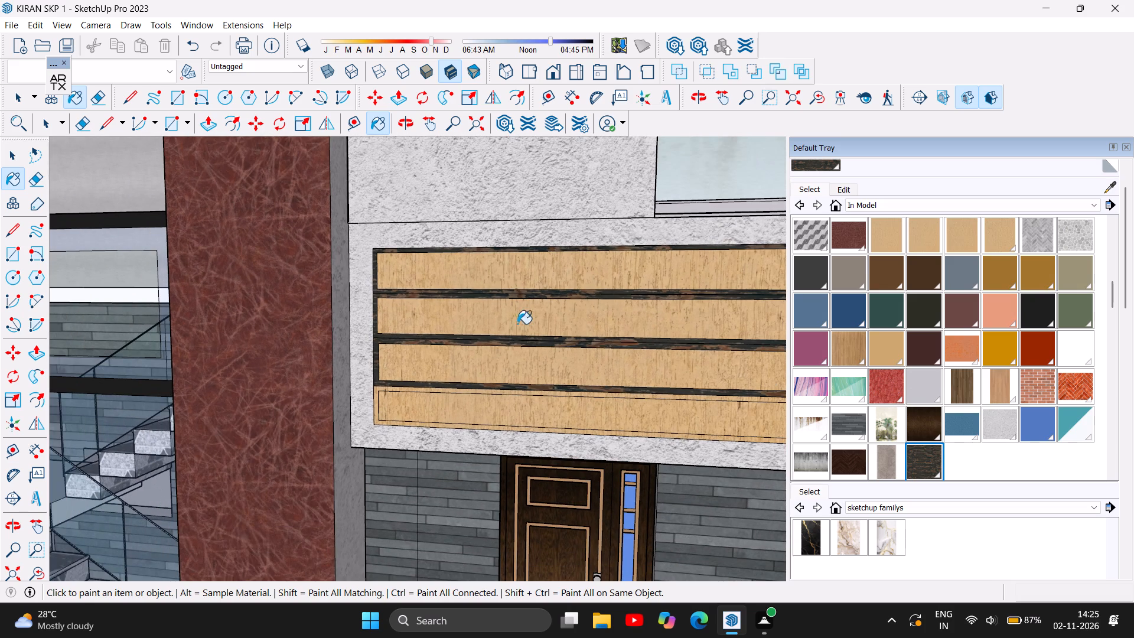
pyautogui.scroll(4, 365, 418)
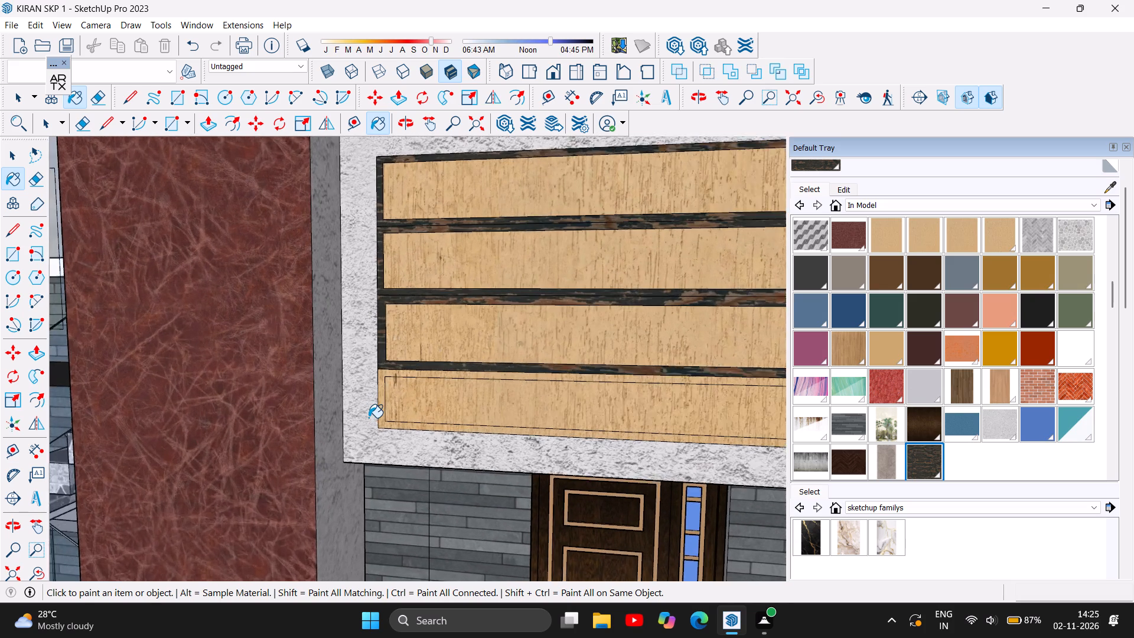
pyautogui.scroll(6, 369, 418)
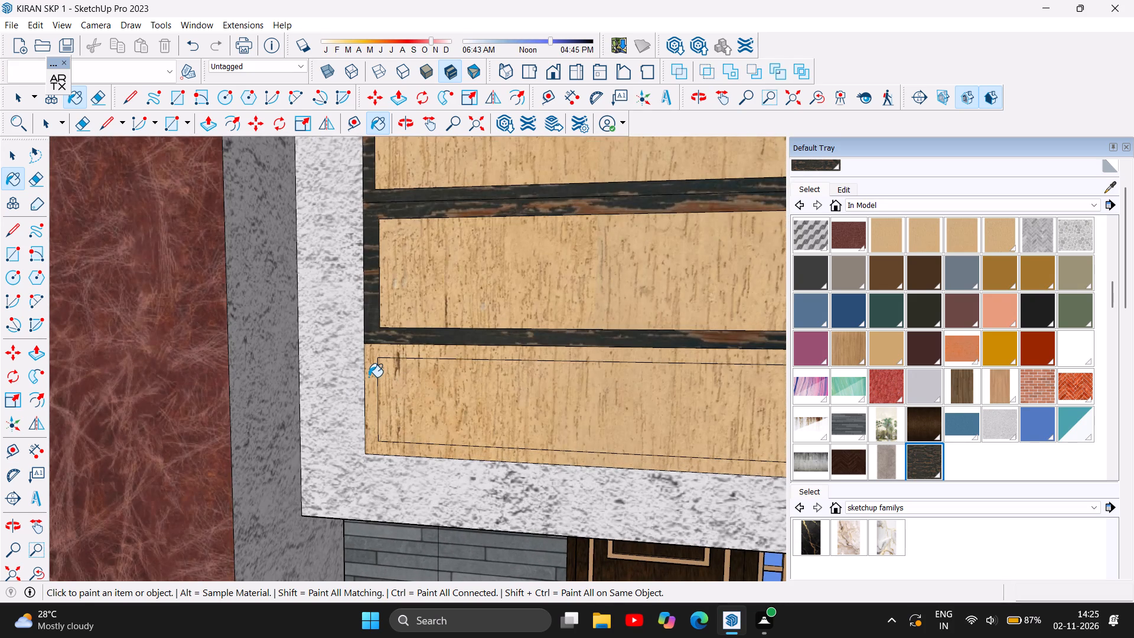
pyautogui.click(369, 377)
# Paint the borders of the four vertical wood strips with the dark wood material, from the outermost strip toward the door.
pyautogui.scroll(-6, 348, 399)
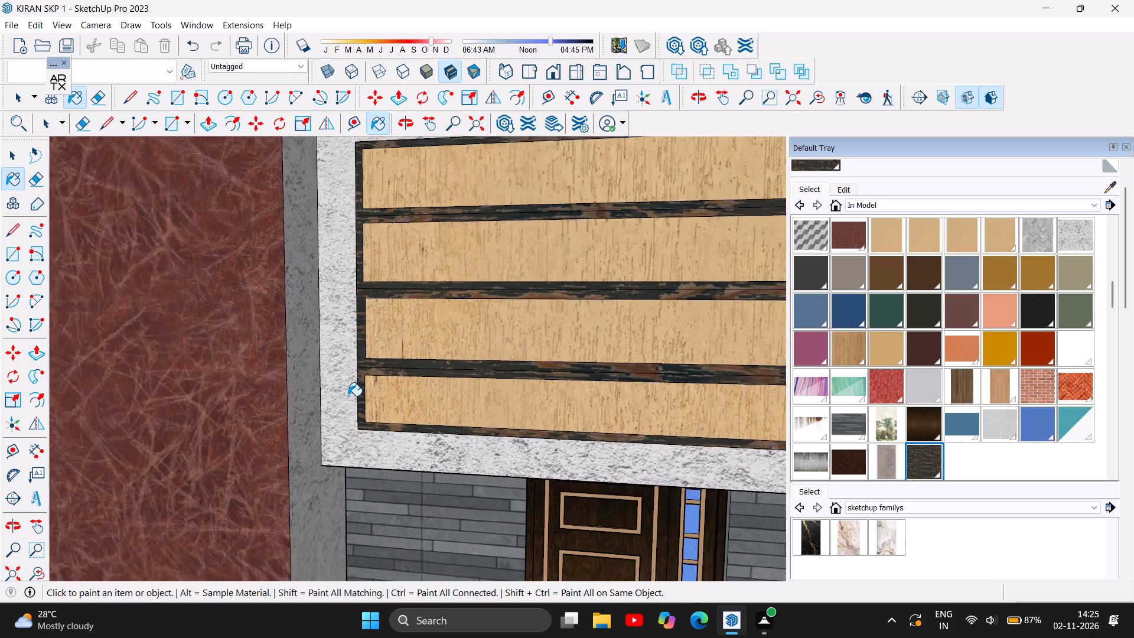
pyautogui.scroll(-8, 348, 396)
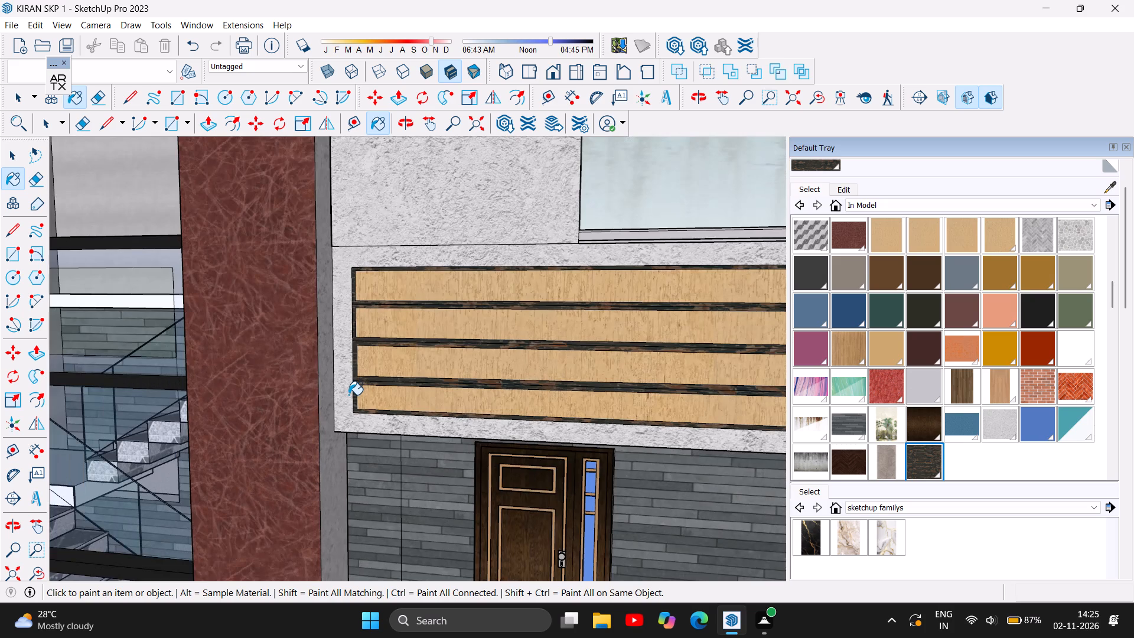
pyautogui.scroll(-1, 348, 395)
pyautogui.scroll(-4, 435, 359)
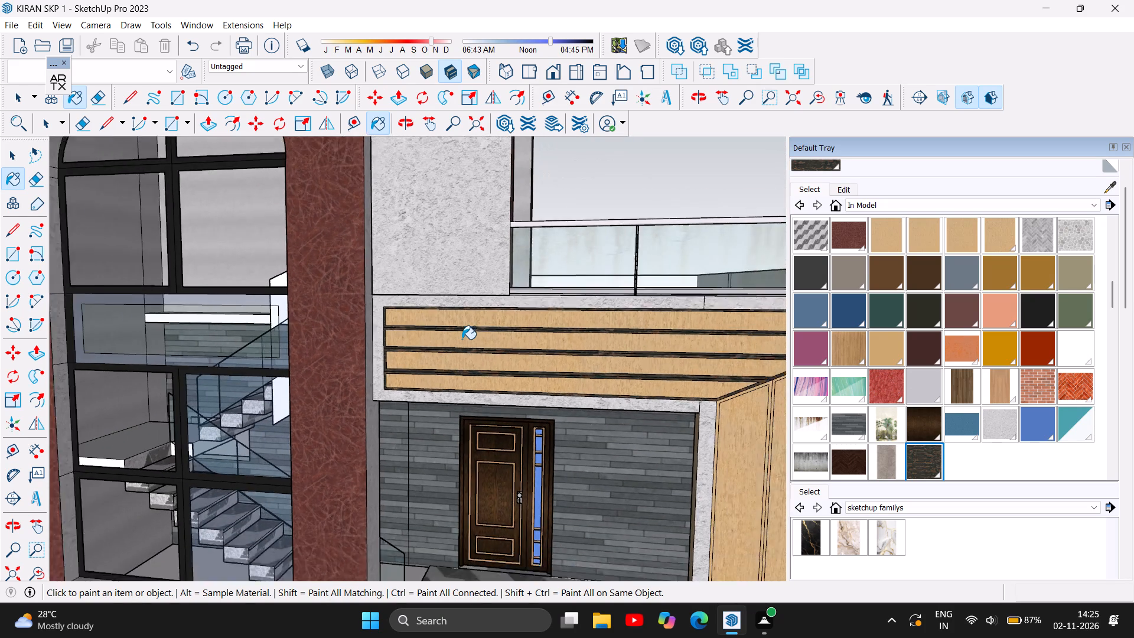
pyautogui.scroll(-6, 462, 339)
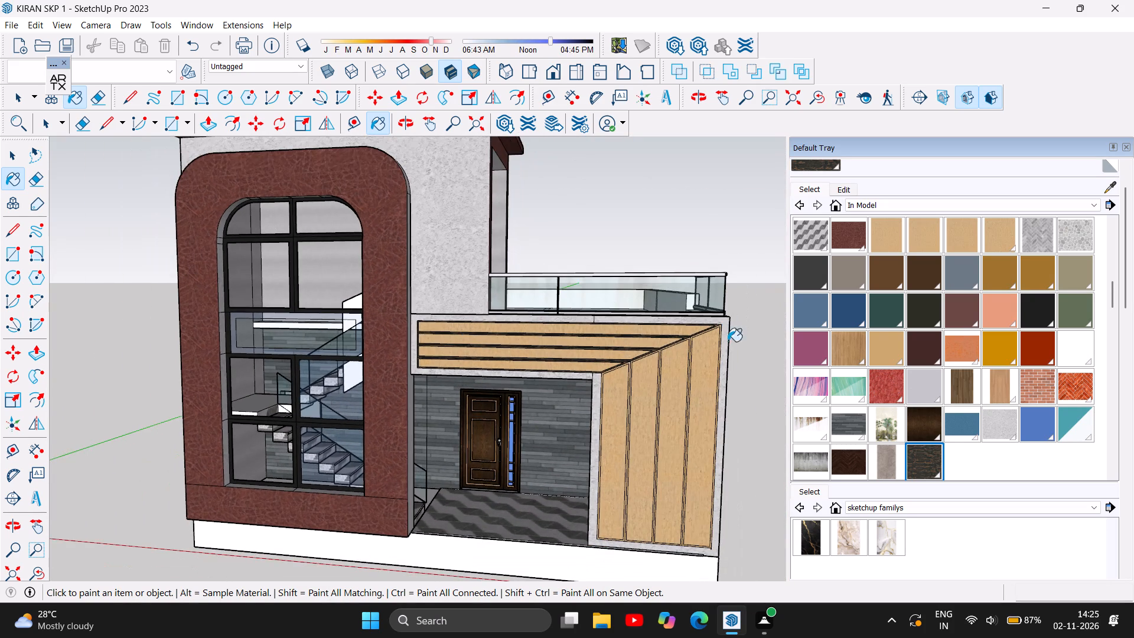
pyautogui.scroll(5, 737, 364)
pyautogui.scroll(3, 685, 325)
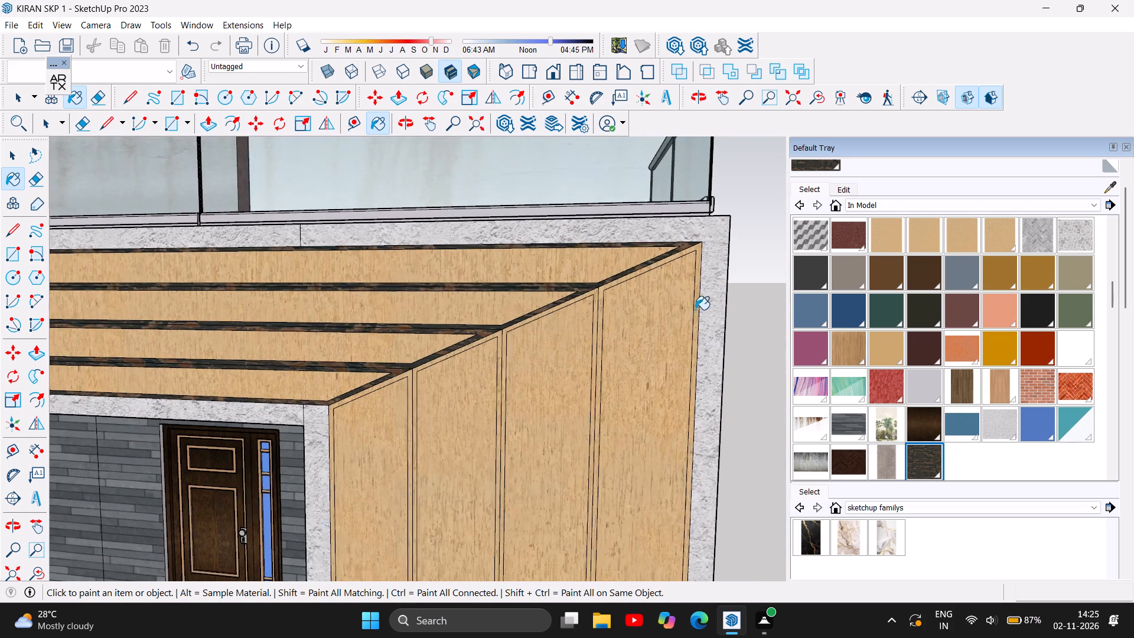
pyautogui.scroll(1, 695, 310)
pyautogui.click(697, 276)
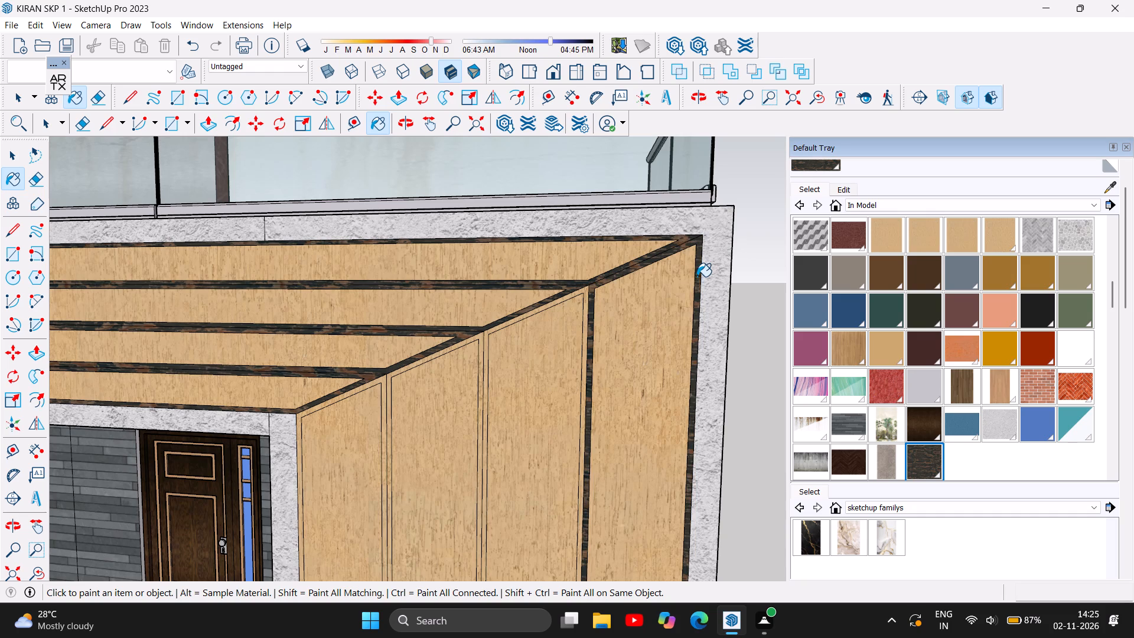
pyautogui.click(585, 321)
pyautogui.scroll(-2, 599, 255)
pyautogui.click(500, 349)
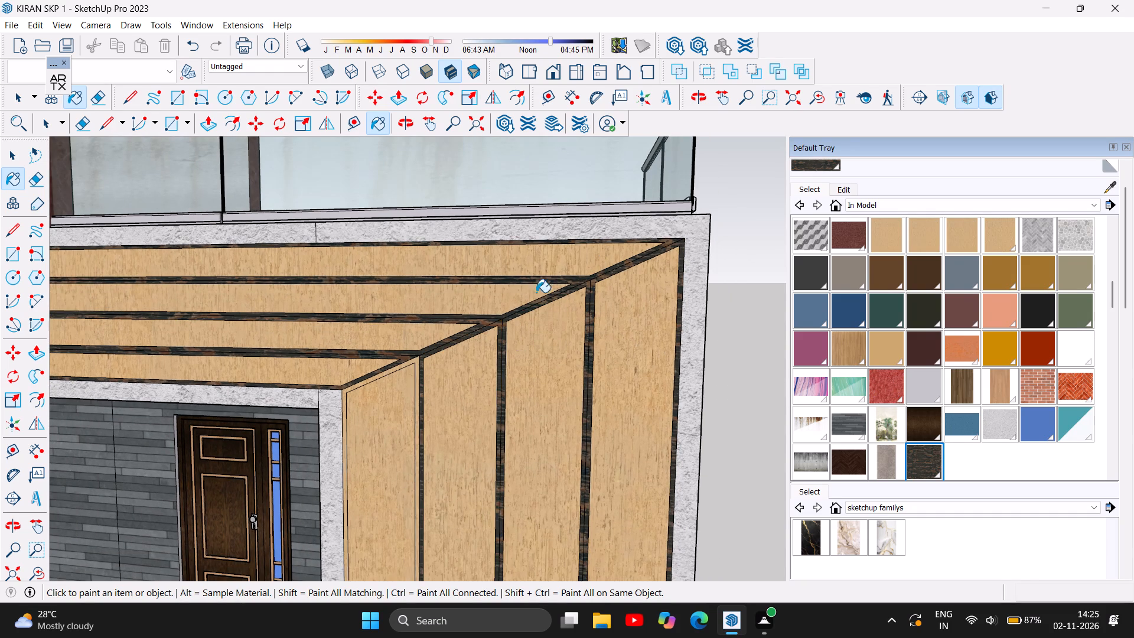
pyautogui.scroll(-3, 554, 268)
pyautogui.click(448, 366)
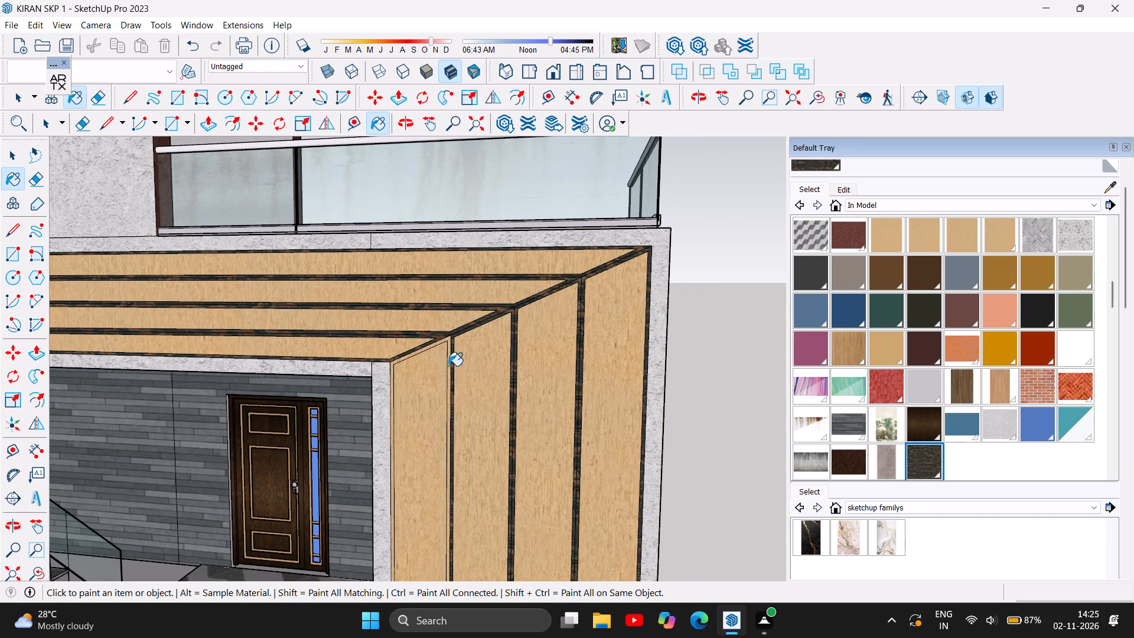
# Examine the dark-bordered wood strips on the facade from a distance, from above and from the side.
pyautogui.scroll(1, 501, 303)
pyautogui.scroll(-4, 501, 303)
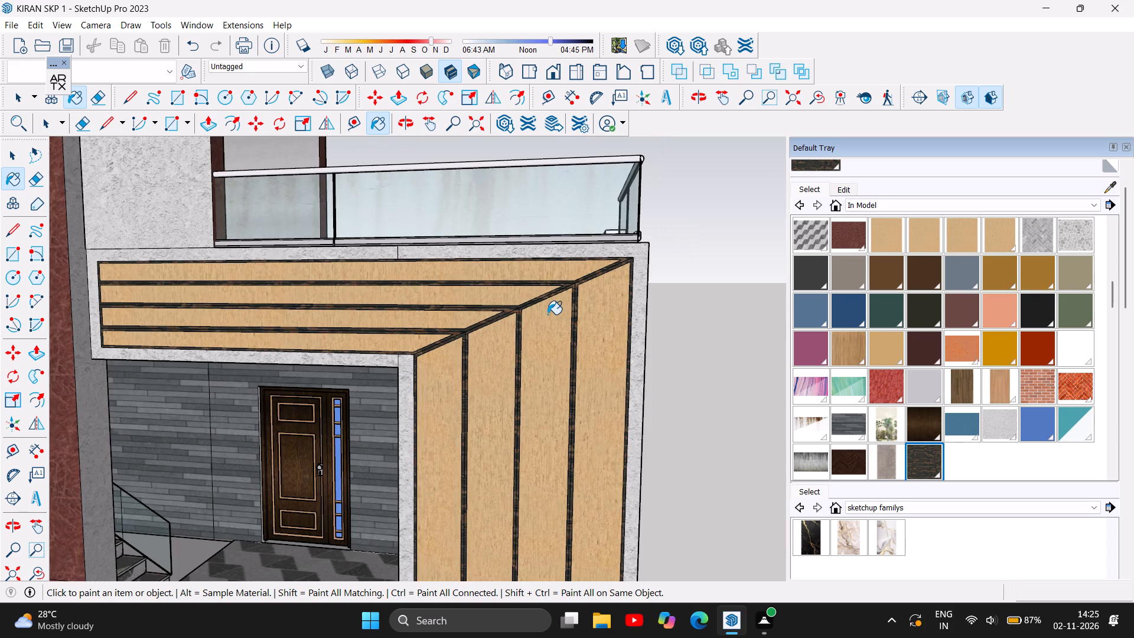
pyautogui.scroll(-6, 548, 314)
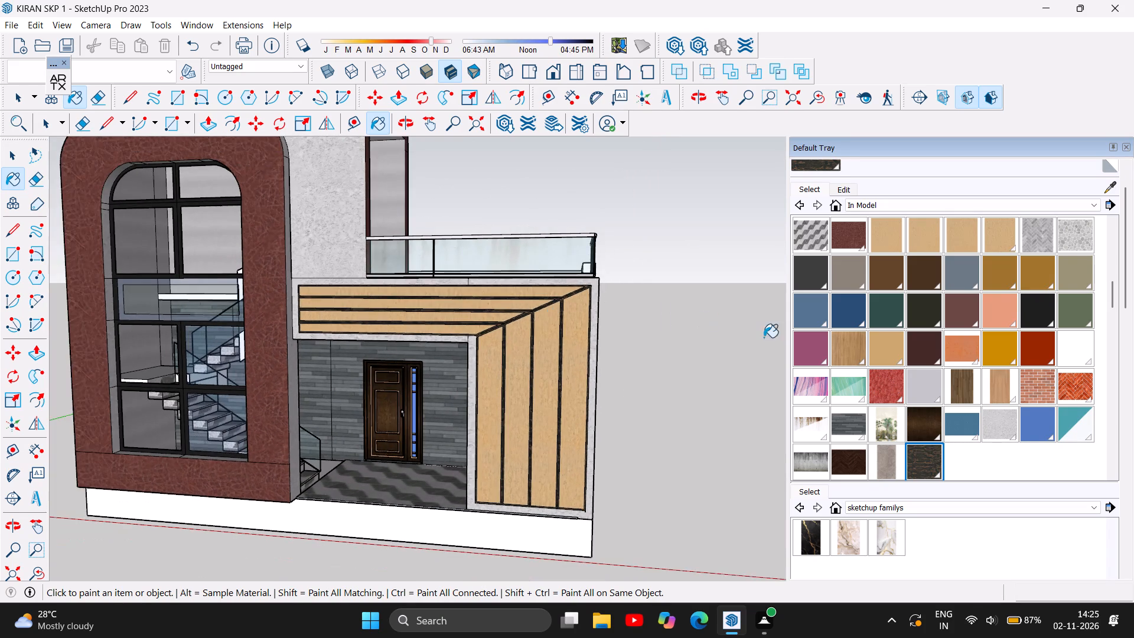
pyautogui.scroll(-6, 725, 360)
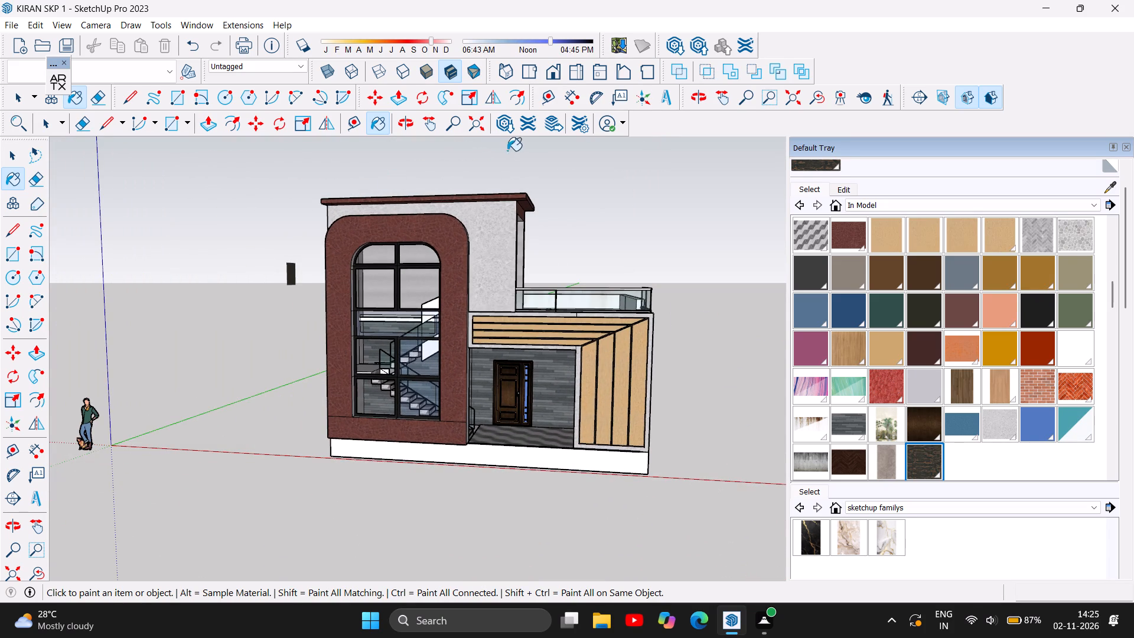
pyautogui.click(408, 121)
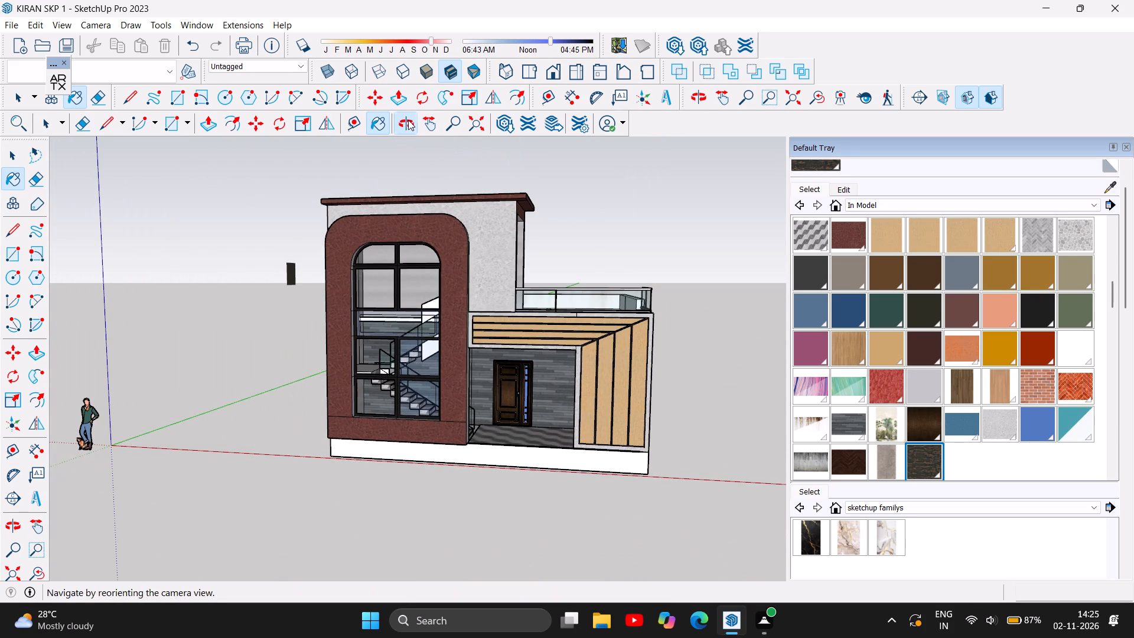
pyautogui.moveTo(524, 373); pyautogui.dragTo(487, 401)
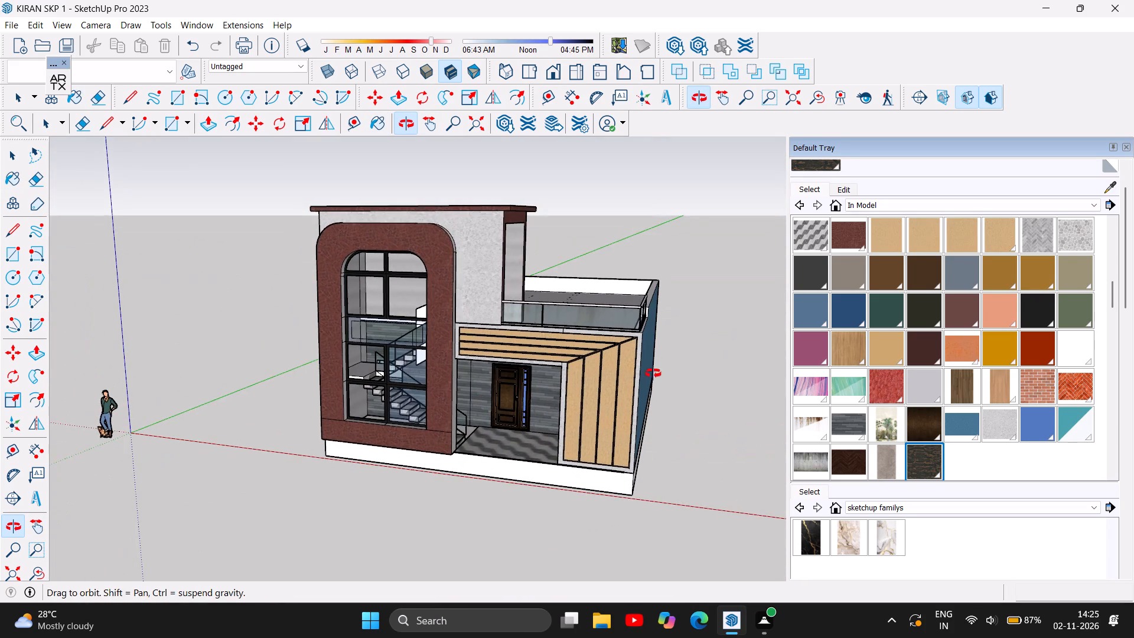
pyautogui.scroll(4, 666, 349)
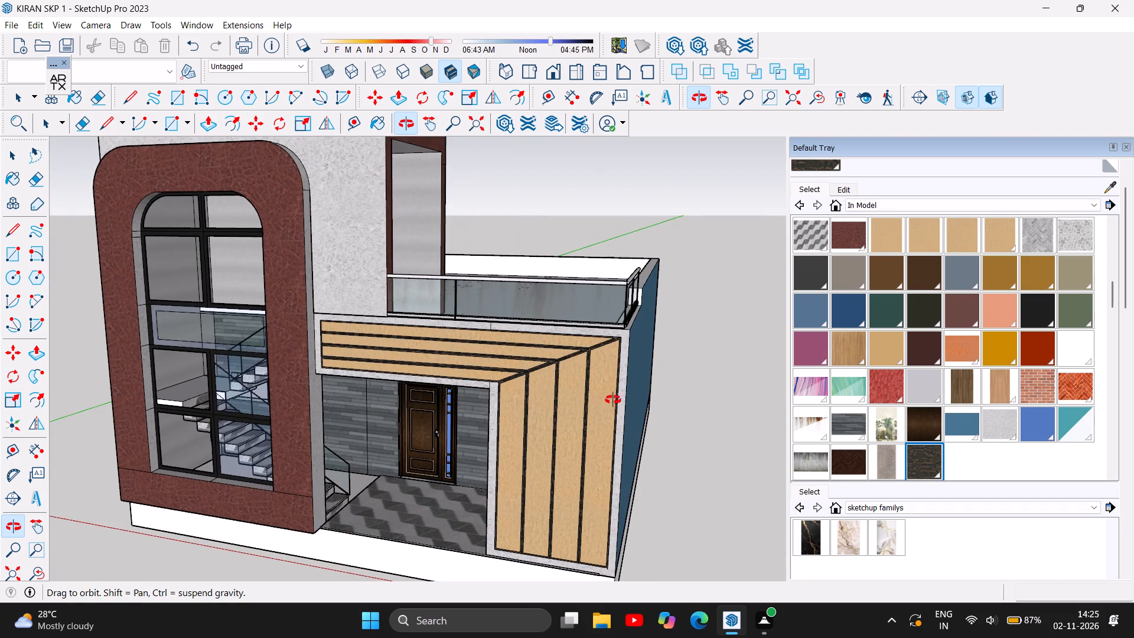
pyautogui.moveTo(612, 418); pyautogui.dragTo(469, 346)
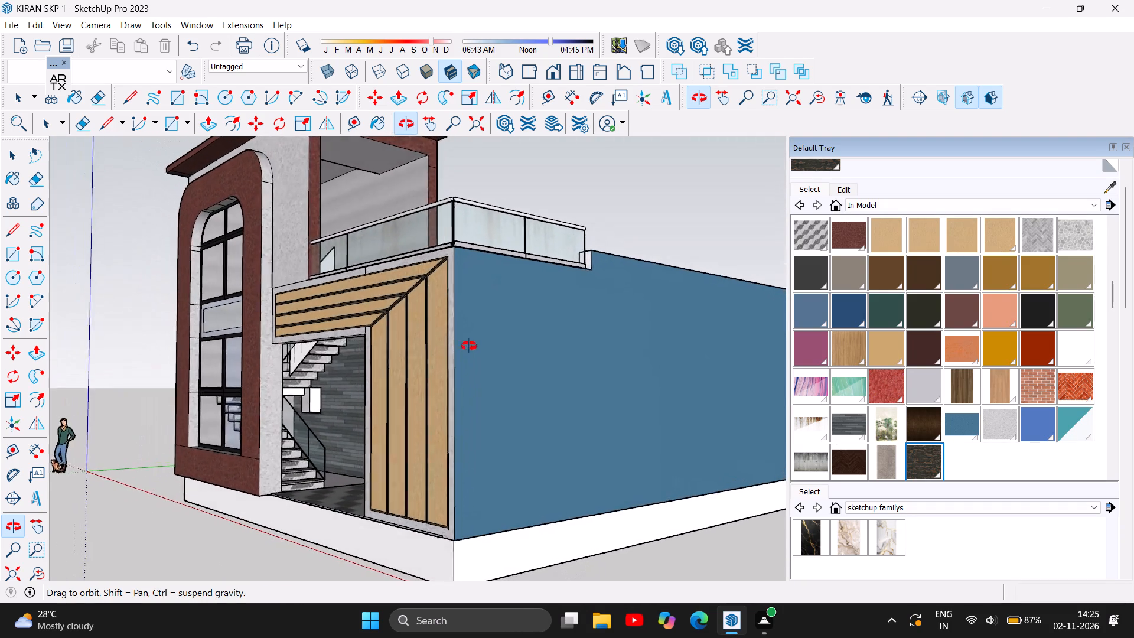
pyautogui.moveTo(469, 346); pyautogui.dragTo(737, 355)
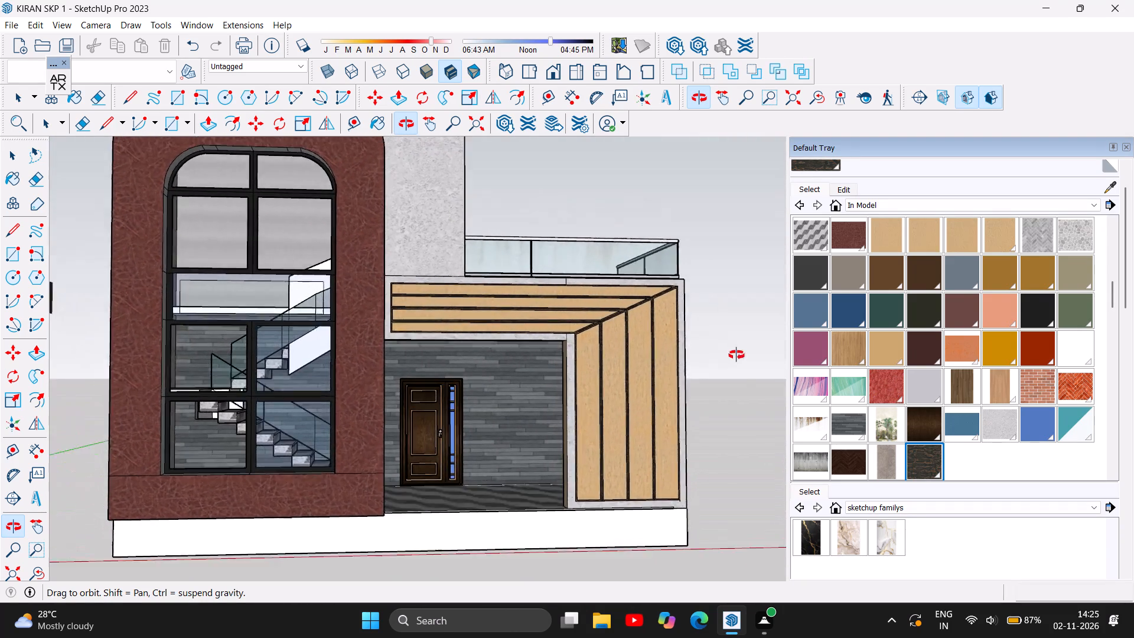
pyautogui.moveTo(737, 355); pyautogui.dragTo(617, 433)
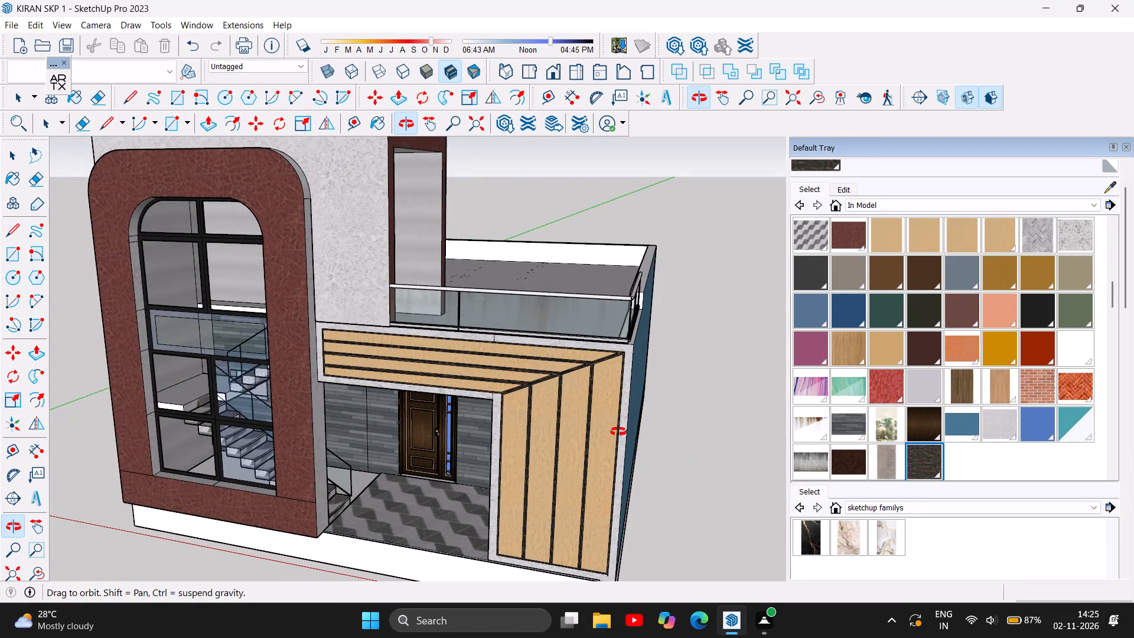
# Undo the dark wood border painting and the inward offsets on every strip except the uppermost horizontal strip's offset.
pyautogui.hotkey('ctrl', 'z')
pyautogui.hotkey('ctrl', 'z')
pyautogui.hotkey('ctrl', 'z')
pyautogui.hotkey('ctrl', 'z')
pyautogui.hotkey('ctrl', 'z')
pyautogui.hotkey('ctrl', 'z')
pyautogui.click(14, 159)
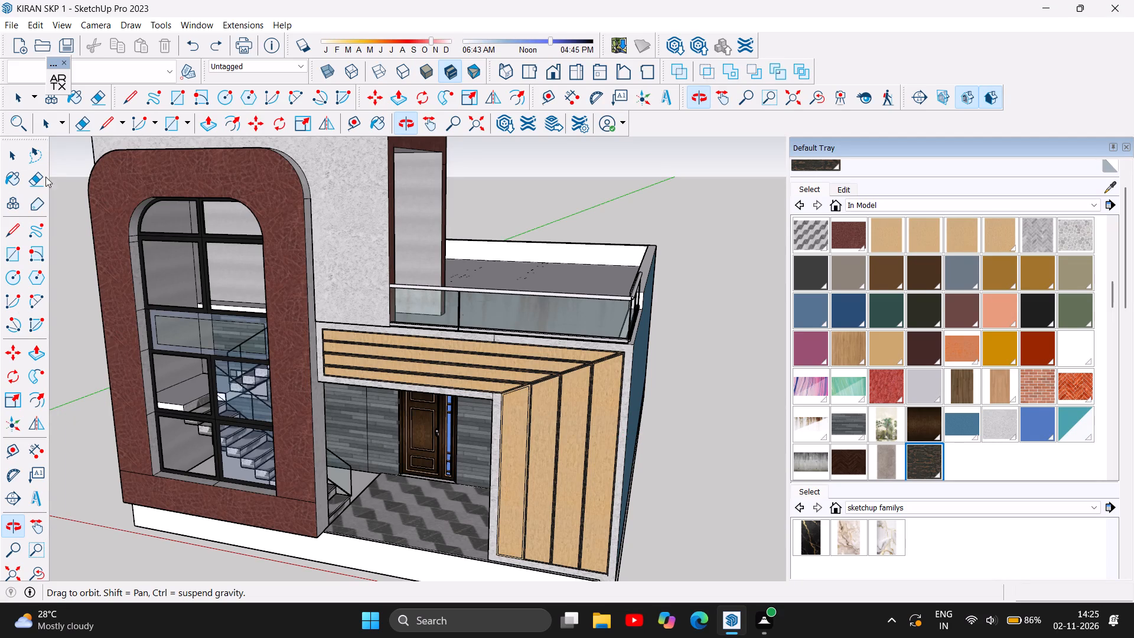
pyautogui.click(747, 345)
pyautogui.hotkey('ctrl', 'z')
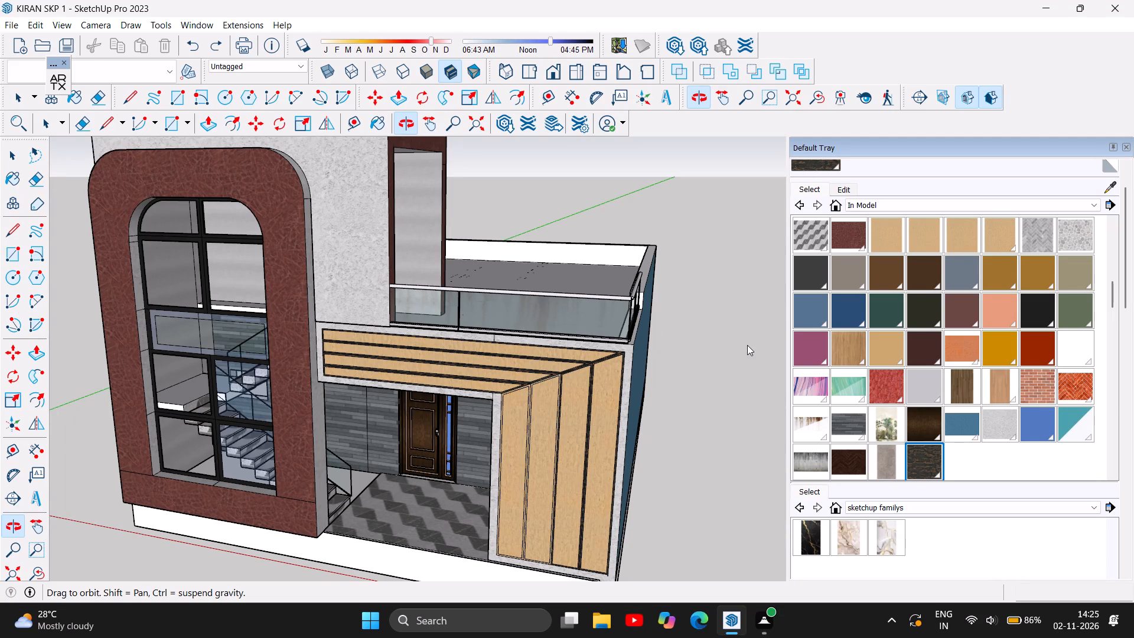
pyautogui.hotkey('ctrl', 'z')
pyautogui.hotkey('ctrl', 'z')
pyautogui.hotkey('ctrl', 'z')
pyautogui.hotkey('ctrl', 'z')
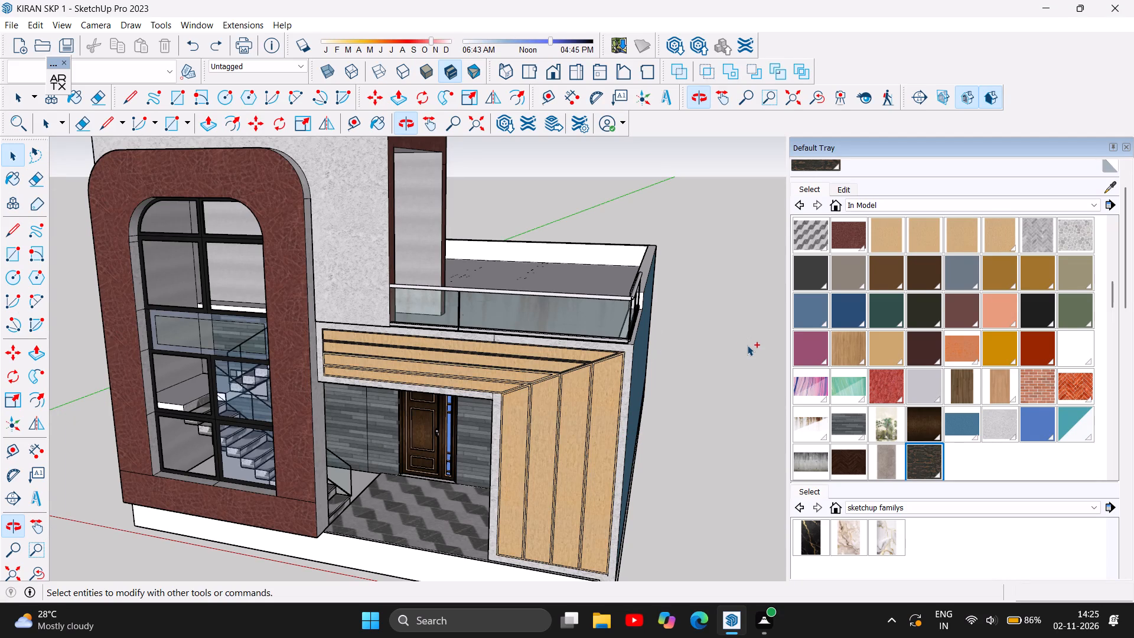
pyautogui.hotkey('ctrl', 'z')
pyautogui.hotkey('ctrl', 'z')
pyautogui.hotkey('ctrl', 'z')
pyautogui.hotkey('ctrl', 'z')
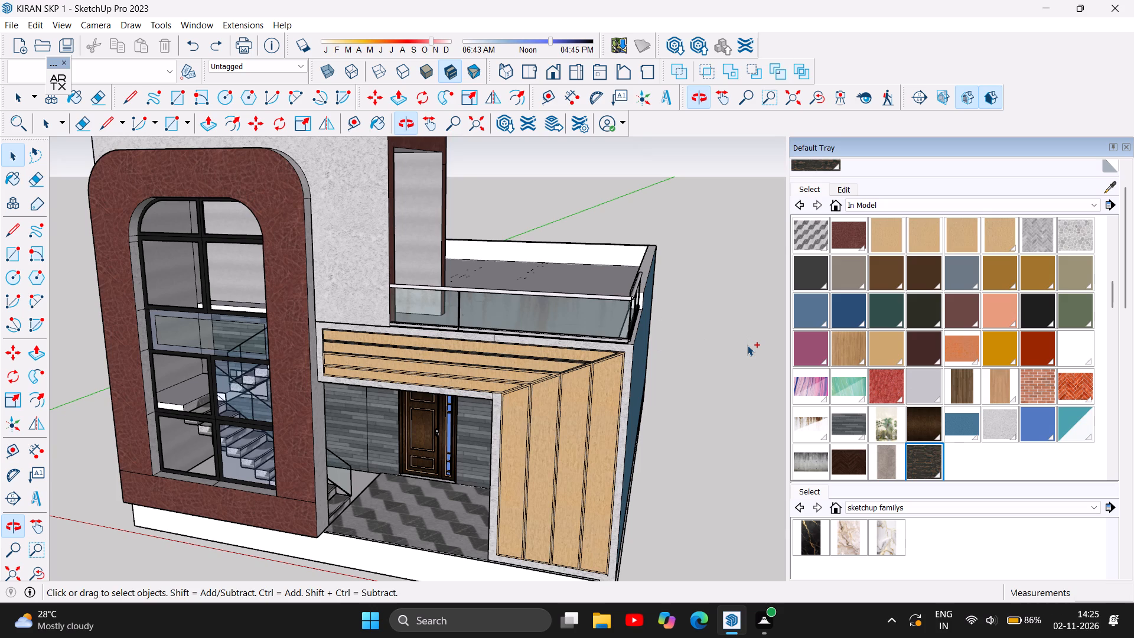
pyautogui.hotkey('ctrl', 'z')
# Offset the outline of the outermost vertical wood strip inward by about 13/16".
pyautogui.scroll(2, 566, 384)
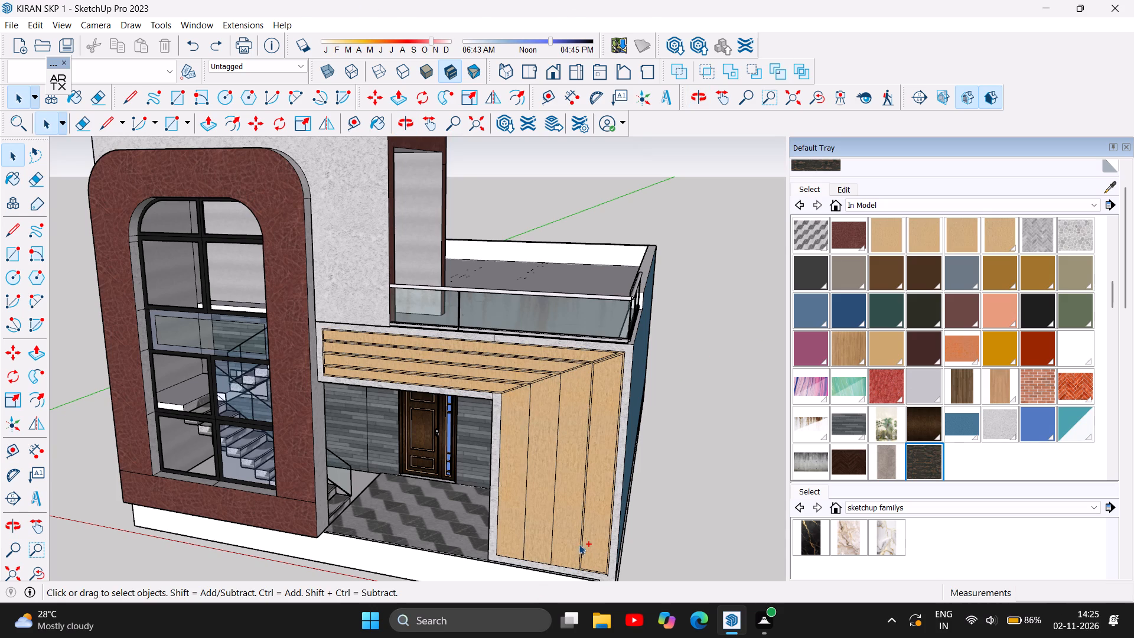
pyautogui.scroll(2, 573, 424)
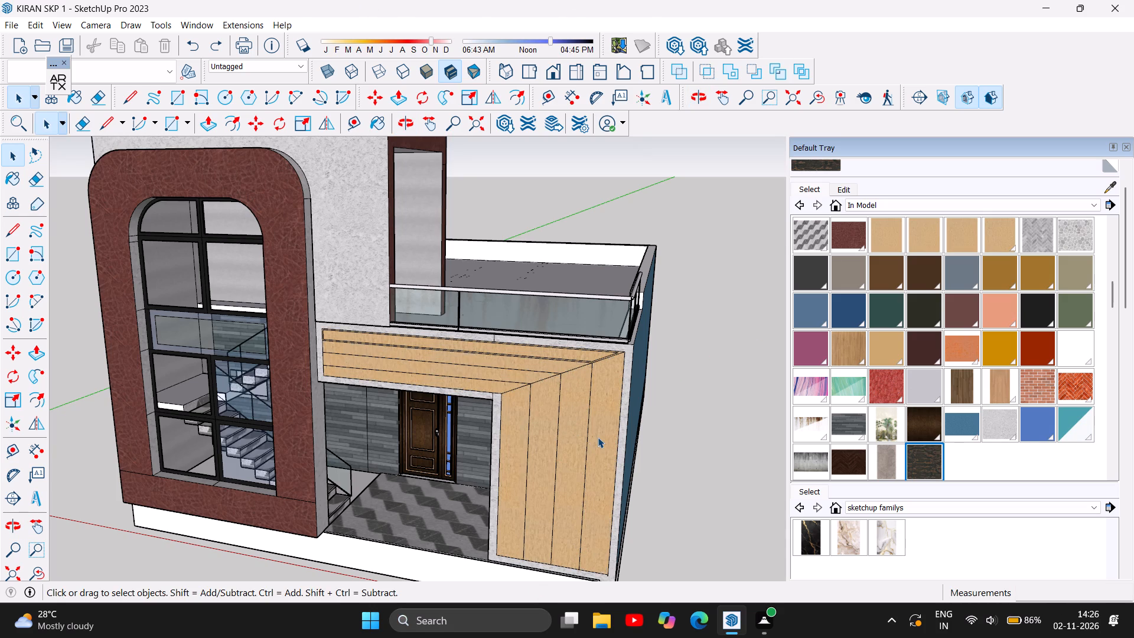
pyautogui.scroll(3, 489, 380)
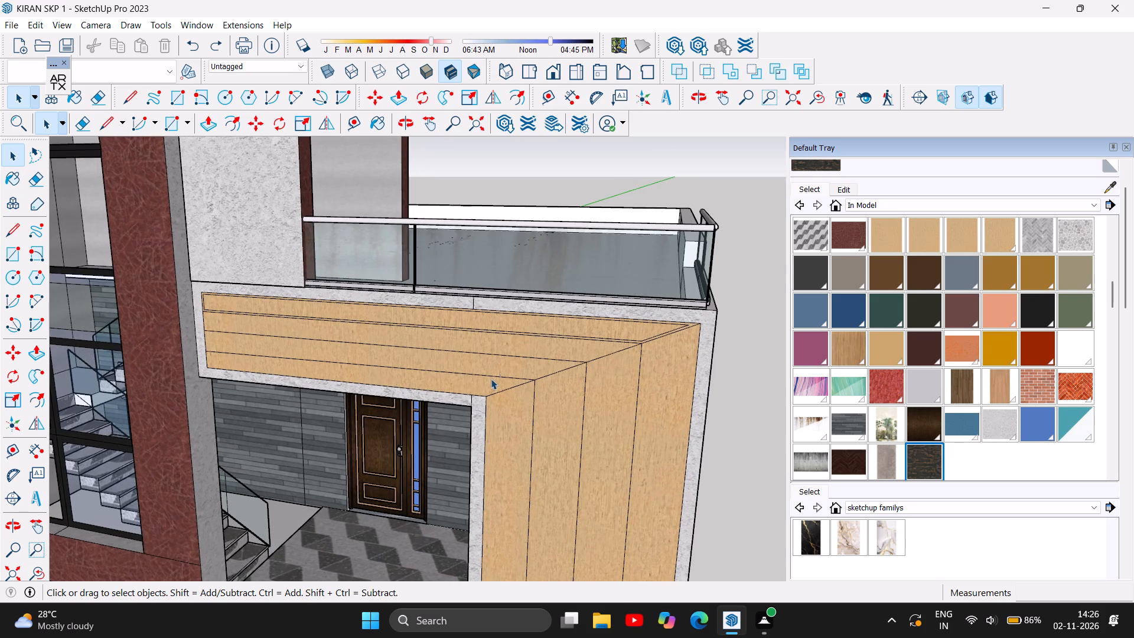
pyautogui.scroll(-2, 653, 330)
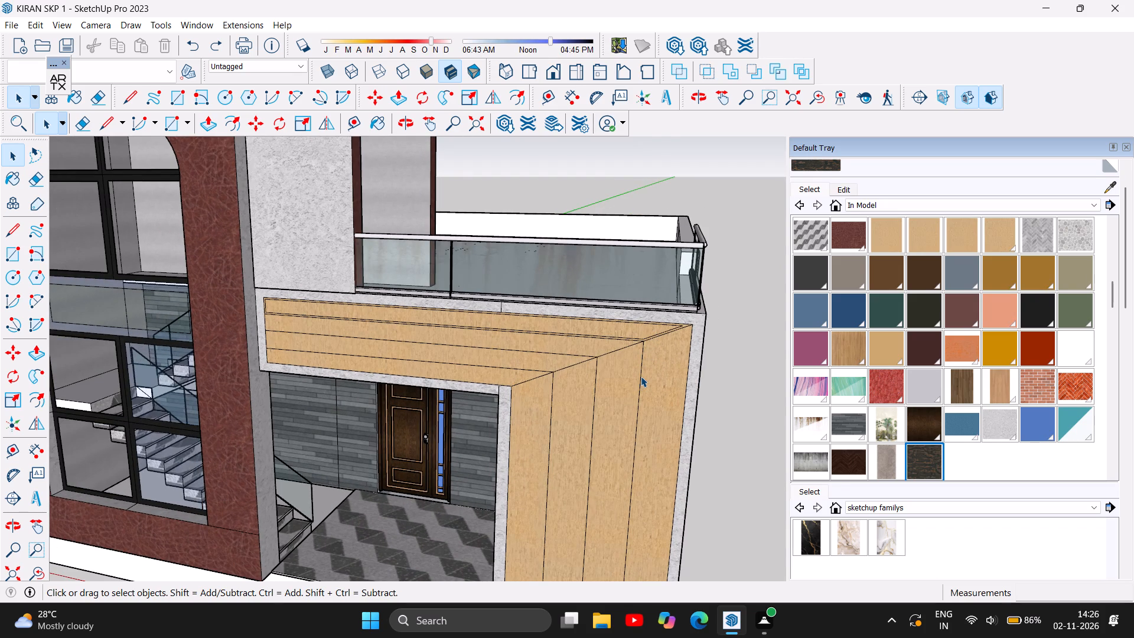
pyautogui.click(38, 402)
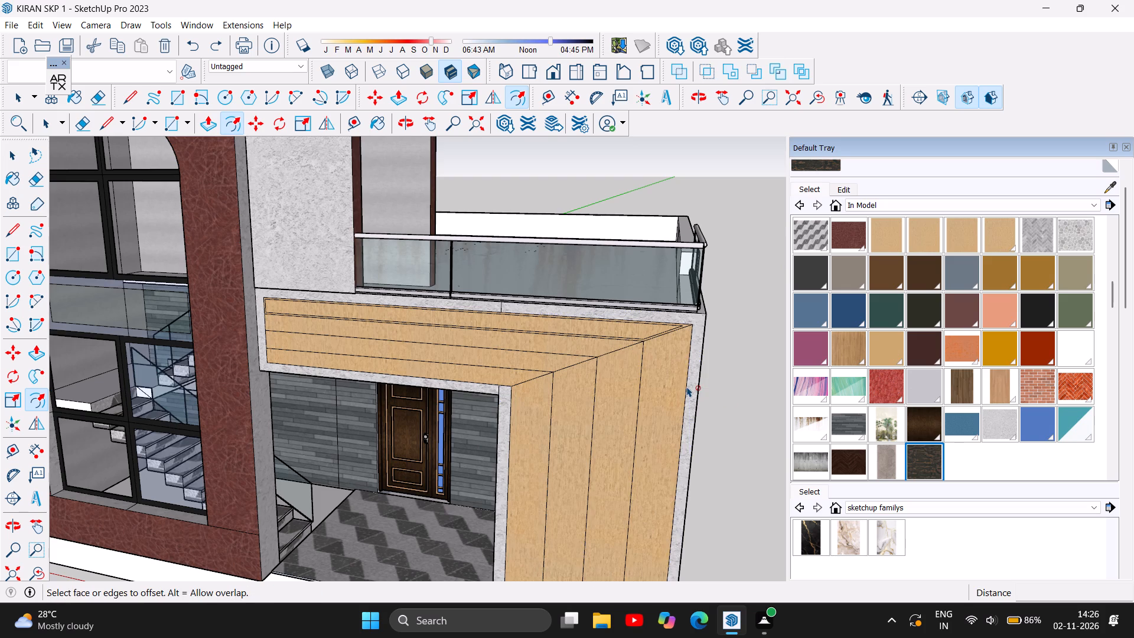
pyautogui.click(684, 387)
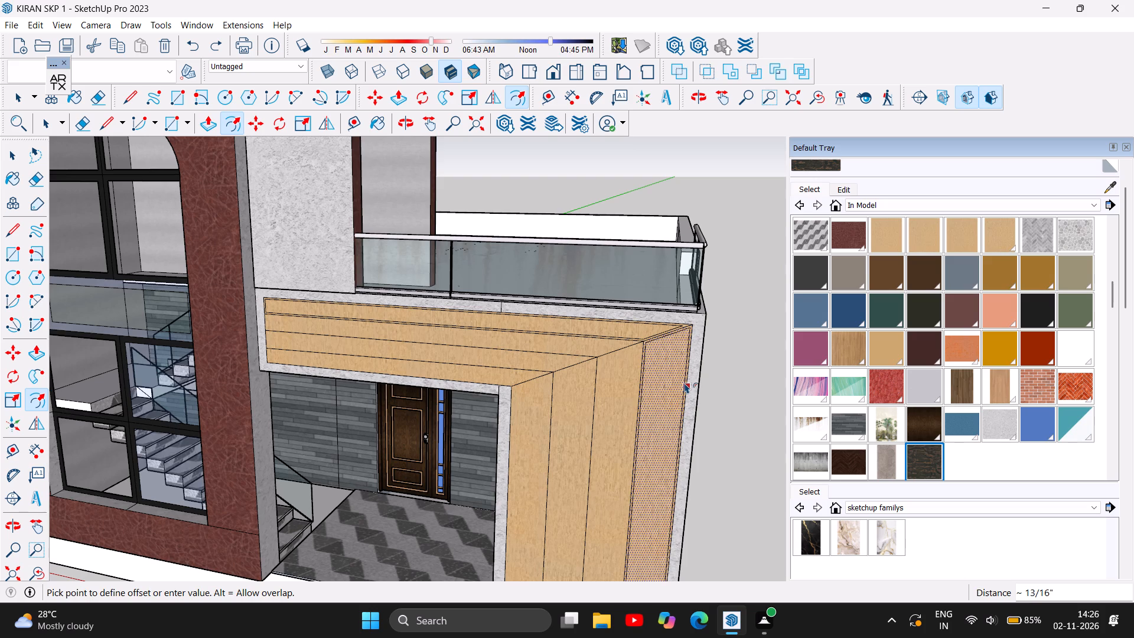
pyautogui.click(685, 383)
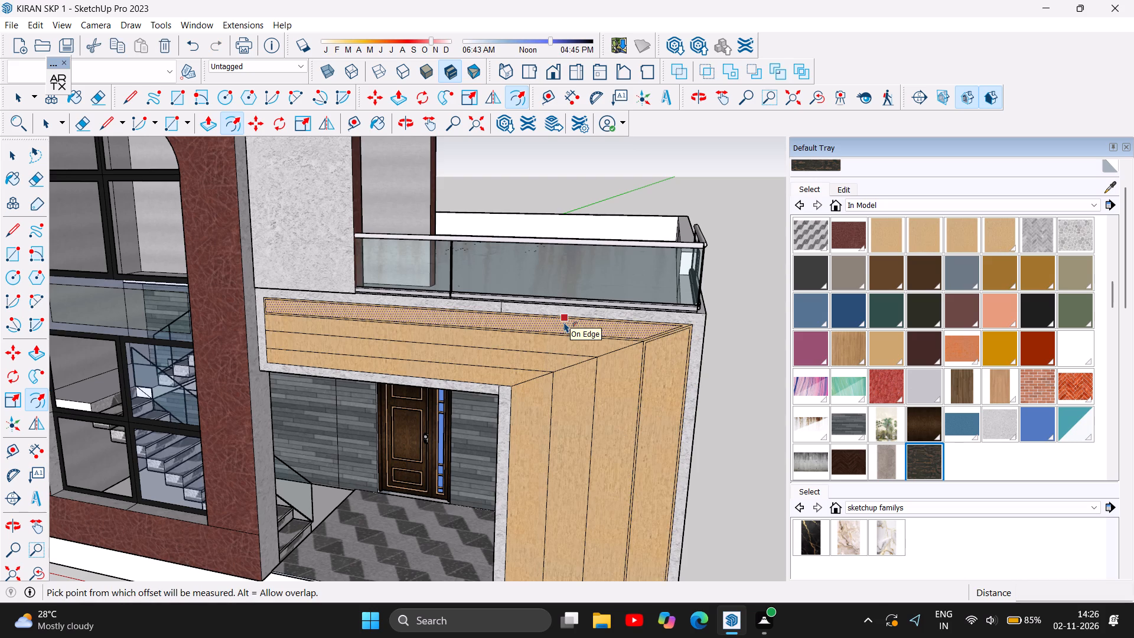
# Offset the outlines of the three lower horizontal wood strips inward, by about 7/8" on the second strip and about 1" on the others.
pyautogui.click(577, 351)
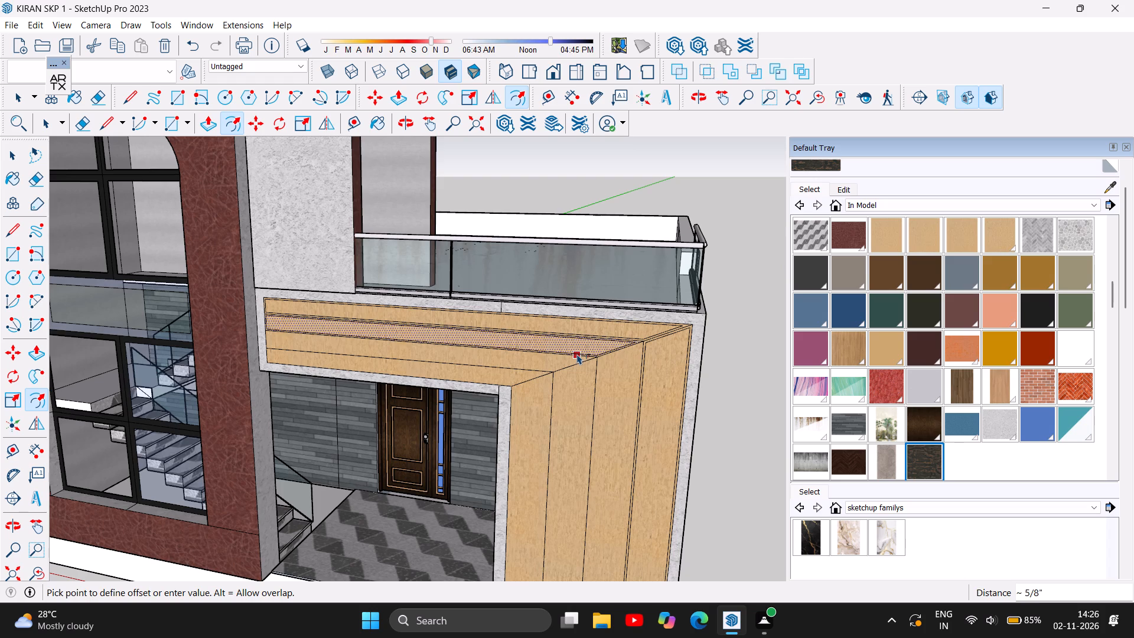
pyautogui.click(577, 353)
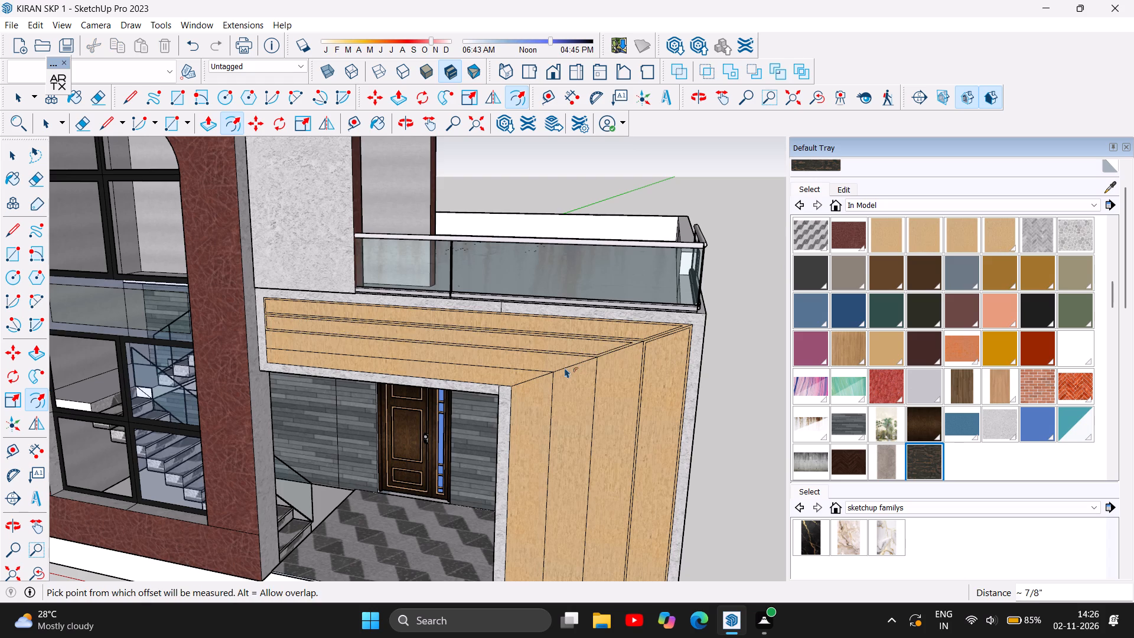
pyautogui.click(542, 368)
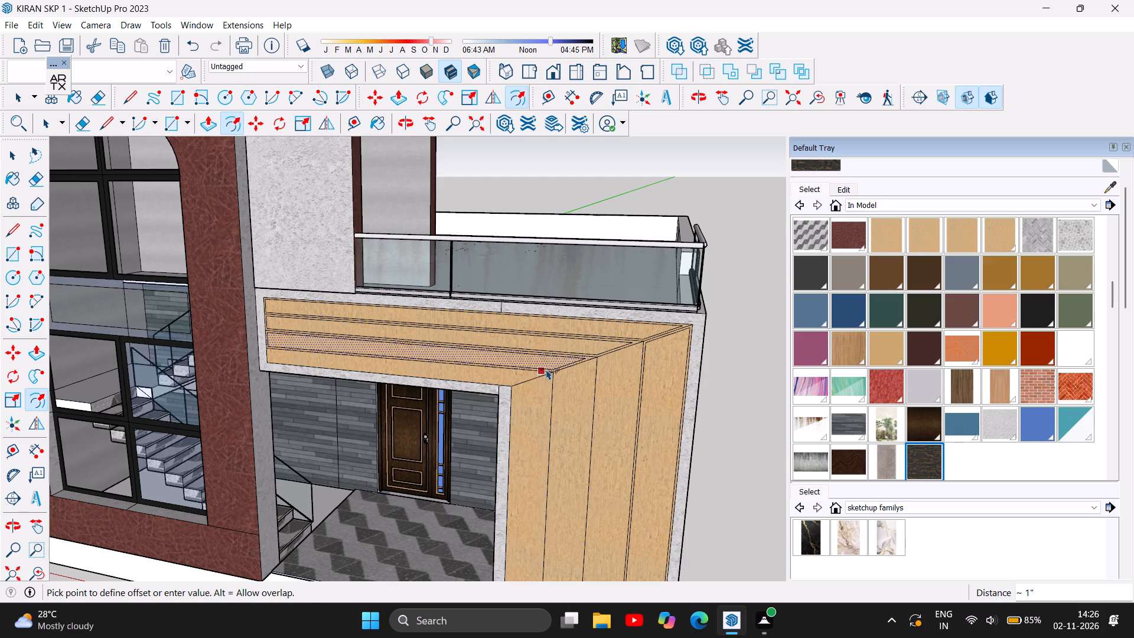
pyautogui.click(546, 369)
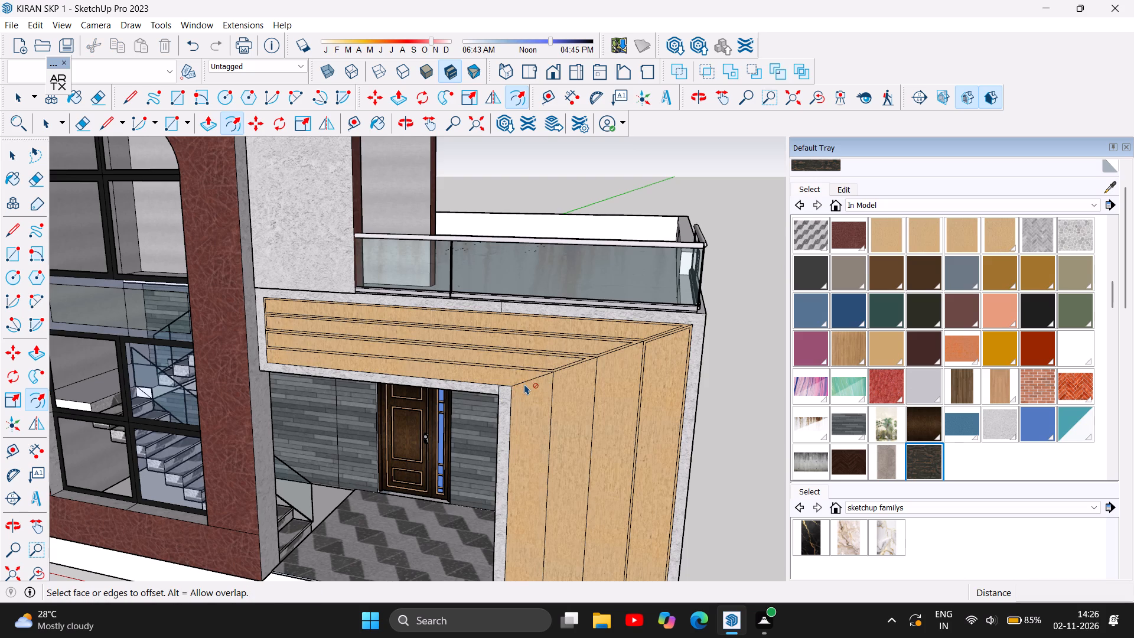
pyautogui.click(522, 377)
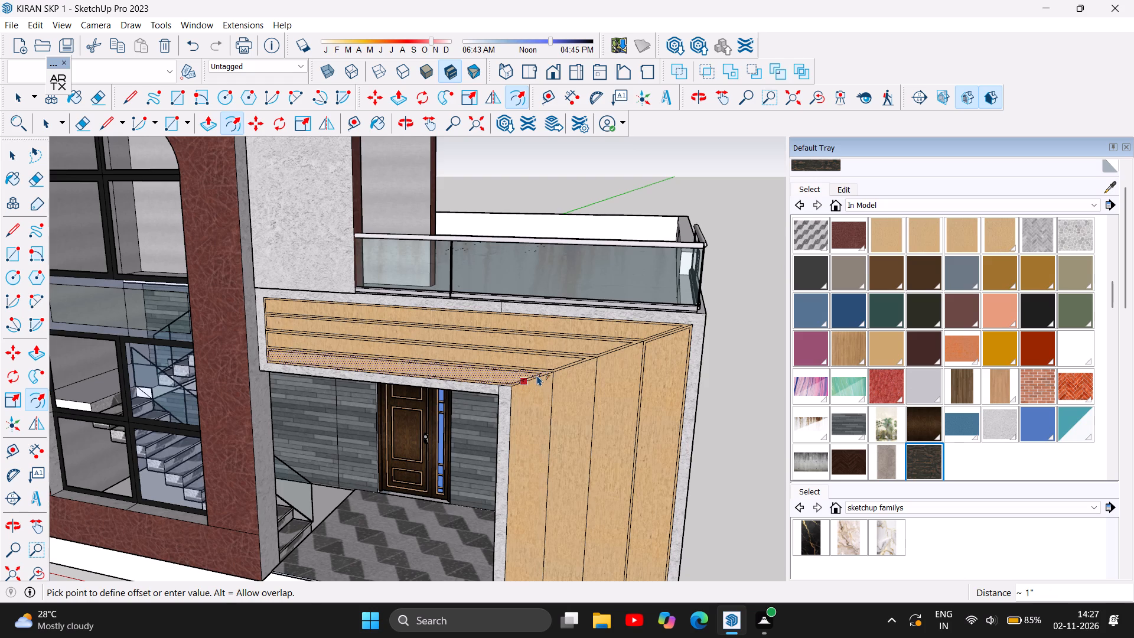
pyautogui.click(537, 375)
# Offset the outlines of the three remaining vertical wood strips inward, by about 1 3/16" on the first two and 1 5/16" on the innermost.
pyautogui.scroll(-2, 428, 262)
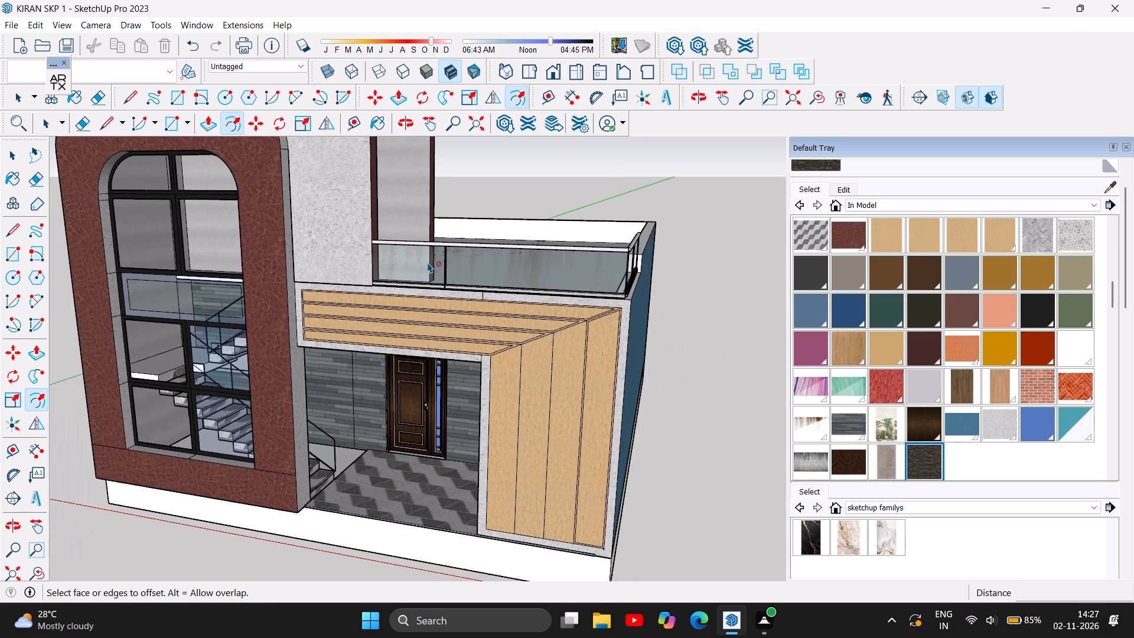
pyautogui.scroll(-1, 428, 262)
pyautogui.scroll(1, 618, 438)
pyautogui.scroll(3, 572, 358)
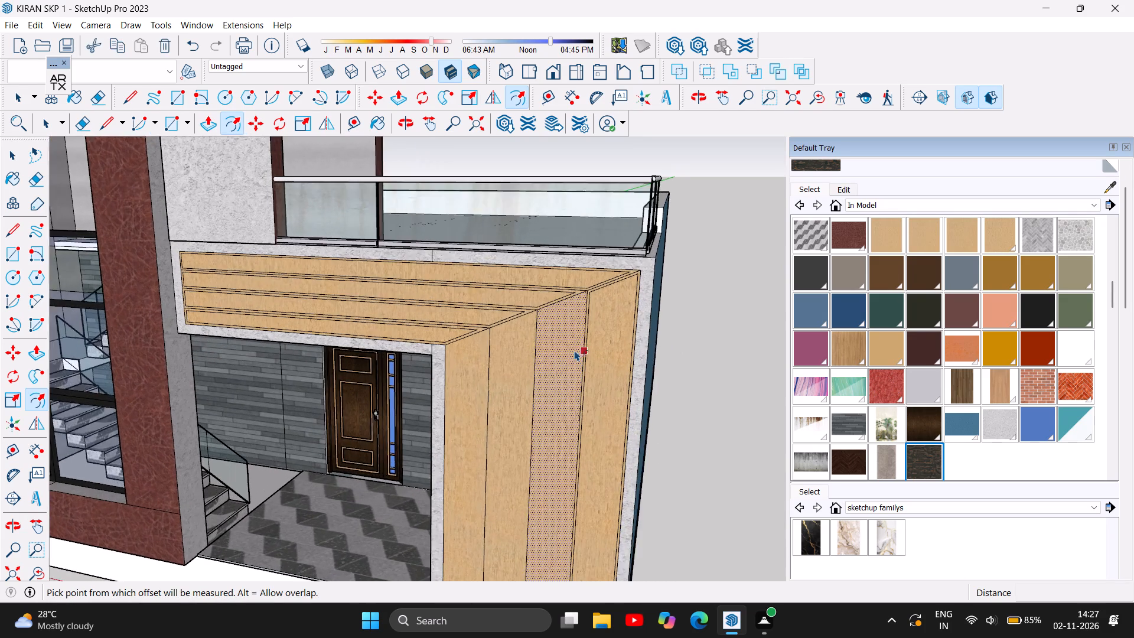
pyautogui.scroll(2, 575, 350)
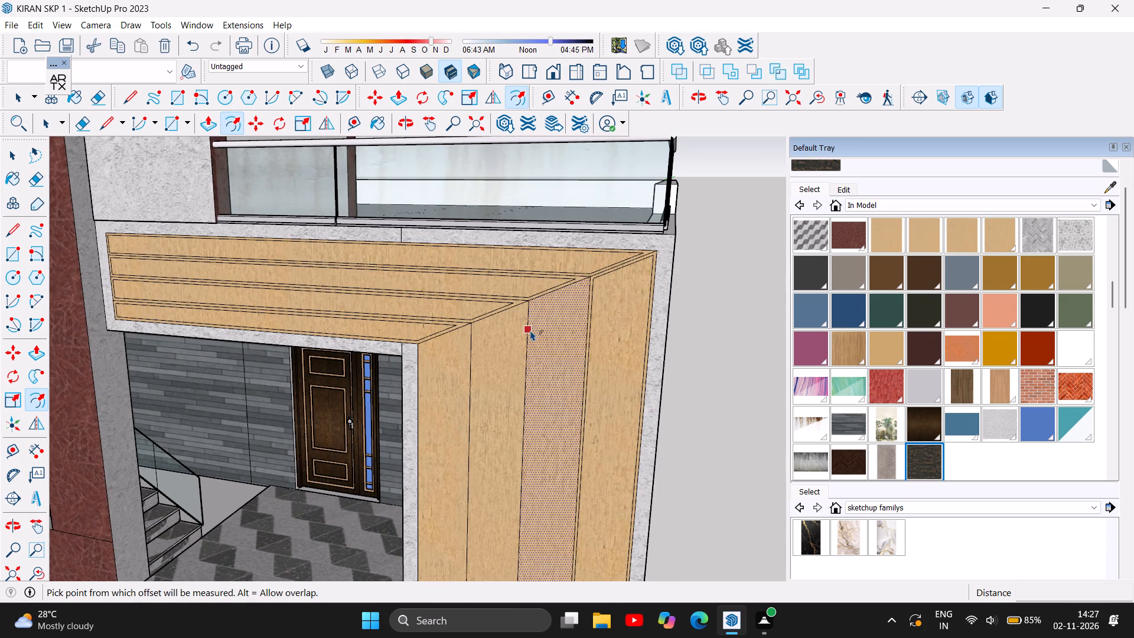
pyautogui.click(530, 330)
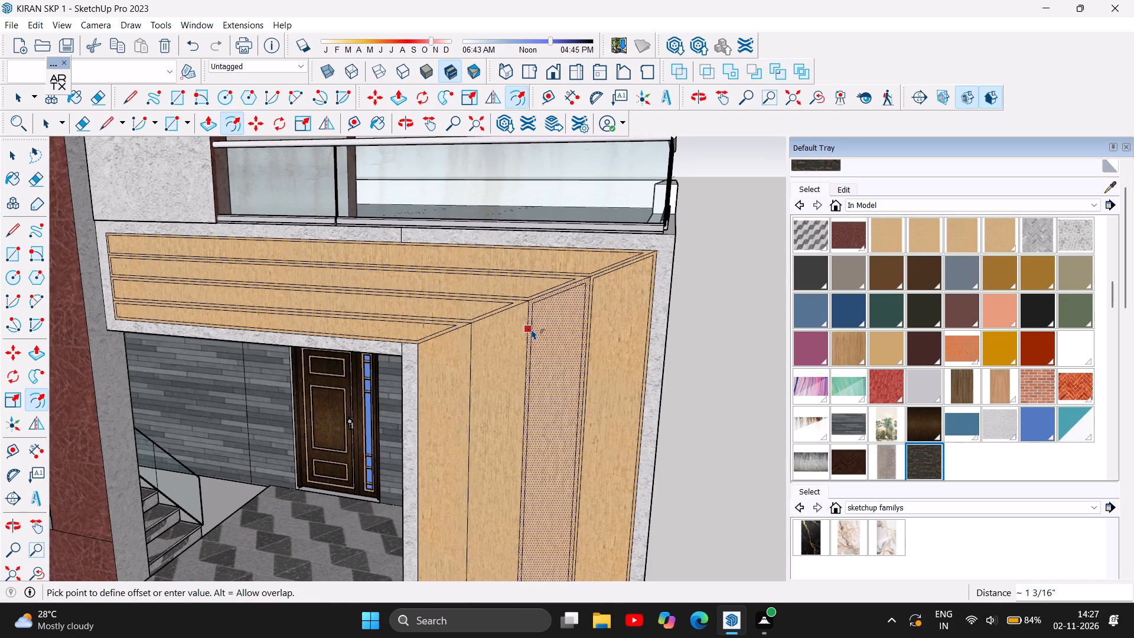
pyautogui.click(532, 329)
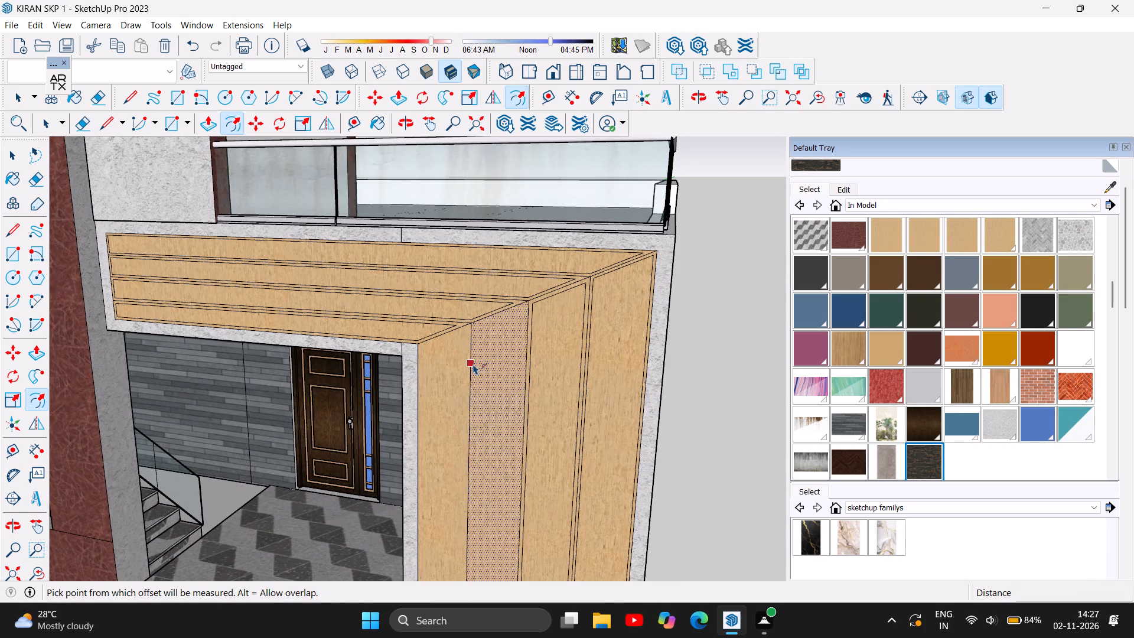
pyautogui.click(472, 363)
pyautogui.click(471, 366)
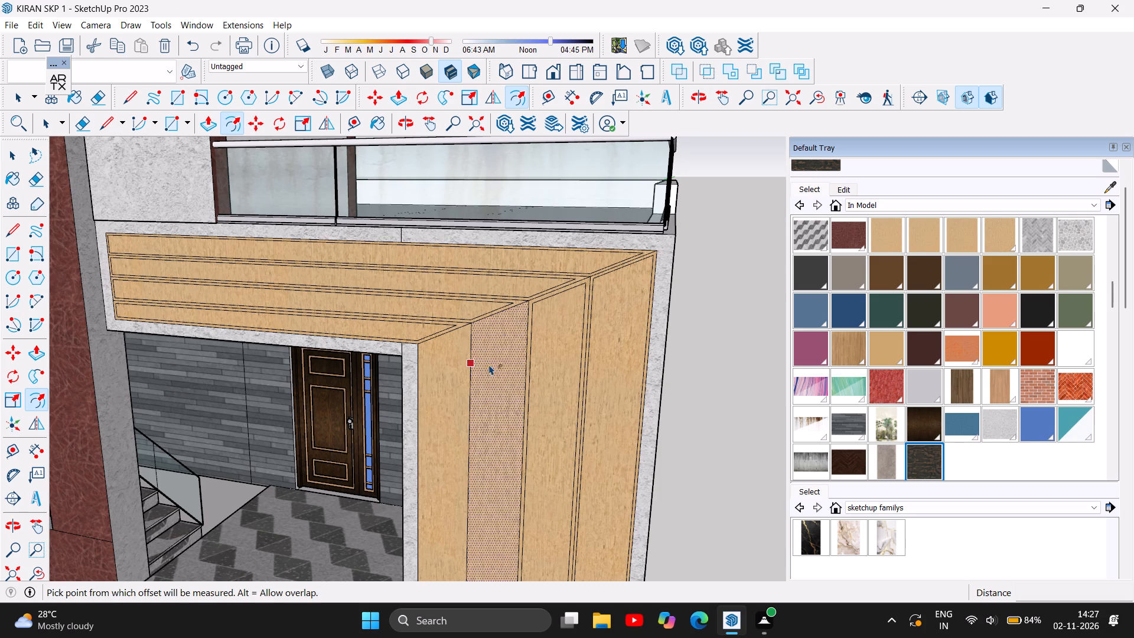
pyautogui.click(483, 367)
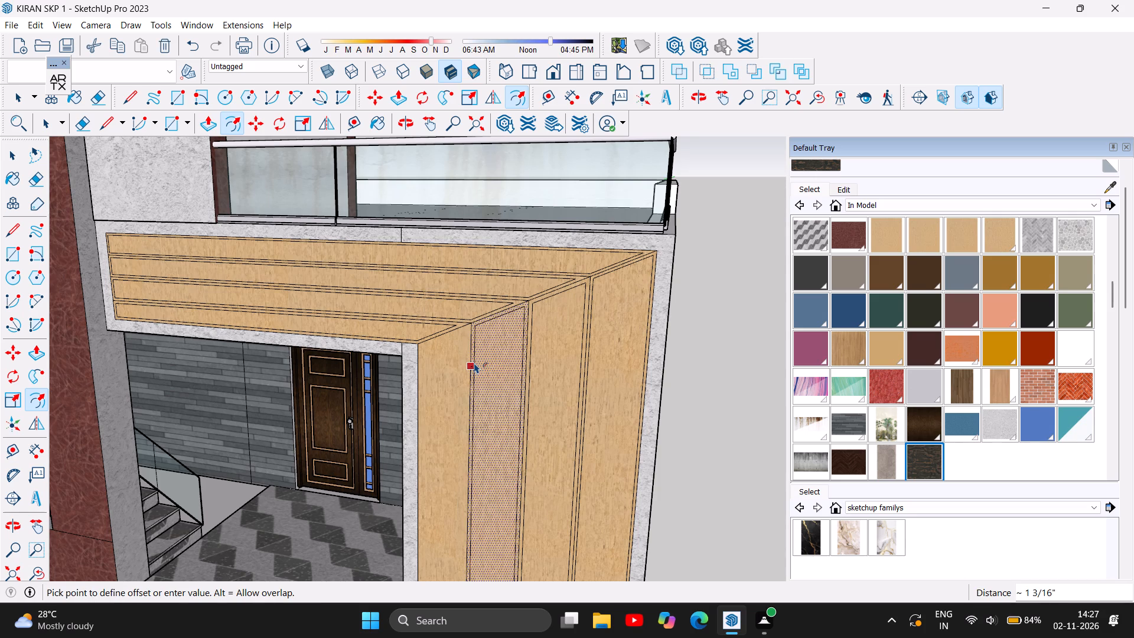
pyautogui.click(475, 362)
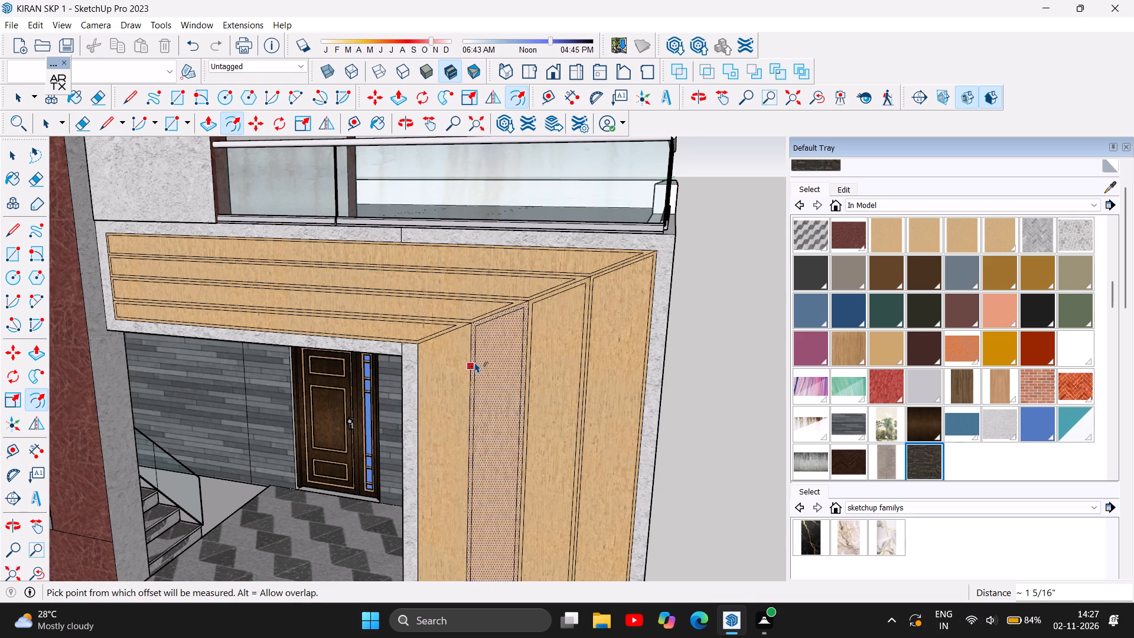
pyautogui.click(428, 421)
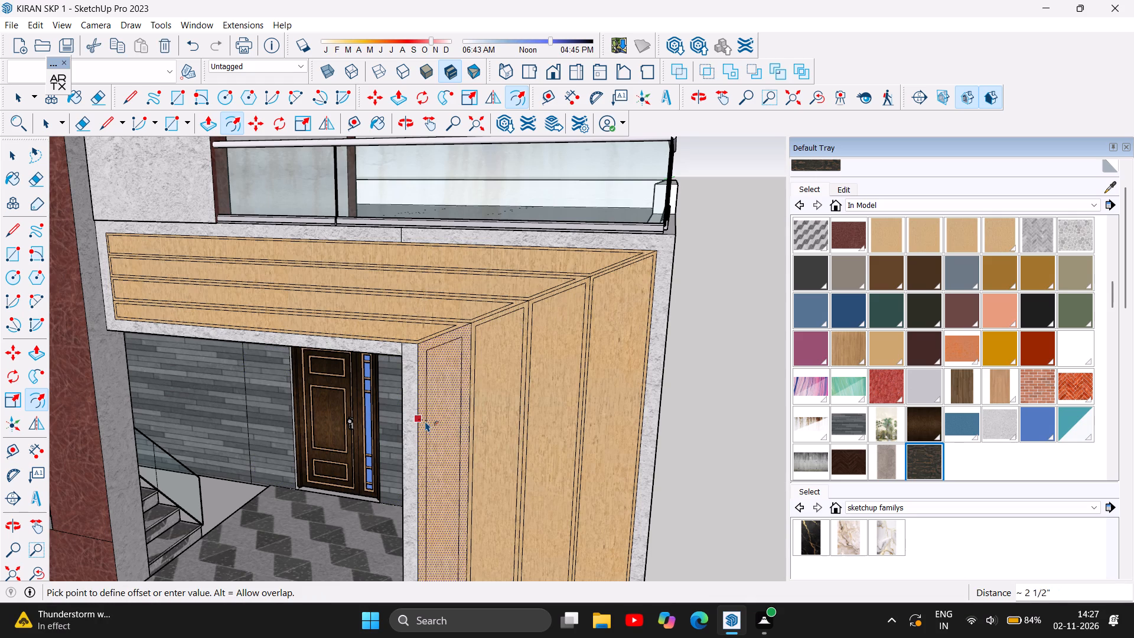
pyautogui.click(422, 422)
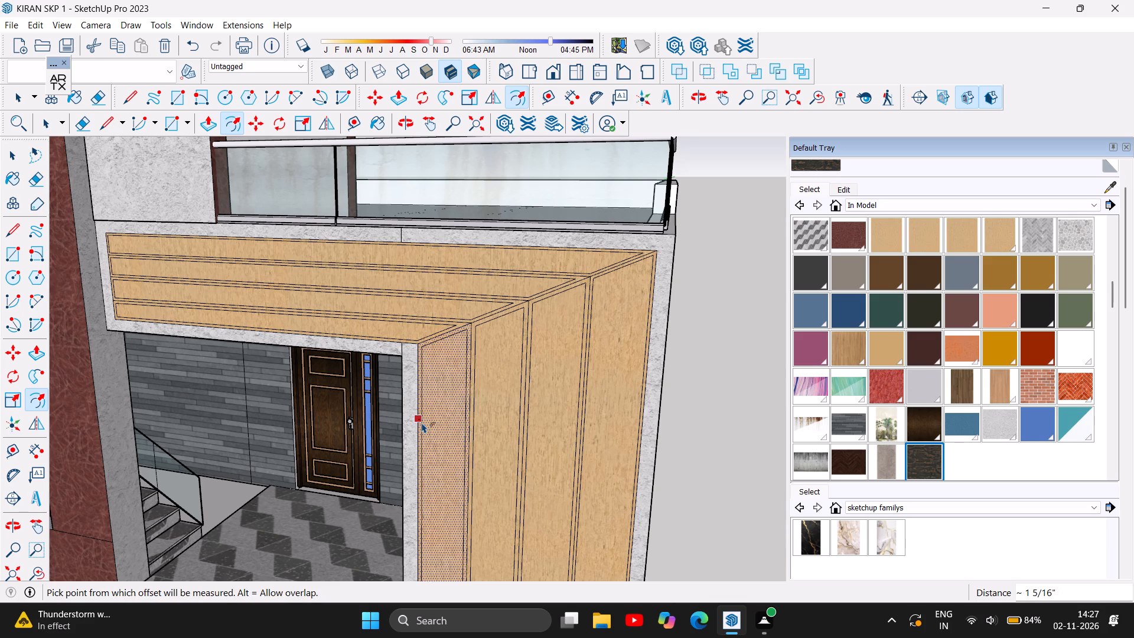
# Extrude the narrow border of the uppermost horizontal wood strip outward by 4 3/16" with Push/Pull.
pyautogui.scroll(-1, 923, 278)
pyautogui.scroll(-1, 741, 252)
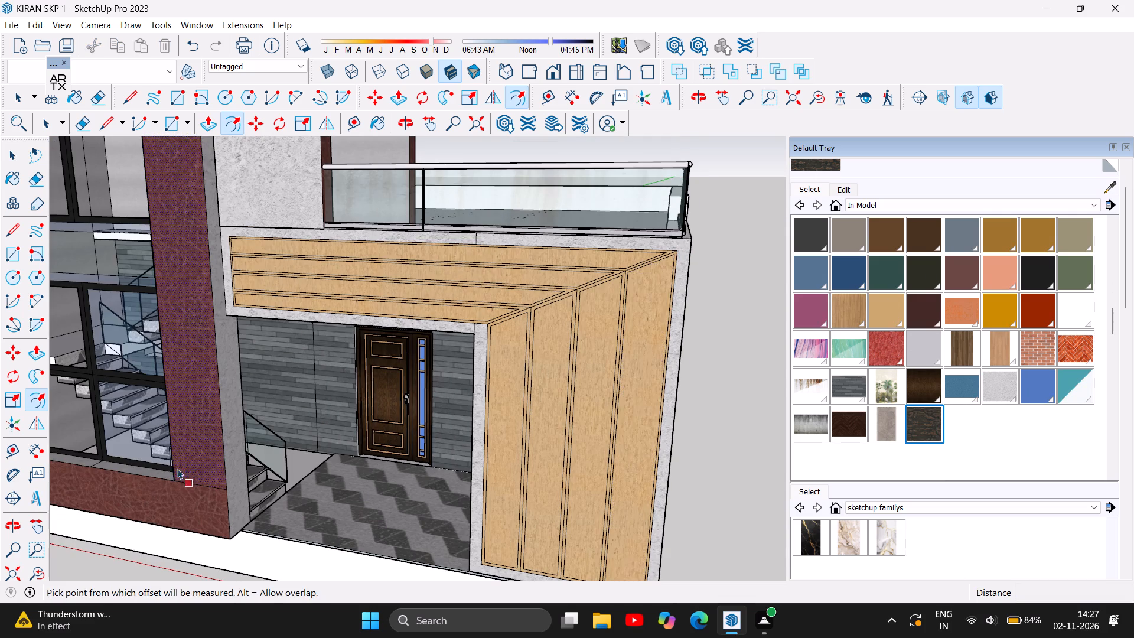
pyautogui.scroll(-3, 80, 431)
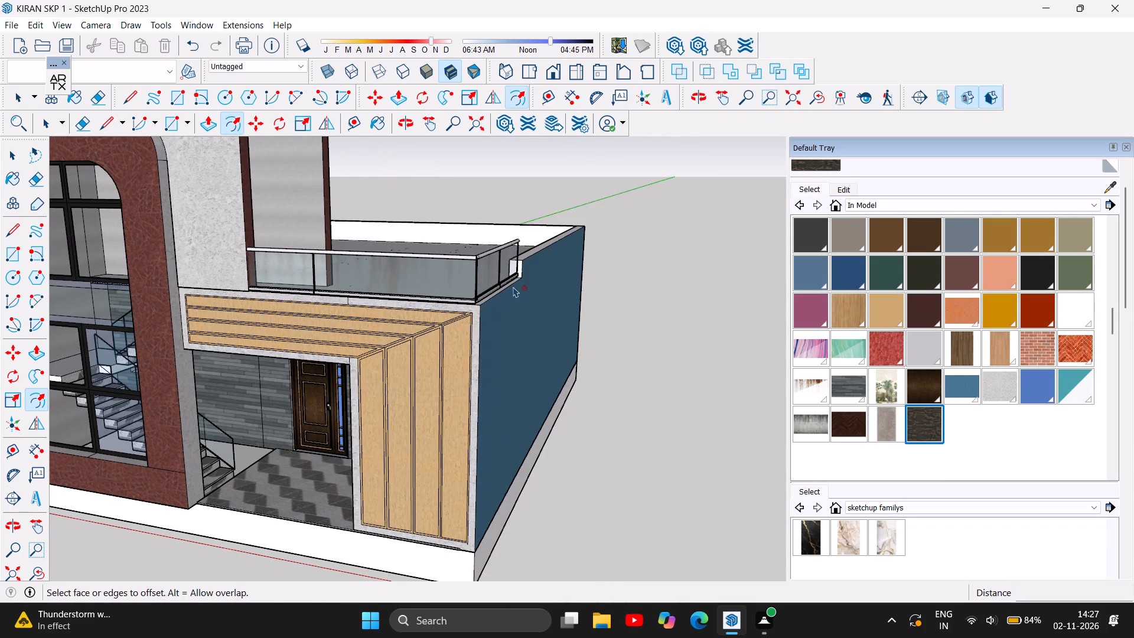
pyautogui.scroll(-3, 654, 362)
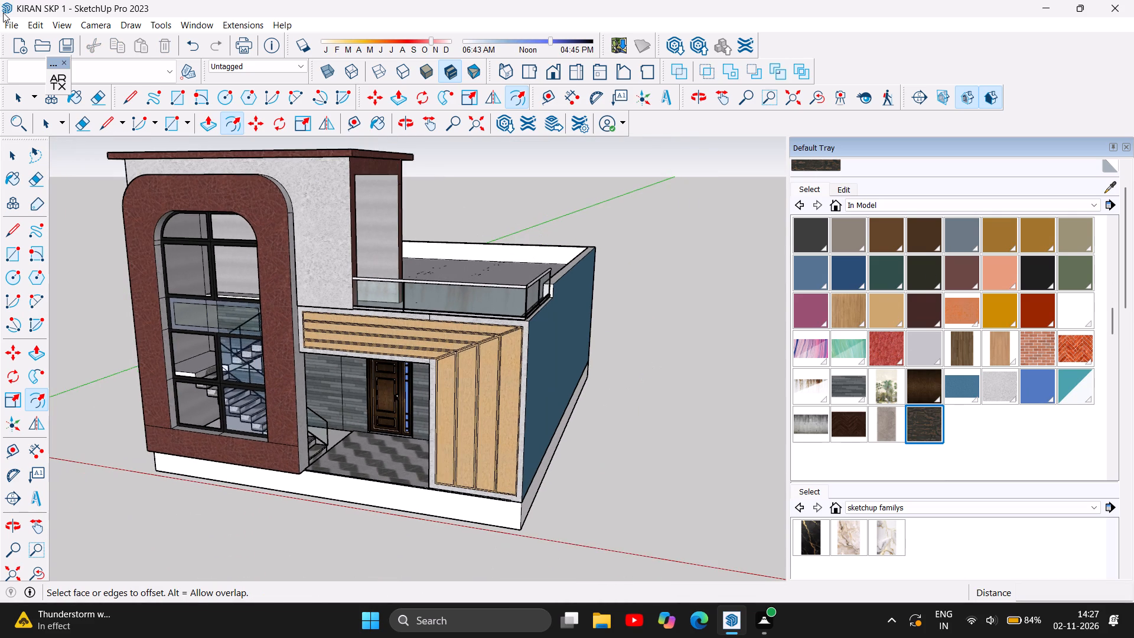
pyautogui.click(213, 128)
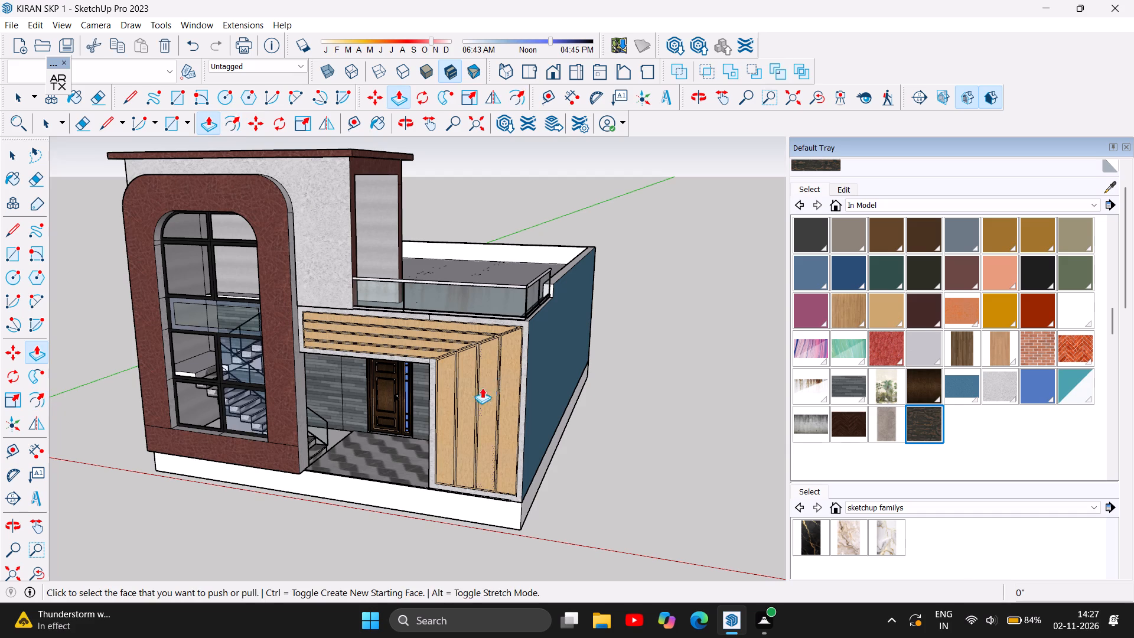
pyautogui.scroll(2, 534, 441)
pyautogui.scroll(3, 504, 263)
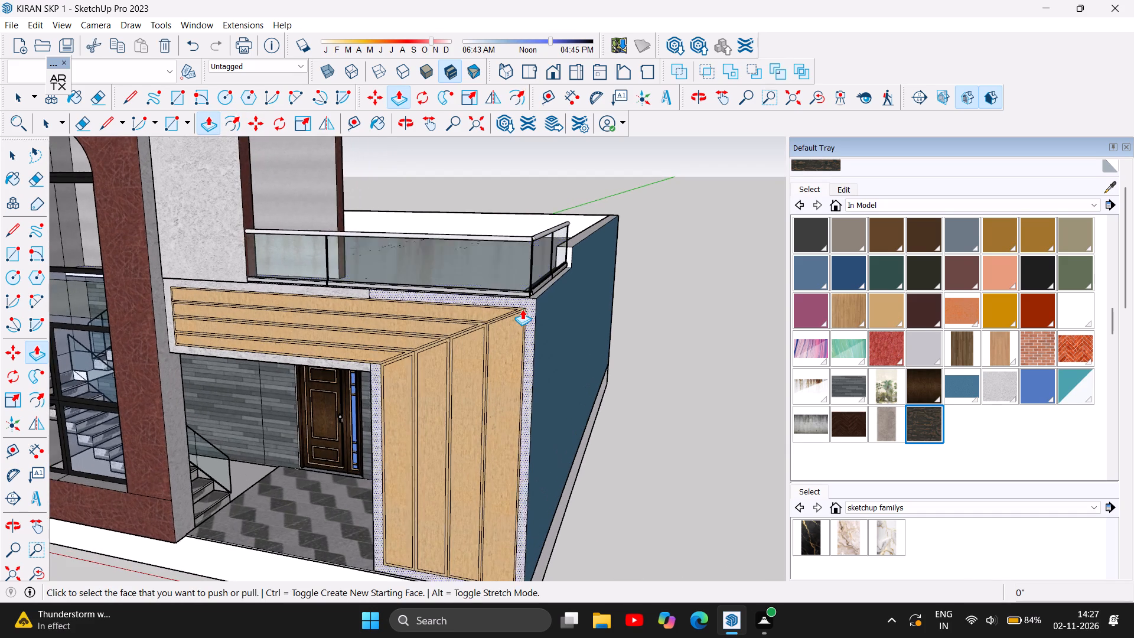
pyautogui.scroll(4, 523, 308)
pyautogui.scroll(-1, 524, 307)
pyautogui.scroll(2, 529, 301)
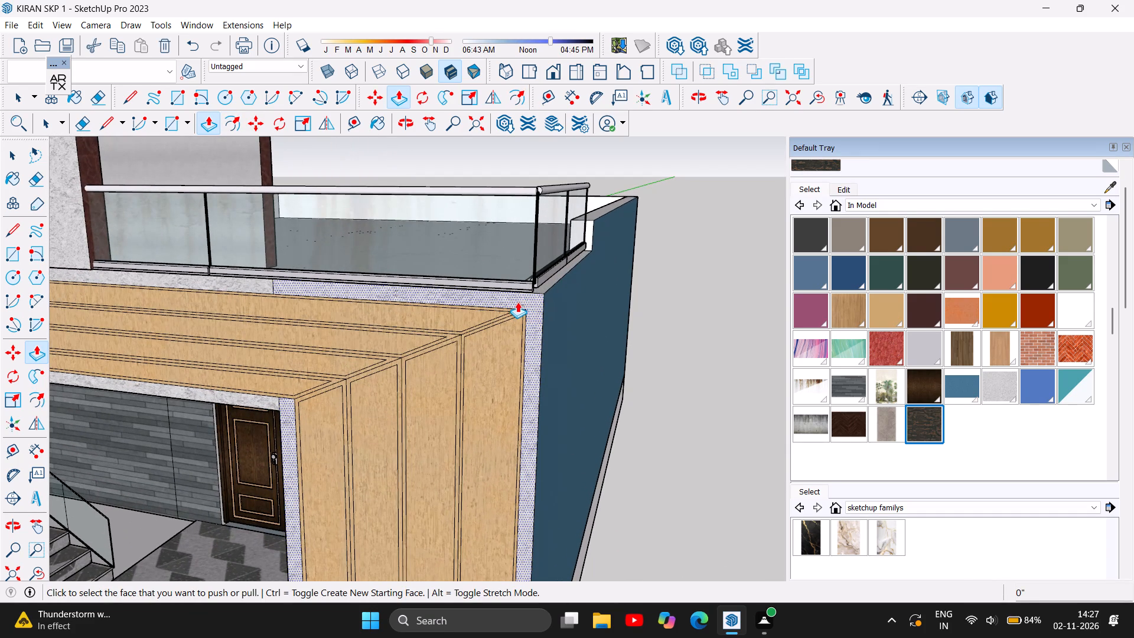
pyautogui.scroll(4, 505, 308)
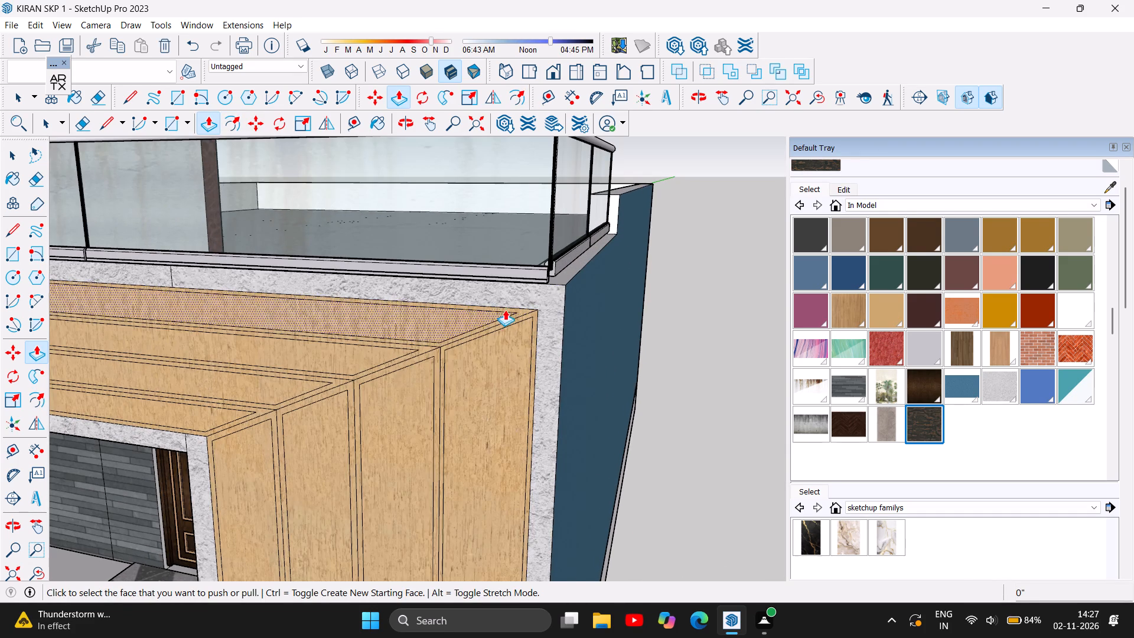
pyautogui.scroll(2, 510, 307)
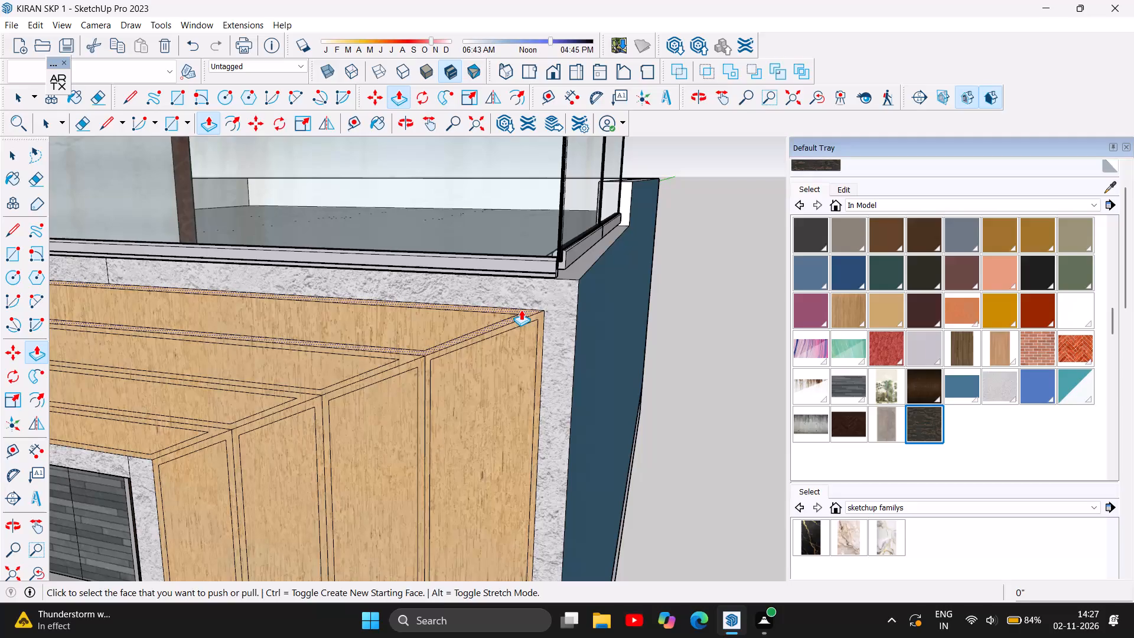
pyautogui.click(521, 310)
pyautogui.click(512, 312)
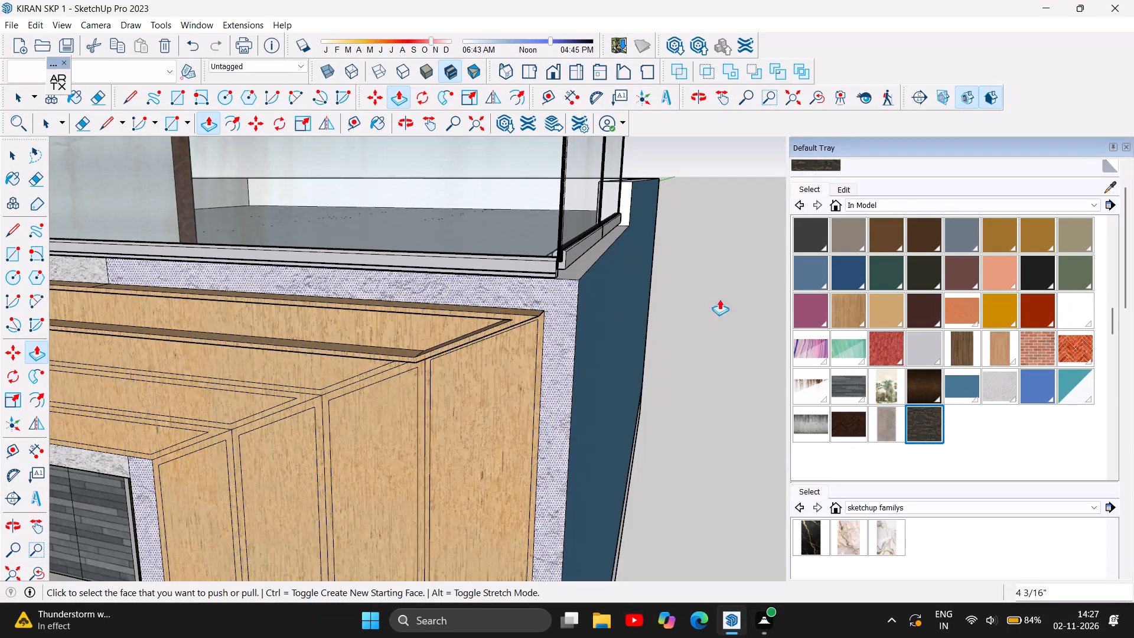
# Extrude the narrow border of the second horizontal wood strip outward by 4 3/16".
pyautogui.scroll(-3, 821, 281)
pyautogui.scroll(1, 406, 360)
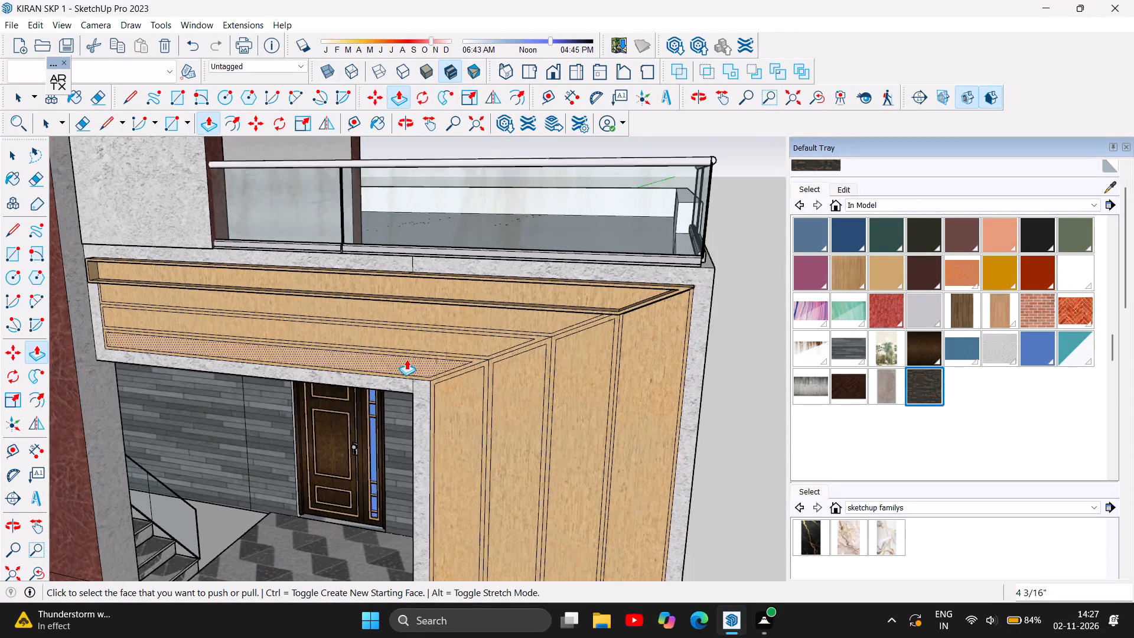
pyautogui.scroll(4, 408, 358)
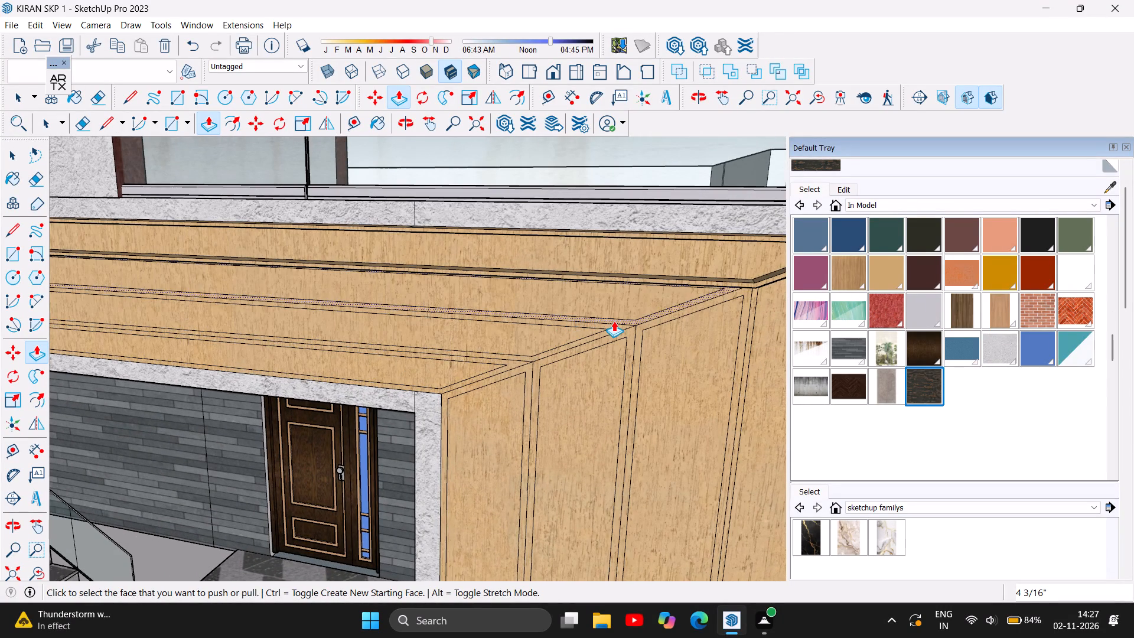
pyautogui.click(614, 321)
pyautogui.click(604, 325)
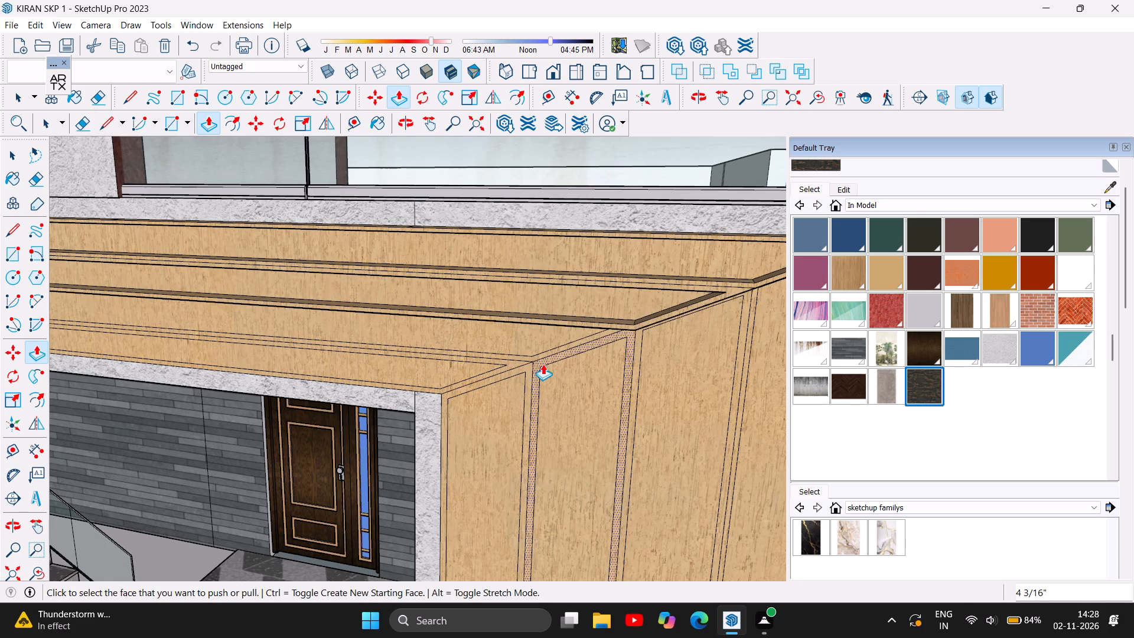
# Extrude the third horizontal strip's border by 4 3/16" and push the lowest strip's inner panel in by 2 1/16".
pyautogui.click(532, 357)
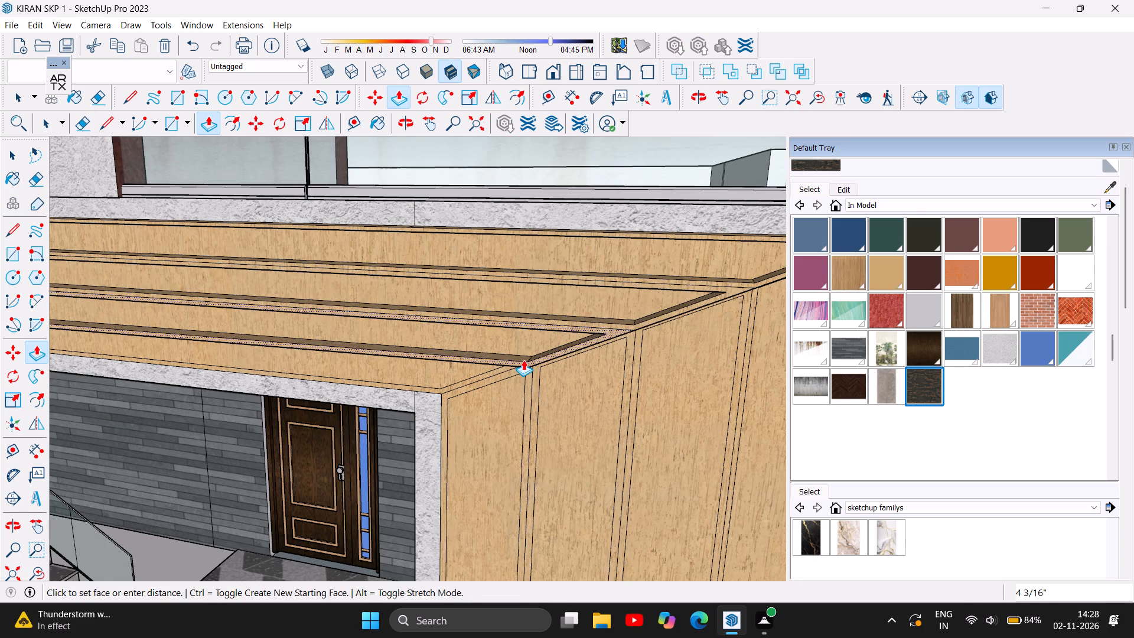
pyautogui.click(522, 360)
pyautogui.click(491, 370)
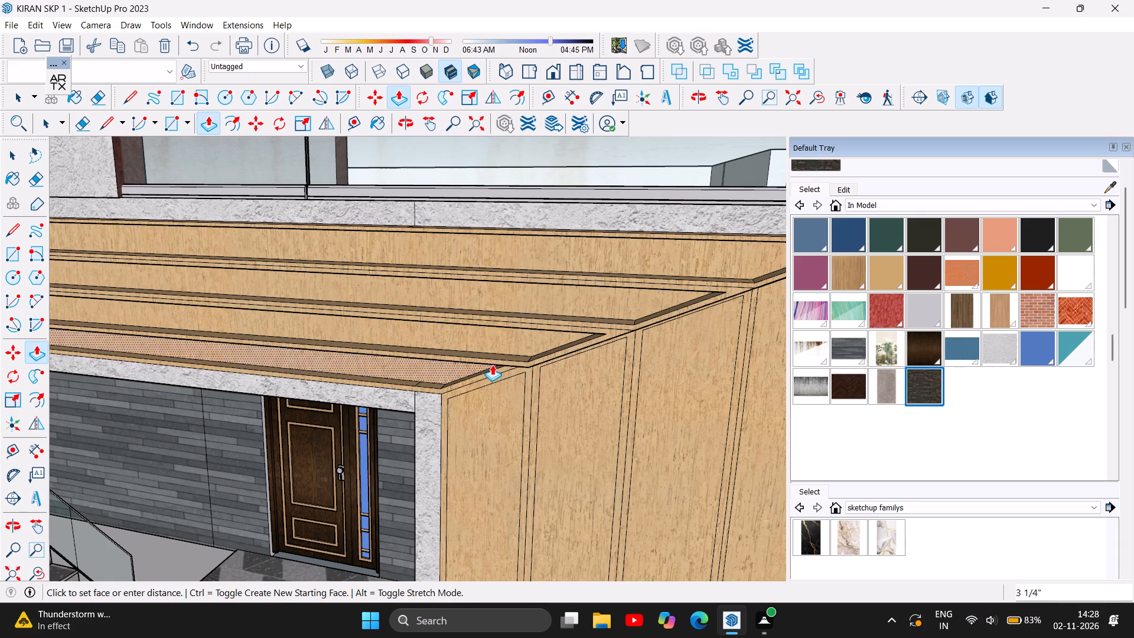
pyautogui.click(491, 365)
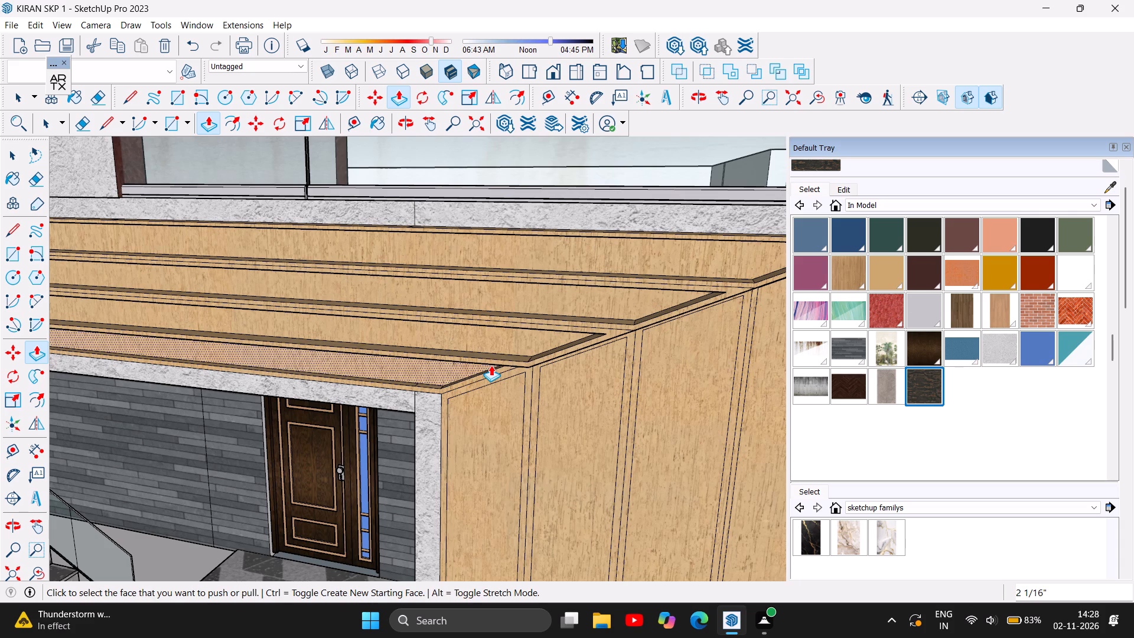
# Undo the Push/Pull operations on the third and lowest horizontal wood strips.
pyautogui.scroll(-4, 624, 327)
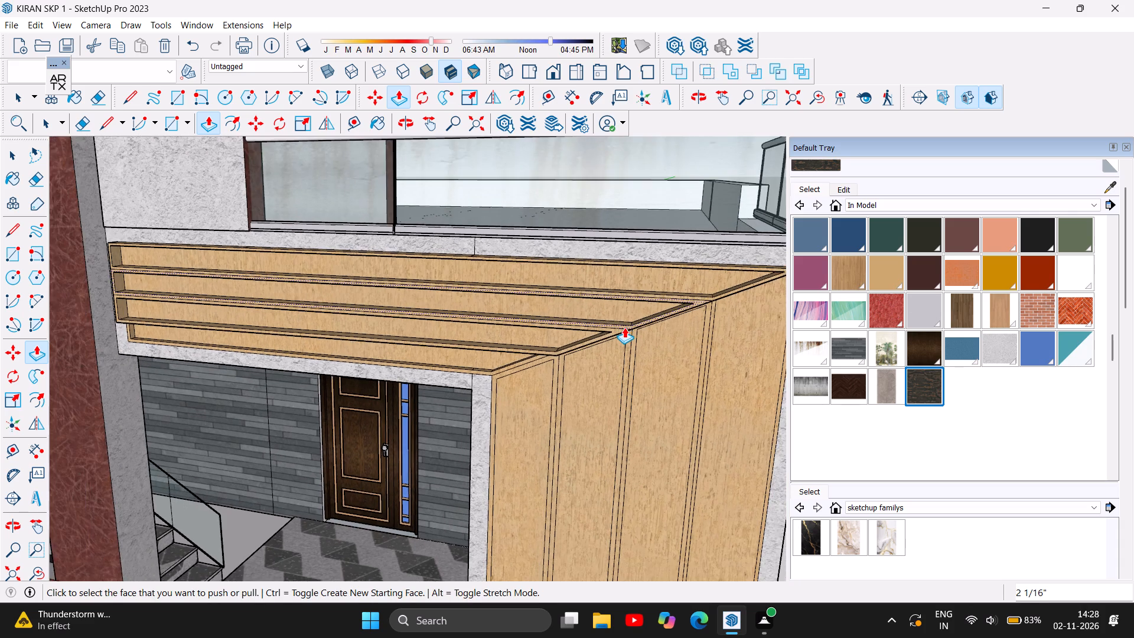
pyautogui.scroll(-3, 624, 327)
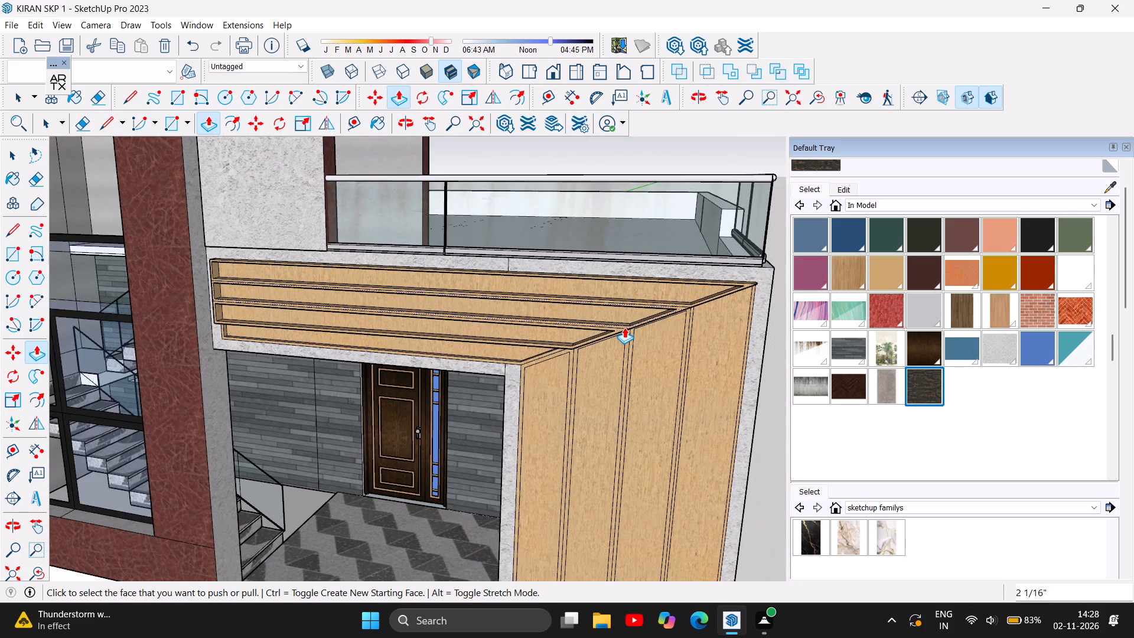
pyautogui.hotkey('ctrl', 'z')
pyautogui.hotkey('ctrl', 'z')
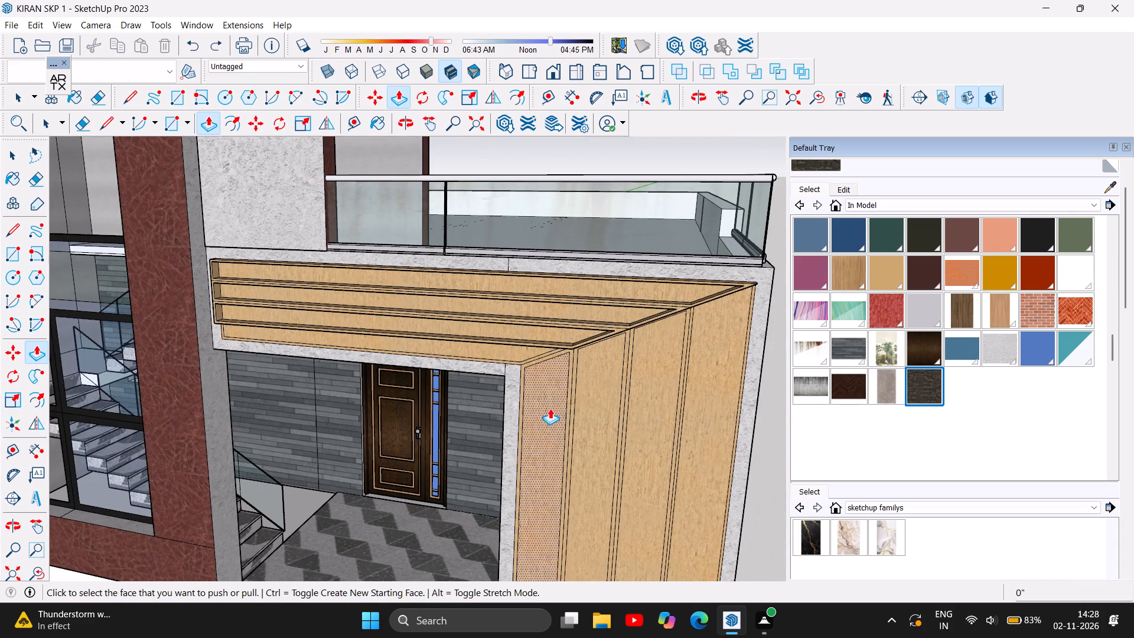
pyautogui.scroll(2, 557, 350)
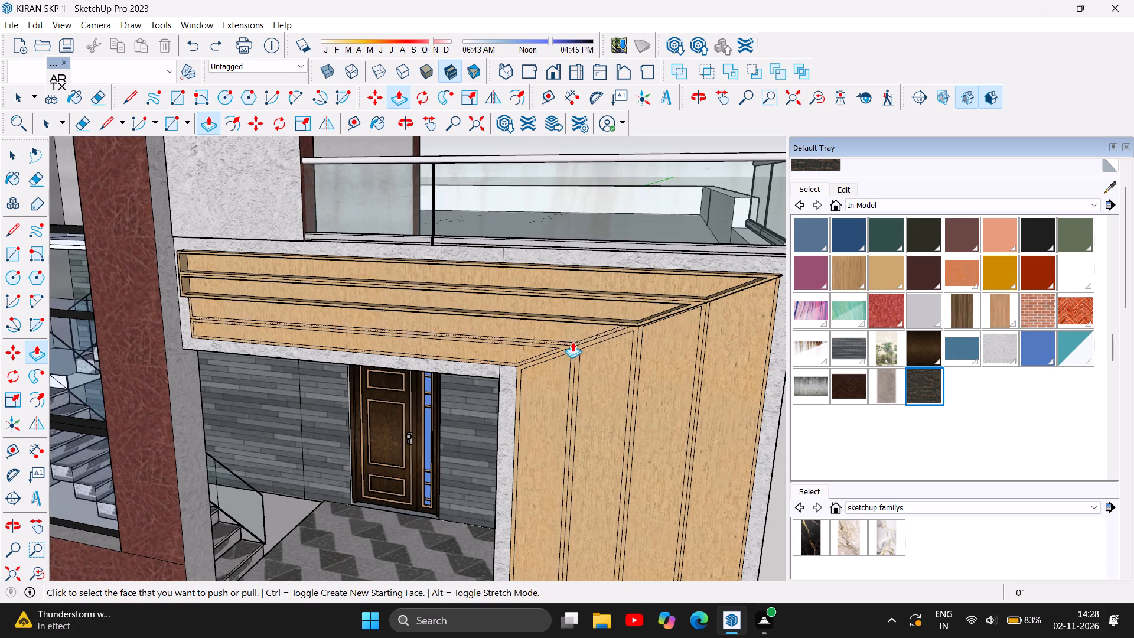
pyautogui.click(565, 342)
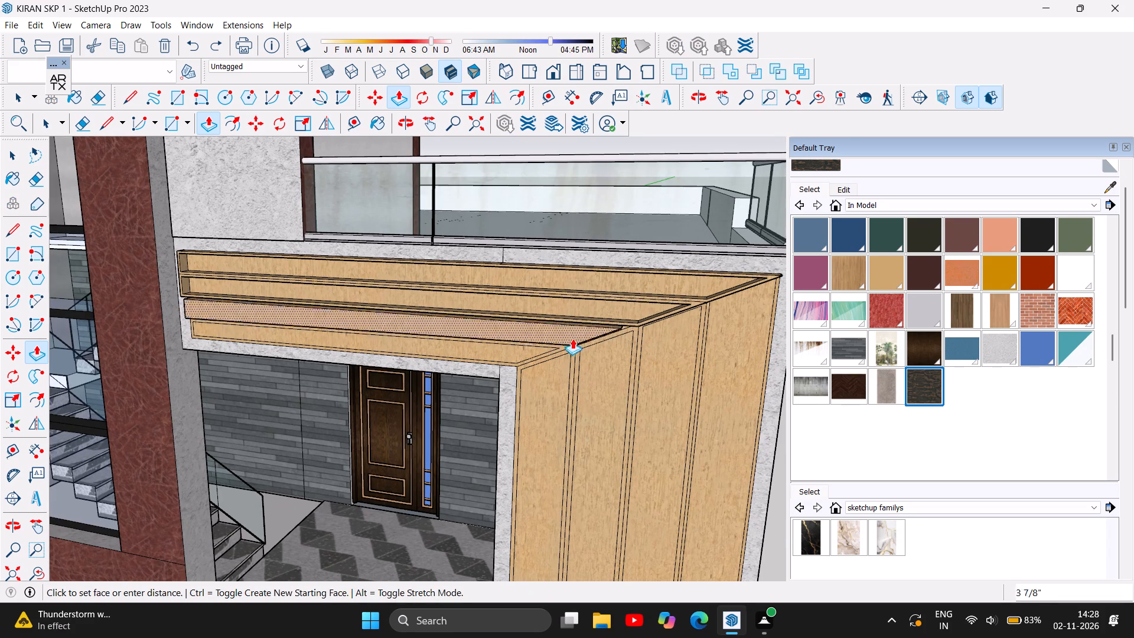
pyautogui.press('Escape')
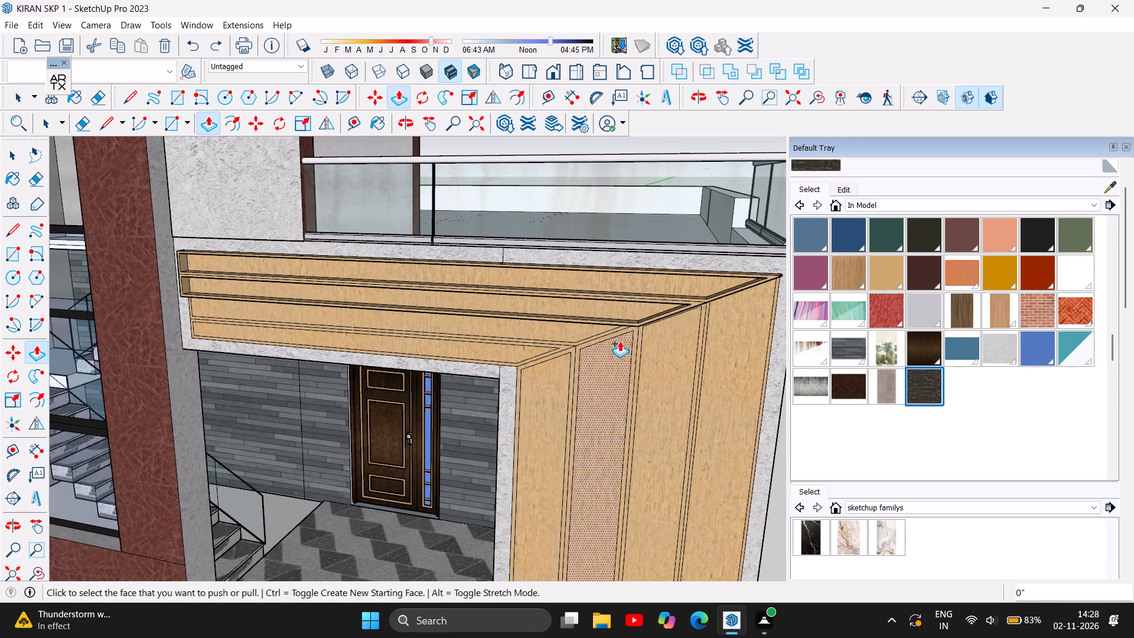
# Extrude the narrow border of the third horizontal wood strip outward by 4 3/16" with Push/Pull.
pyautogui.scroll(7, 611, 330)
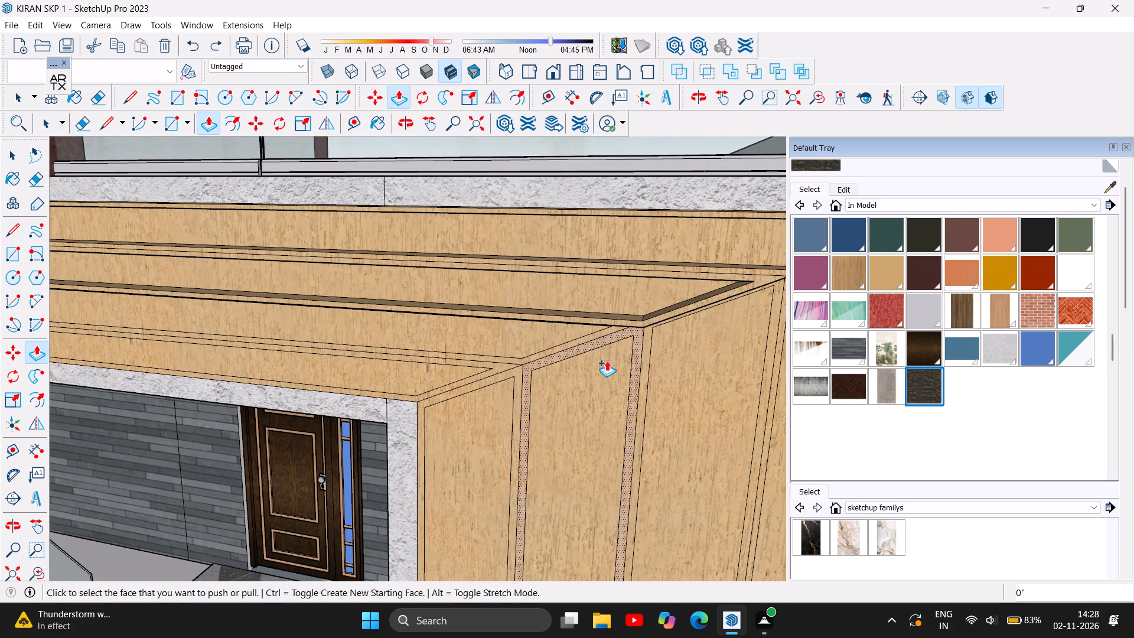
pyautogui.click(553, 349)
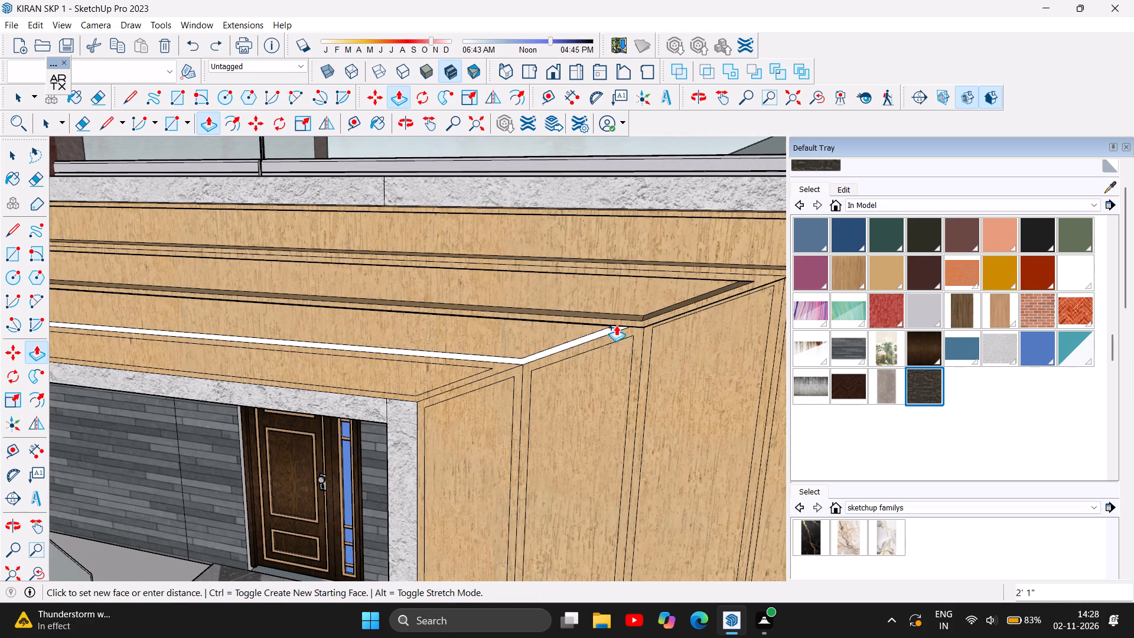
pyautogui.click(624, 323)
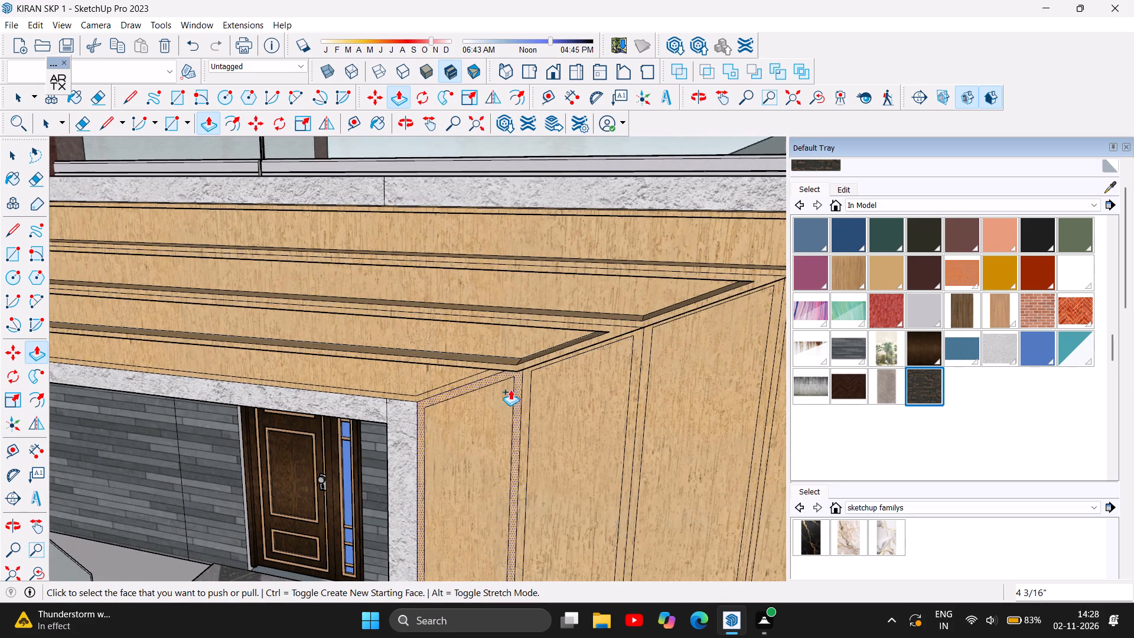
# Extrude the narrow border of the lowest horizontal wood strip outward by 4 3/16".
pyautogui.click(483, 374)
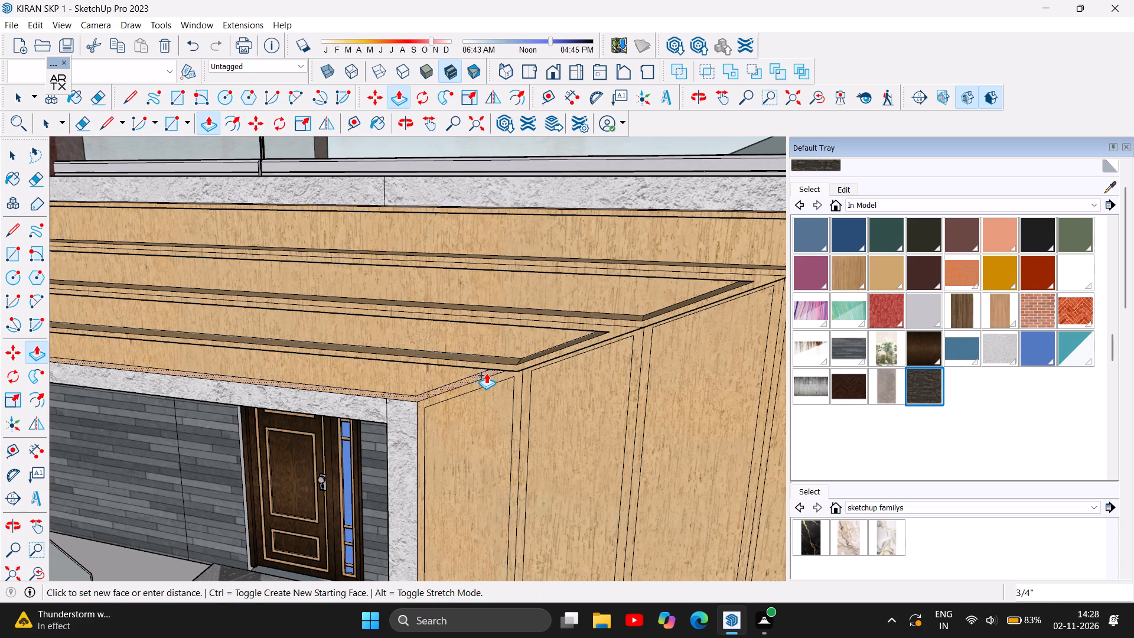
pyautogui.click(498, 366)
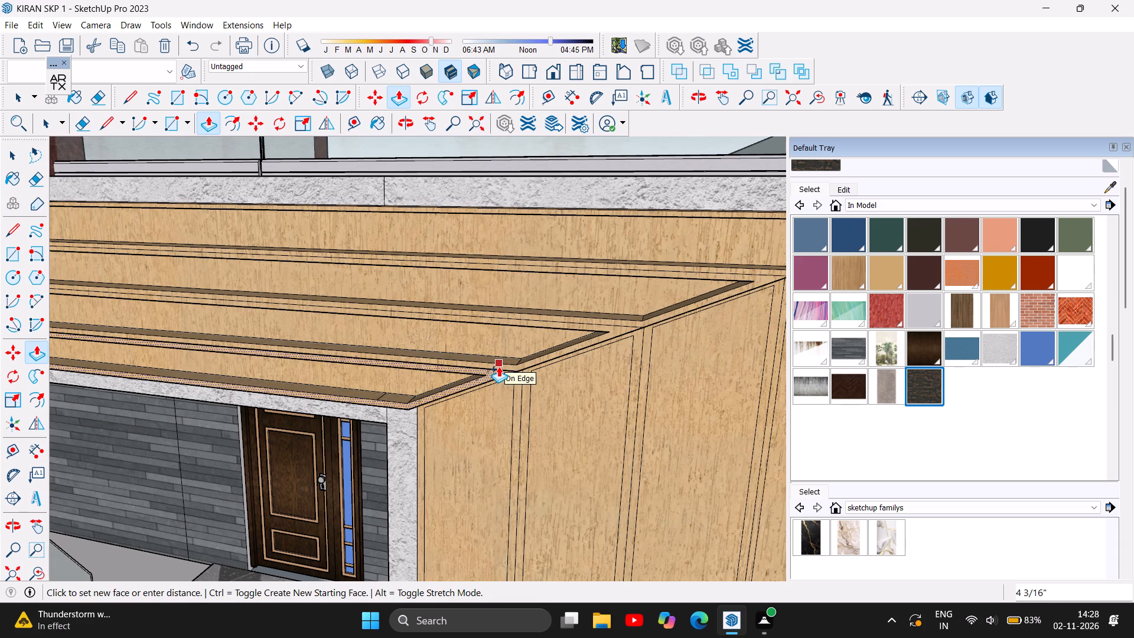
# Examine the raised frames of the horizontal wood strips from the front, the side and above, including their far ends.
pyautogui.scroll(-4, 643, 323)
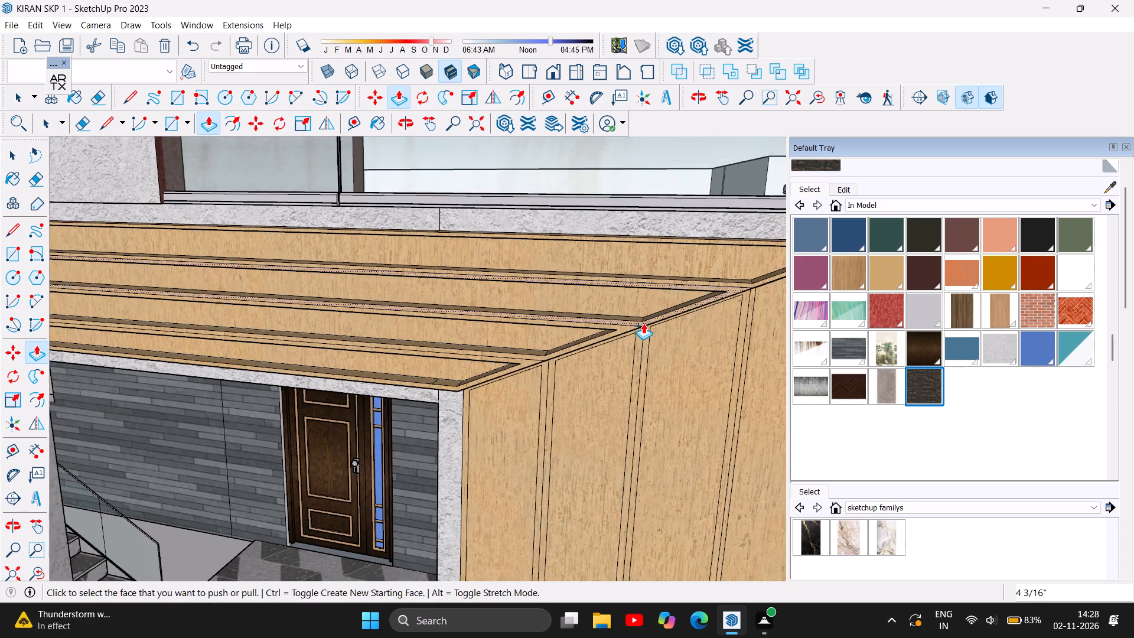
pyautogui.scroll(-5, 643, 323)
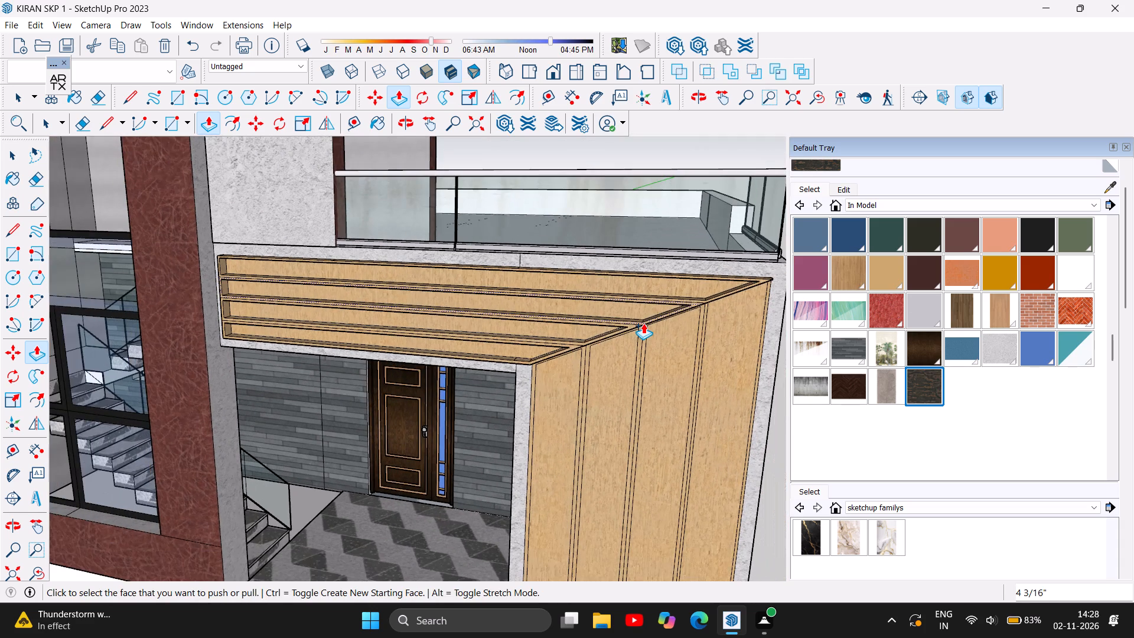
pyautogui.scroll(-5, 644, 321)
pyautogui.scroll(-7, 744, 287)
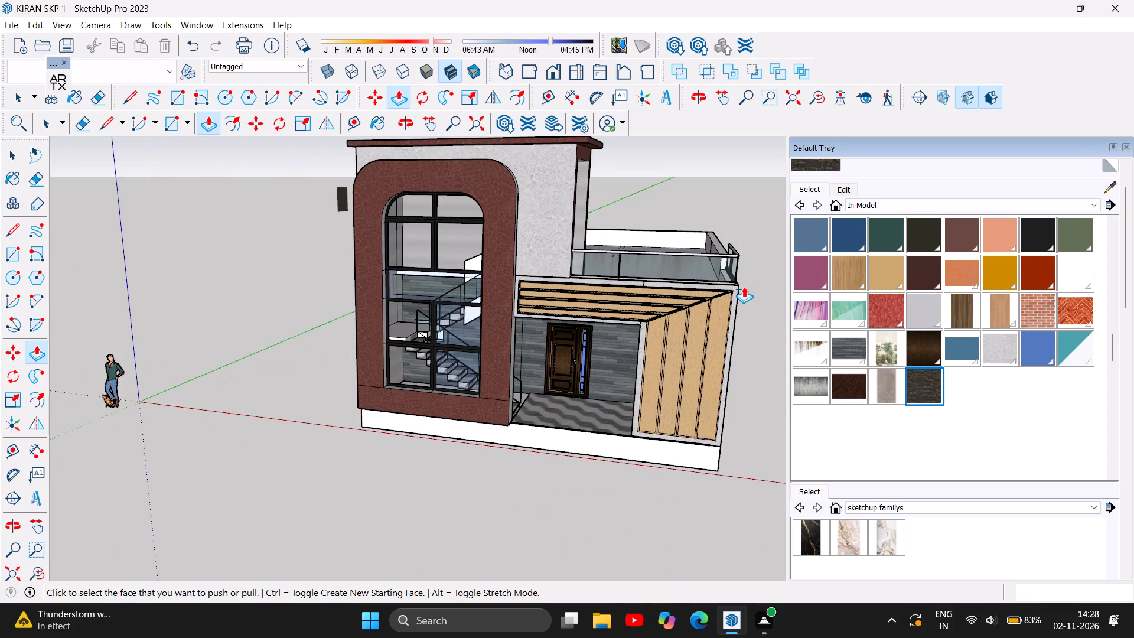
pyautogui.scroll(4, 767, 437)
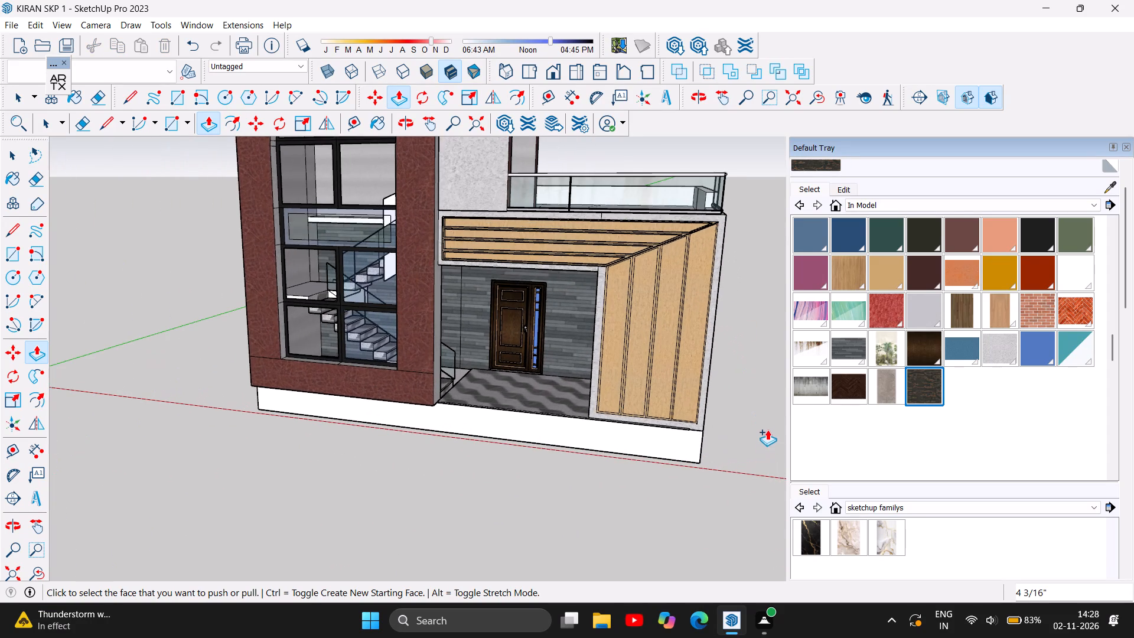
pyautogui.scroll(6, 769, 274)
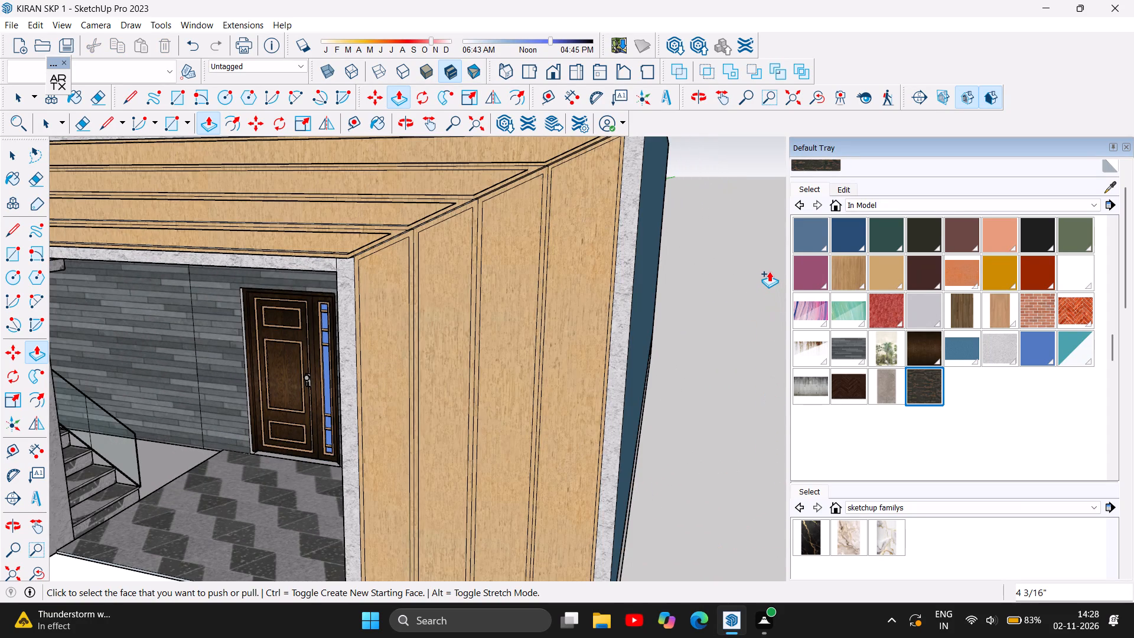
pyautogui.scroll(-3, 769, 271)
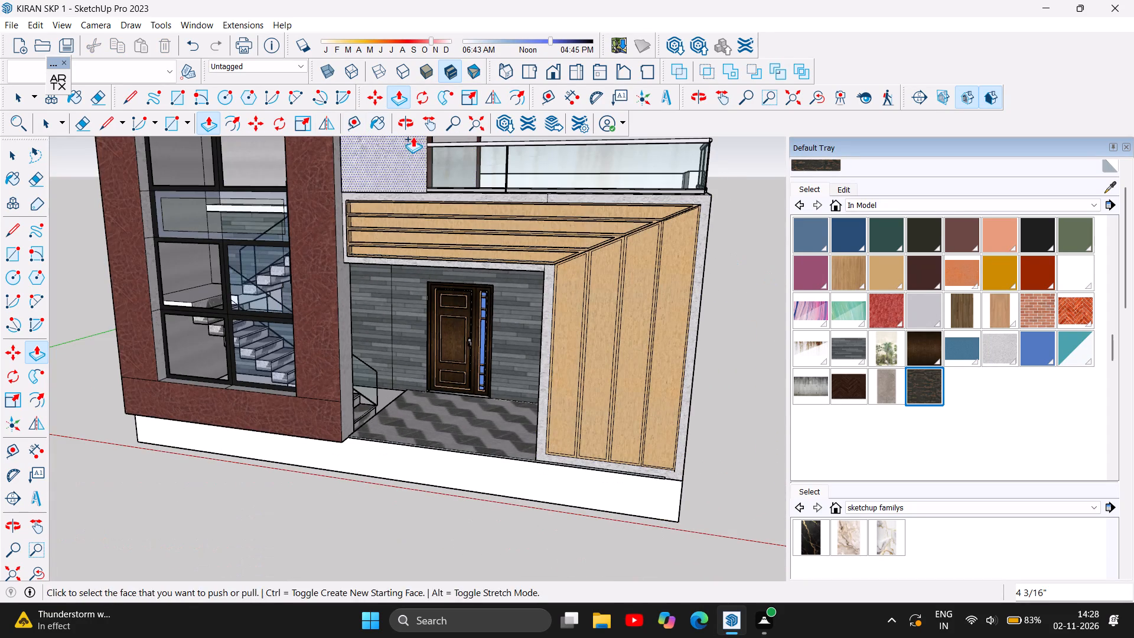
pyautogui.click(409, 122)
pyautogui.moveTo(590, 263); pyautogui.dragTo(437, 273)
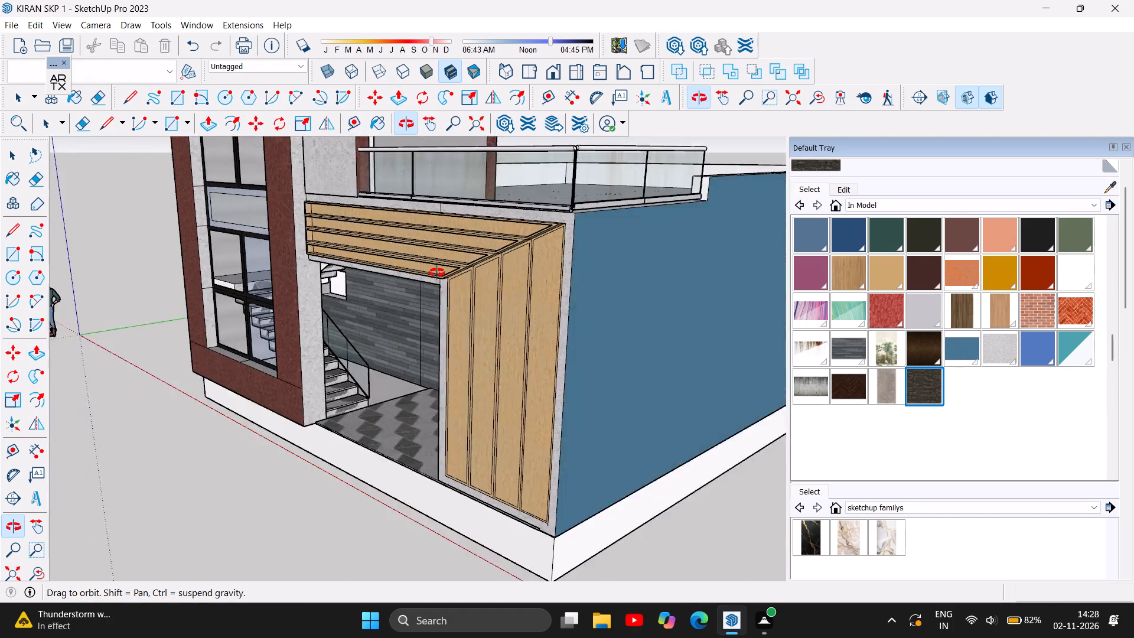
pyautogui.moveTo(437, 273); pyautogui.dragTo(302, 197)
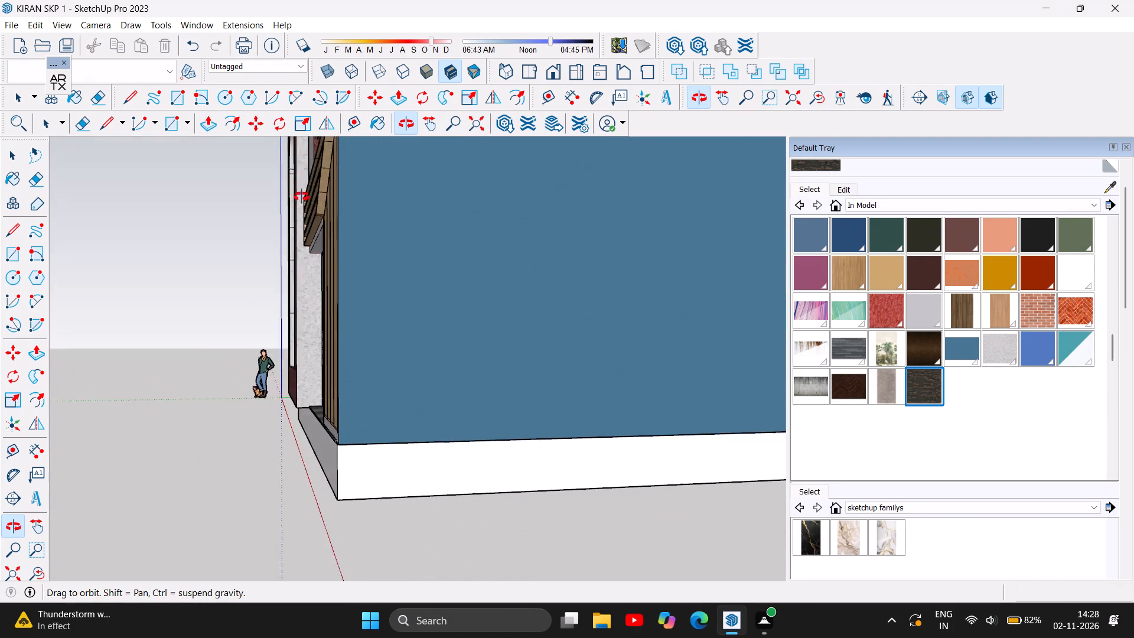
pyautogui.moveTo(302, 197); pyautogui.dragTo(591, 341)
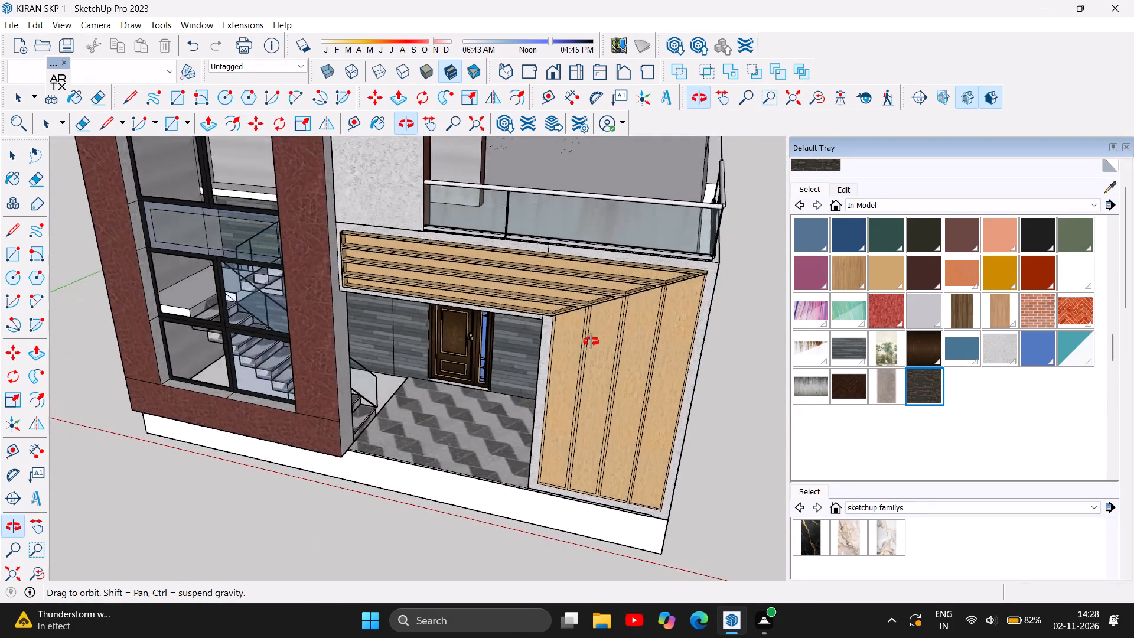
pyautogui.moveTo(591, 341); pyautogui.dragTo(637, 411)
pyautogui.click(638, 411)
pyautogui.scroll(3, 611, 349)
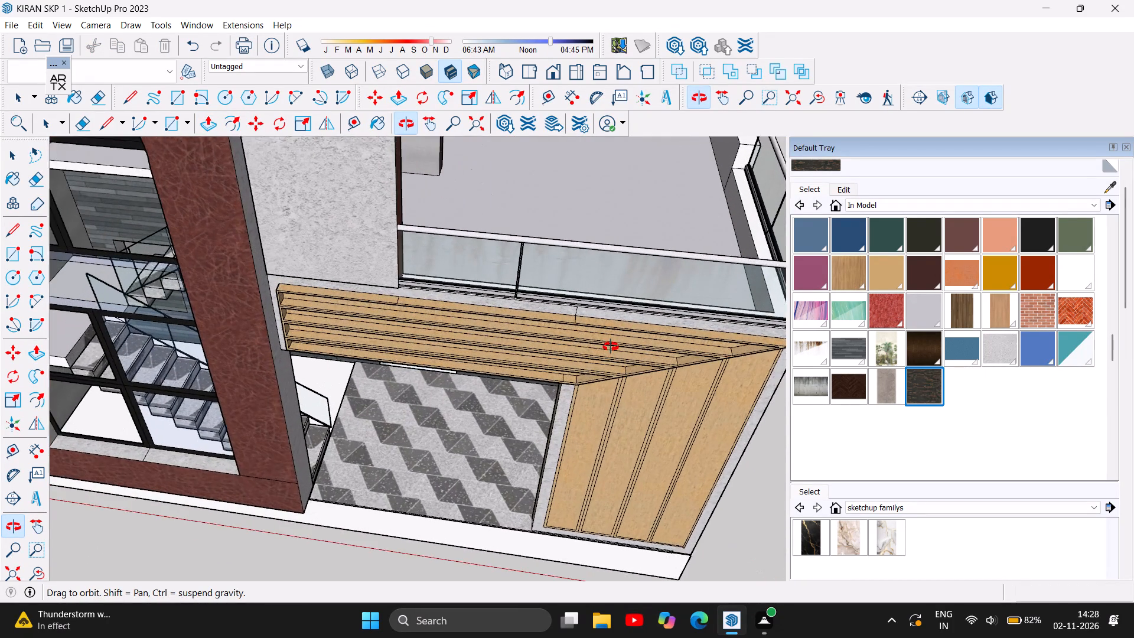
pyautogui.scroll(1, 611, 347)
pyautogui.scroll(4, 303, 340)
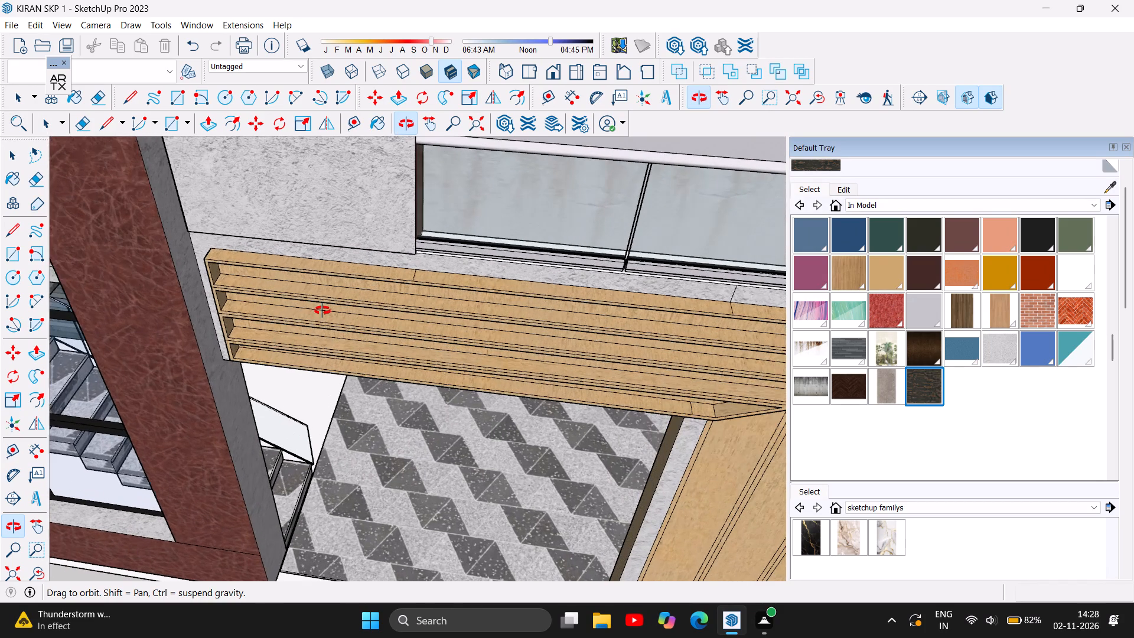
pyautogui.scroll(2, 320, 306)
pyautogui.moveTo(224, 321); pyautogui.dragTo(282, 212)
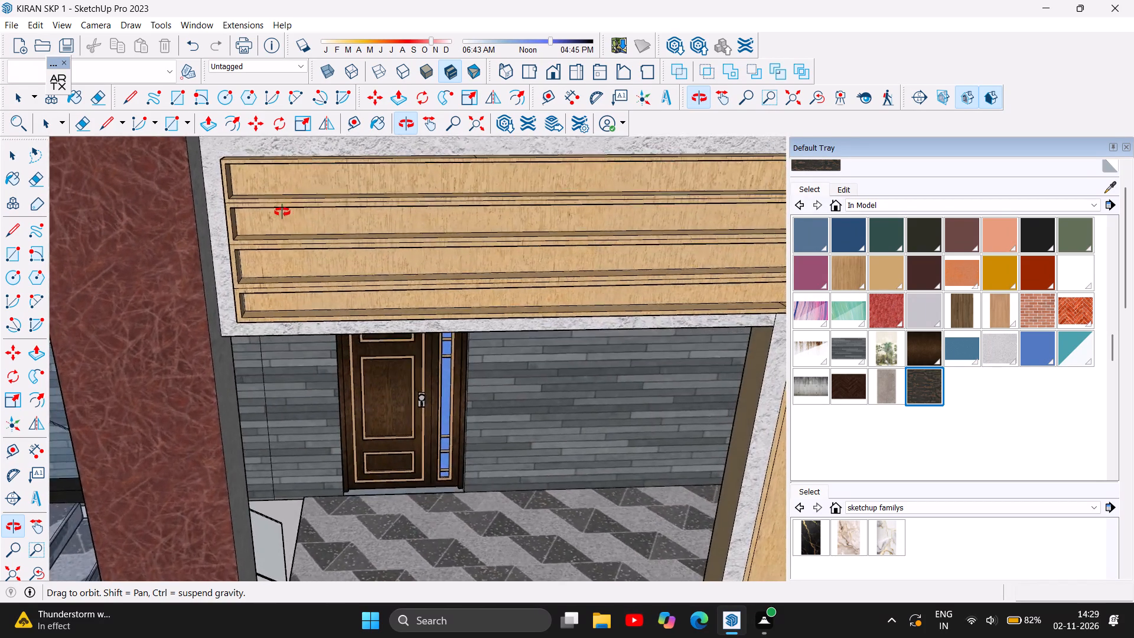
pyautogui.moveTo(282, 212); pyautogui.dragTo(442, 253)
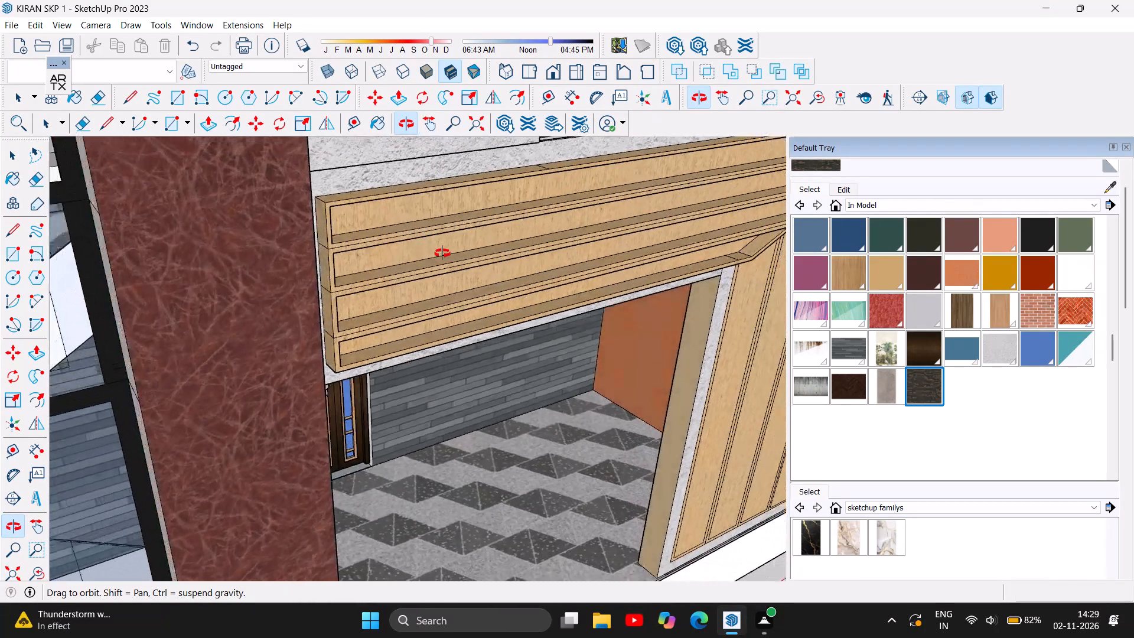
pyautogui.moveTo(442, 253); pyautogui.dragTo(300, 221)
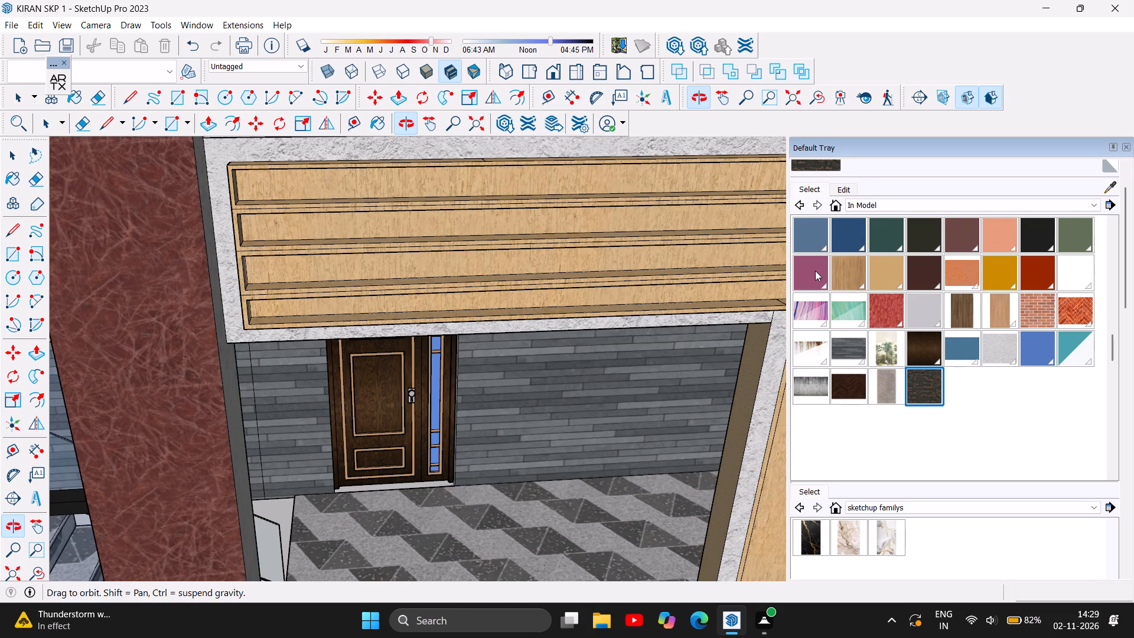
# Paint the raised frame borders of all four horizontal wood strips with the red textured material.
pyautogui.click(815, 271)
pyautogui.click(872, 300)
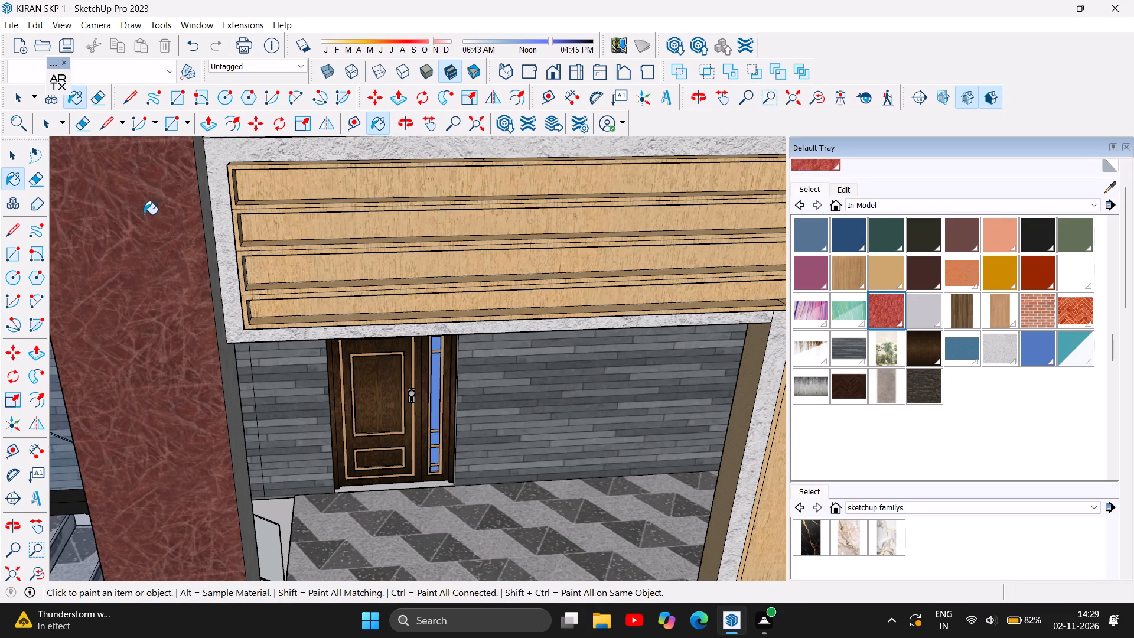
pyautogui.click(245, 211)
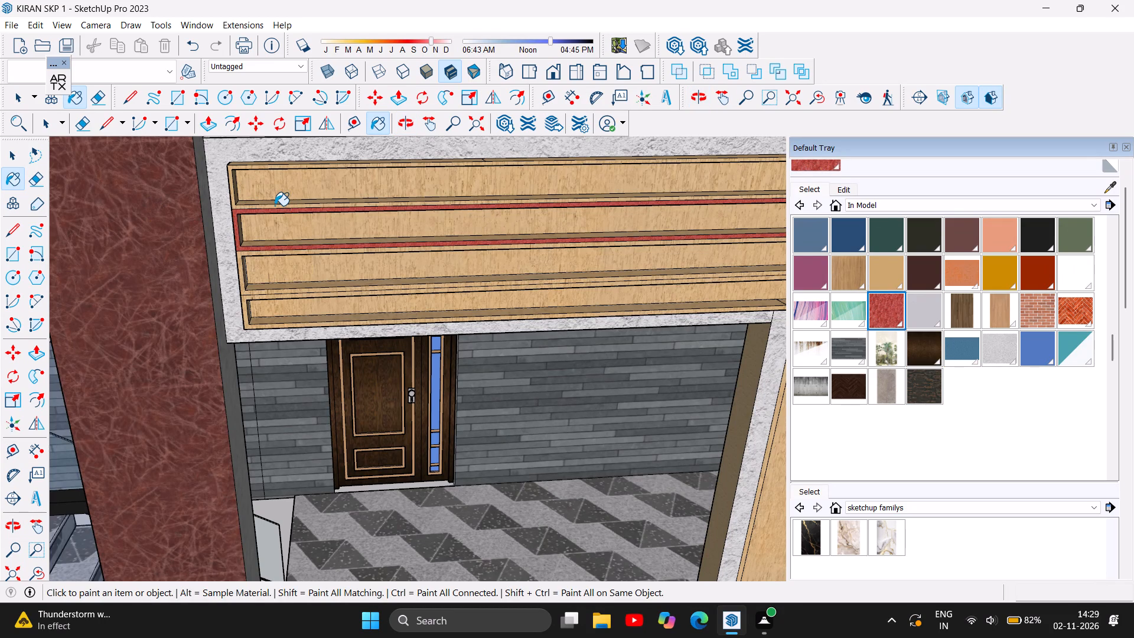
pyautogui.click(275, 206)
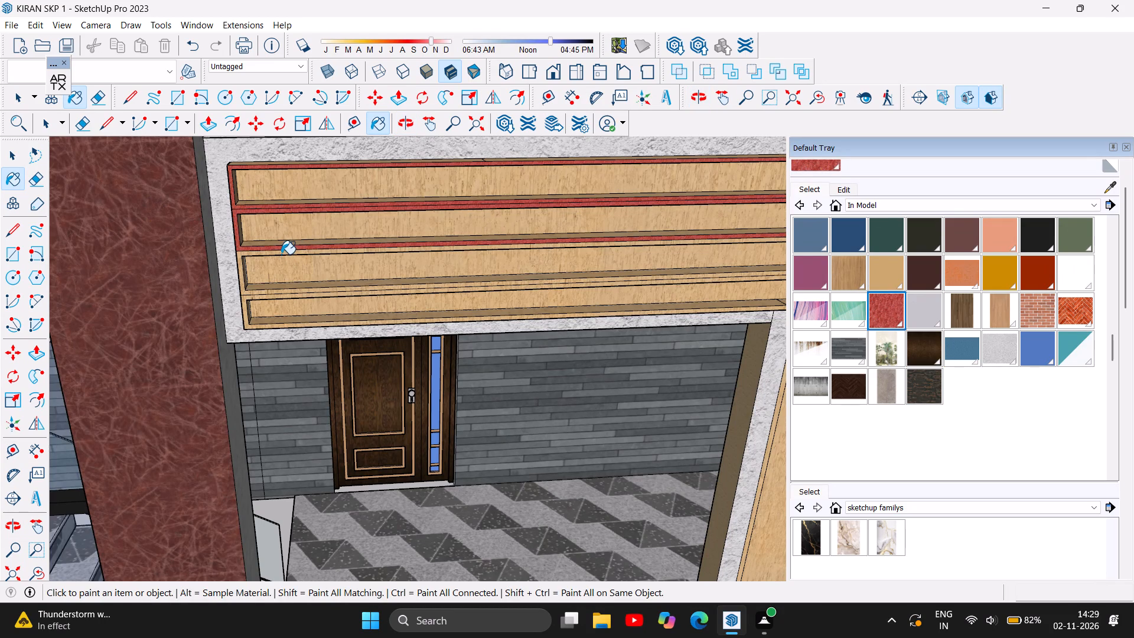
pyautogui.click(282, 253)
pyautogui.click(281, 301)
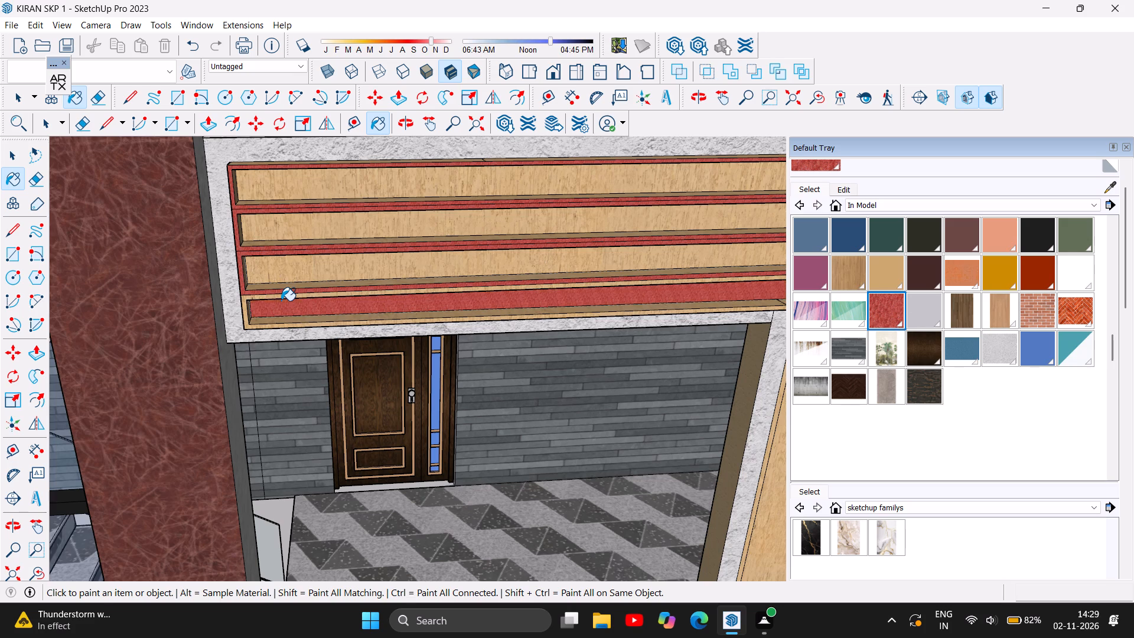
pyautogui.hotkey('ctrl', 'z')
pyautogui.keyDown('ctrl'); pyautogui.doubleClick(286, 287); pyautogui.keyUp('ctrl')
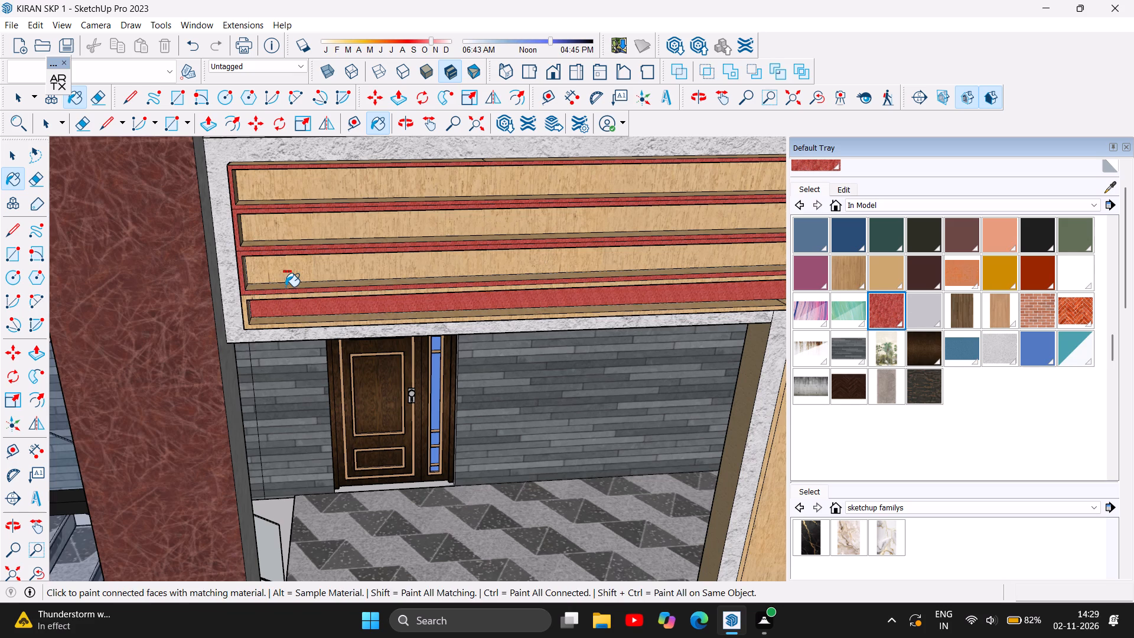
pyautogui.click(246, 315)
# Examine the painted strip frames in the context of the whole front facade.
pyautogui.scroll(-7, 254, 297)
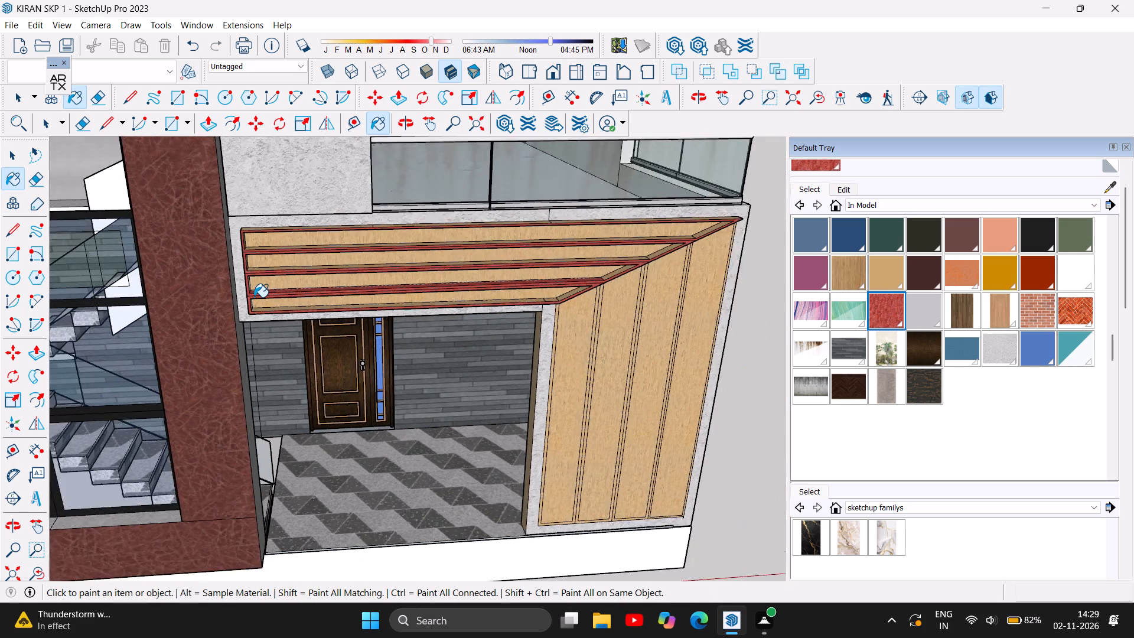
pyautogui.scroll(-4, 254, 297)
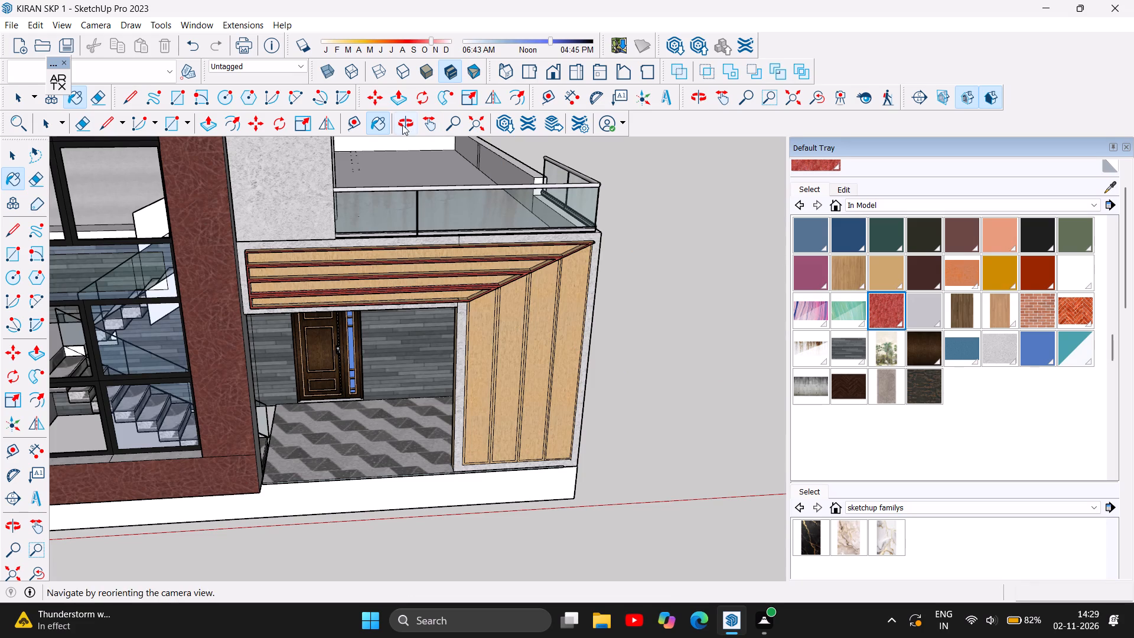
pyautogui.click(402, 125)
pyautogui.moveTo(535, 412); pyautogui.dragTo(445, 332)
pyautogui.scroll(-3, 557, 347)
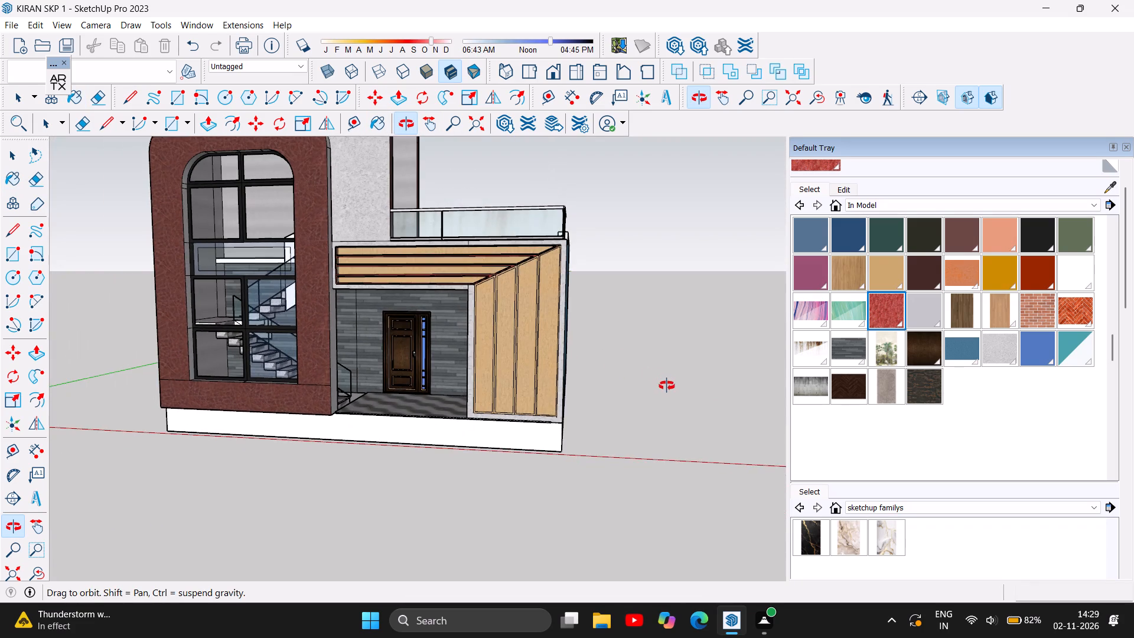
pyautogui.scroll(-5, 656, 391)
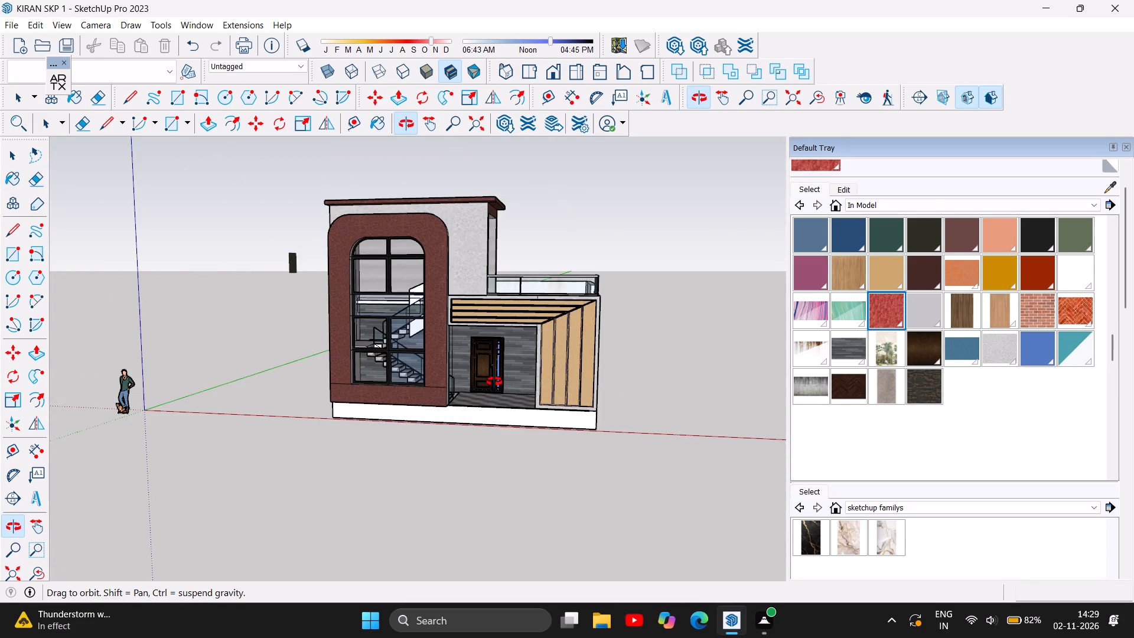
# Delete the border lines separating the first two vertical wood strips nearest the entrance door.
pyautogui.scroll(3, 498, 375)
pyautogui.scroll(3, 598, 375)
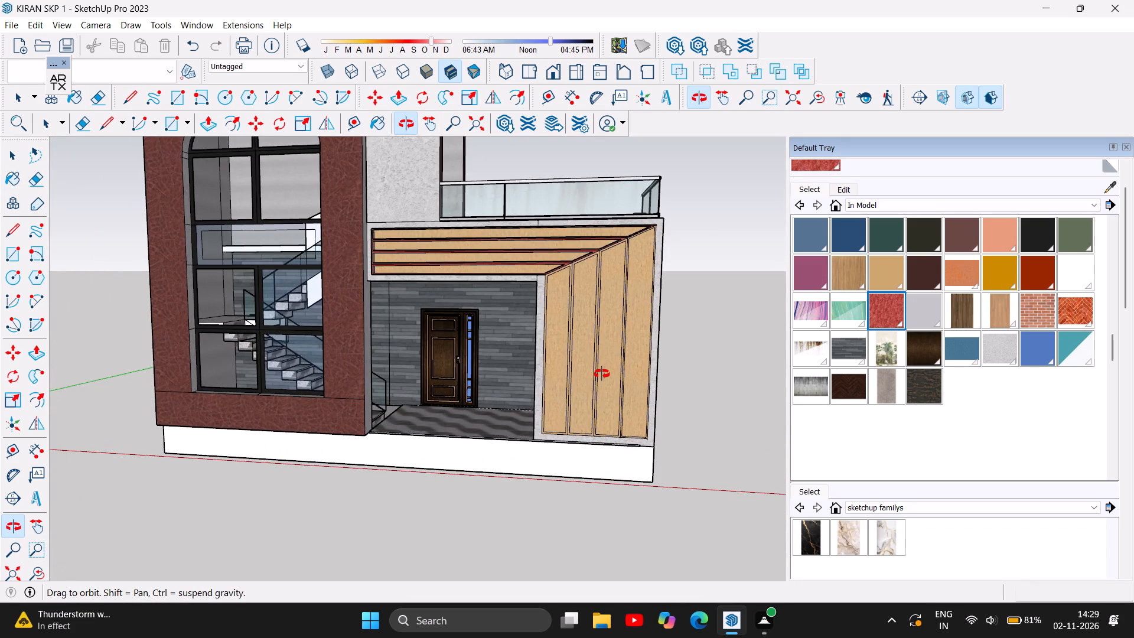
pyautogui.scroll(4, 591, 375)
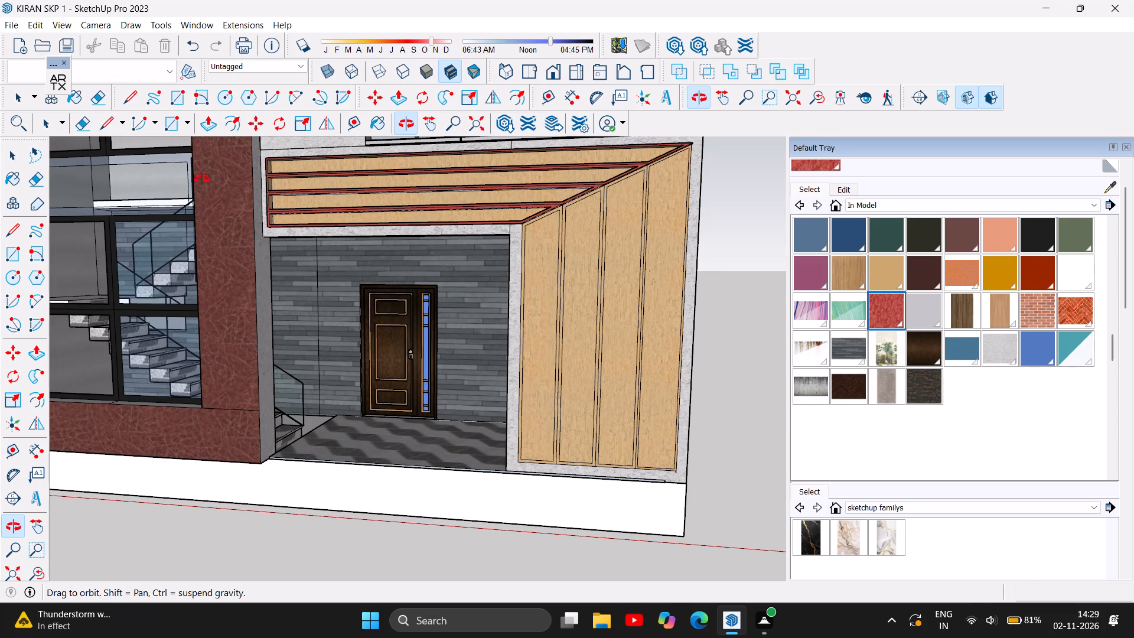
pyautogui.click(19, 163)
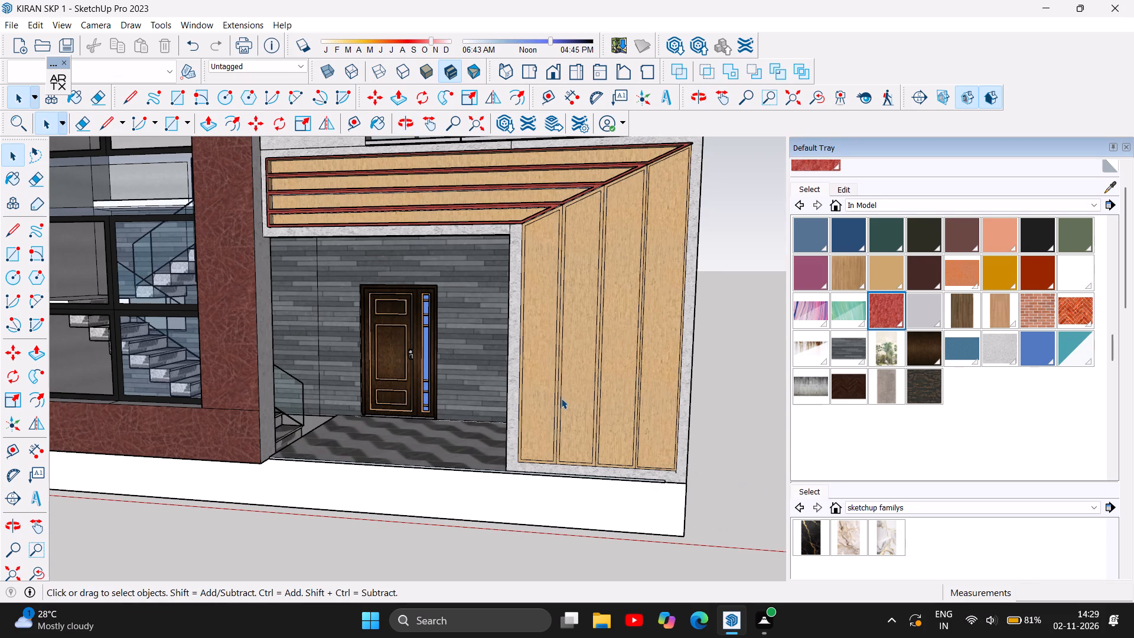
pyautogui.click(561, 399)
pyautogui.press('Delete')
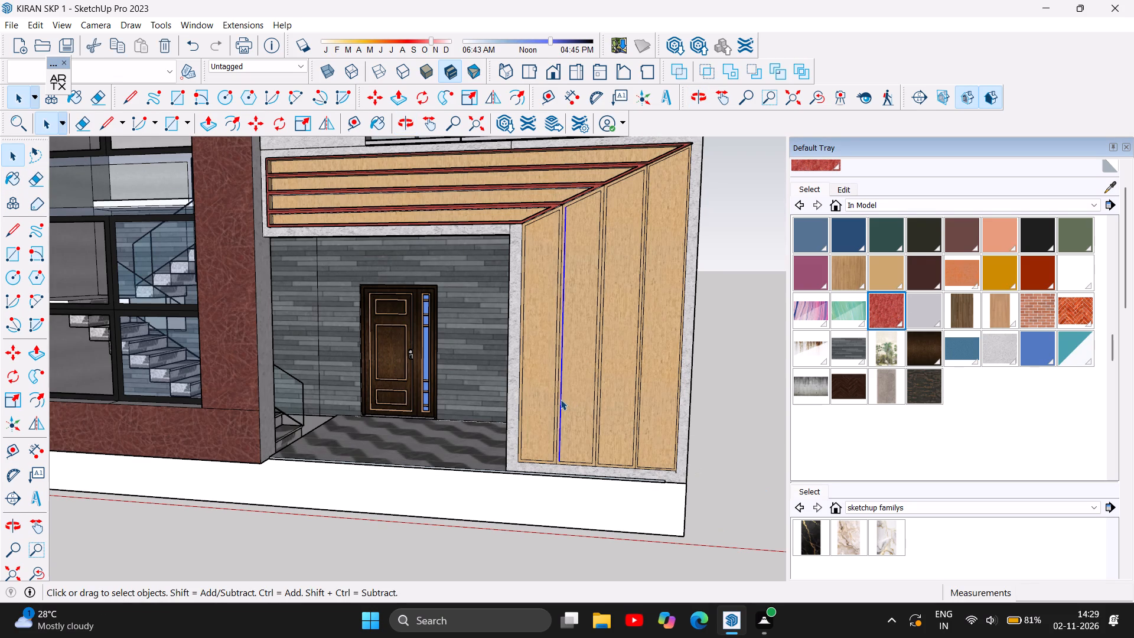
pyautogui.click(557, 402)
pyautogui.press('Delete')
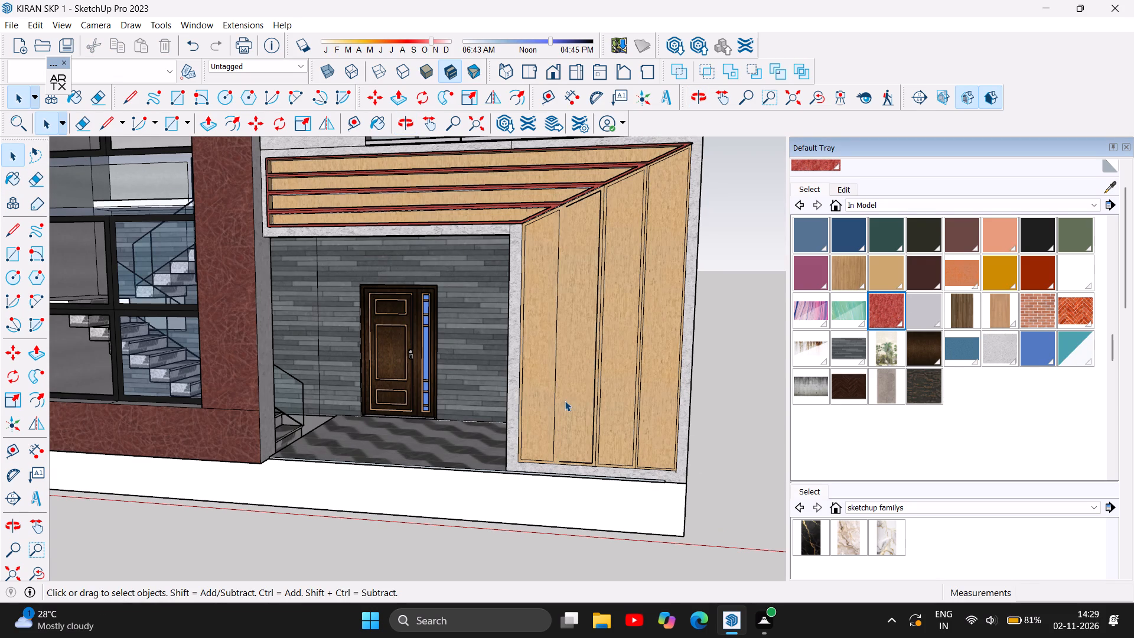
pyautogui.click(554, 402)
pyautogui.press('Delete')
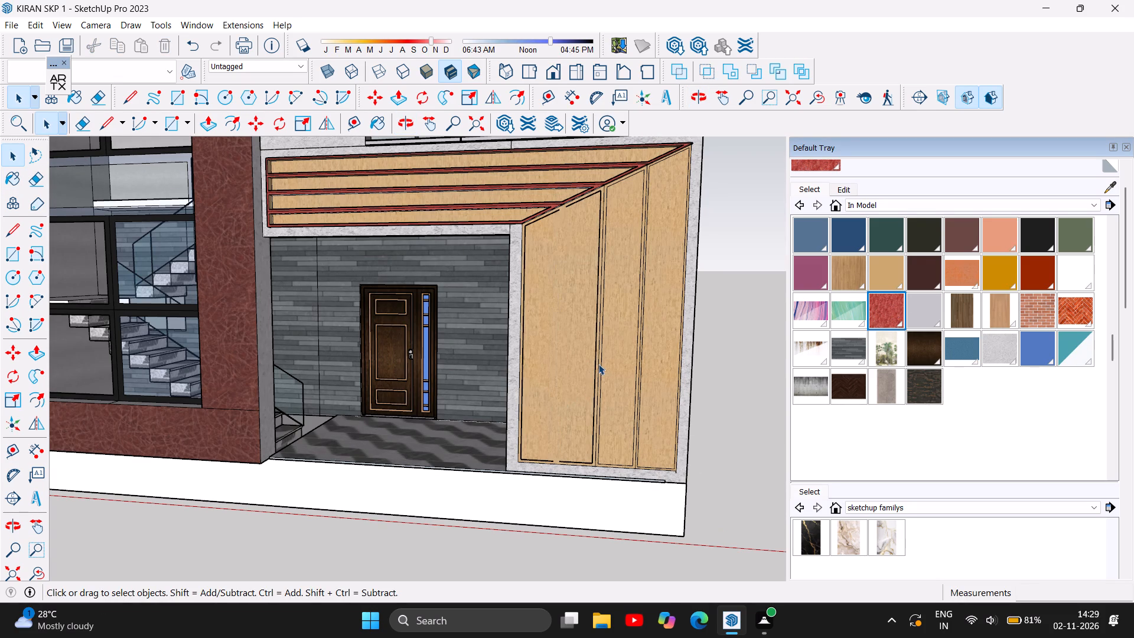
# Delete the remaining border lines between the other vertical wood strips, up to the outer edge strip.
pyautogui.click(595, 365)
pyautogui.press('Delete')
pyautogui.click(599, 367)
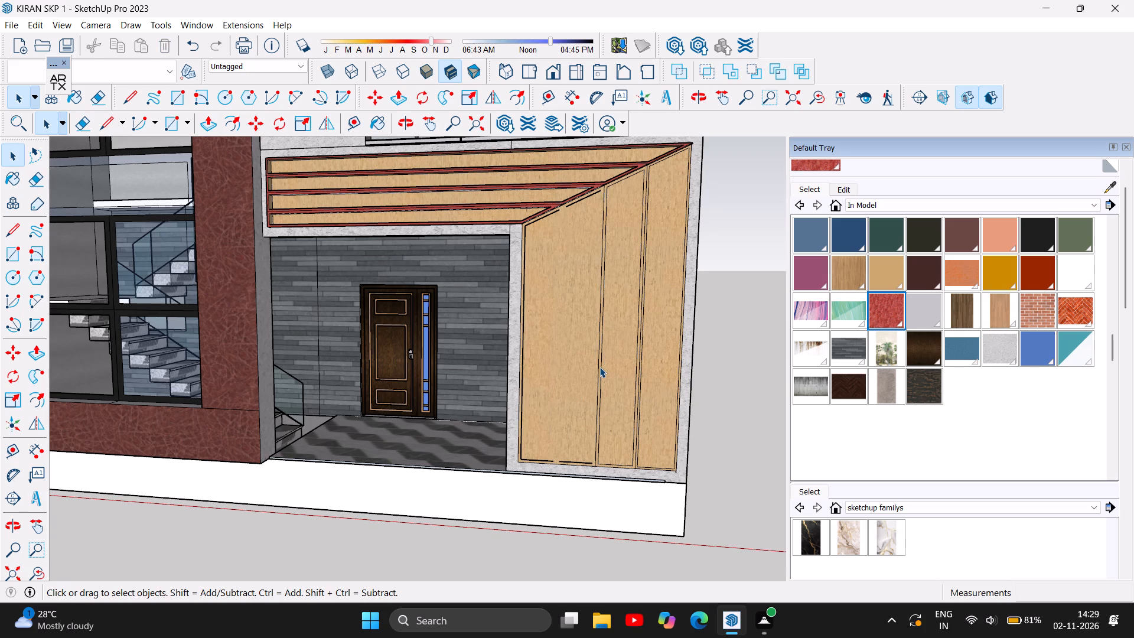
pyautogui.press('Delete')
pyautogui.click(602, 362)
pyautogui.press('Delete')
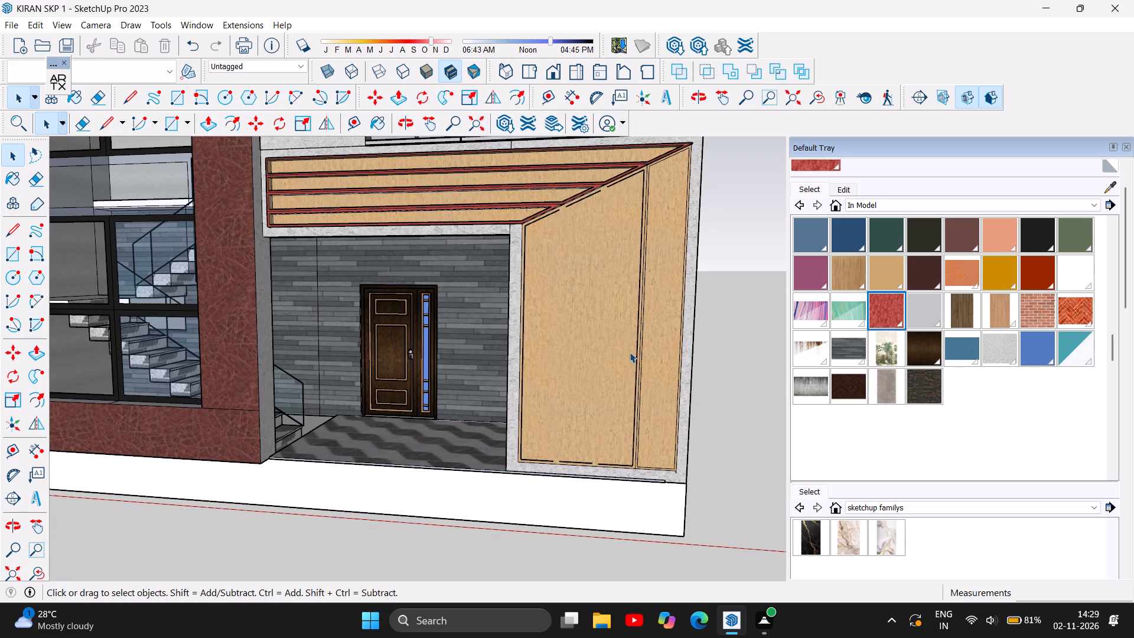
pyautogui.click(636, 350)
pyautogui.press('Delete')
pyautogui.click(640, 351)
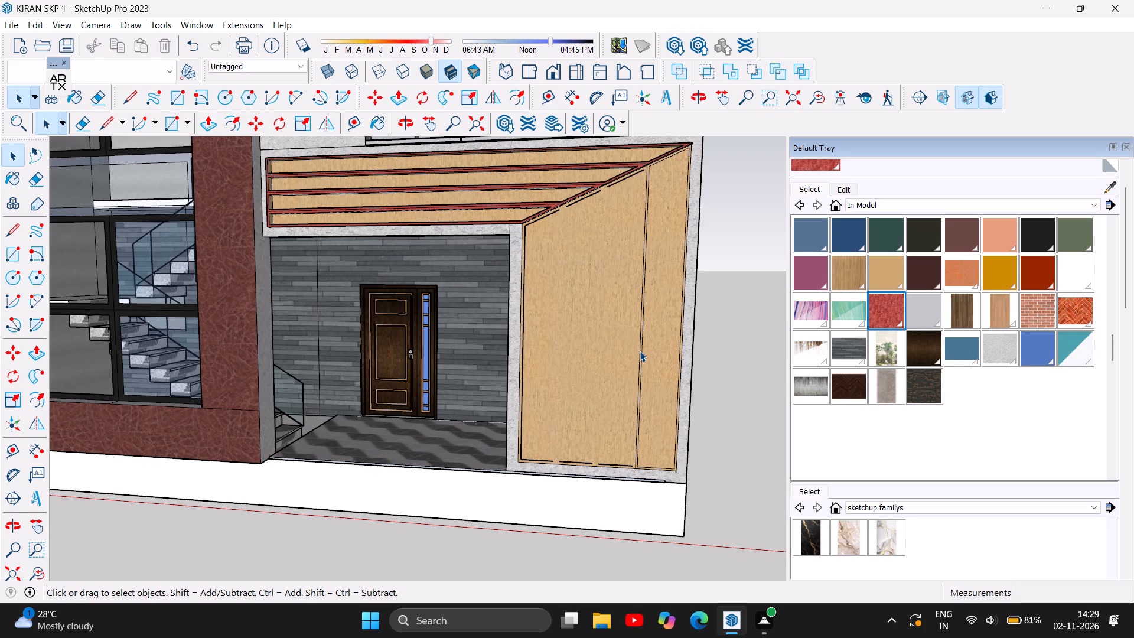
pyautogui.press('Delete')
pyautogui.click(642, 350)
pyautogui.press('Delete')
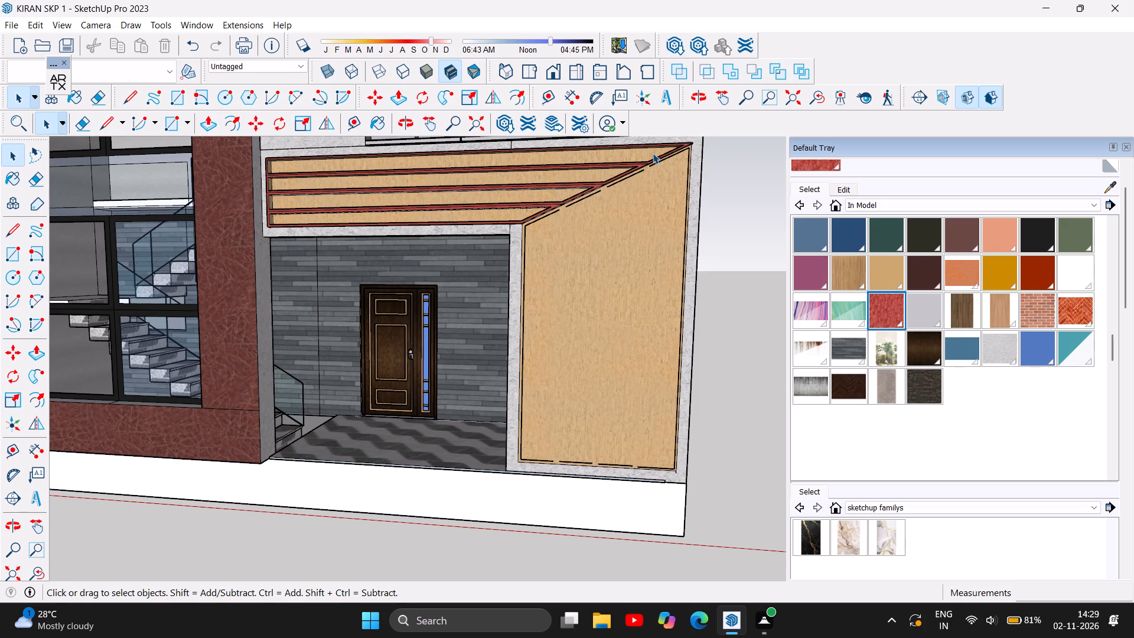
# Delete the leftover inner border lines along the slanted top and both long sides of the vertical wood panel.
pyautogui.scroll(4, 654, 153)
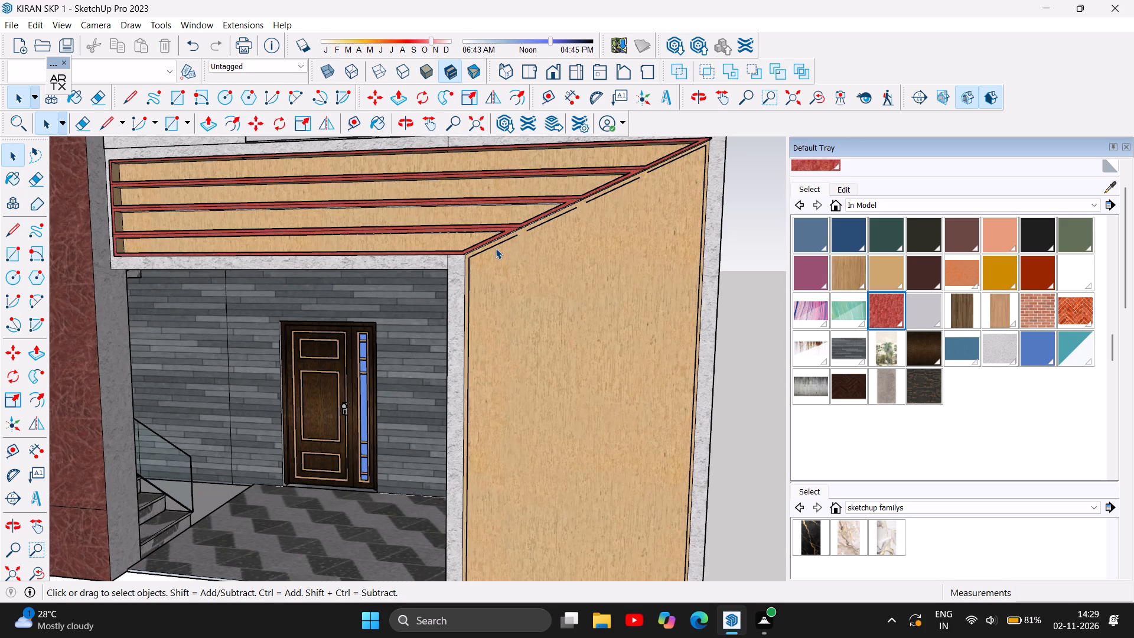
pyautogui.click(494, 248)
pyautogui.press('Delete')
pyautogui.click(542, 224)
pyautogui.press('Delete')
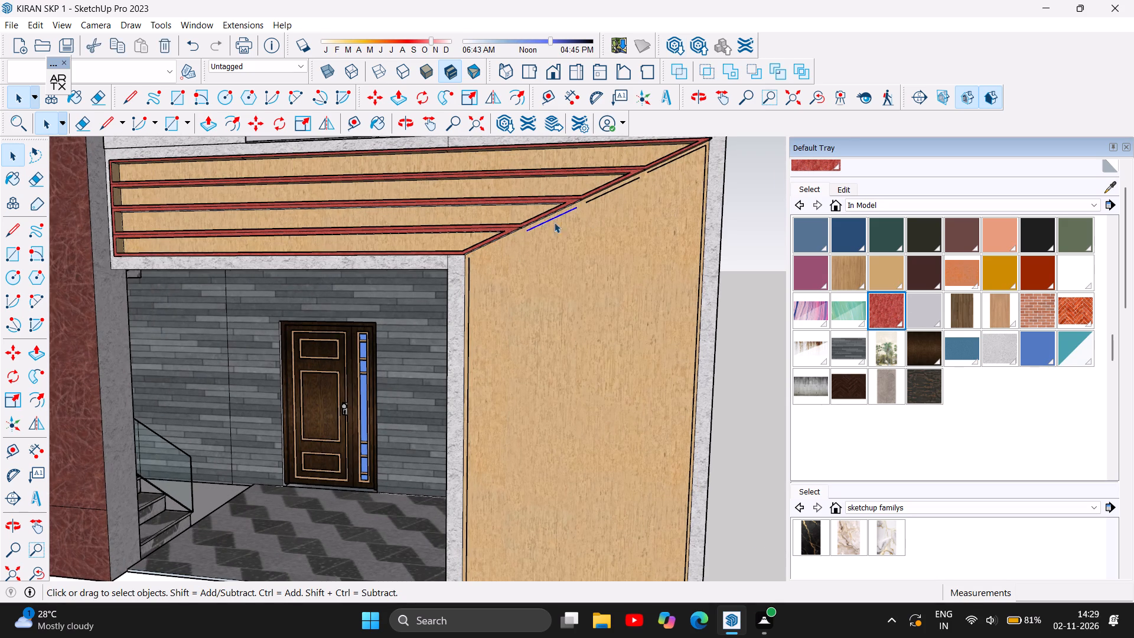
pyautogui.click(632, 180)
pyautogui.press('Delete')
pyautogui.click(667, 163)
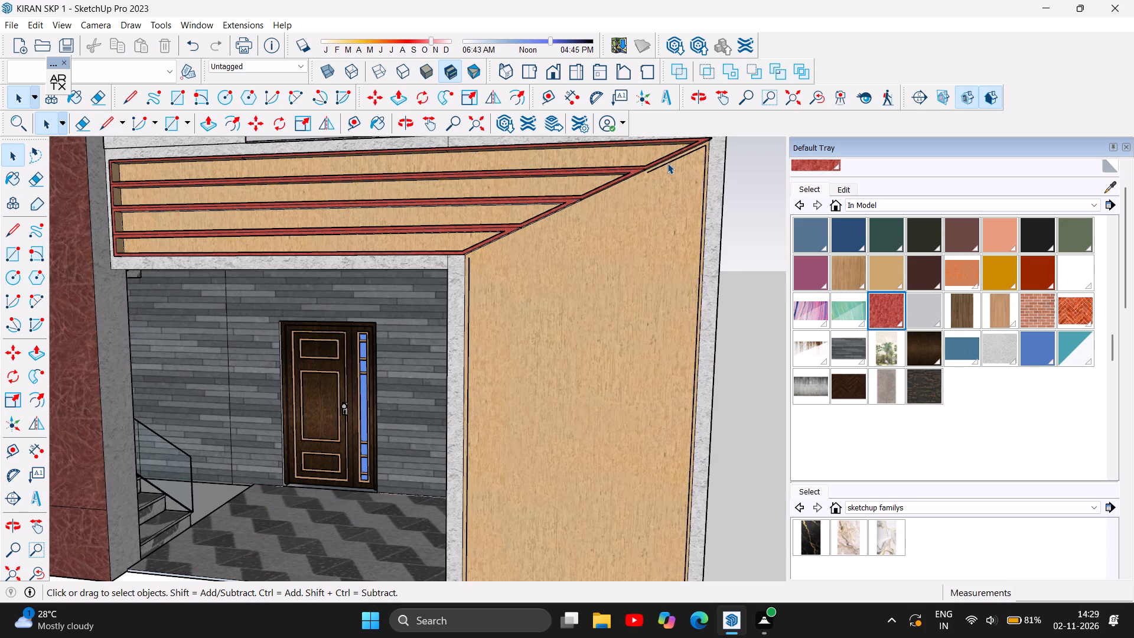
pyautogui.press('Delete')
pyautogui.click(706, 161)
pyautogui.press('Delete')
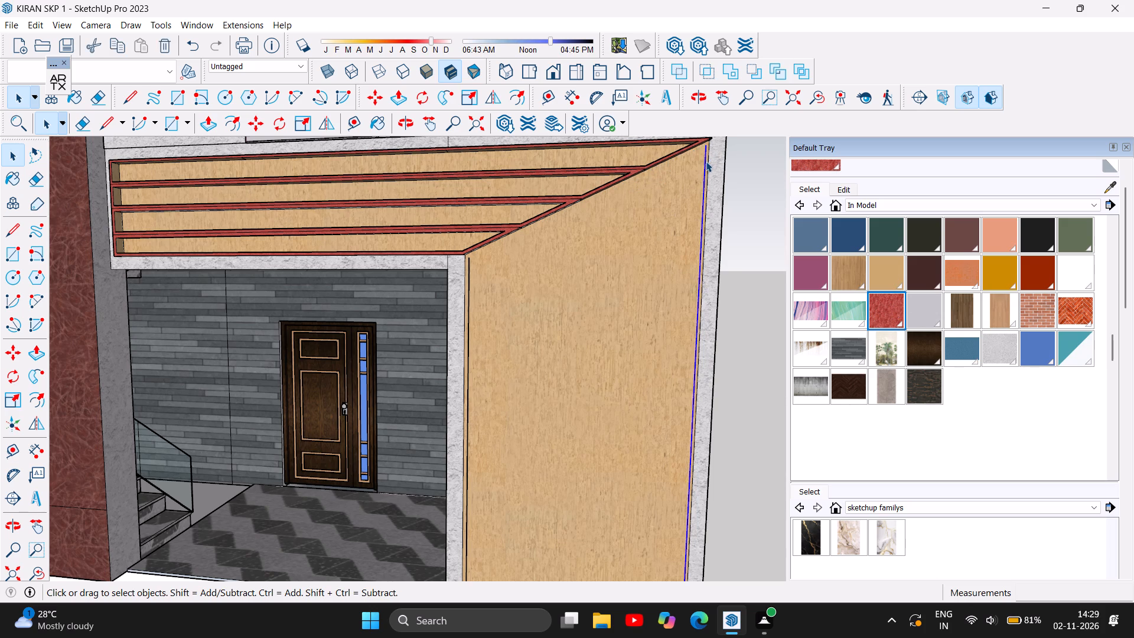
pyautogui.click(467, 324)
pyautogui.press('Delete')
# Delete the leftover inner border line segments along the bottom edge of the vertical wood panel.
pyautogui.scroll(-2, 614, 174)
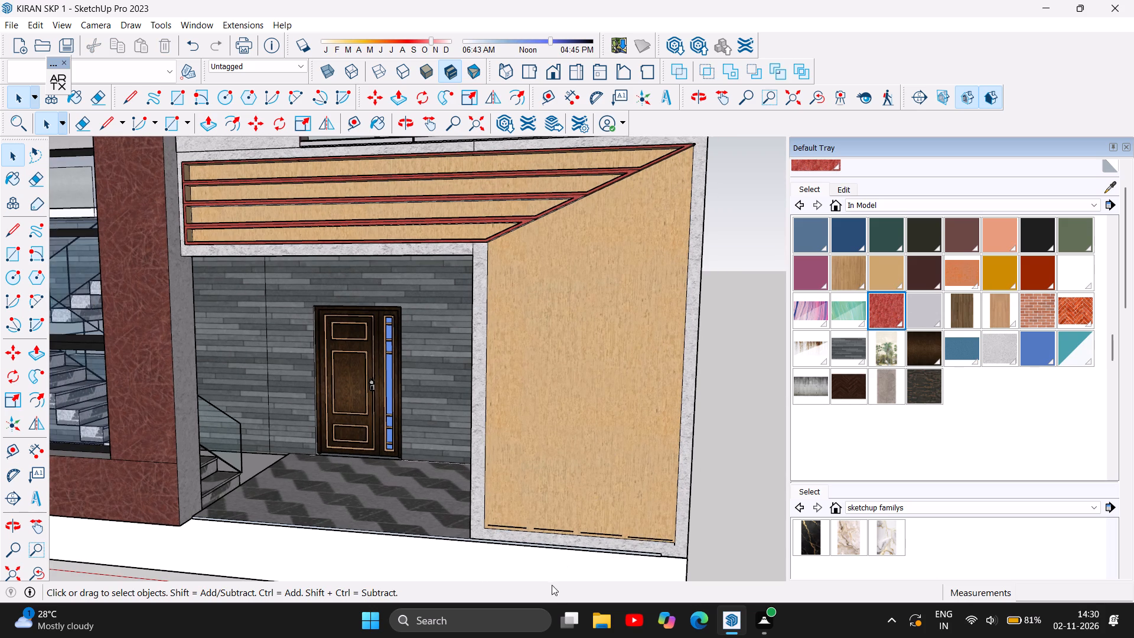
pyautogui.click(515, 526)
pyautogui.press('Delete')
pyautogui.click(539, 527)
pyautogui.press('Delete')
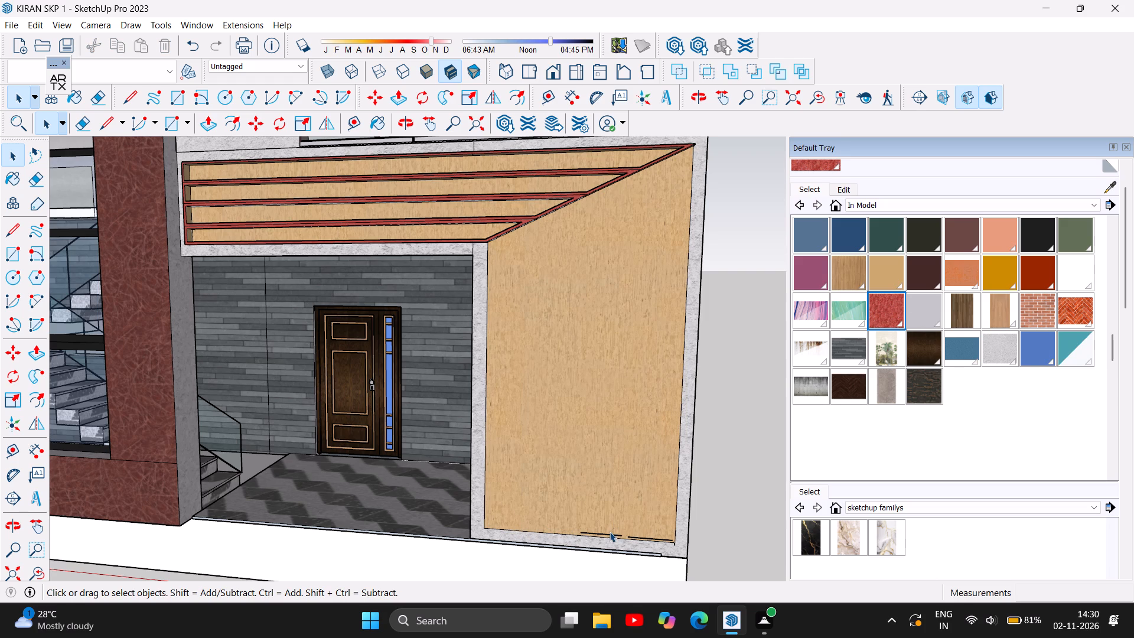
pyautogui.click(608, 533)
pyautogui.press('Delete')
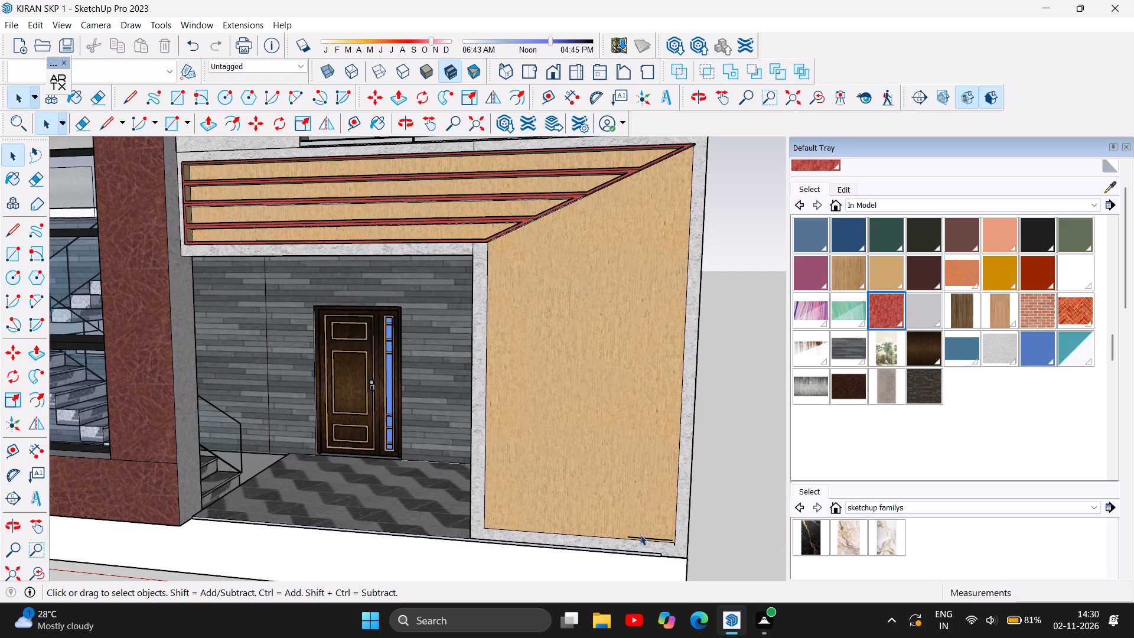
pyautogui.click(641, 536)
pyautogui.click(642, 538)
pyautogui.press('Delete')
# Examine the cleared vertical wood panel and the corner ends of the horizontal strip frames from several angles.
pyautogui.scroll(-5, 487, 495)
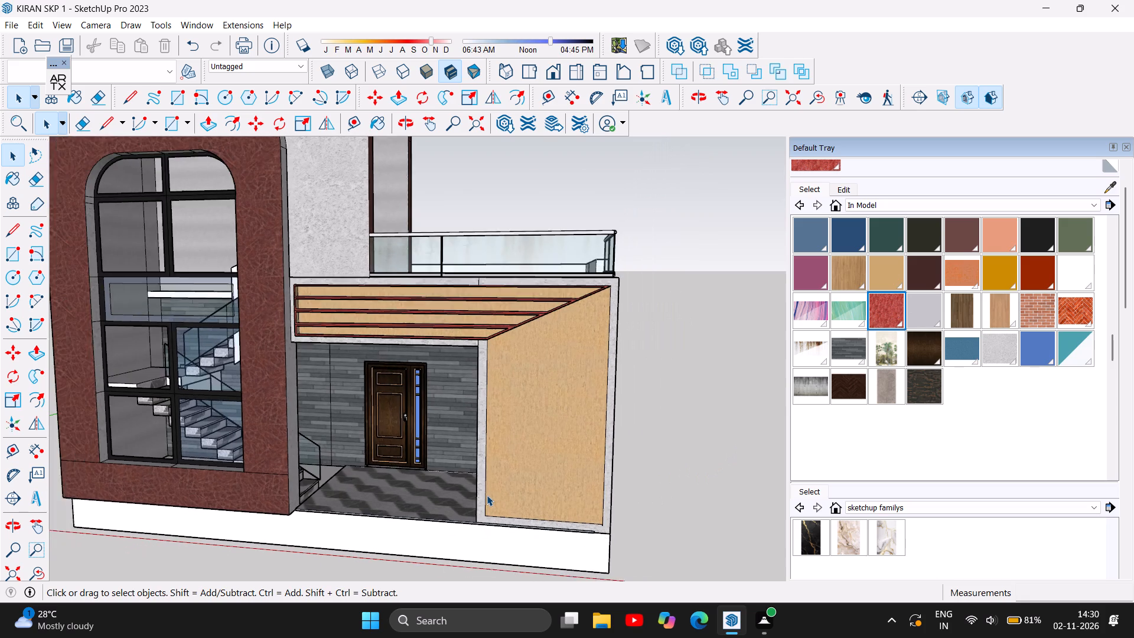
pyautogui.scroll(-1, 487, 495)
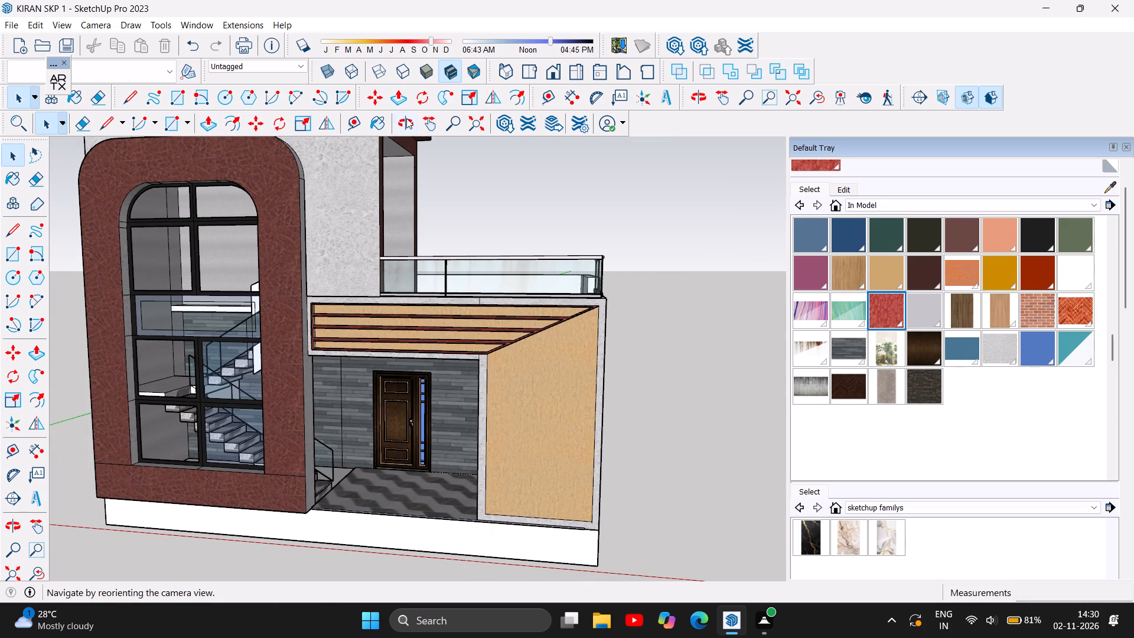
pyautogui.click(397, 115)
pyautogui.moveTo(320, 307); pyautogui.dragTo(522, 280)
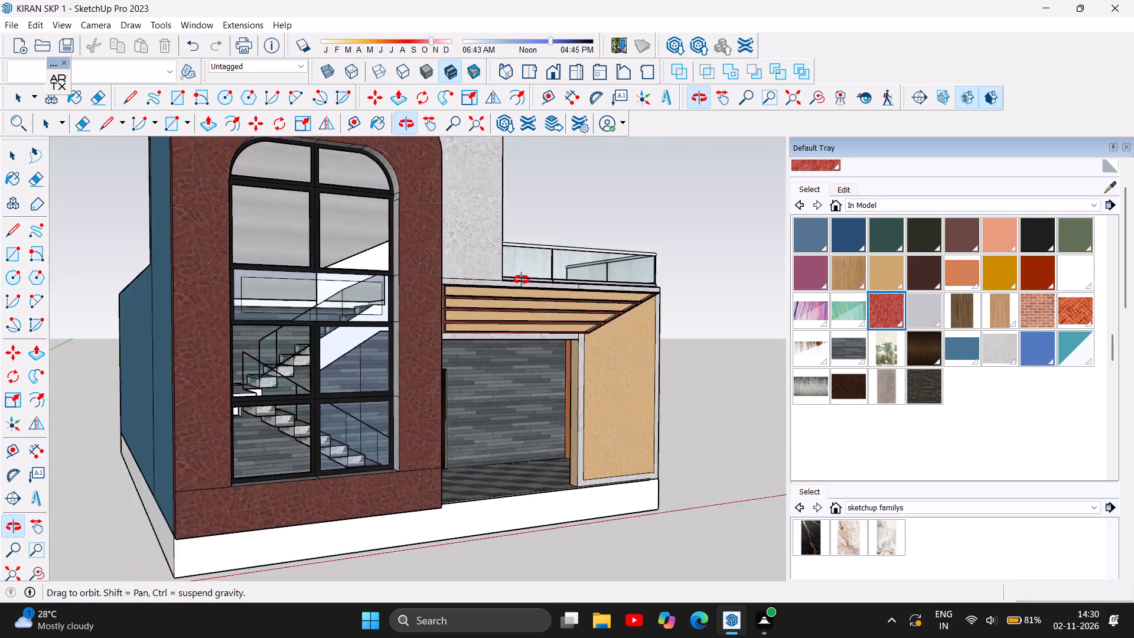
pyautogui.moveTo(522, 280); pyautogui.dragTo(500, 357)
pyautogui.scroll(3, 687, 323)
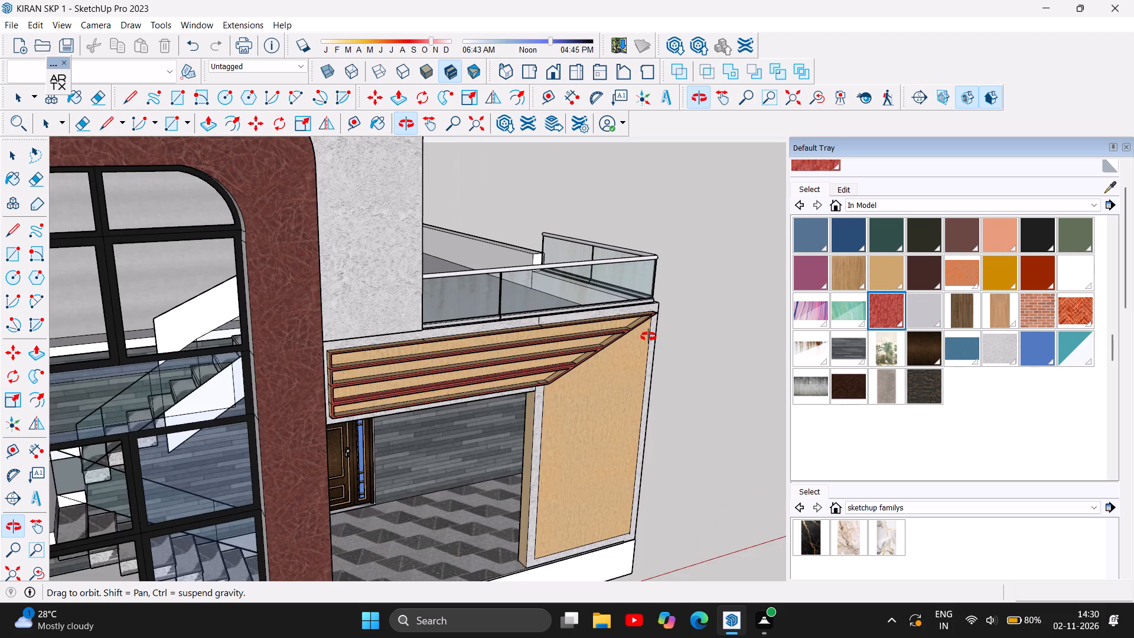
pyautogui.scroll(7, 649, 337)
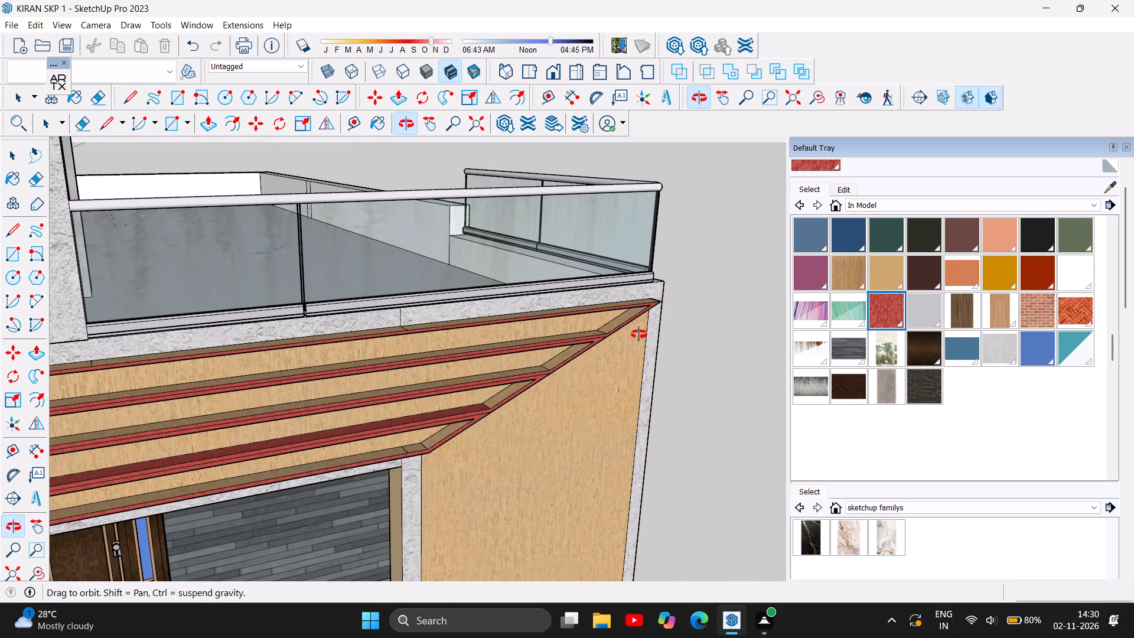
pyautogui.scroll(3, 638, 334)
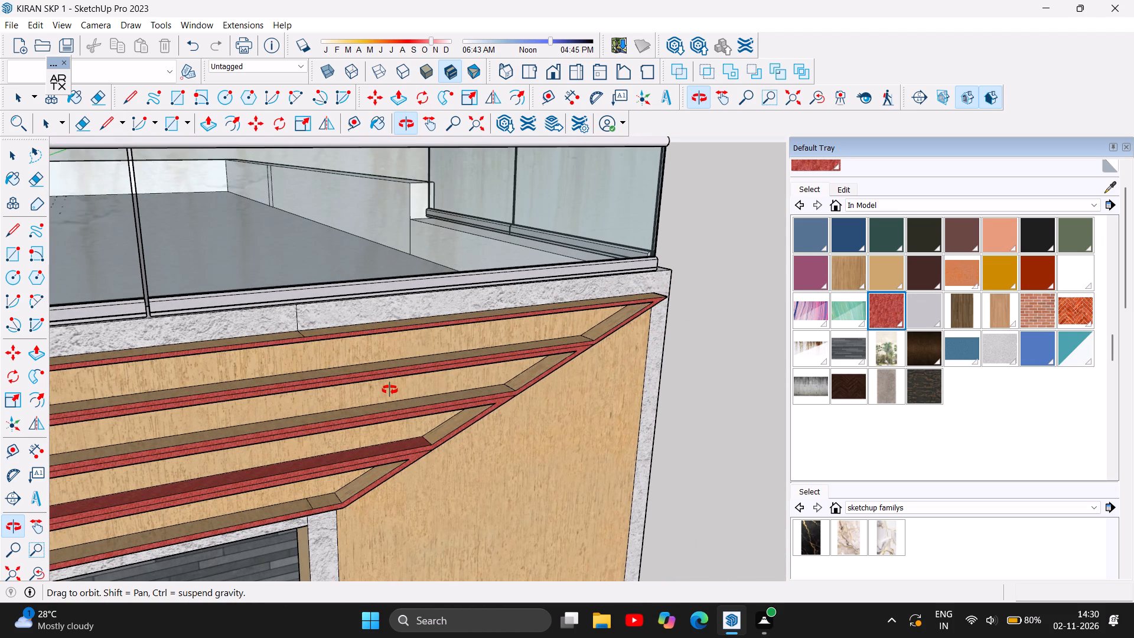
pyautogui.moveTo(390, 390); pyautogui.dragTo(591, 373)
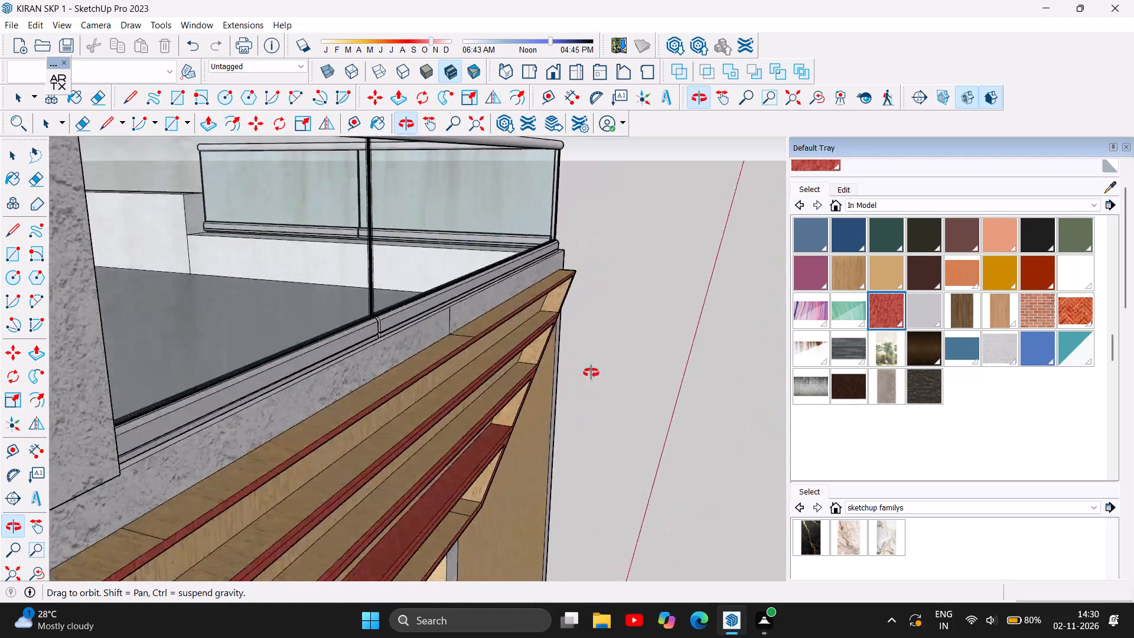
pyautogui.moveTo(591, 373); pyautogui.dragTo(548, 278)
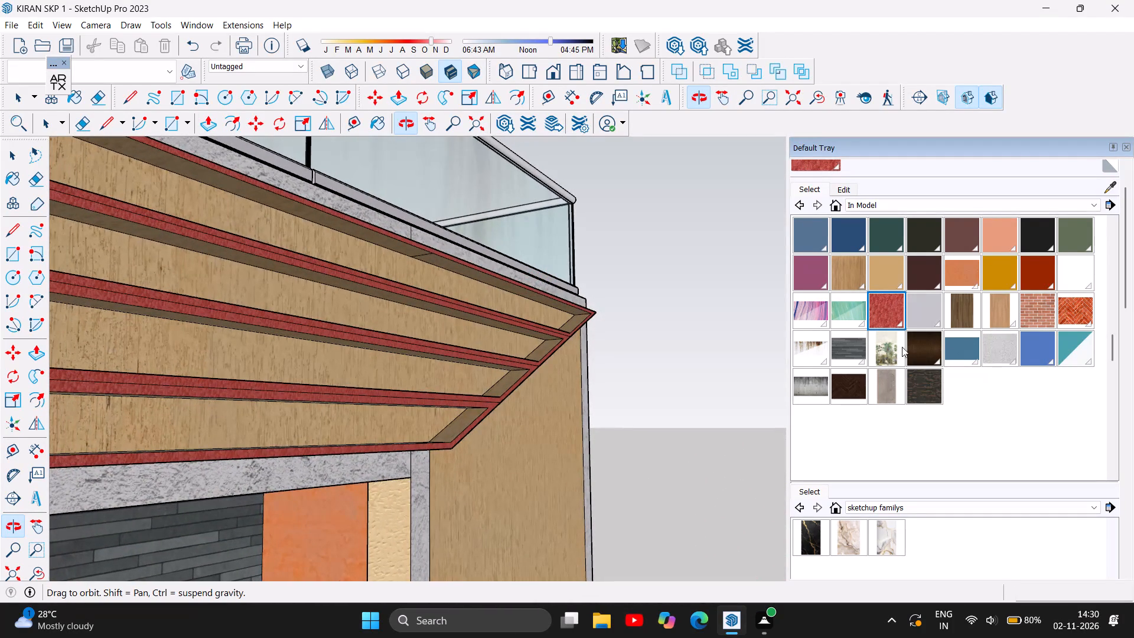
# Repaint the raised frame borders of all four horizontal wood strips with the dark blue Heather_Jeans material.
pyautogui.scroll(3, 1052, 297)
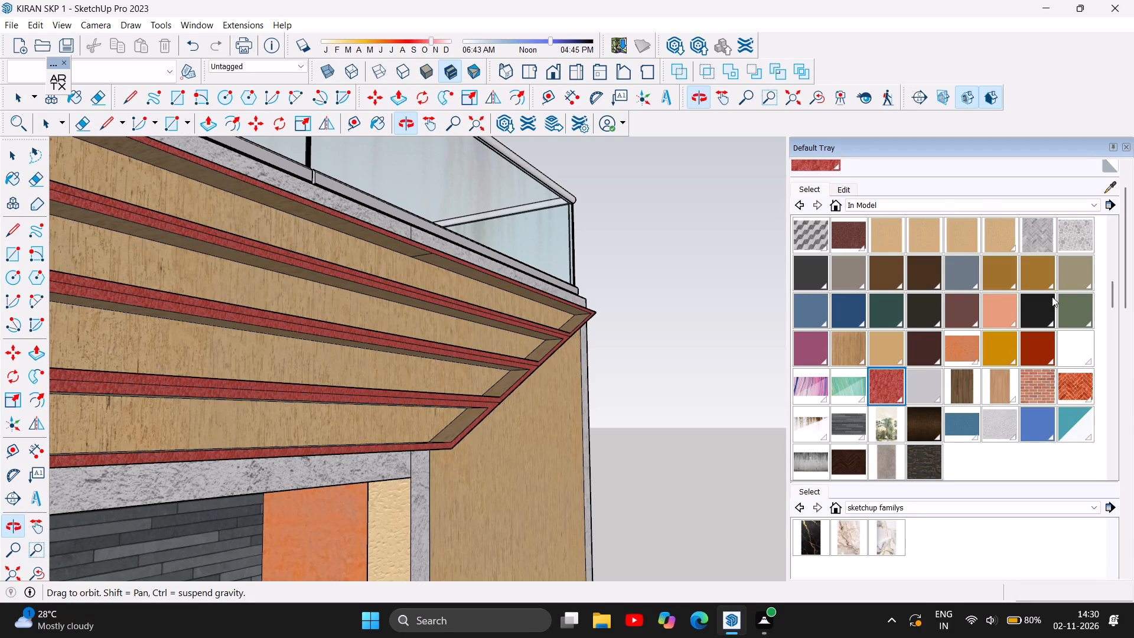
pyautogui.scroll(1, 1019, 320)
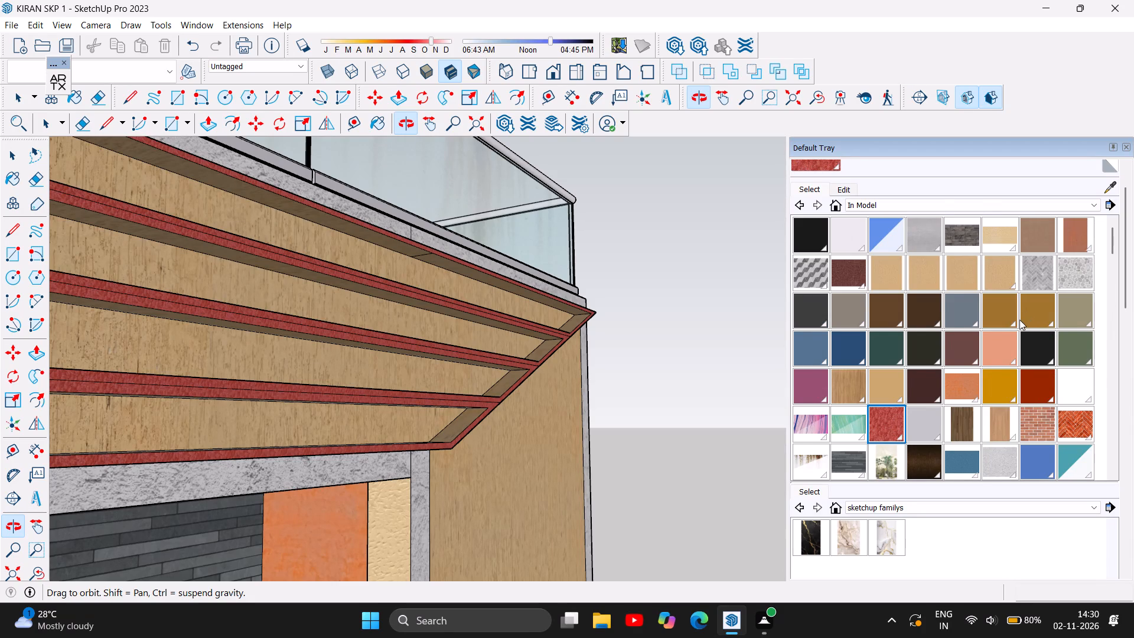
pyautogui.click(836, 347)
pyautogui.click(266, 253)
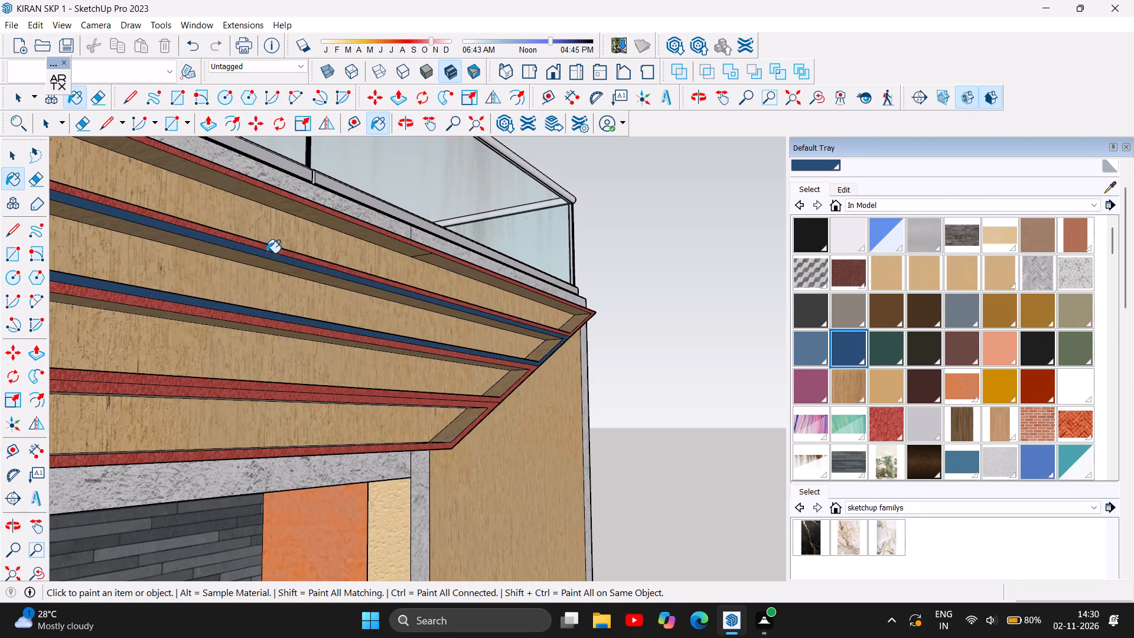
pyautogui.click(314, 205)
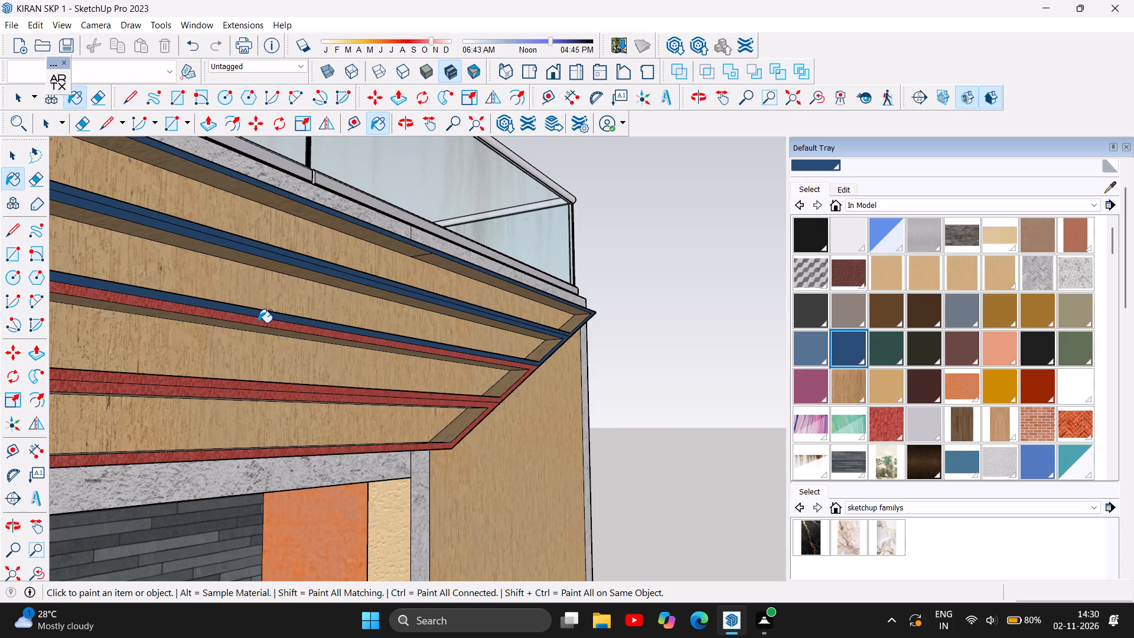
pyautogui.click(258, 323)
pyautogui.click(238, 394)
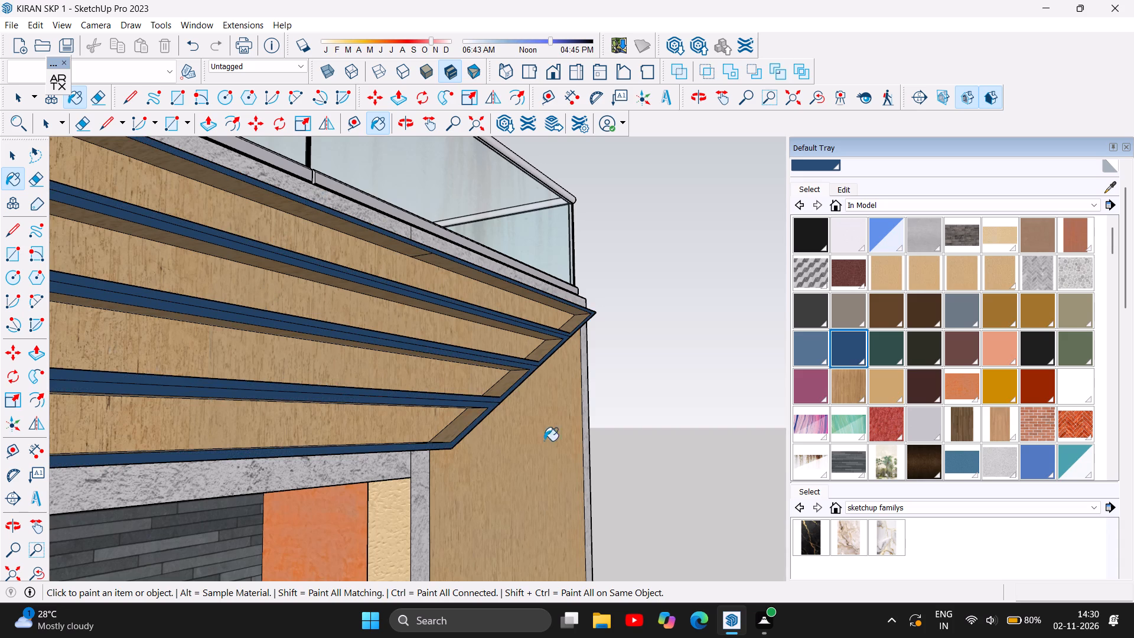
# Examine the dark blue strip frames, the vertical wood panel and the whole front facade from several angles and distances.
pyautogui.scroll(-5, 649, 421)
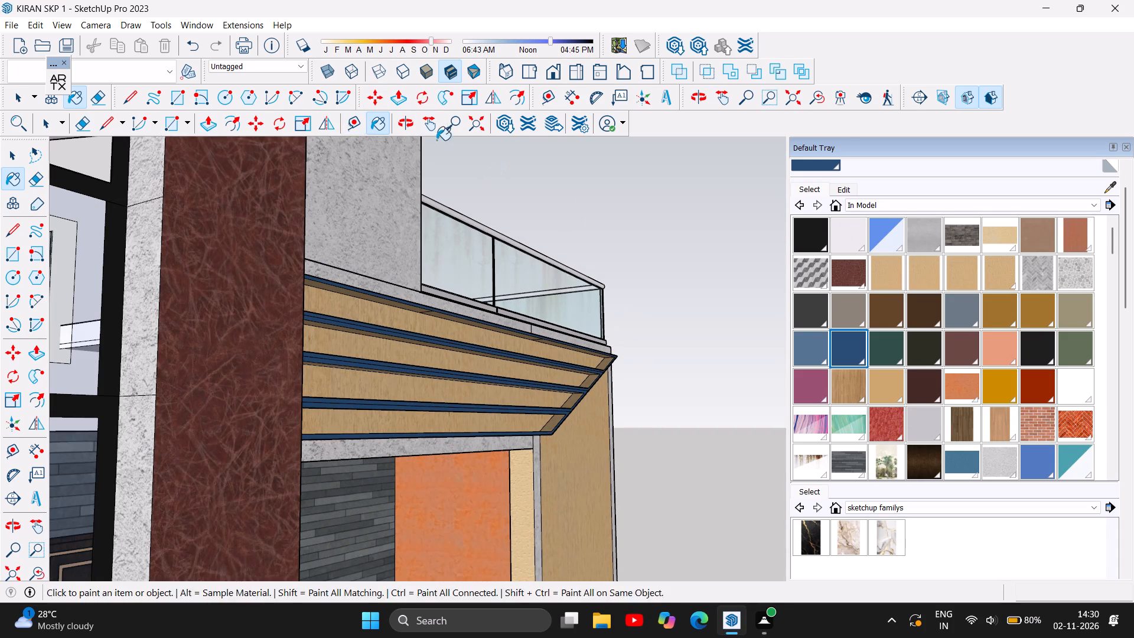
pyautogui.click(408, 123)
pyautogui.moveTo(663, 395); pyautogui.dragTo(399, 354)
pyautogui.scroll(-2, 376, 351)
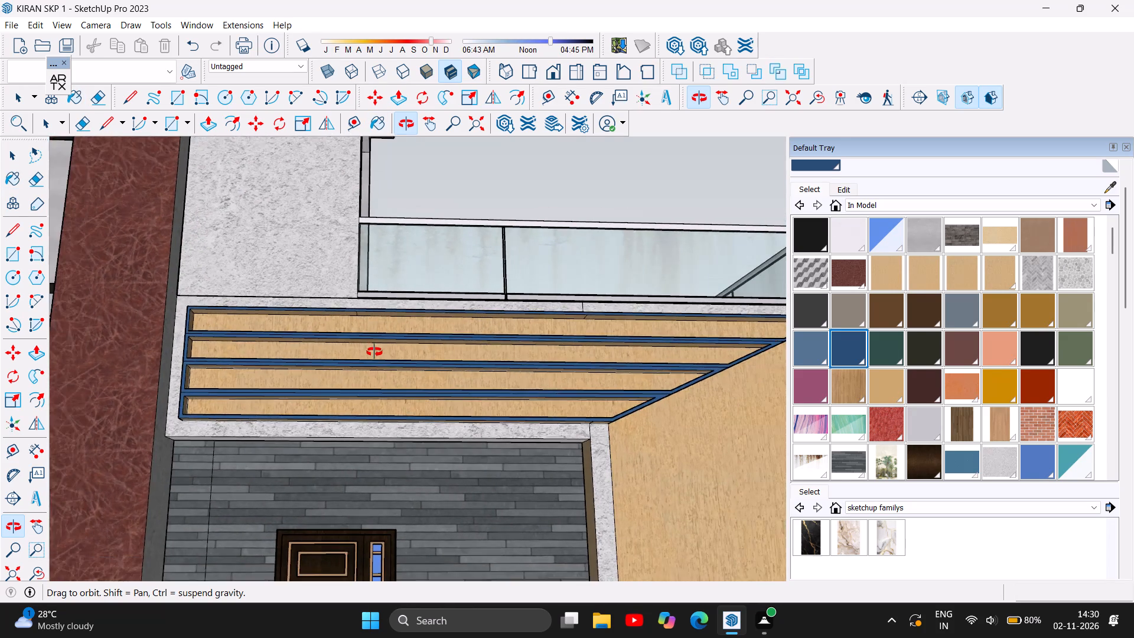
pyautogui.scroll(-8, 374, 352)
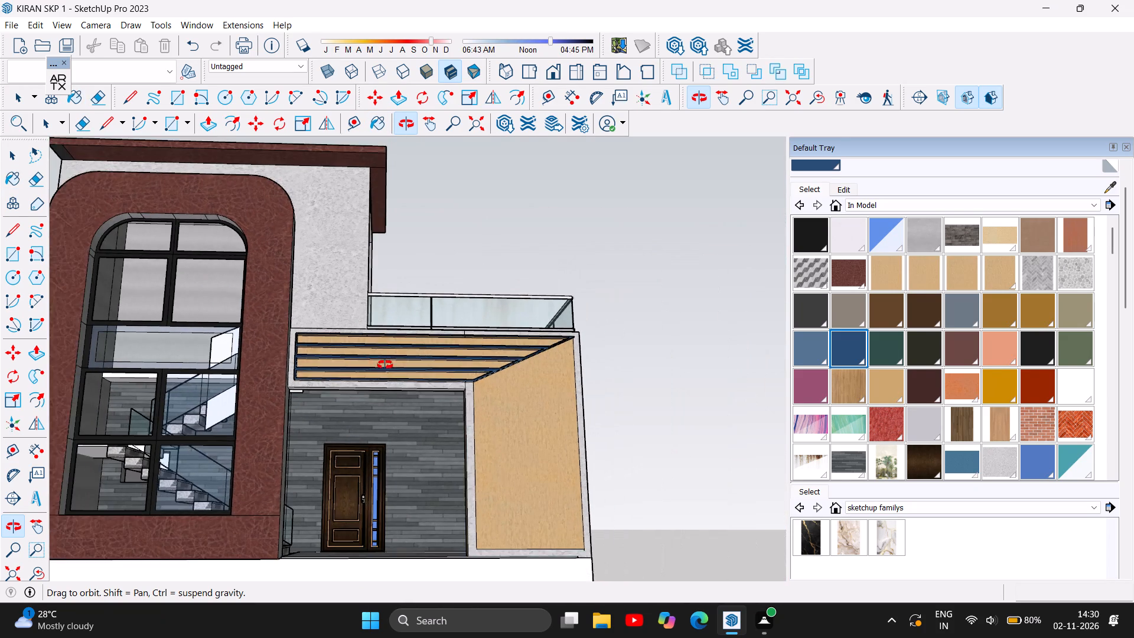
pyautogui.moveTo(404, 380); pyautogui.dragTo(408, 482)
pyautogui.moveTo(505, 454); pyautogui.dragTo(226, 432)
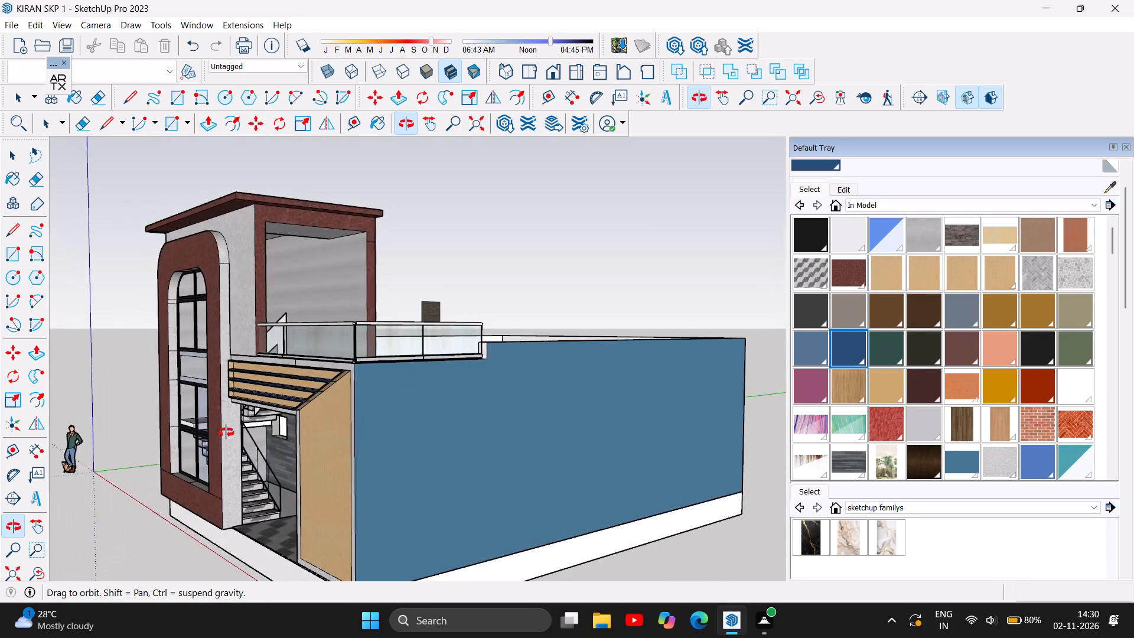
pyautogui.moveTo(226, 432); pyautogui.dragTo(405, 428)
pyautogui.scroll(-4, 661, 281)
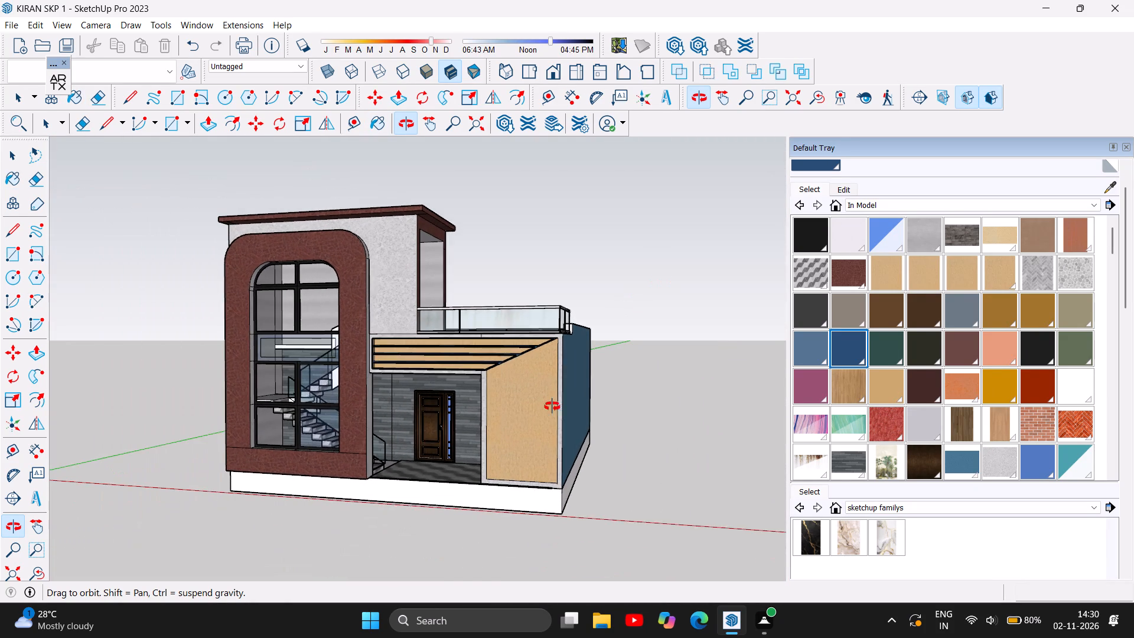
pyautogui.scroll(5, 543, 423)
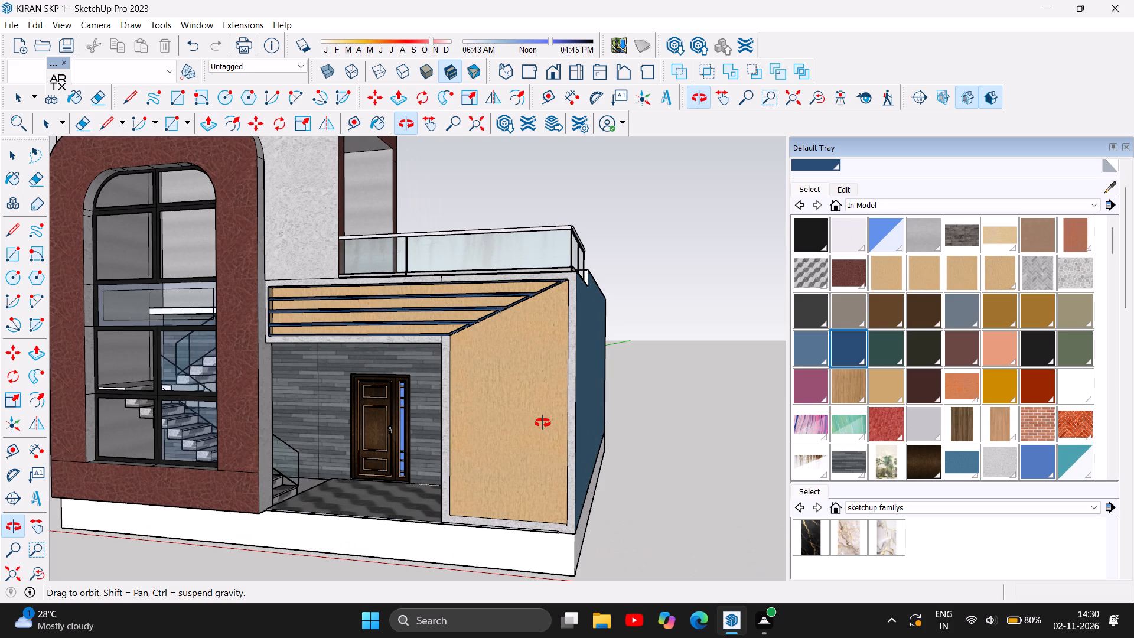
pyautogui.scroll(3, 543, 423)
pyautogui.scroll(-4, 543, 423)
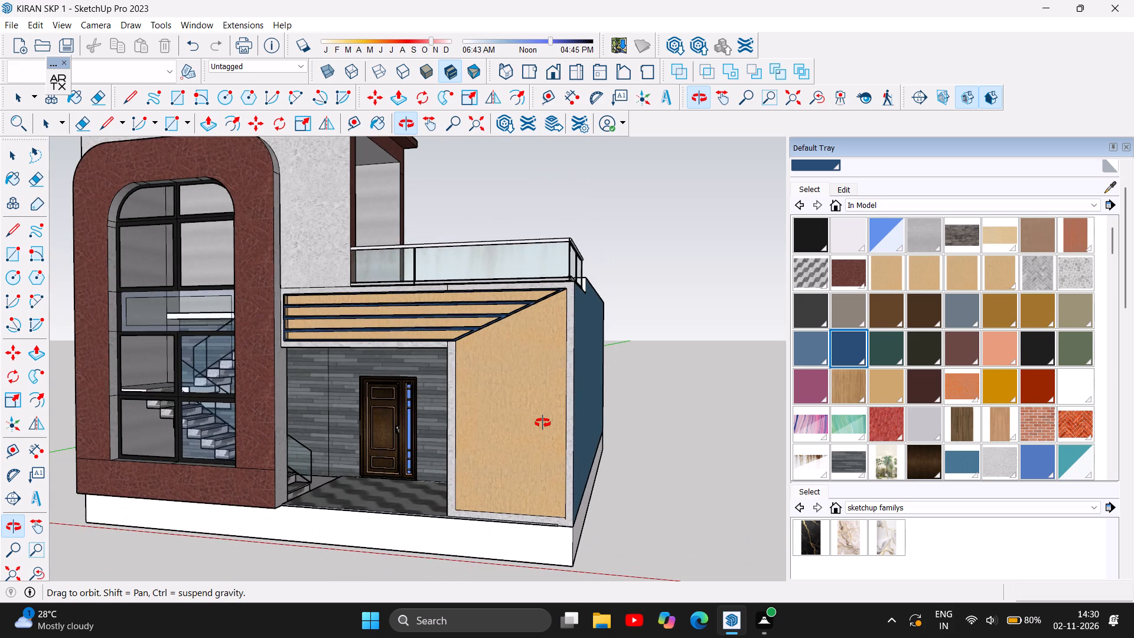
pyautogui.scroll(-2, 543, 423)
pyautogui.moveTo(400, 440); pyautogui.dragTo(525, 471)
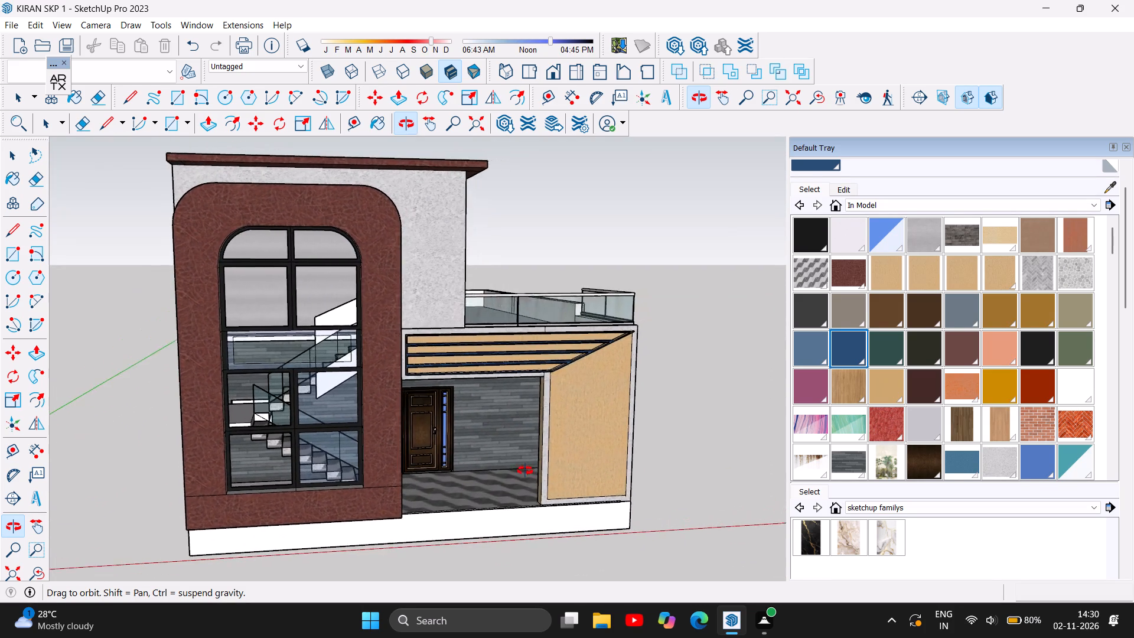
pyautogui.moveTo(525, 471); pyautogui.dragTo(513, 477)
pyautogui.scroll(2, 583, 496)
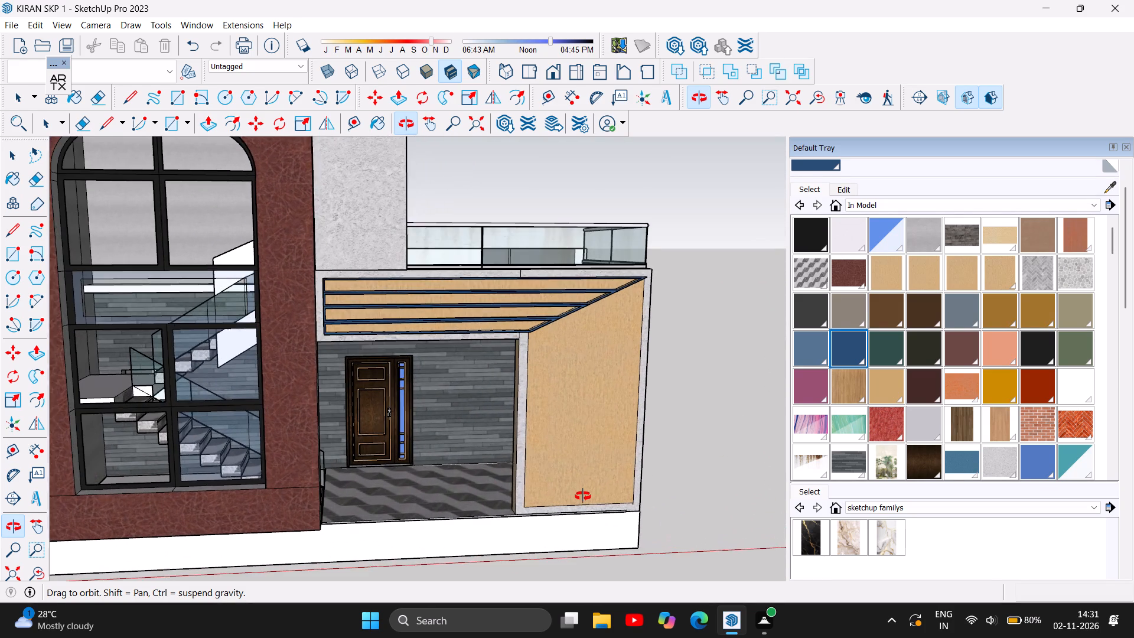
pyautogui.scroll(1, 583, 496)
pyautogui.moveTo(566, 483); pyautogui.dragTo(335, 454)
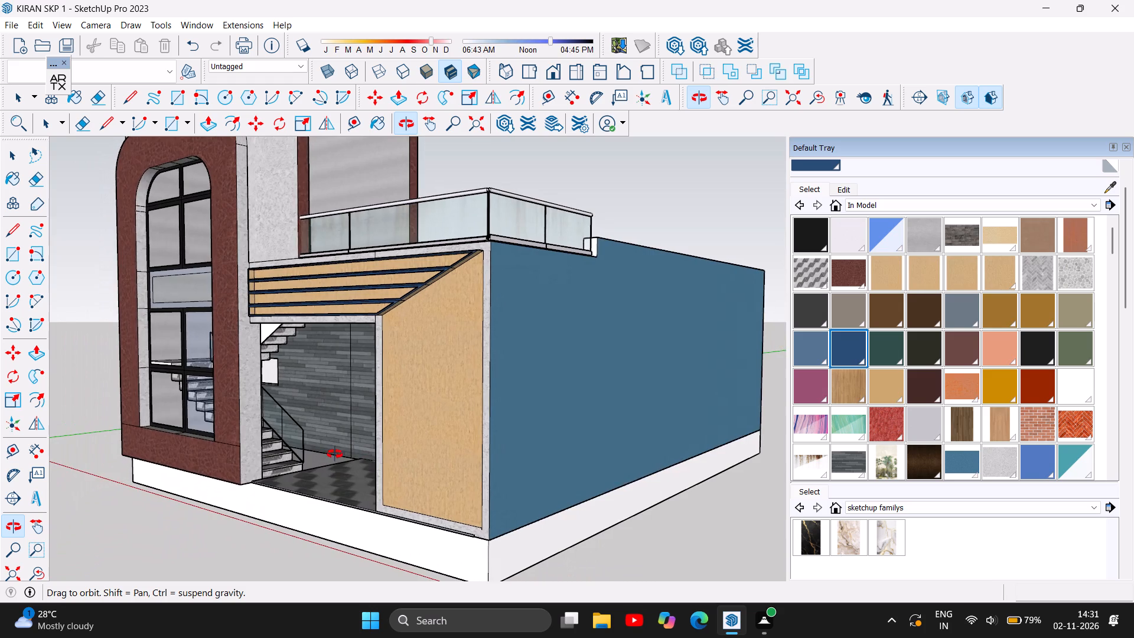
pyautogui.moveTo(335, 454); pyautogui.dragTo(530, 445)
pyautogui.scroll(-1, 530, 445)
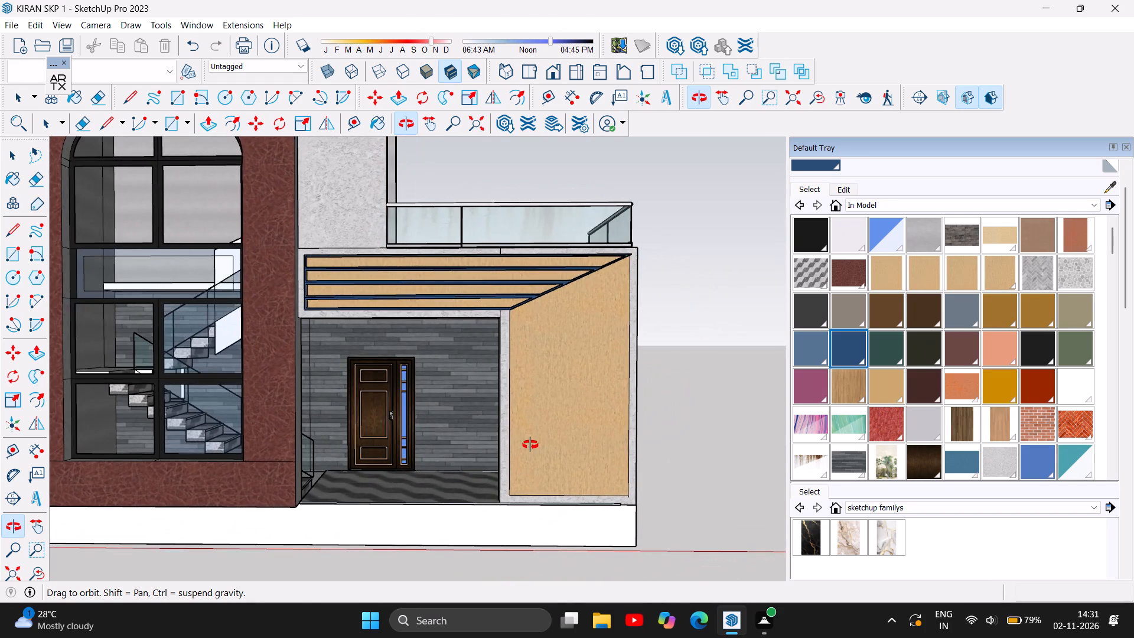
pyautogui.scroll(-4, 530, 445)
pyautogui.scroll(7, 423, 189)
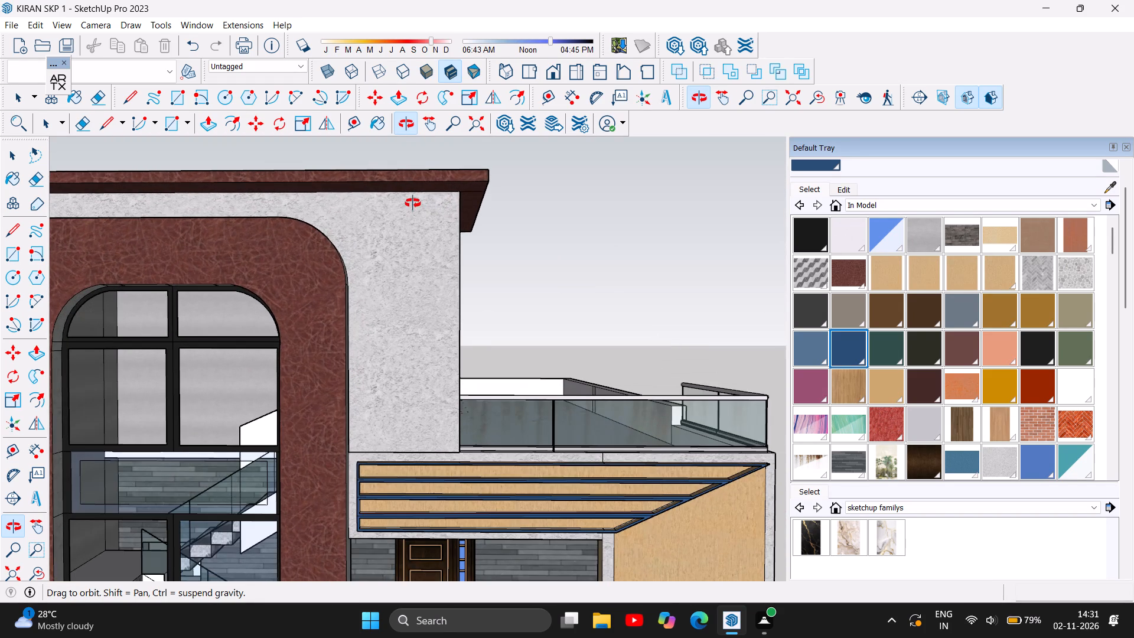
pyautogui.moveTo(439, 419); pyautogui.dragTo(122, 377)
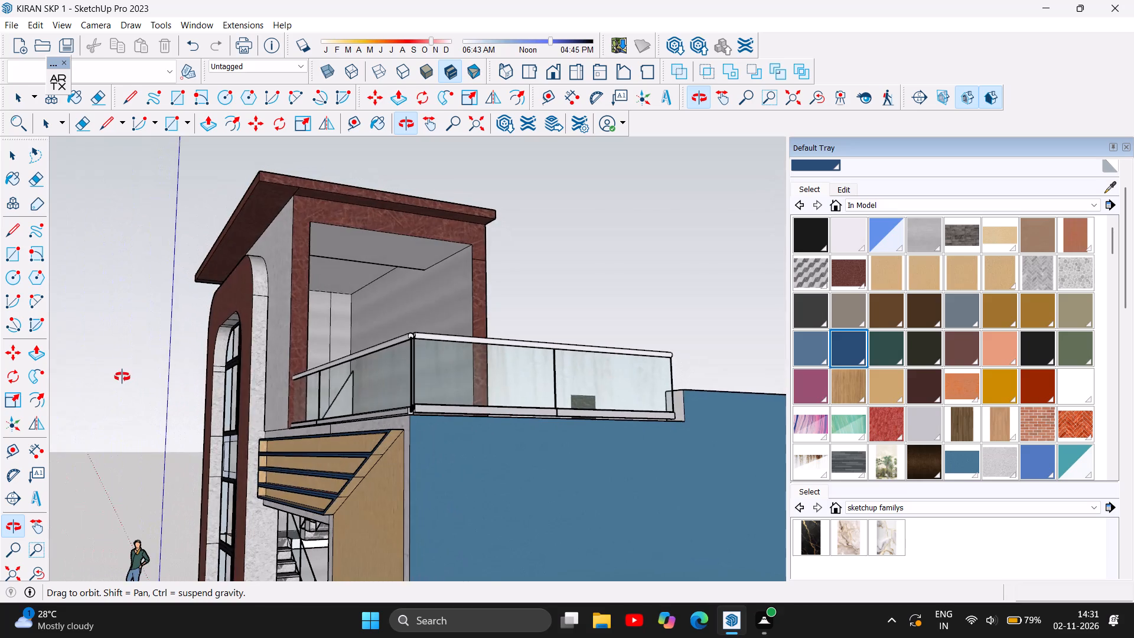
pyautogui.moveTo(122, 377); pyautogui.dragTo(187, 288)
pyautogui.moveTo(333, 377); pyautogui.dragTo(346, 398)
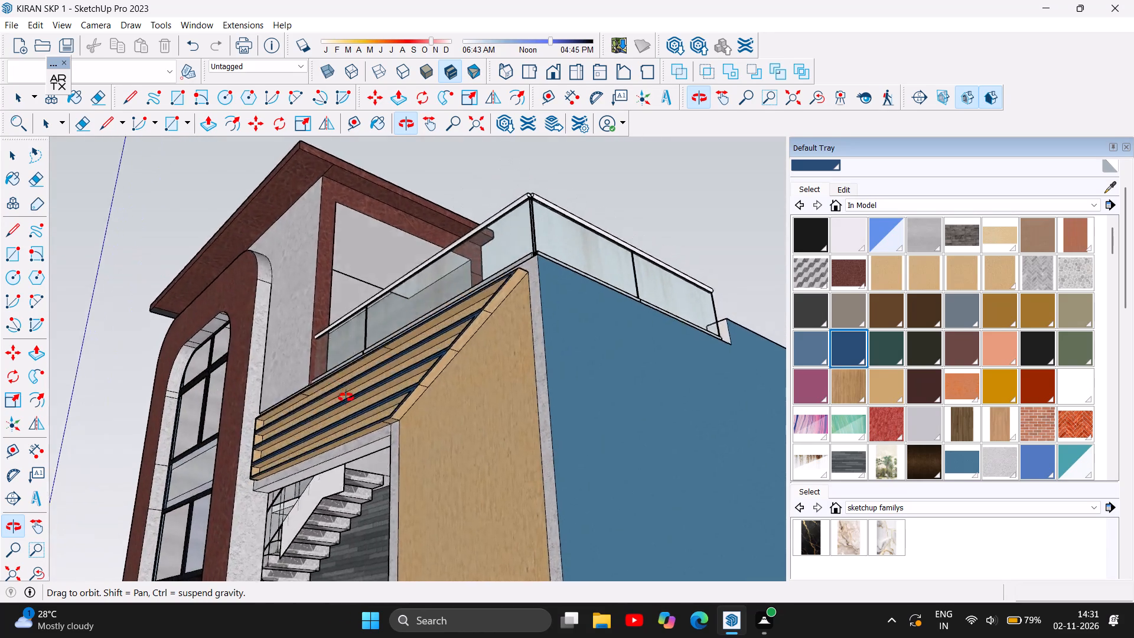
pyautogui.moveTo(346, 398); pyautogui.dragTo(490, 453)
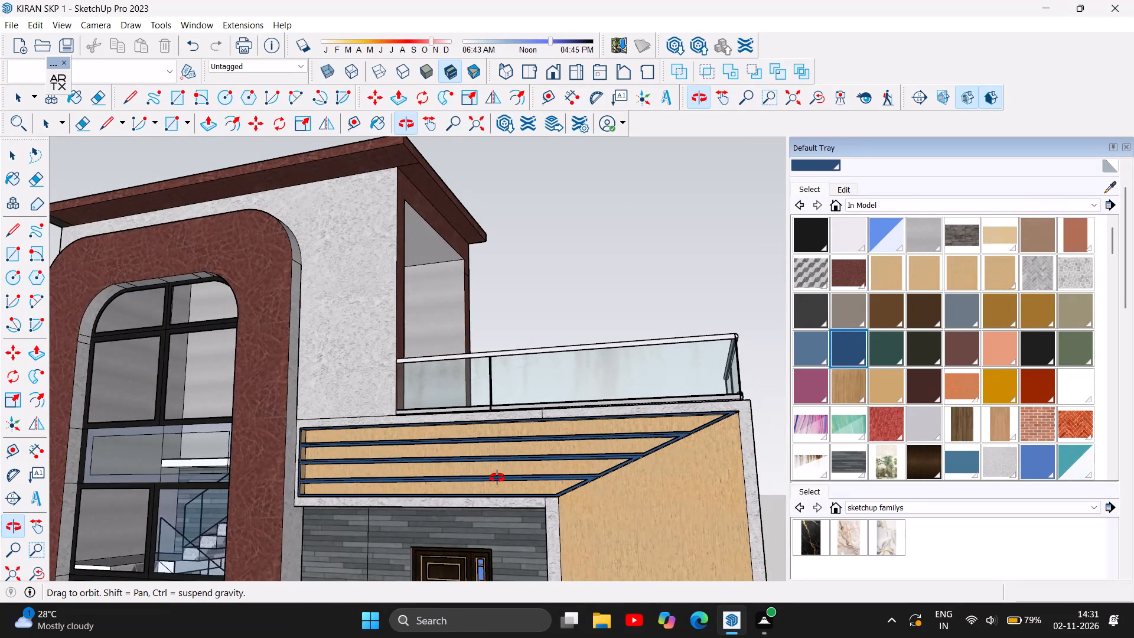
pyautogui.scroll(6, 497, 478)
pyautogui.scroll(-3, 497, 478)
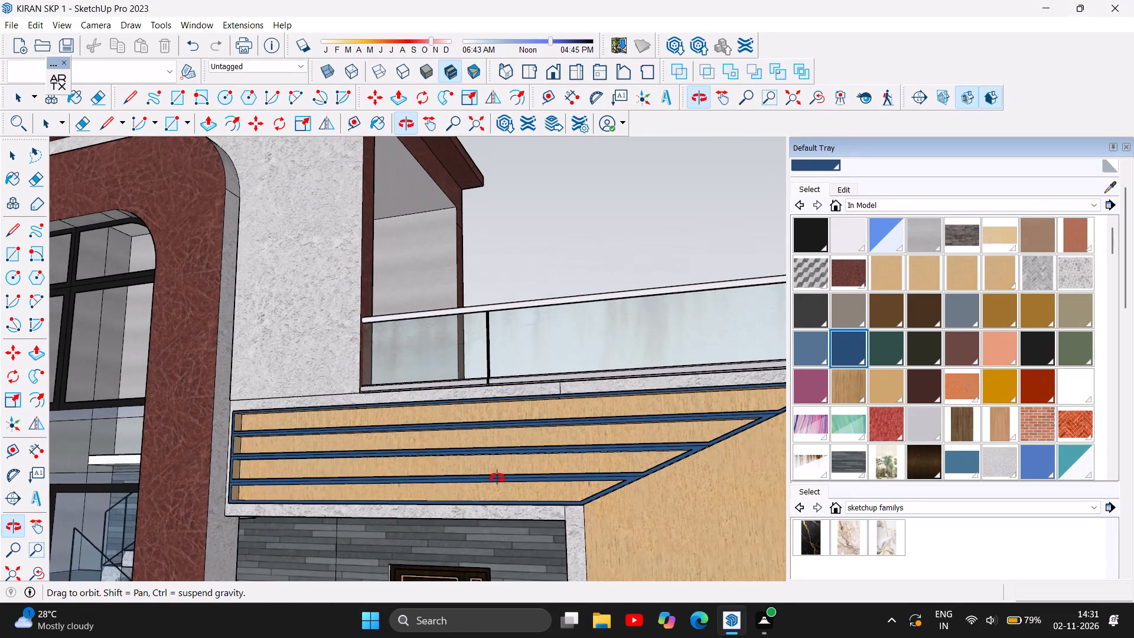
pyautogui.scroll(-7, 497, 478)
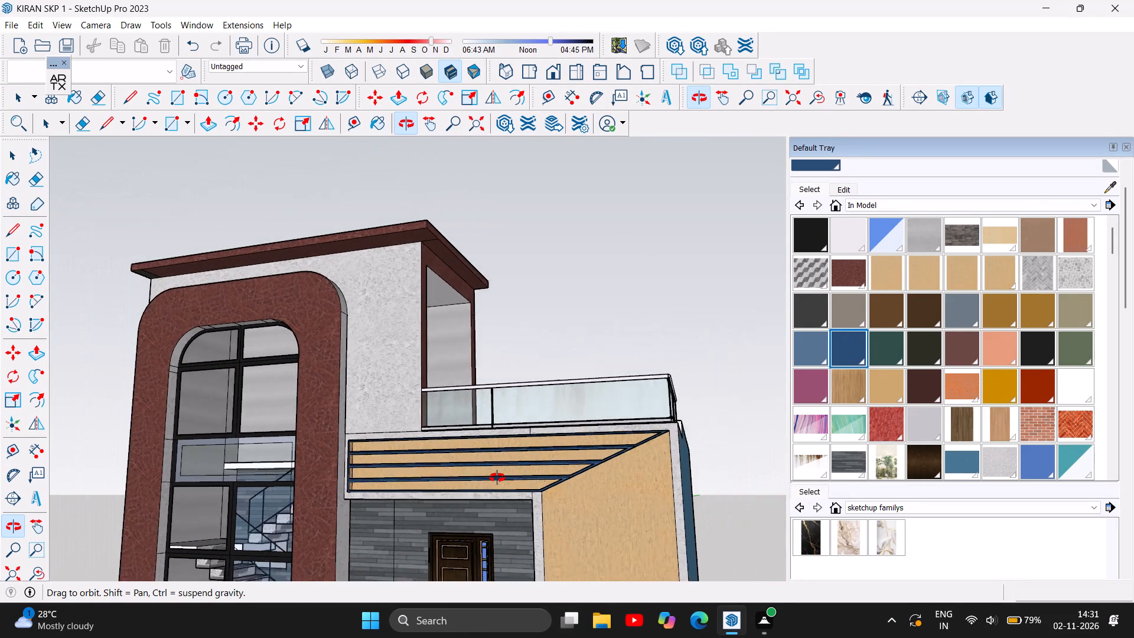
pyautogui.scroll(-6, 497, 478)
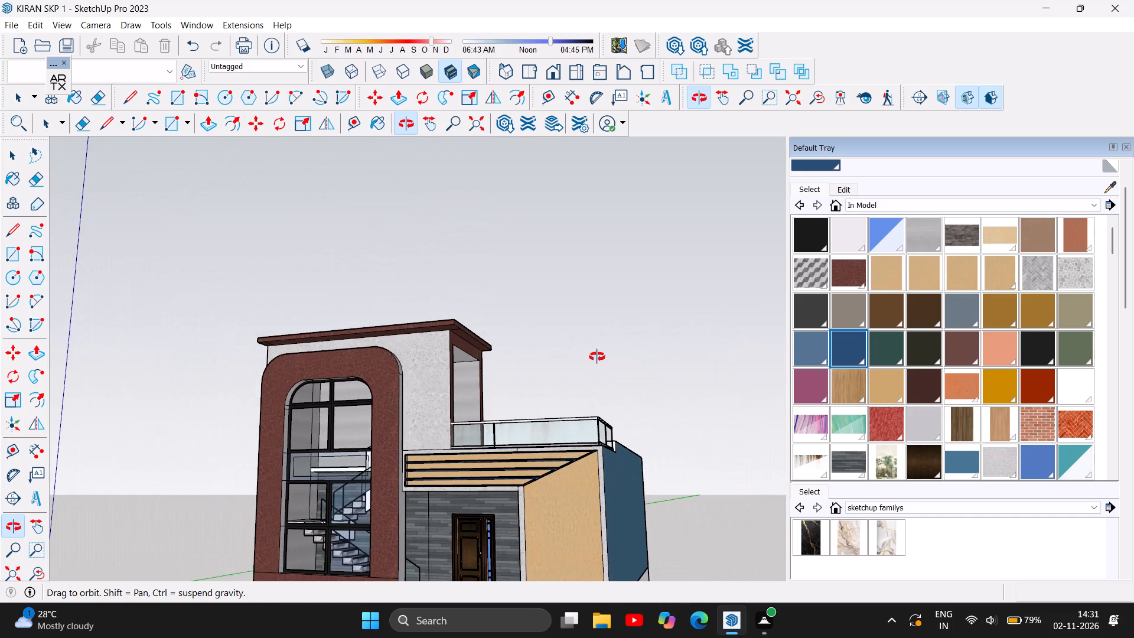
pyautogui.scroll(-3, 597, 357)
pyautogui.moveTo(447, 495); pyautogui.dragTo(557, 525)
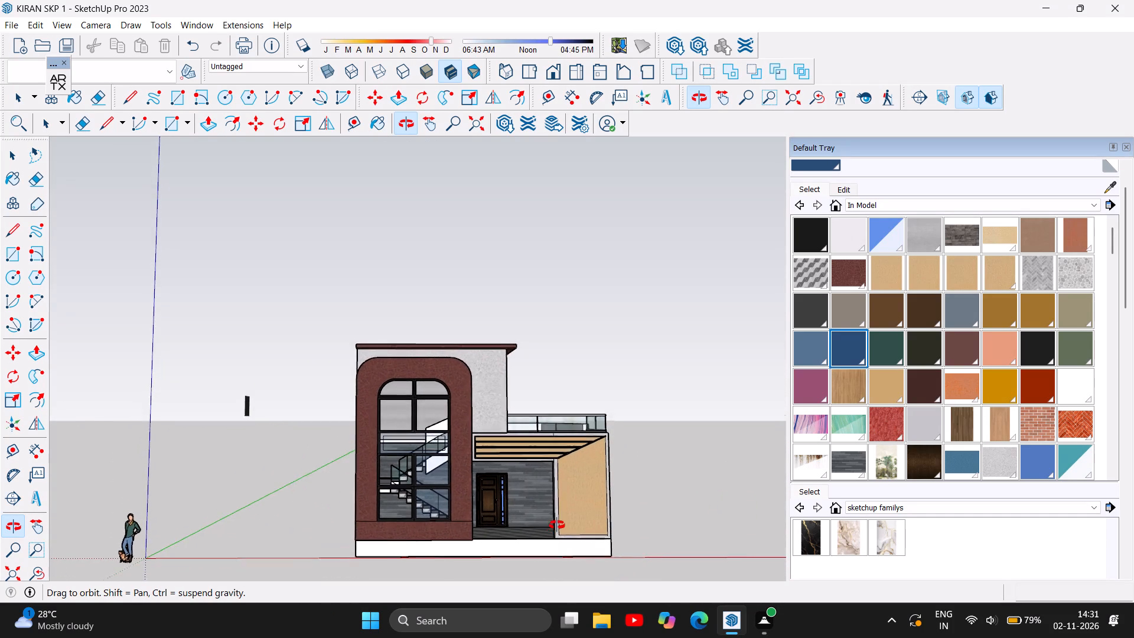
pyautogui.moveTo(557, 525); pyautogui.dragTo(550, 532)
# Undo the dark blue repainting of the four horizontal wood strips' raised frames.
pyautogui.scroll(4, 553, 549)
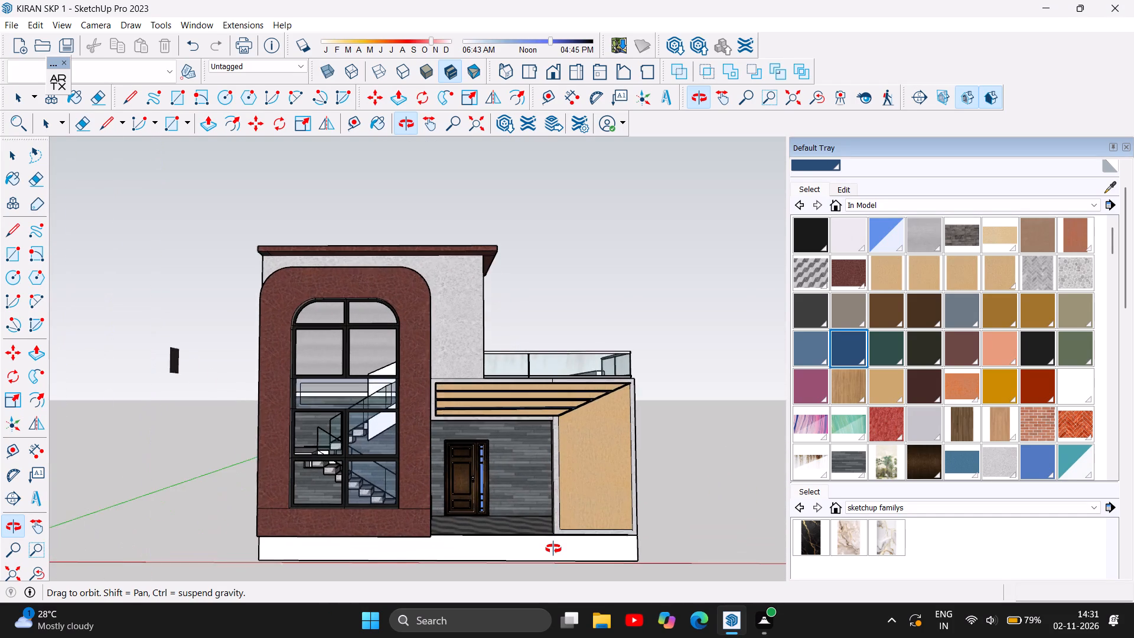
pyautogui.scroll(2, 553, 549)
pyautogui.scroll(5, 547, 369)
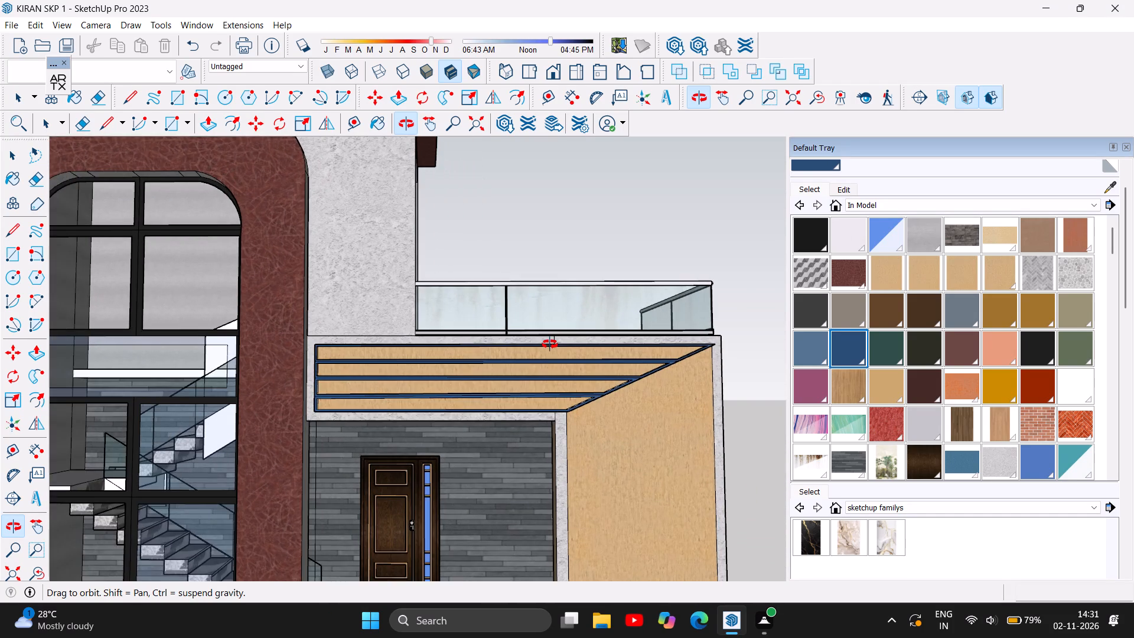
pyautogui.scroll(1, 550, 344)
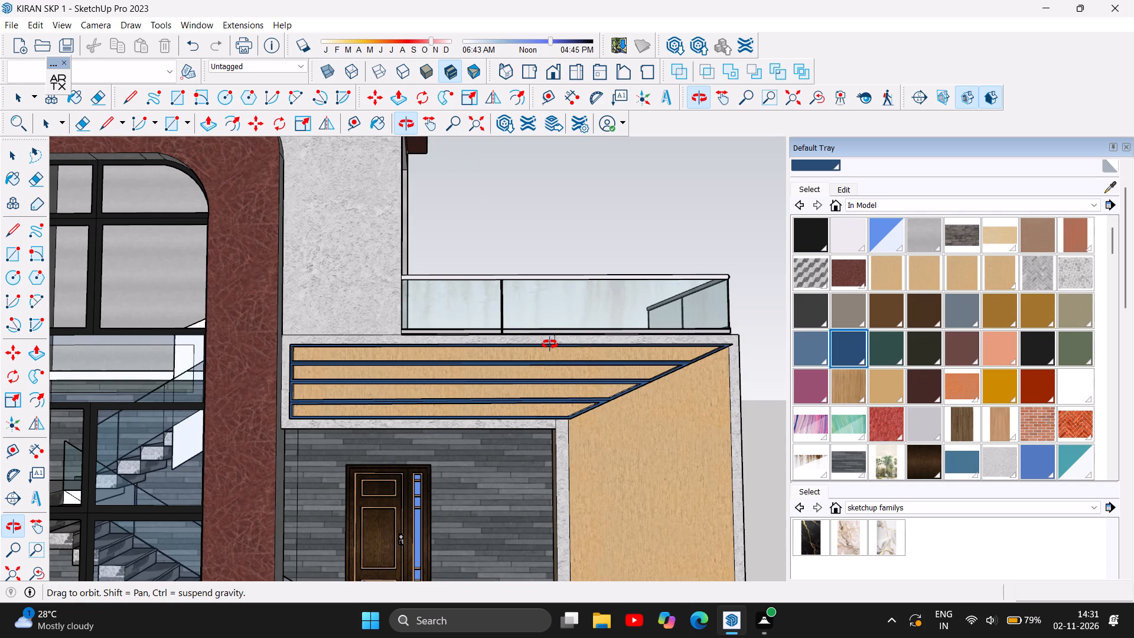
pyautogui.hotkey('ctrl', 'z')
pyautogui.hotkey('ctrl', 'z')
pyautogui.hotkey('ctrl', 'z')
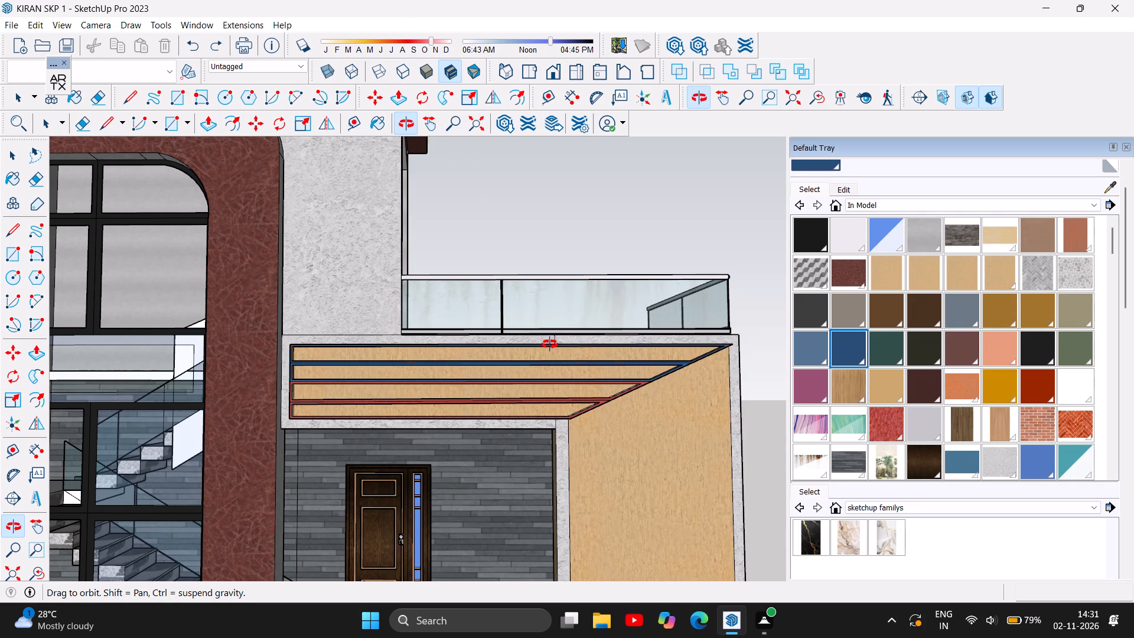
pyautogui.hotkey('ctrl', 'z')
# Undo the deletion of the inner border lines along the edges and slanted top of the vertical wood panel.
pyautogui.hotkey('ctrl', 'z')
pyautogui.hotkey('ctrl', 'z')
pyautogui.hotkey('ctrl', 'z')
pyautogui.hotkey('ctrl', 'z')
pyautogui.hotkey('ctrl', 'z')
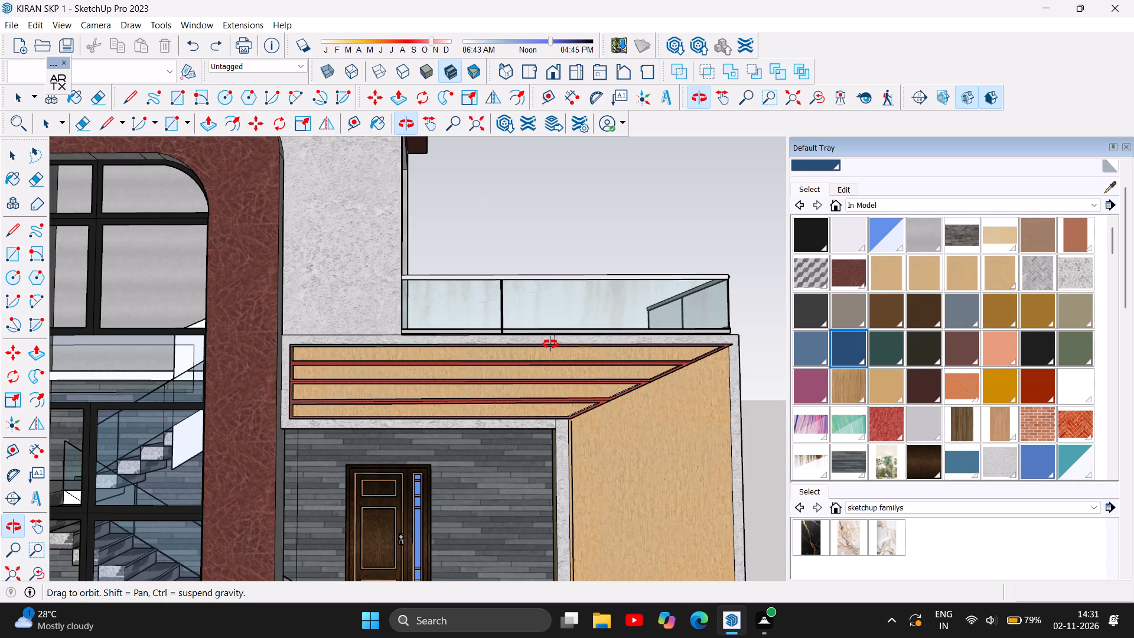
pyautogui.hotkey('ctrl', 'z')
pyautogui.hotkey('ctrl', 'z')
pyautogui.hotkey('ctrl', 'z')
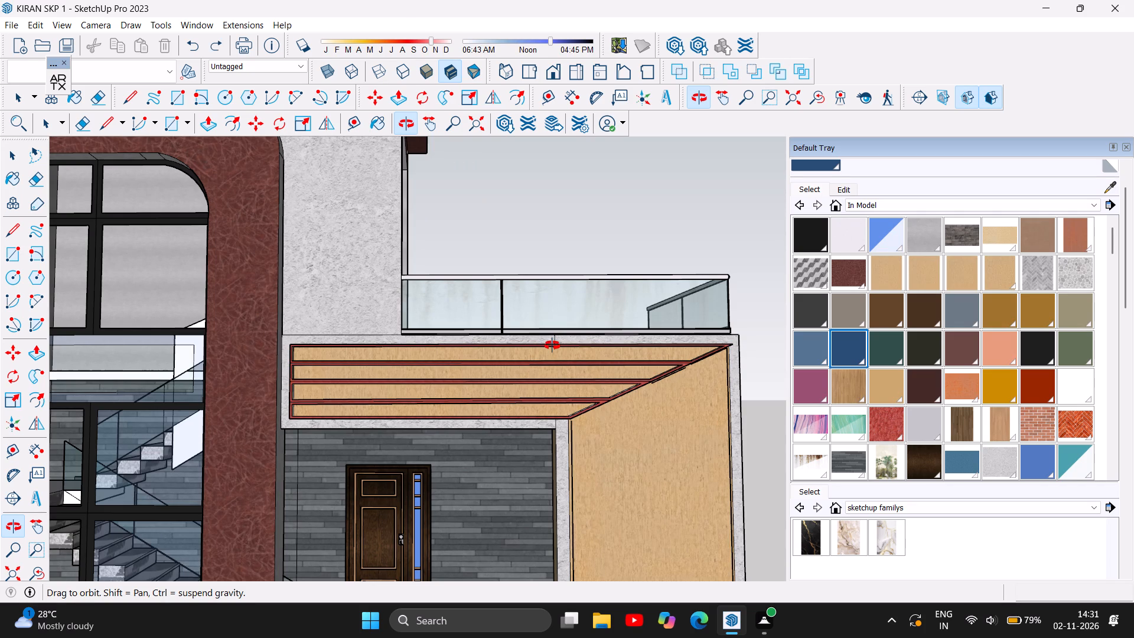
pyautogui.hotkey('ctrl', 'z')
pyautogui.hotkey('ctrl', 'z')
pyautogui.hotkey('ctrl', 'z')
# Undo the deletion of the long dividing lines that split the vertical wood panel into separate strips.
pyautogui.hotkey('ctrl', 'z')
pyautogui.hotkey('ctrl', 'z')
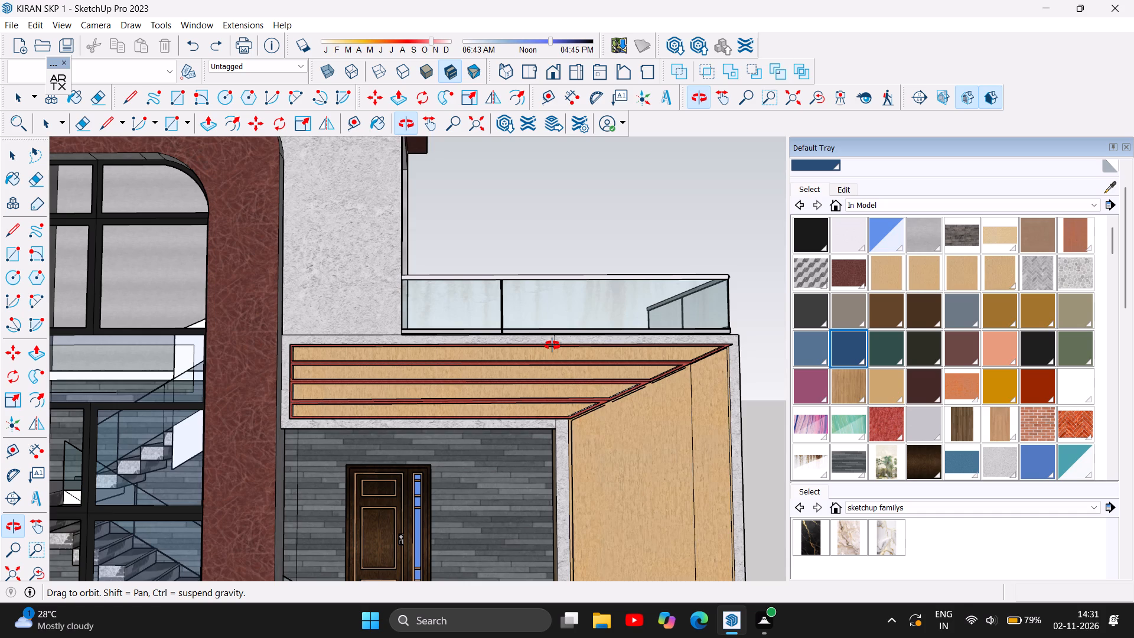
pyautogui.hotkey('ctrl', 'z')
pyautogui.hotkey('ctrl', 'z')
pyautogui.hotkey('ctrl', 'z')
pyautogui.hotkey('ctrl', 'z')
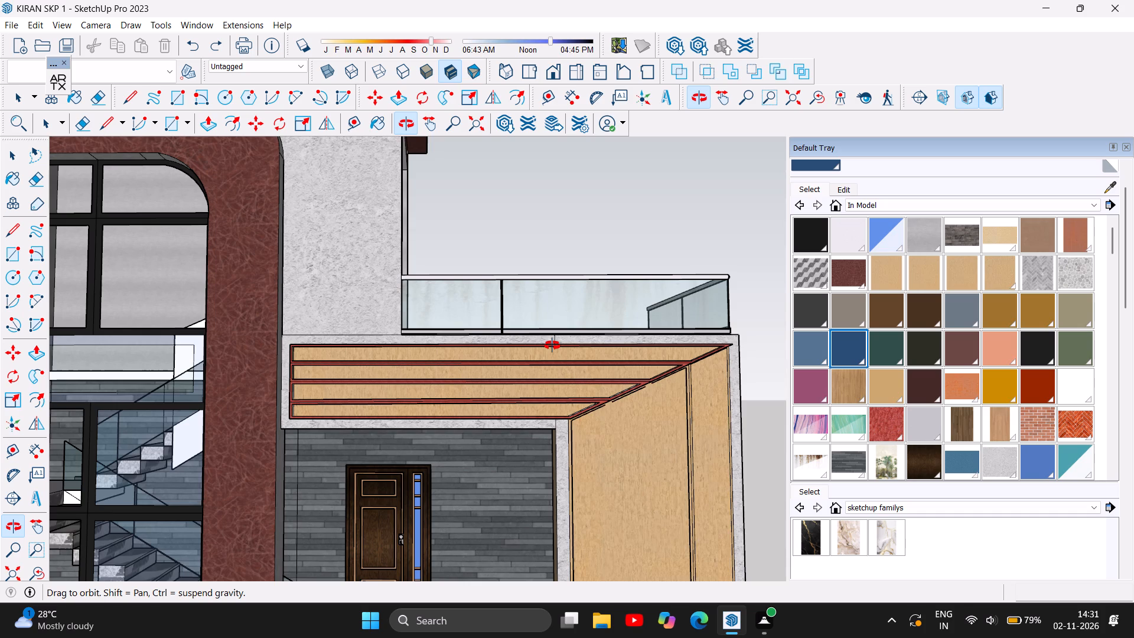
pyautogui.hotkey('ctrl', 'z')
pyautogui.hotkey('ctrl', 'z')
pyautogui.hotkey('ctrl', 'z')
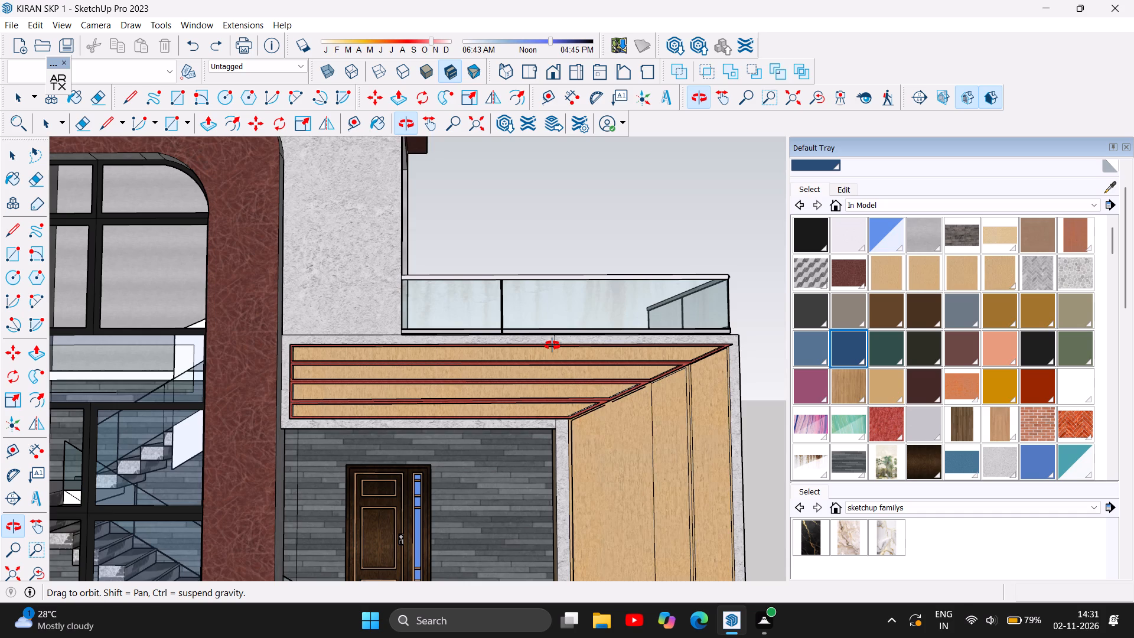
pyautogui.hotkey('ctrl', 'z')
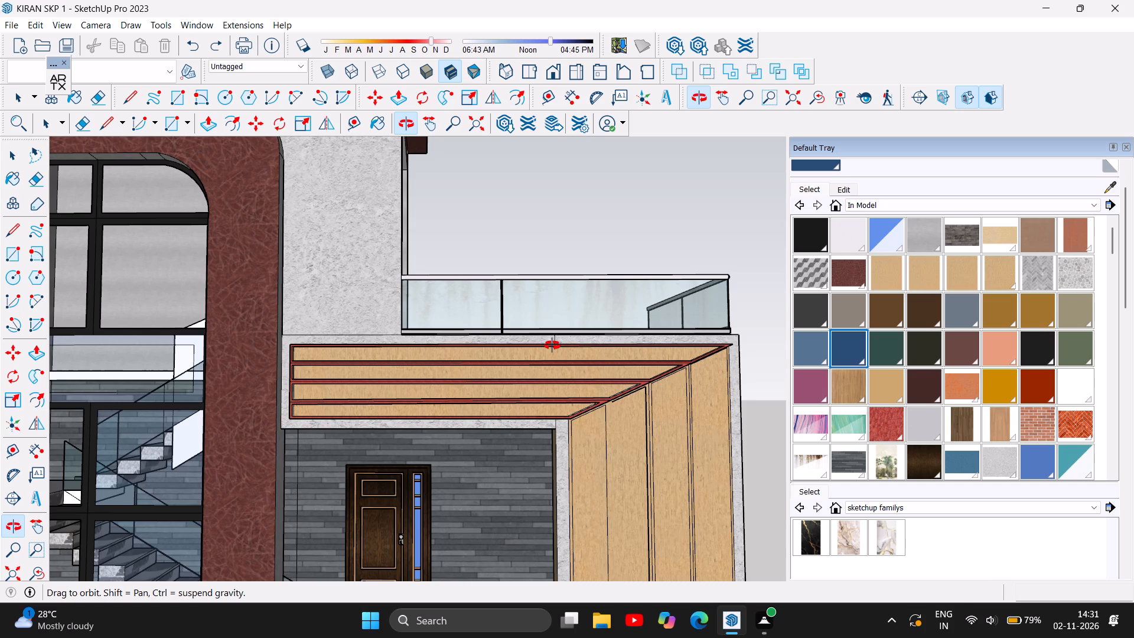
# Undo the dark red painting of the raised frames around the four horizontal wood strips.
pyautogui.hotkey('ctrl', 'z')
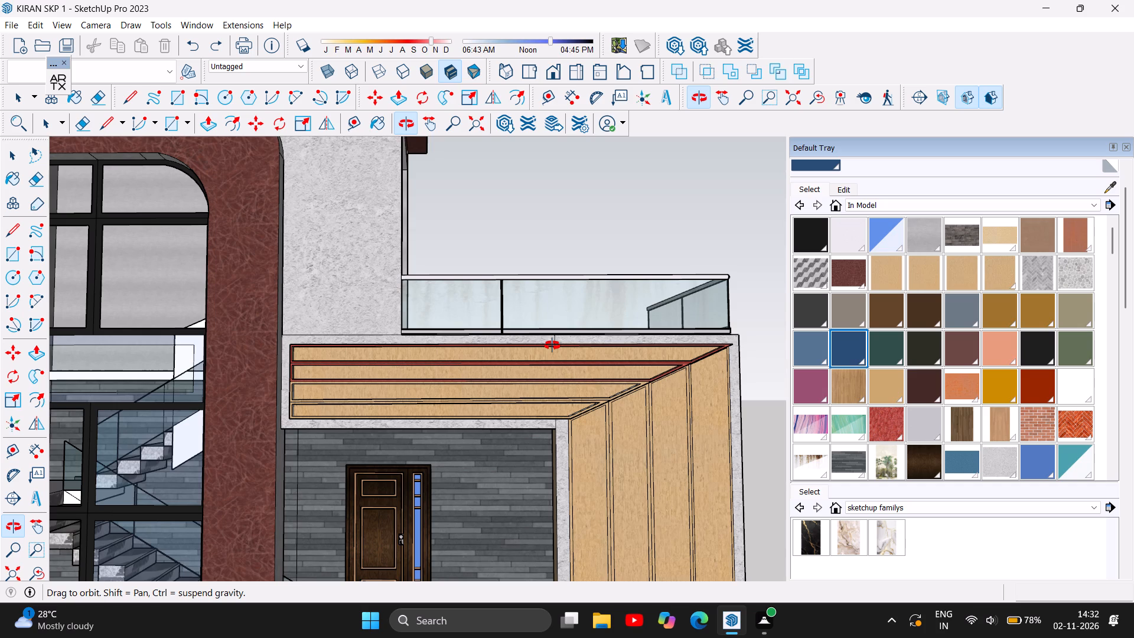
pyautogui.hotkey('ctrl', 'z')
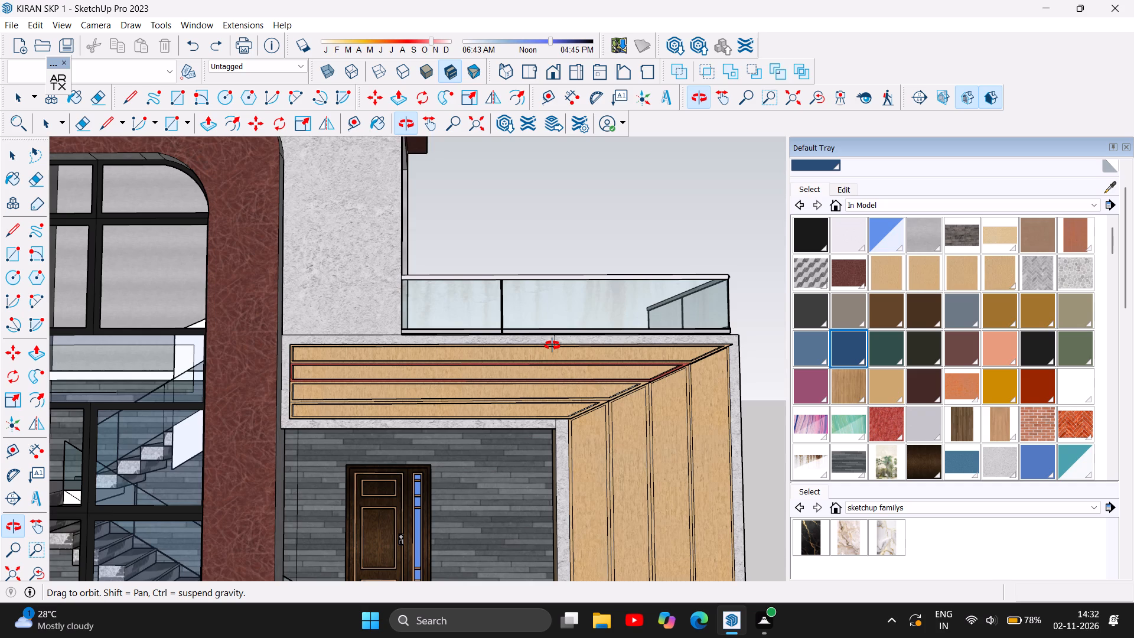
pyautogui.hotkey('ctrl', 'z')
pyautogui.hotkey('ctrl', 'z')
pyautogui.hotkey('ctrl', 'z')
pyautogui.hotkey('ctrl', 'z')
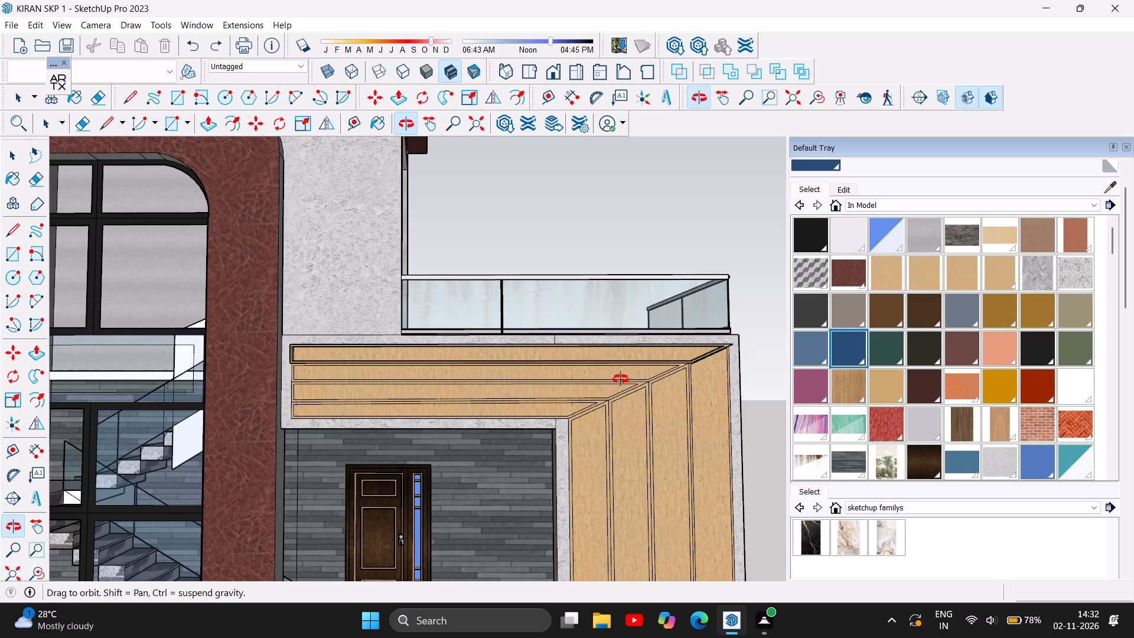
# Undo the extrusion of the horizontal wood strips' frames so the strips are flat again.
pyautogui.moveTo(625, 389); pyautogui.dragTo(442, 444)
pyautogui.hotkey('ctrl', 'z')
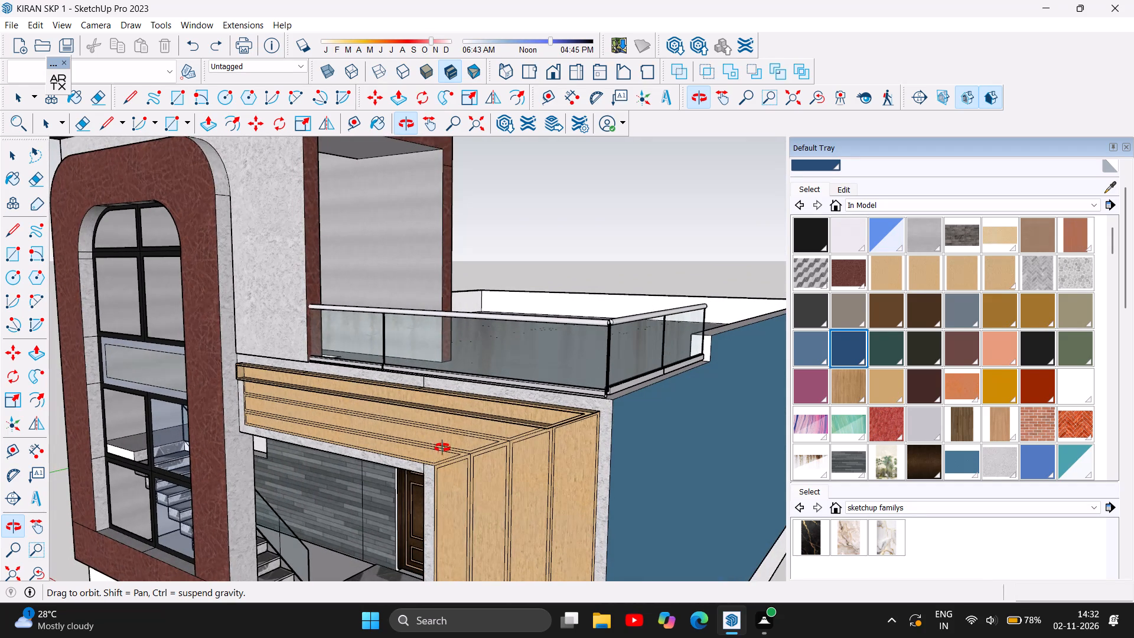
pyautogui.hotkey('ctrl', 'z')
pyautogui.hotkey('ctrl', 'z')
pyautogui.hotkey('ctrl', 'z')
pyautogui.hotkey('ctrl', 'z')
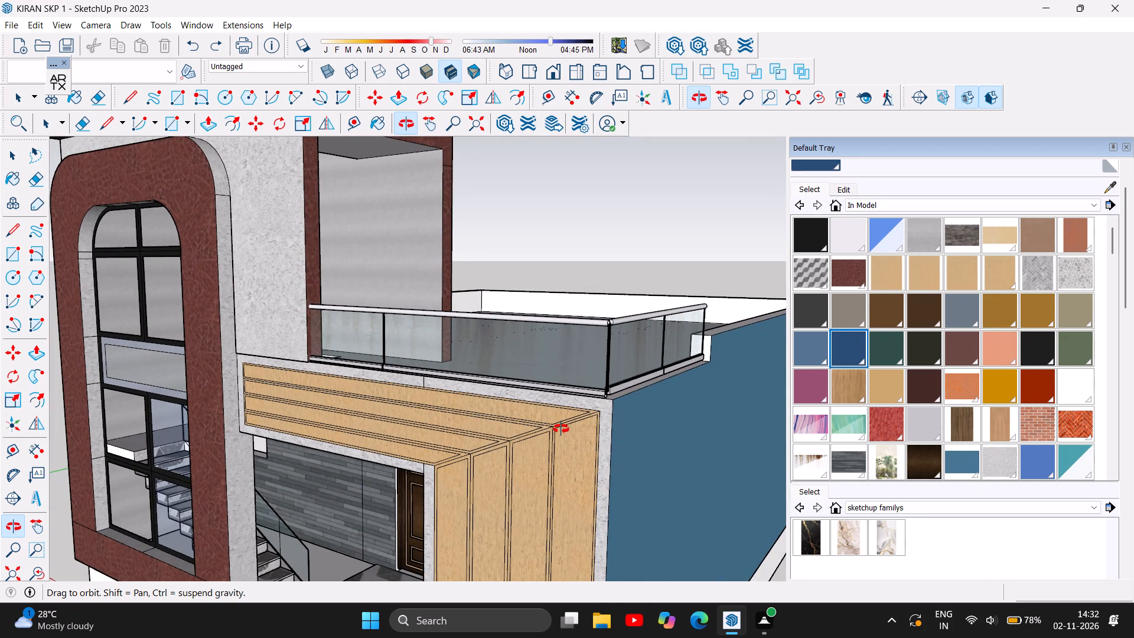
# Undo the inset outlines inside the vertical and horizontal wood strips, leaving only the single dividing lines.
pyautogui.moveTo(504, 432); pyautogui.dragTo(671, 402)
pyautogui.moveTo(409, 515); pyautogui.dragTo(417, 512)
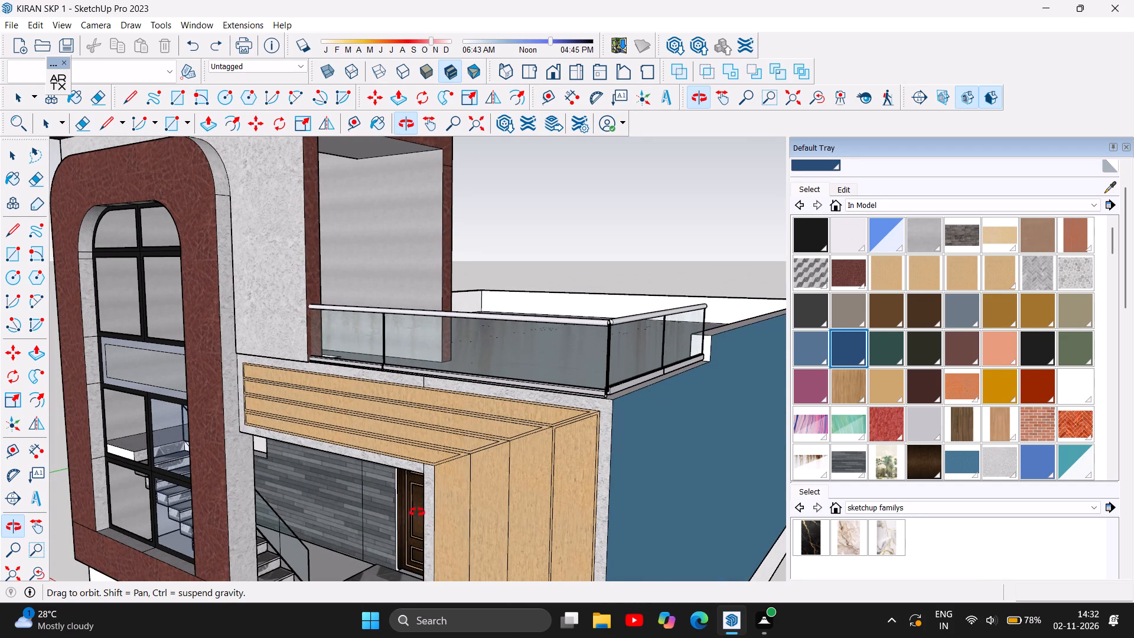
pyautogui.moveTo(417, 512); pyautogui.dragTo(507, 479)
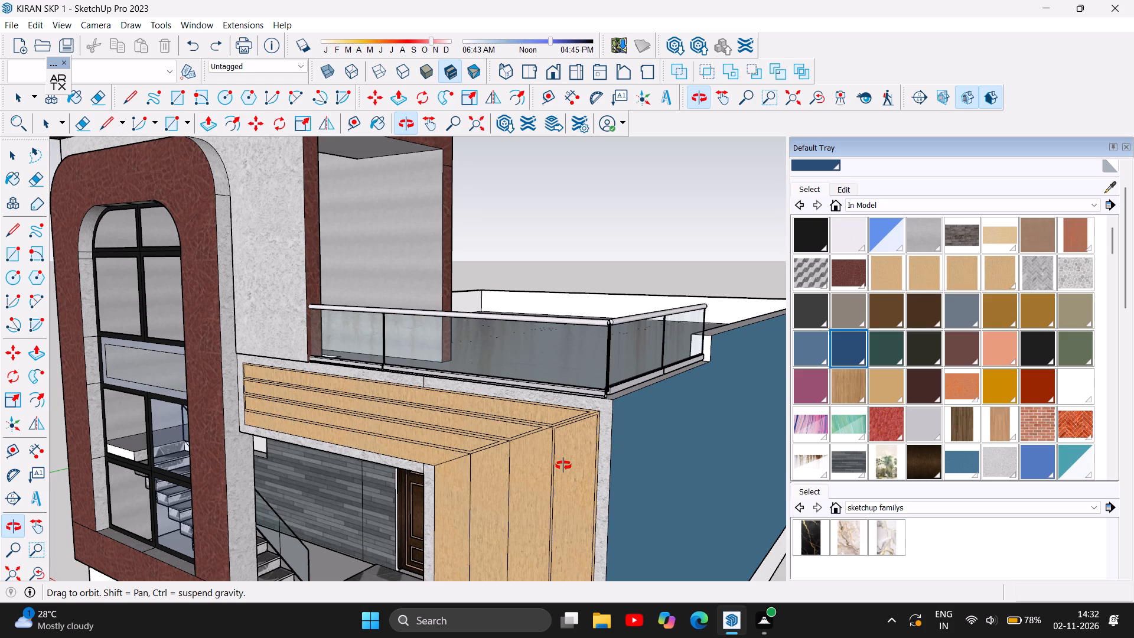
pyautogui.hotkey('ctrl', 'z')
pyautogui.hotkey('ctrl', 'z')
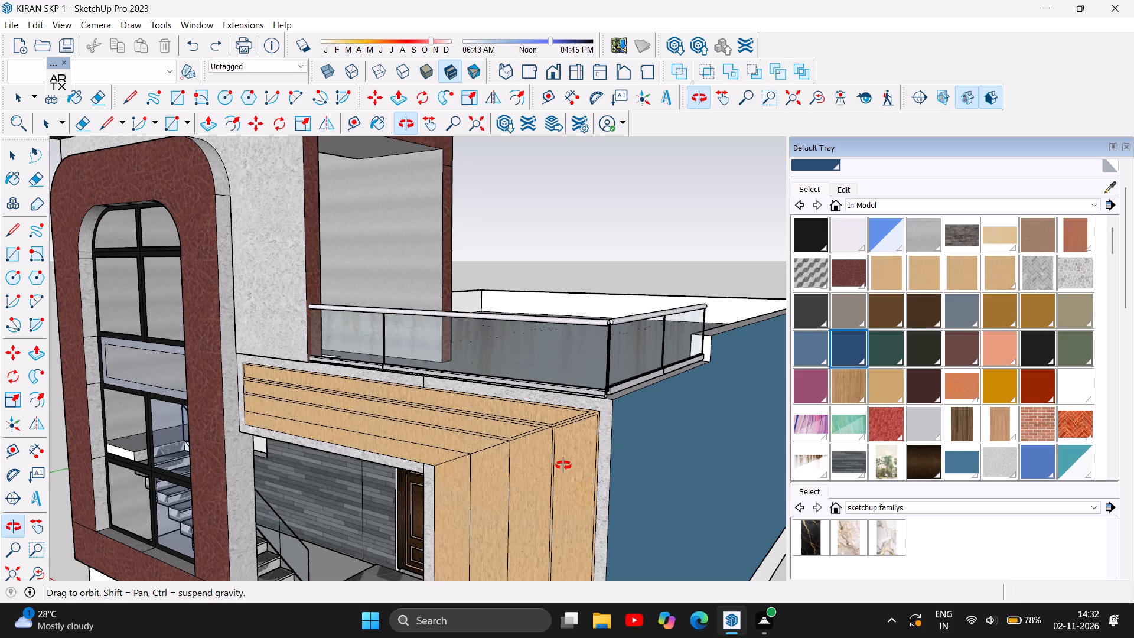
pyautogui.hotkey('ctrl', 'z')
pyautogui.hotkey('ctrl', 'z')
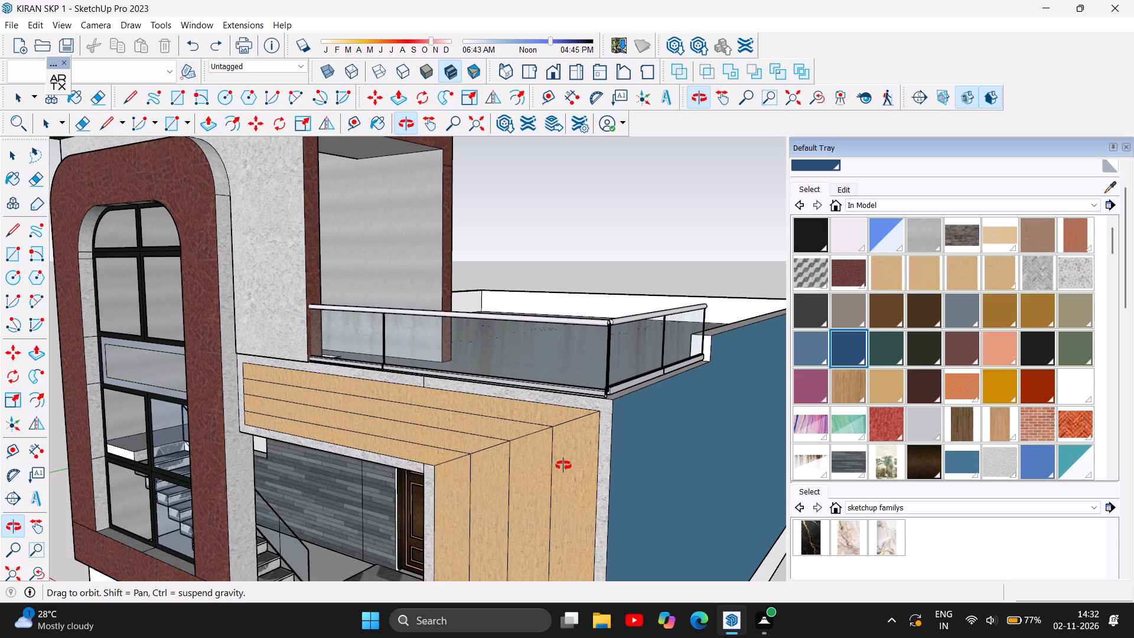
pyautogui.hotkey('ctrl', 'z')
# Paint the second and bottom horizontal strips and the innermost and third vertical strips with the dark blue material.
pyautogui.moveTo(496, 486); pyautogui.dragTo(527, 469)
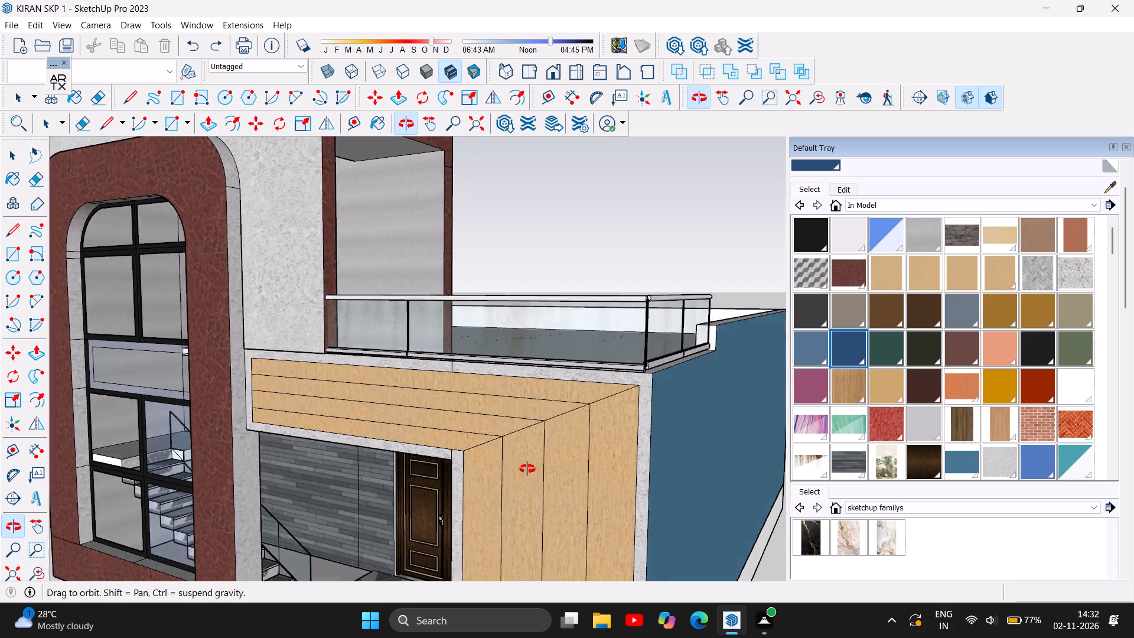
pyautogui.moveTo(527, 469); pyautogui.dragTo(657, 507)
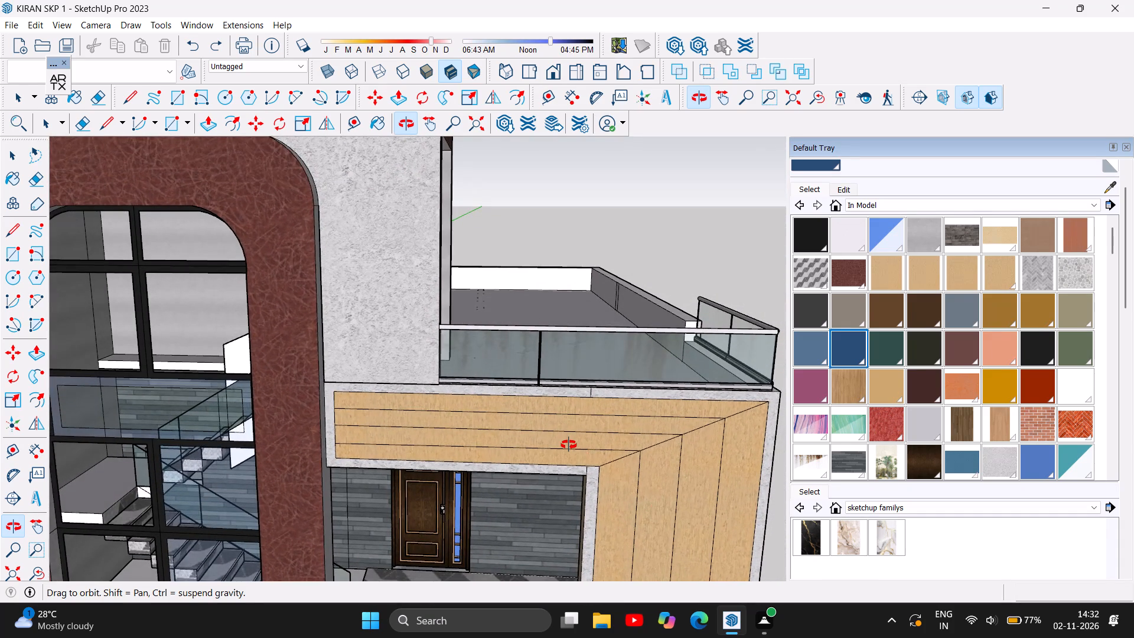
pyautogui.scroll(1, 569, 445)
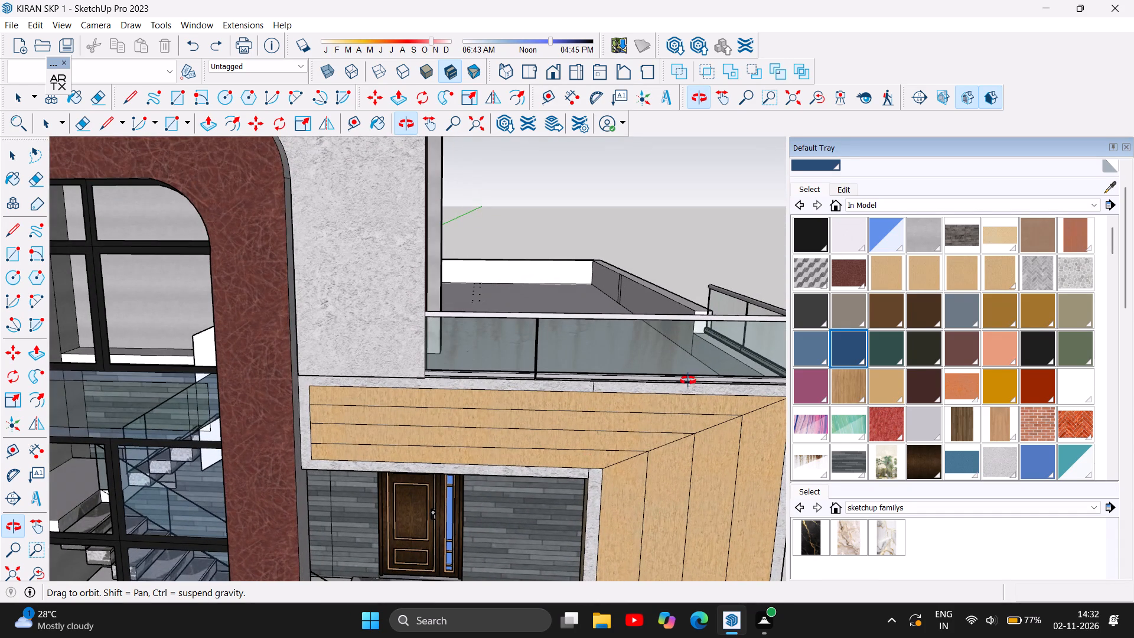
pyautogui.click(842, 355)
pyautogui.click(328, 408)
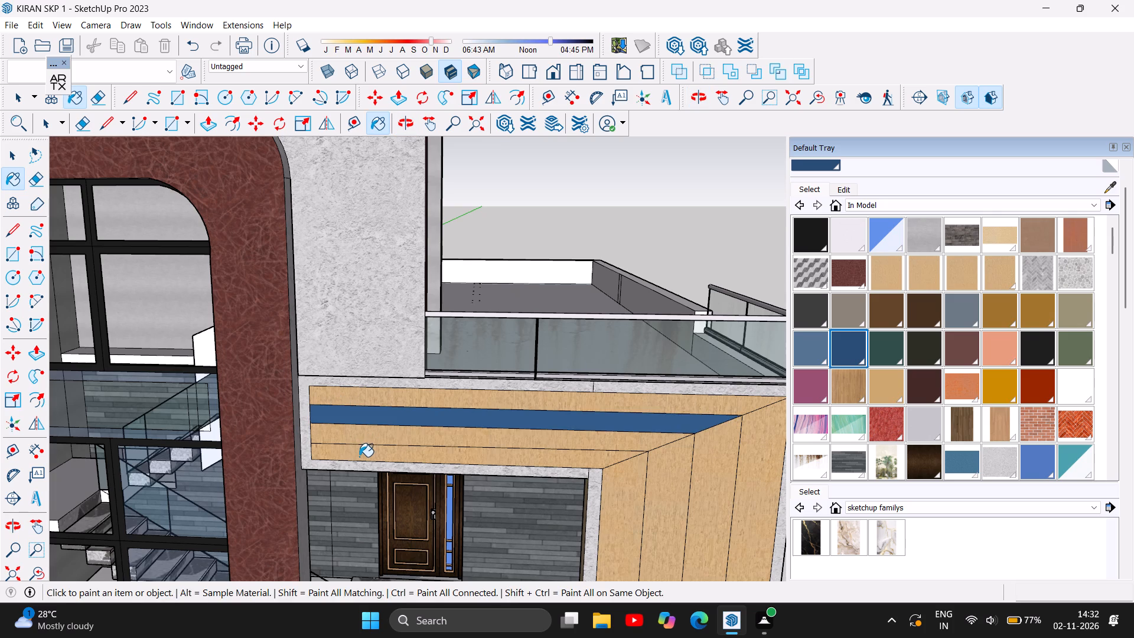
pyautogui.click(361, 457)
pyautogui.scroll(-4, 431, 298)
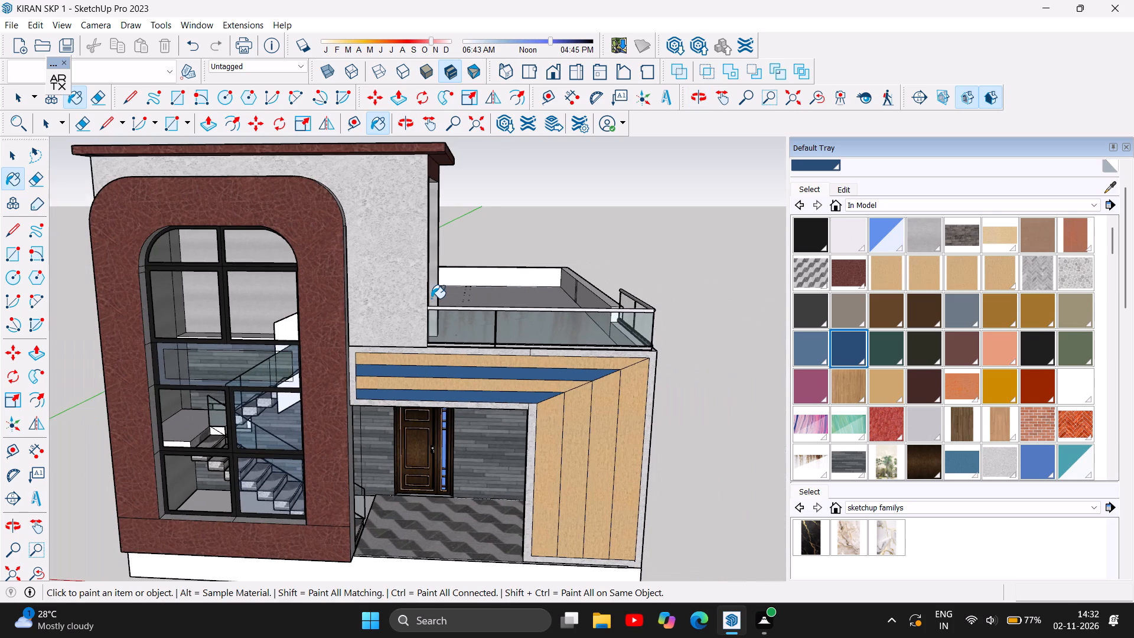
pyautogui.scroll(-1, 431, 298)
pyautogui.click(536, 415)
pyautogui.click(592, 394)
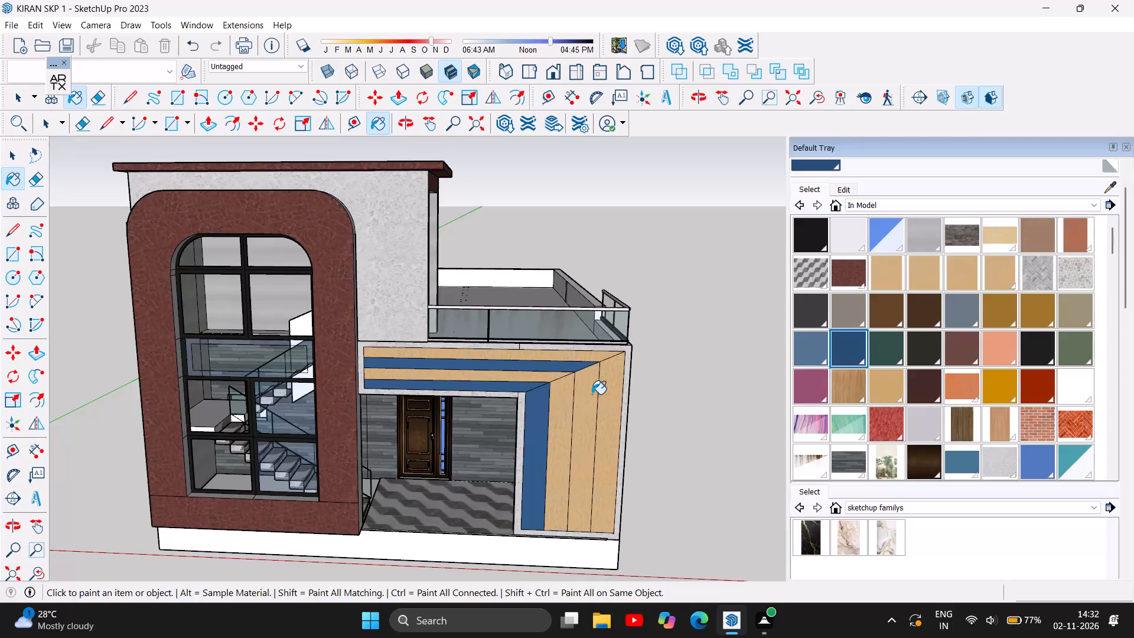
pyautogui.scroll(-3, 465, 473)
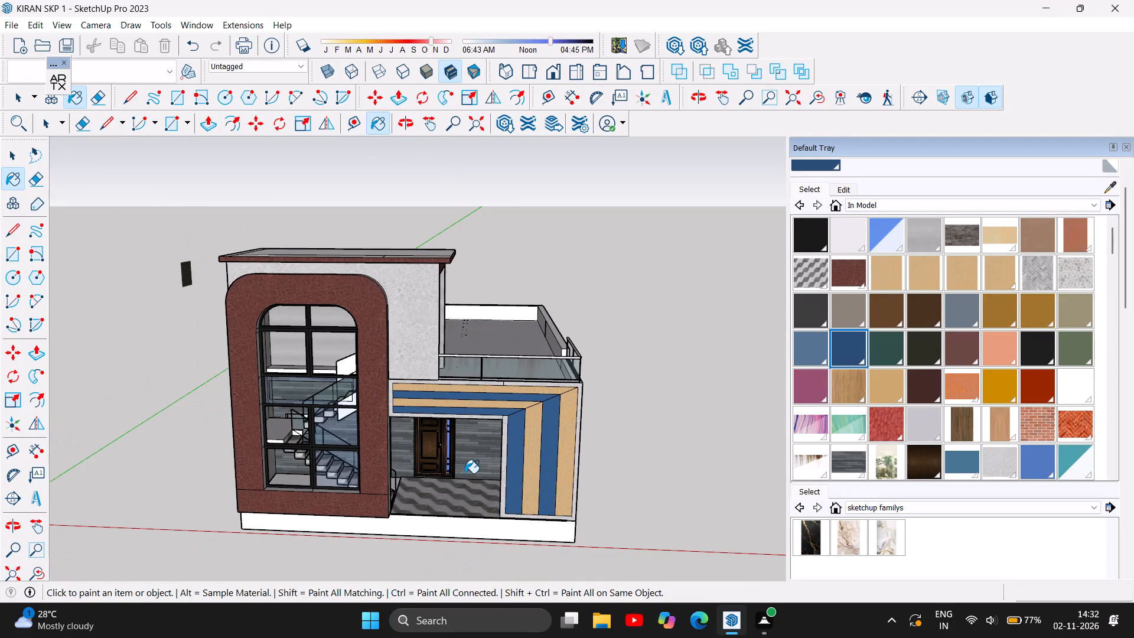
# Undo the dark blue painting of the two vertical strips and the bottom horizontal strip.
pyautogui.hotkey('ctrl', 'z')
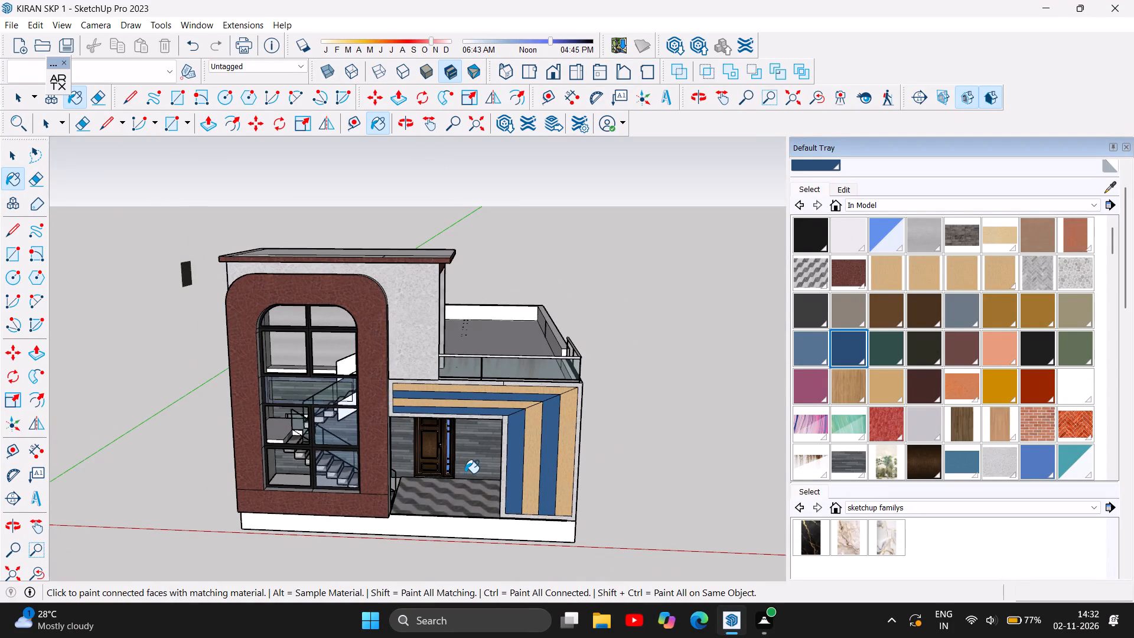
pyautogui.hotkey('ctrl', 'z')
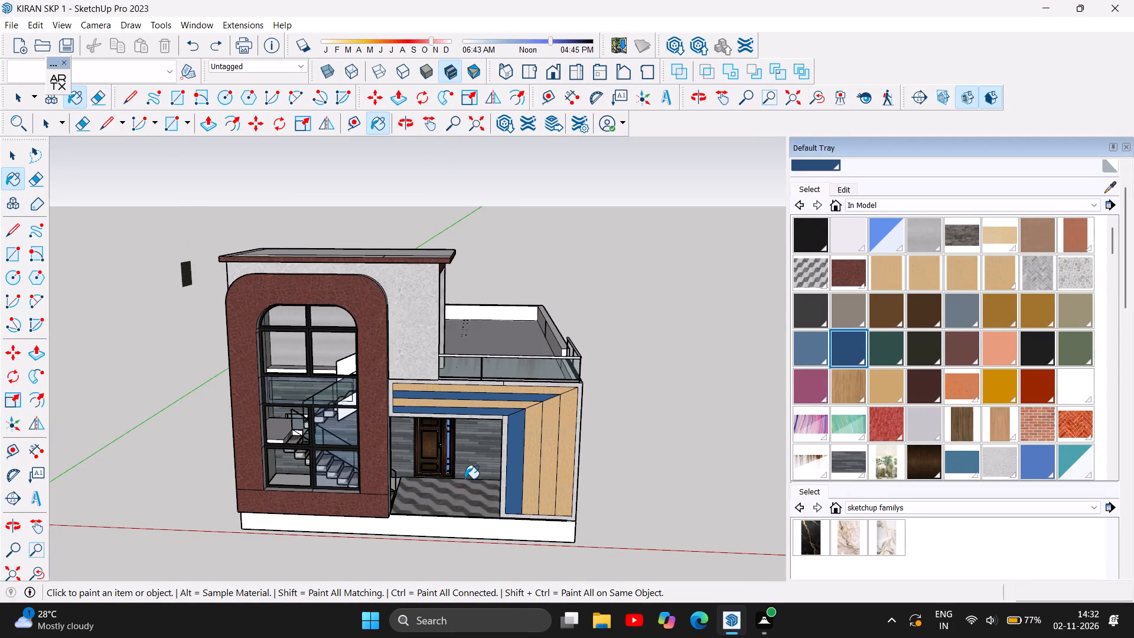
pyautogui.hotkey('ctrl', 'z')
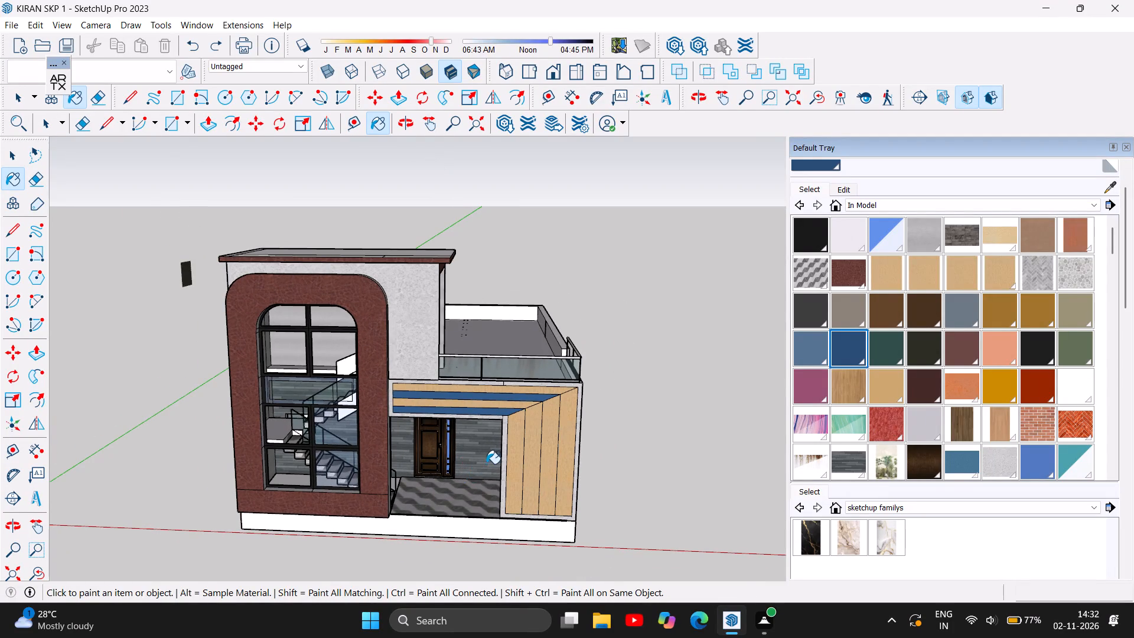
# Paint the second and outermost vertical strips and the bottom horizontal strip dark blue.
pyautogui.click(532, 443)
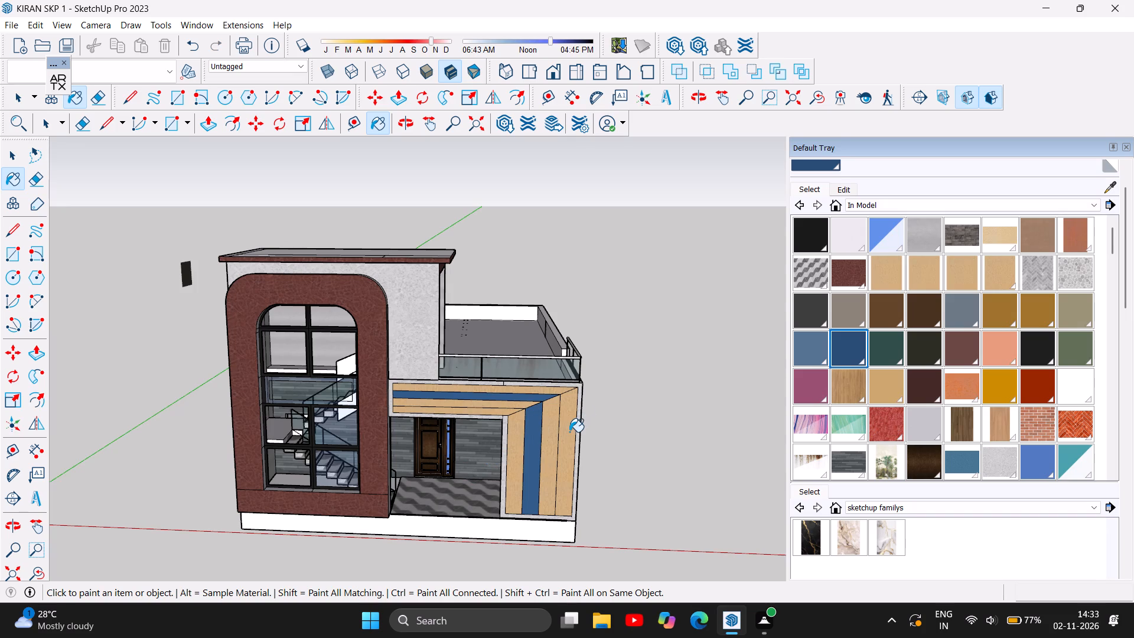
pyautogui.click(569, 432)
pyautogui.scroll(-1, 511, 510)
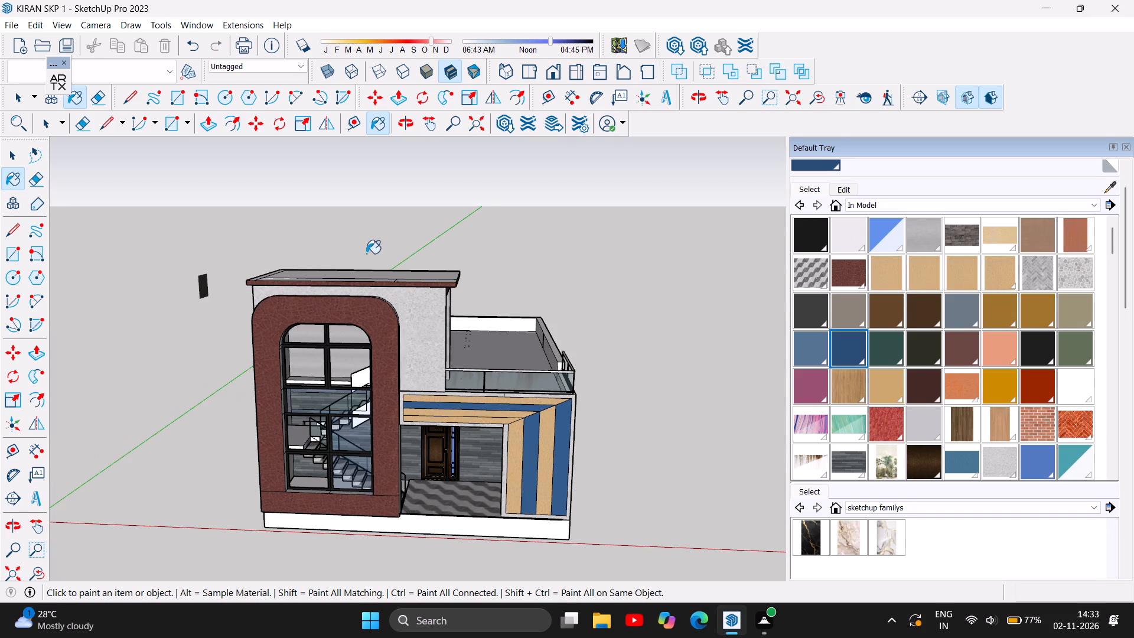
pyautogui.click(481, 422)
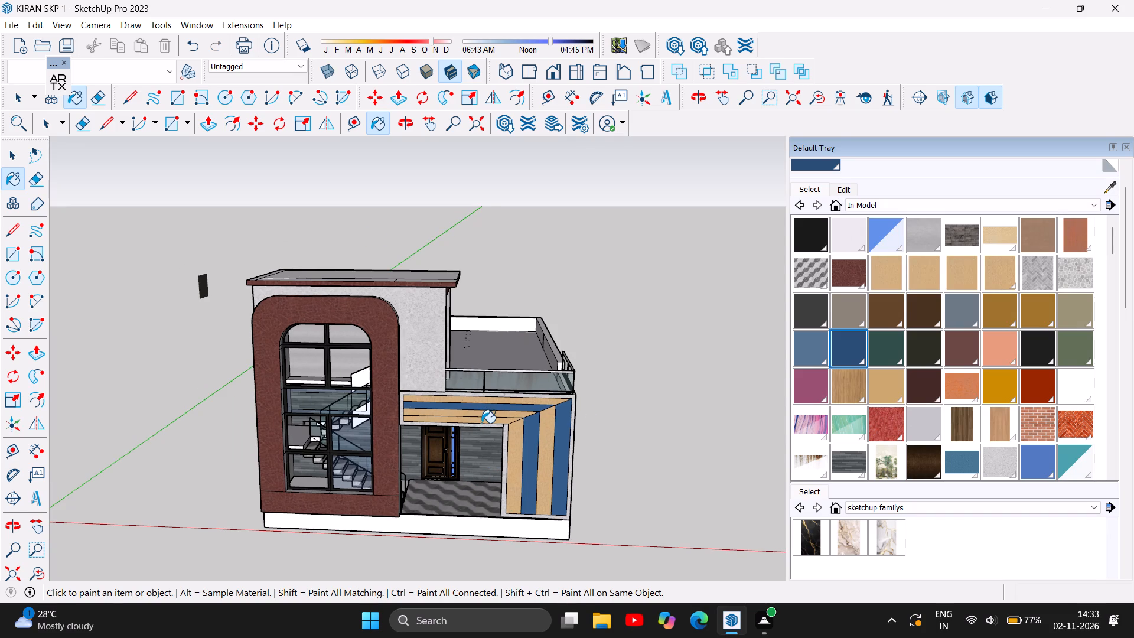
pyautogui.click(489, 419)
# Examine the alternating blue and wood stripes on the front facade from several distances.
pyautogui.scroll(-1, 396, 478)
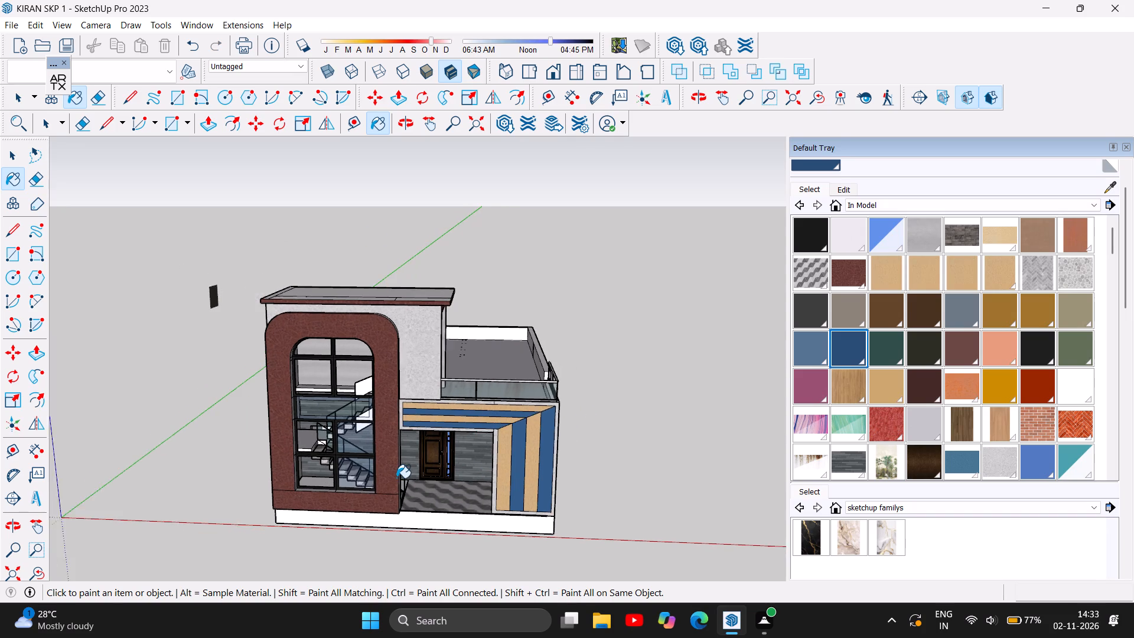
pyautogui.scroll(-2, 396, 478)
pyautogui.scroll(6, 627, 499)
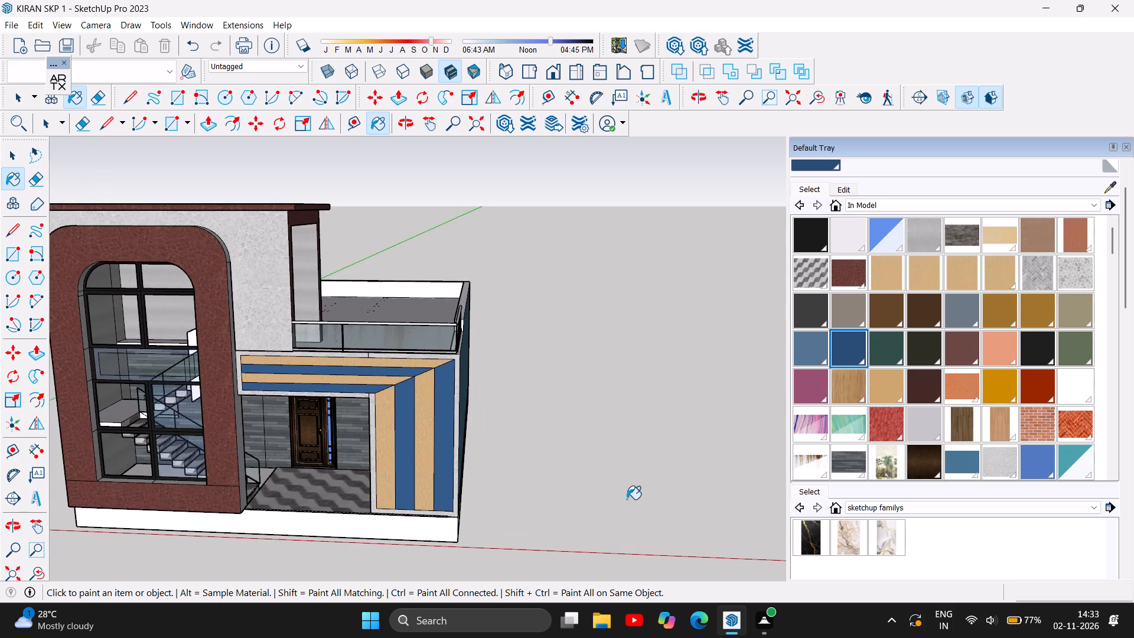
pyautogui.scroll(5, 627, 499)
pyautogui.scroll(-3, 627, 499)
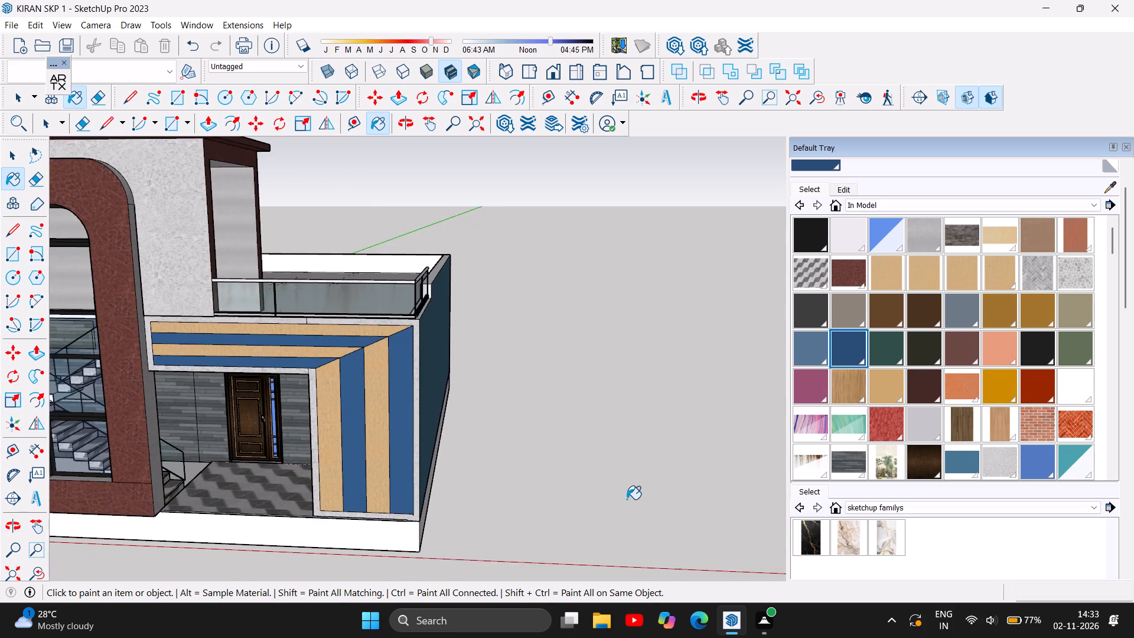
pyautogui.scroll(-4, 627, 499)
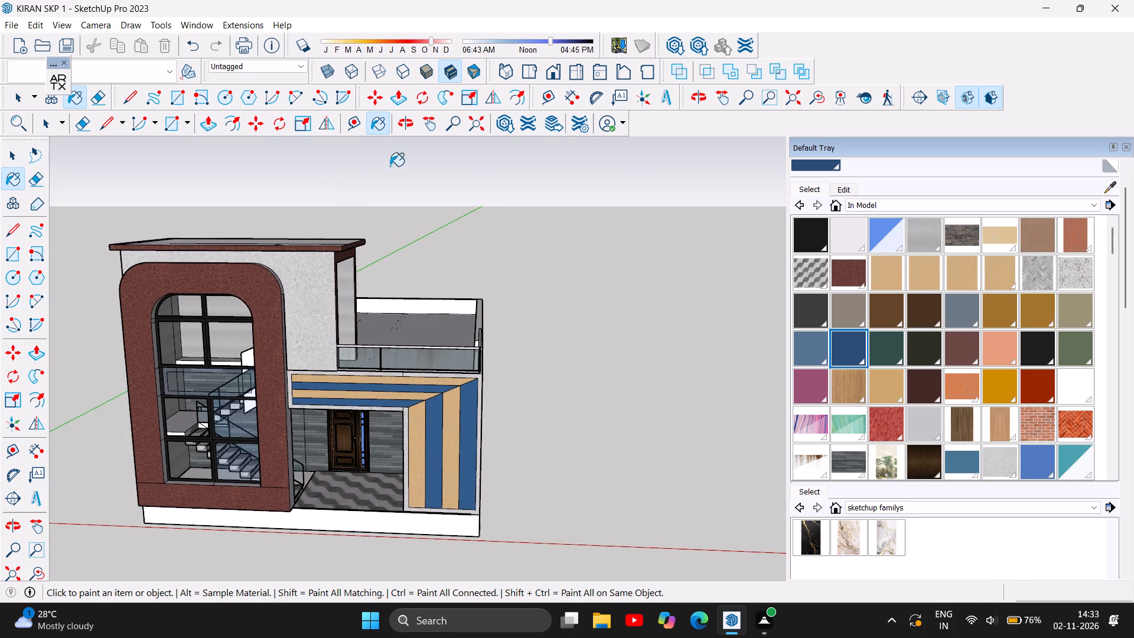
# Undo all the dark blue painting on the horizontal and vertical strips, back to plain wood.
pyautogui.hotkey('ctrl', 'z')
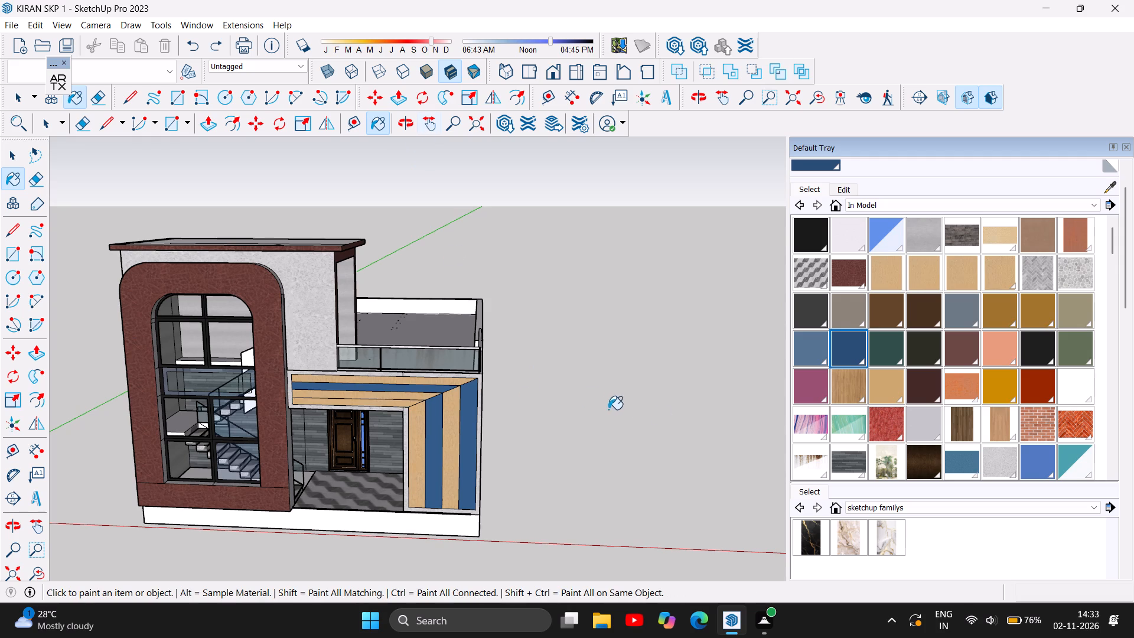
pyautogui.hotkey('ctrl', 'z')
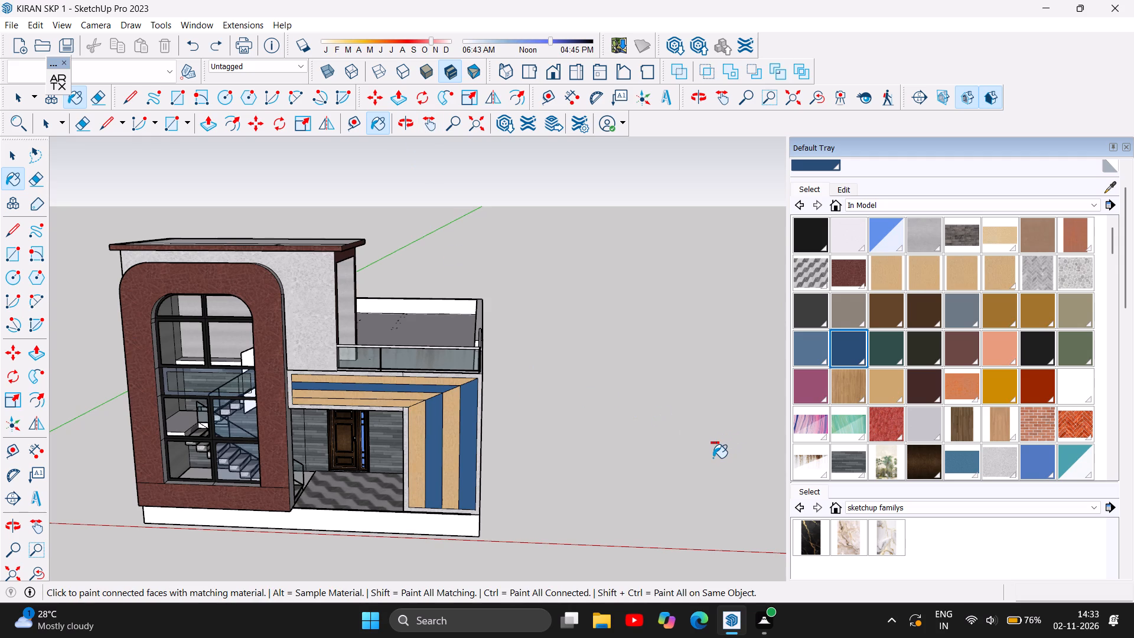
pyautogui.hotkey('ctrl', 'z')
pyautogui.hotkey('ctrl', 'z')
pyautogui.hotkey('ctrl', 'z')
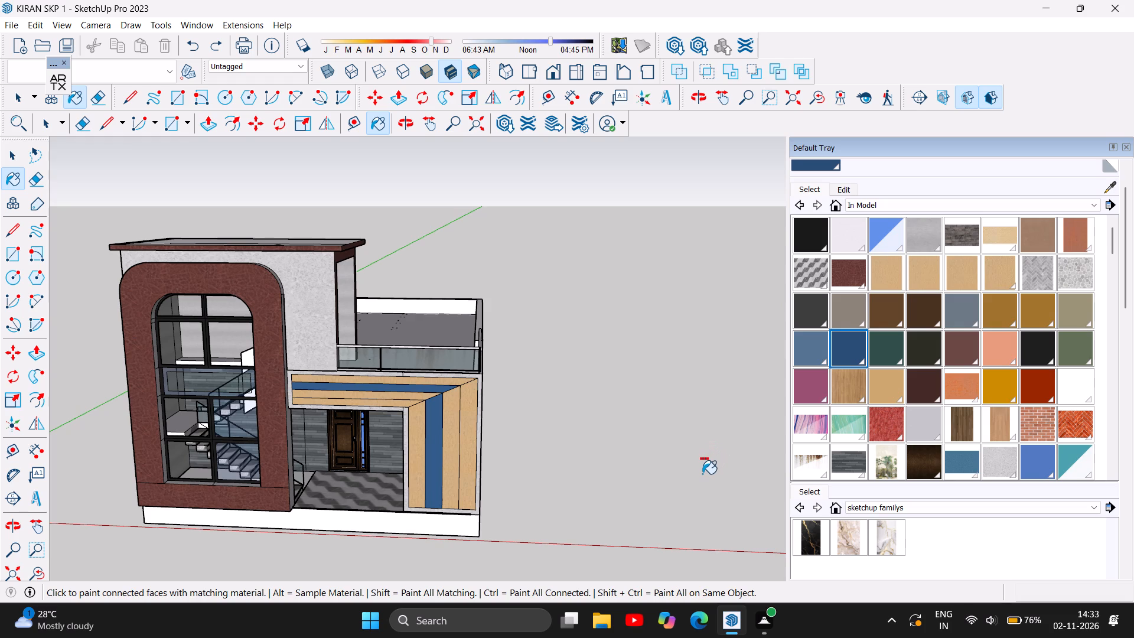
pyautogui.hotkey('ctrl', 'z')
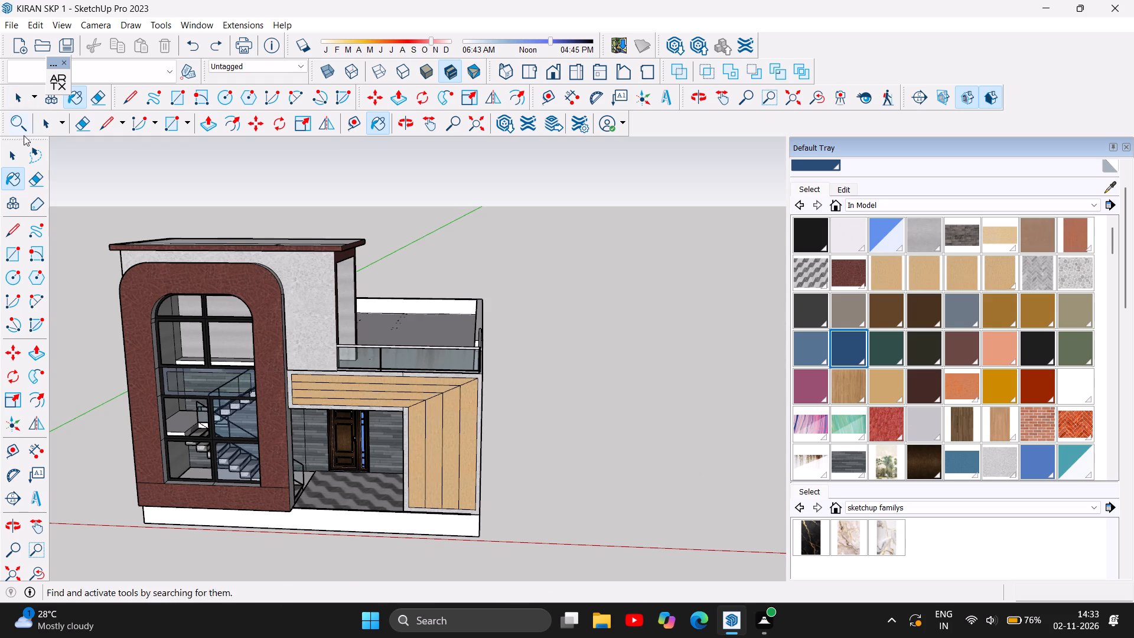
# Examine the plain wood strips around the entrance on the front facade from several distances.
pyautogui.click(410, 122)
pyautogui.moveTo(358, 439); pyautogui.dragTo(404, 379)
pyautogui.scroll(2, 397, 375)
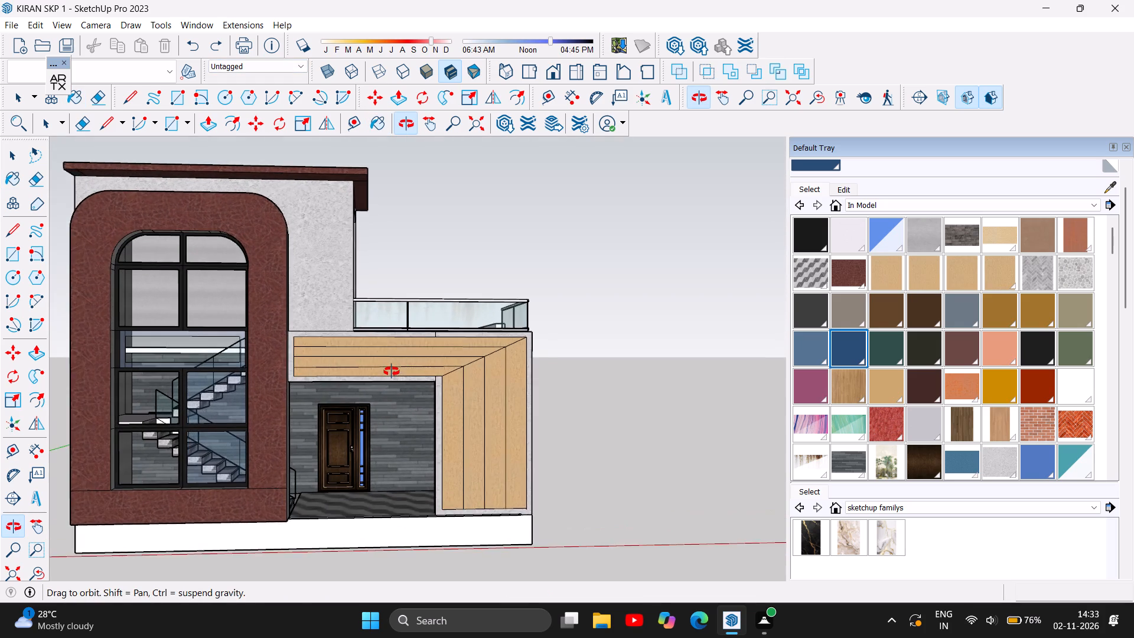
pyautogui.scroll(1, 392, 372)
pyautogui.scroll(5, 503, 404)
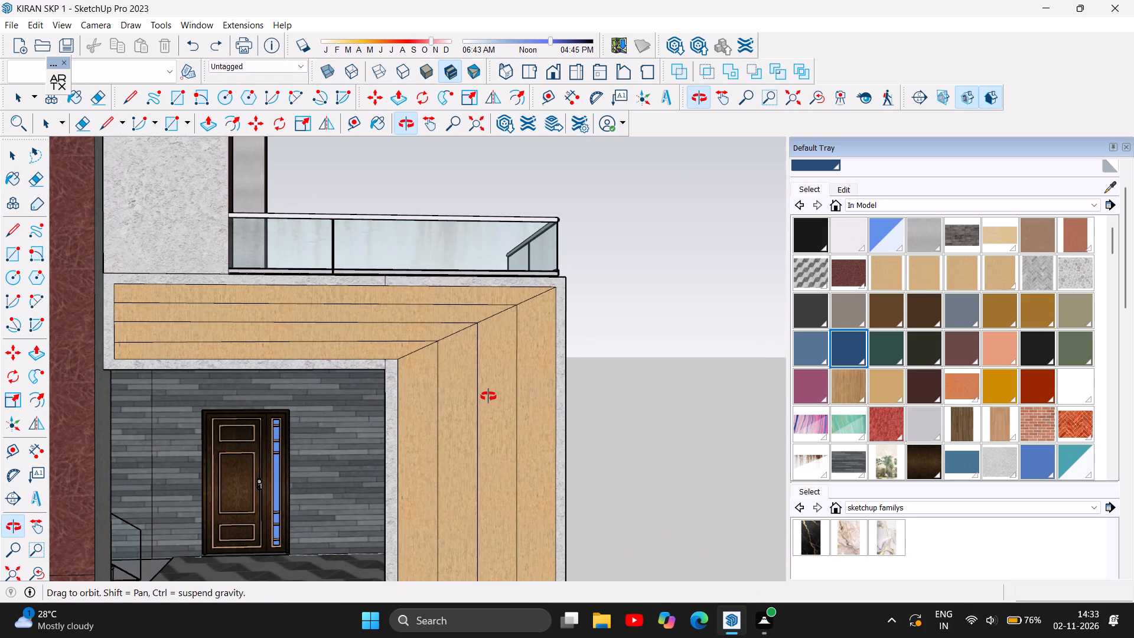
pyautogui.scroll(-2, 477, 396)
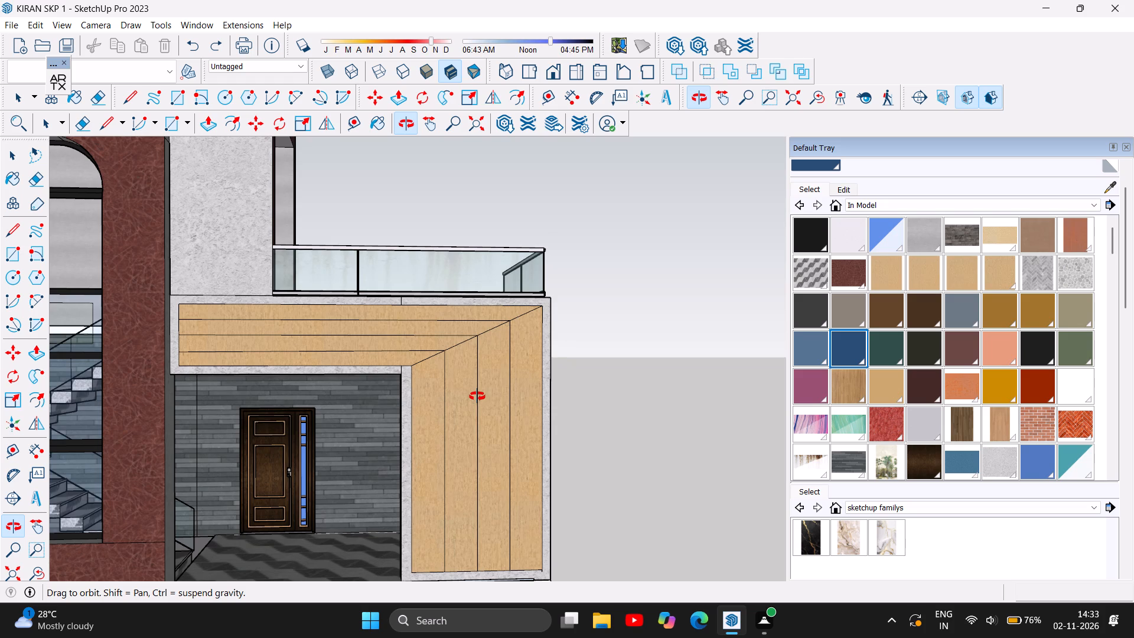
pyautogui.scroll(-1, 477, 396)
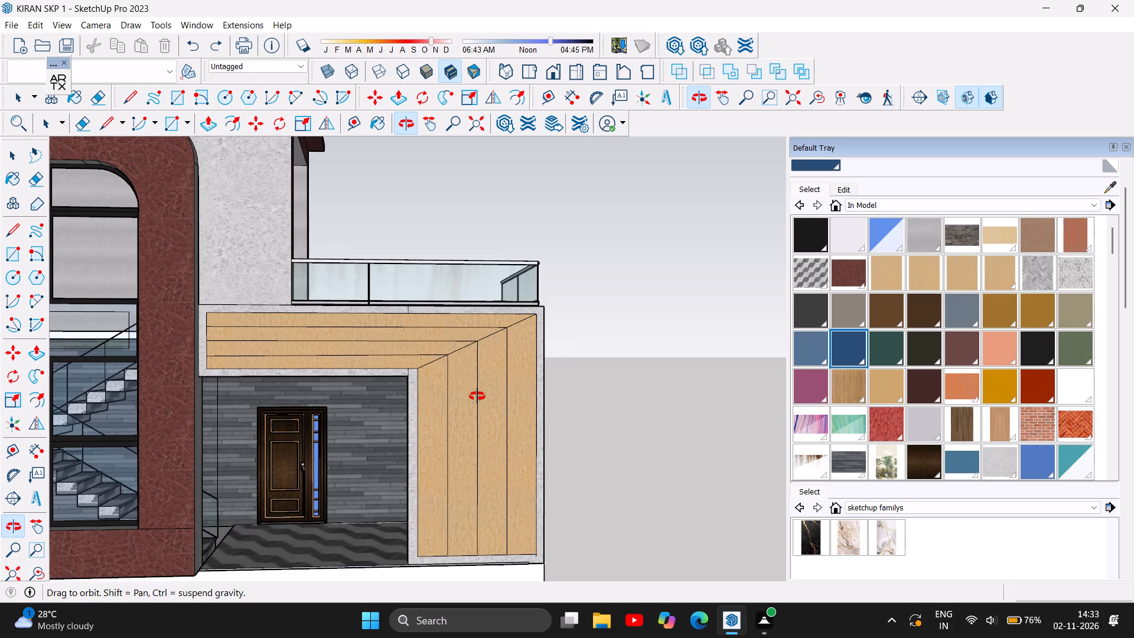
pyautogui.scroll(-2, 477, 396)
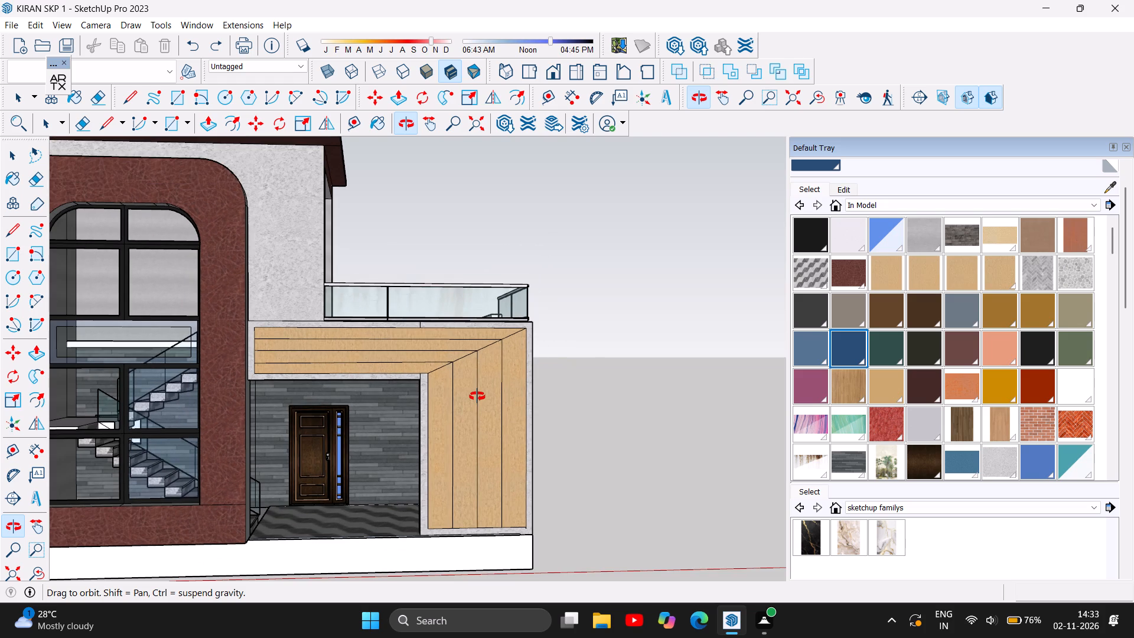
pyautogui.scroll(1, 477, 396)
pyautogui.scroll(-1, 477, 396)
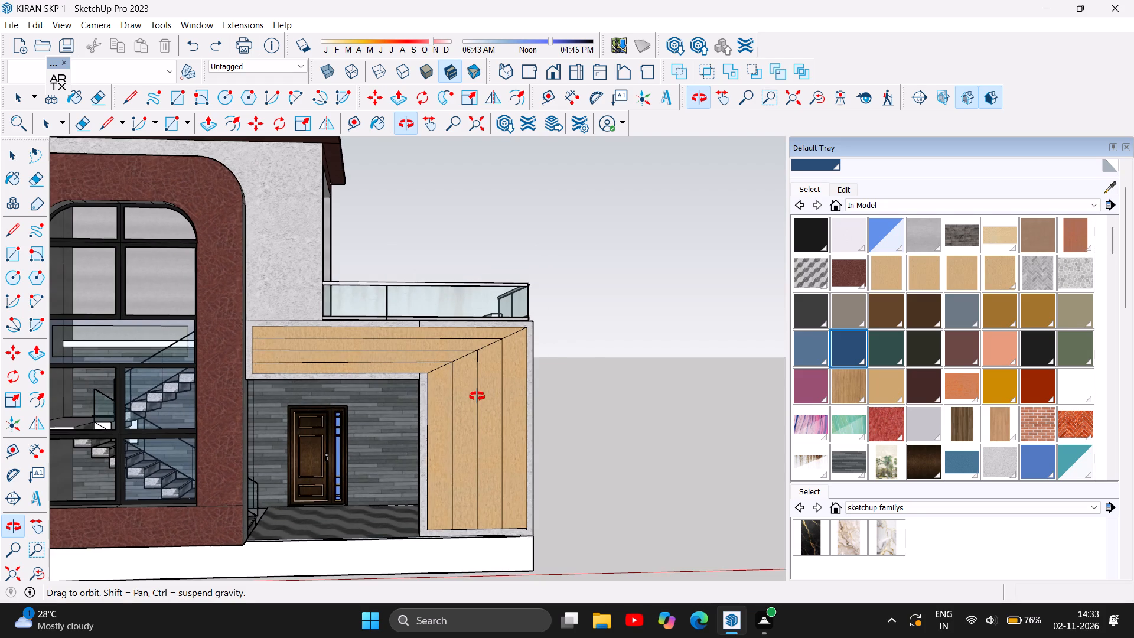
pyautogui.scroll(1, 477, 396)
pyautogui.scroll(-1, 477, 396)
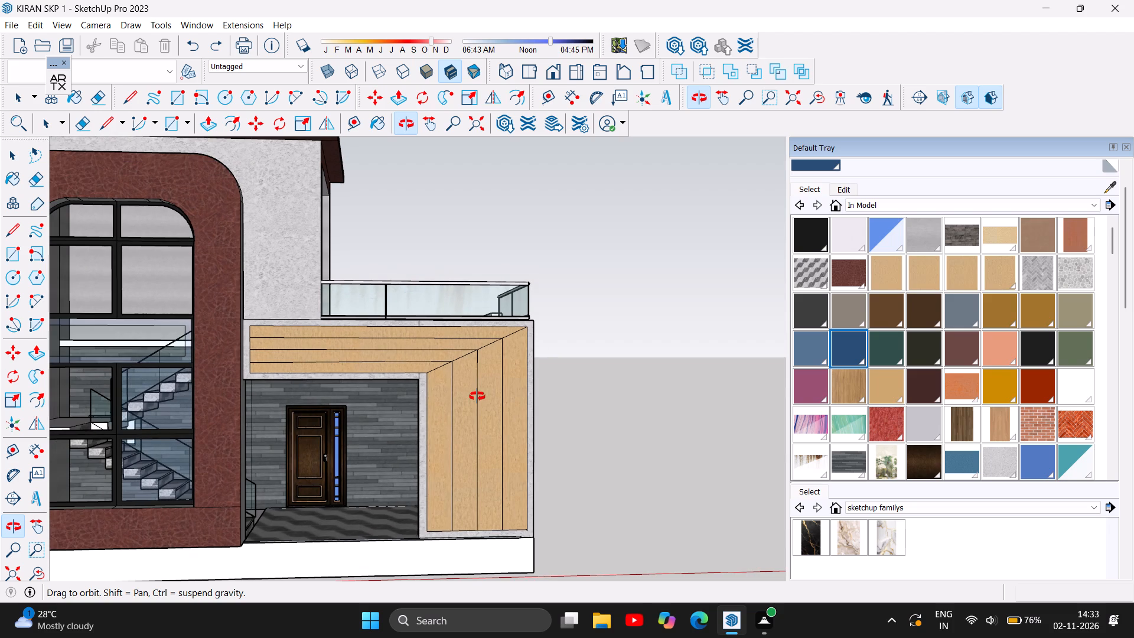
pyautogui.scroll(1, 477, 396)
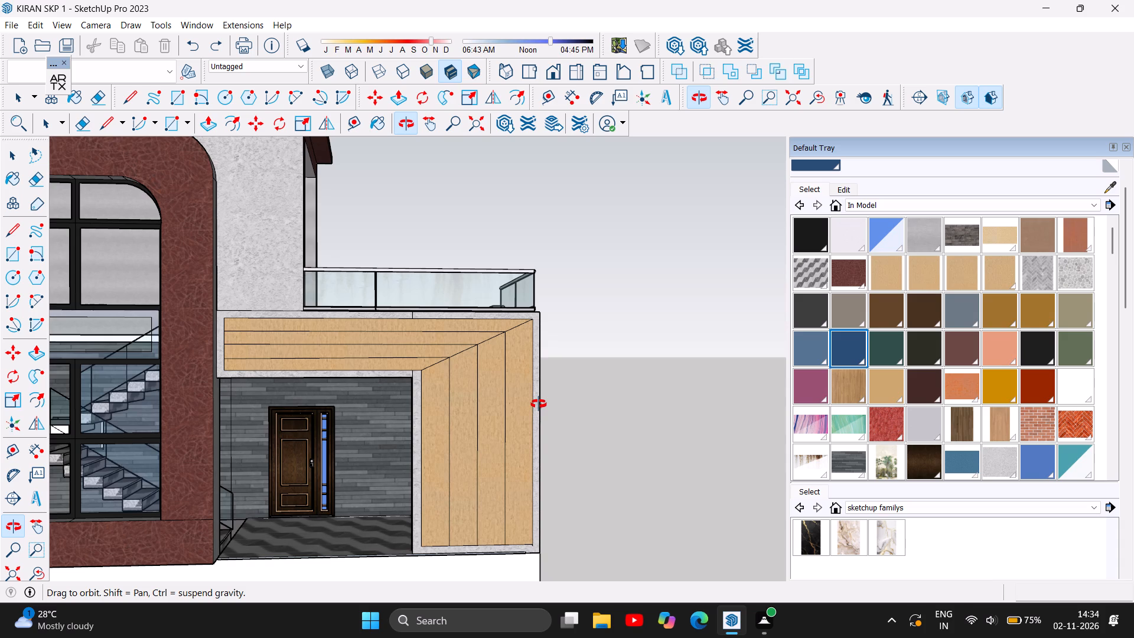
pyautogui.scroll(-1, 539, 404)
pyautogui.scroll(-1, 427, 451)
pyautogui.scroll(1, 396, 462)
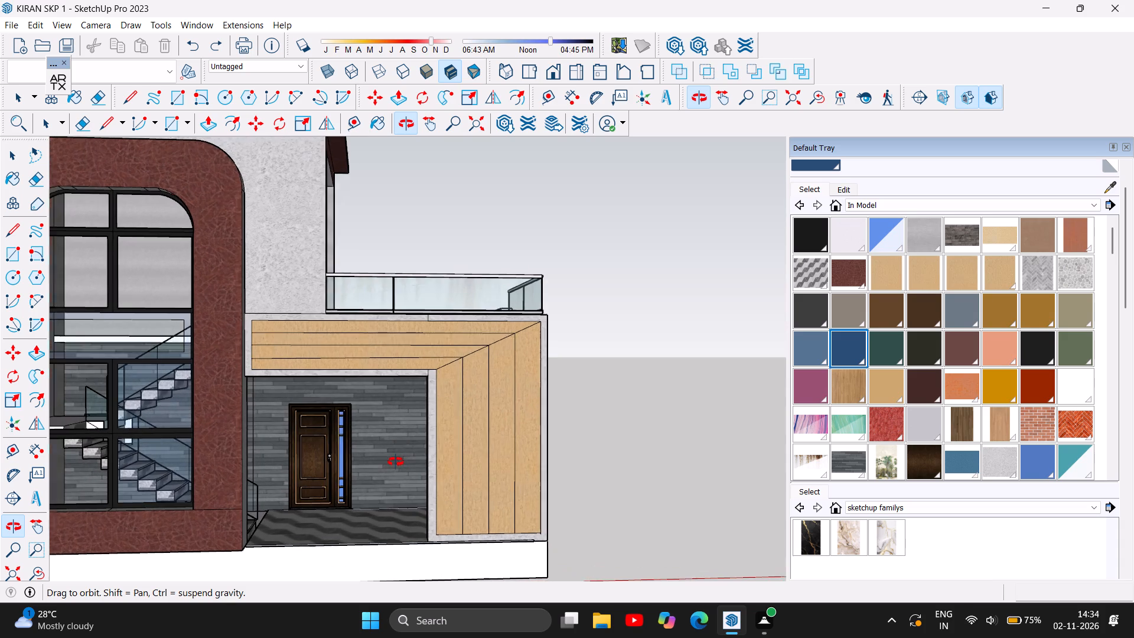
pyautogui.scroll(1, 395, 462)
# Examine all sides of the house, comparing the blue side walls with the wood-clad front facade.
pyautogui.moveTo(409, 450); pyautogui.dragTo(306, 444)
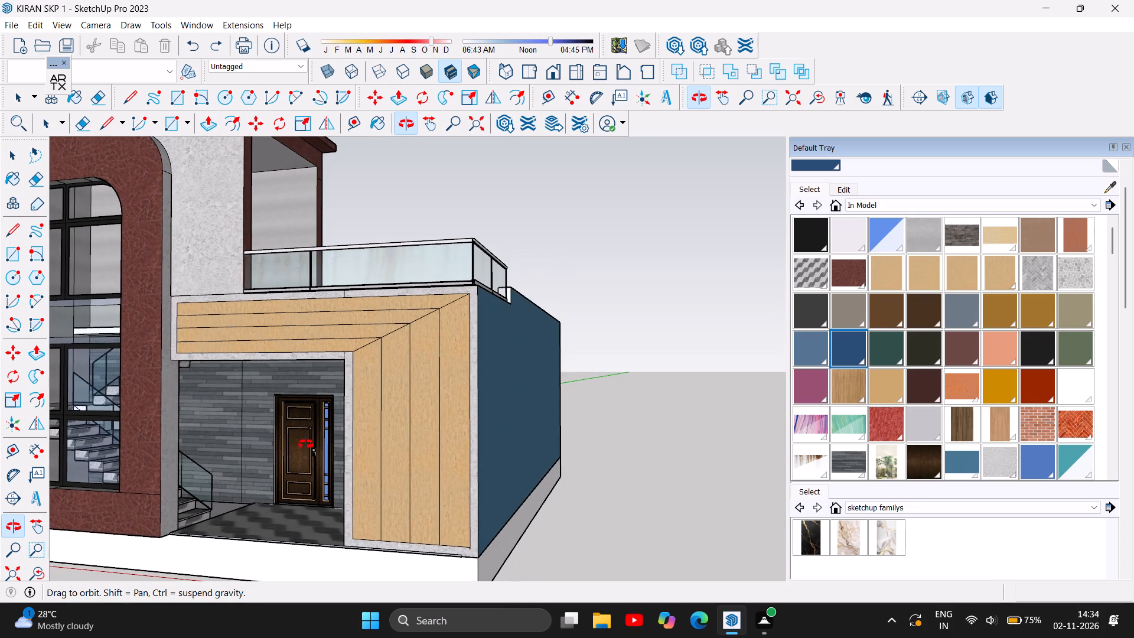
pyautogui.moveTo(625, 512); pyautogui.dragTo(196, 505)
pyautogui.moveTo(794, 503); pyautogui.dragTo(793, 503)
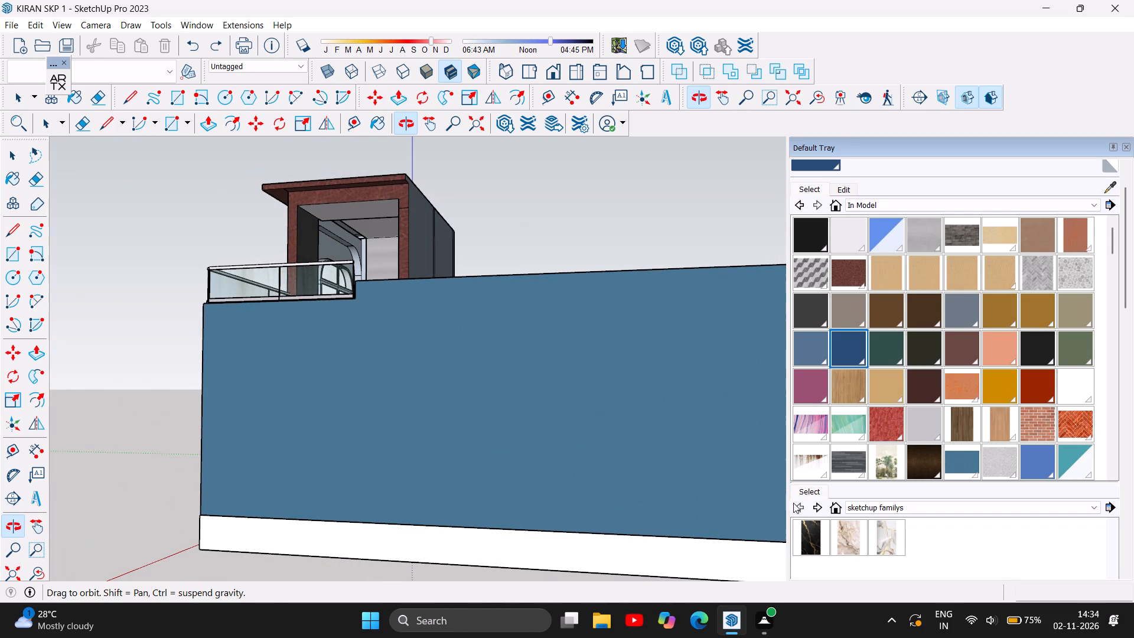
pyautogui.moveTo(793, 503); pyautogui.dragTo(669, 484)
pyautogui.moveTo(574, 519); pyautogui.dragTo(166, 502)
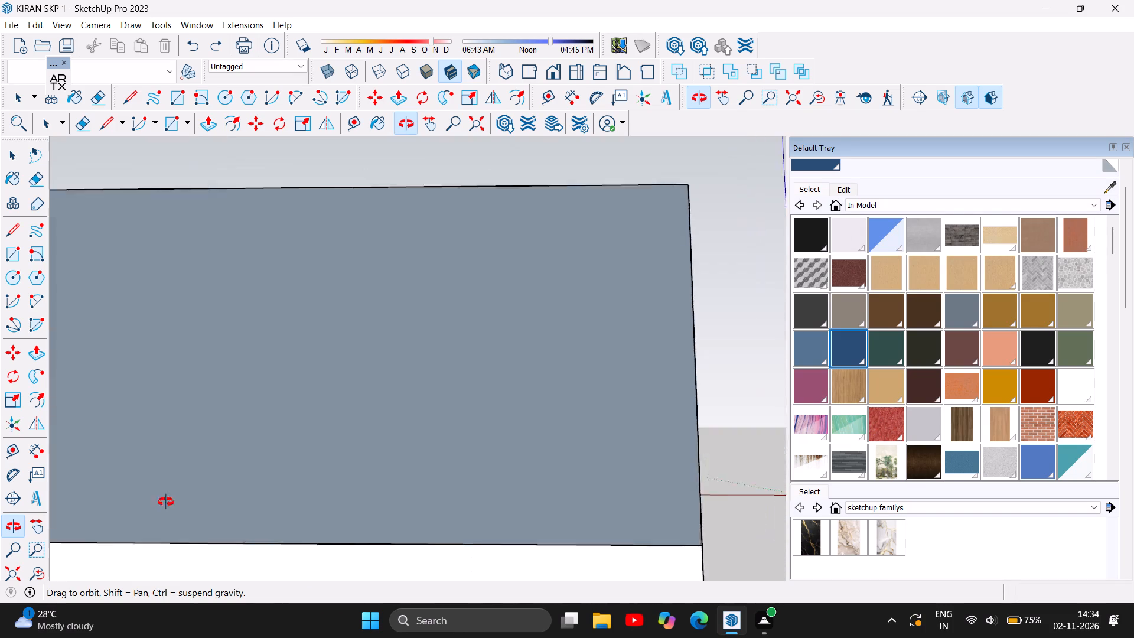
pyautogui.moveTo(166, 502); pyautogui.dragTo(61, 487)
pyautogui.moveTo(60, 487); pyautogui.dragTo(82, 478)
pyautogui.moveTo(535, 506); pyautogui.dragTo(294, 503)
pyautogui.moveTo(665, 502); pyautogui.dragTo(283, 498)
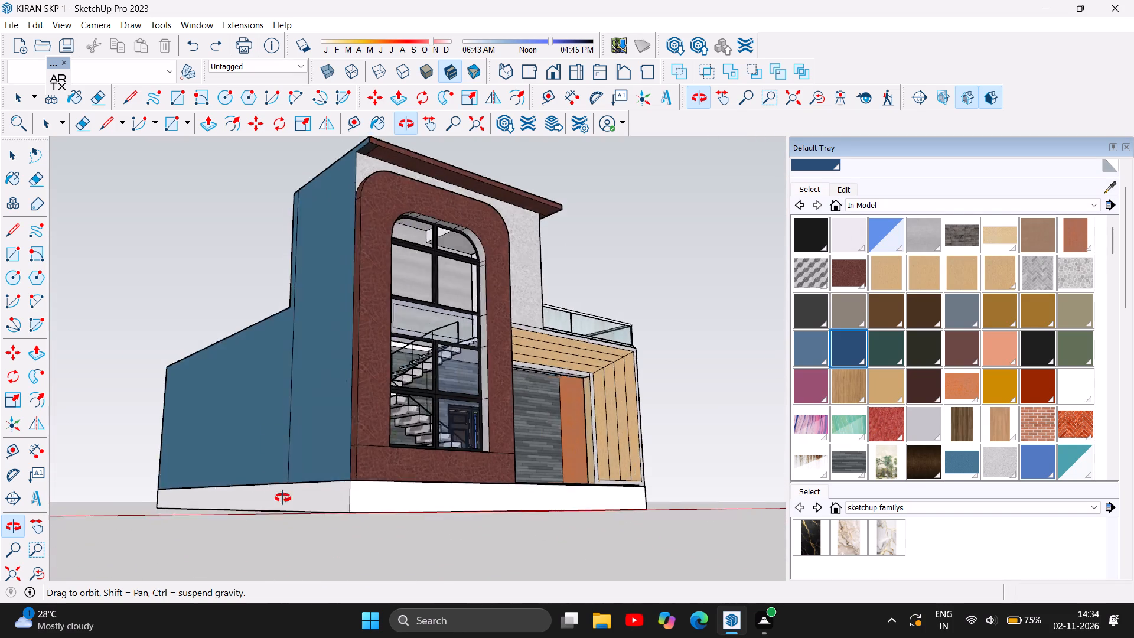
pyautogui.moveTo(283, 498); pyautogui.dragTo(270, 501)
pyautogui.moveTo(595, 461); pyautogui.dragTo(445, 525)
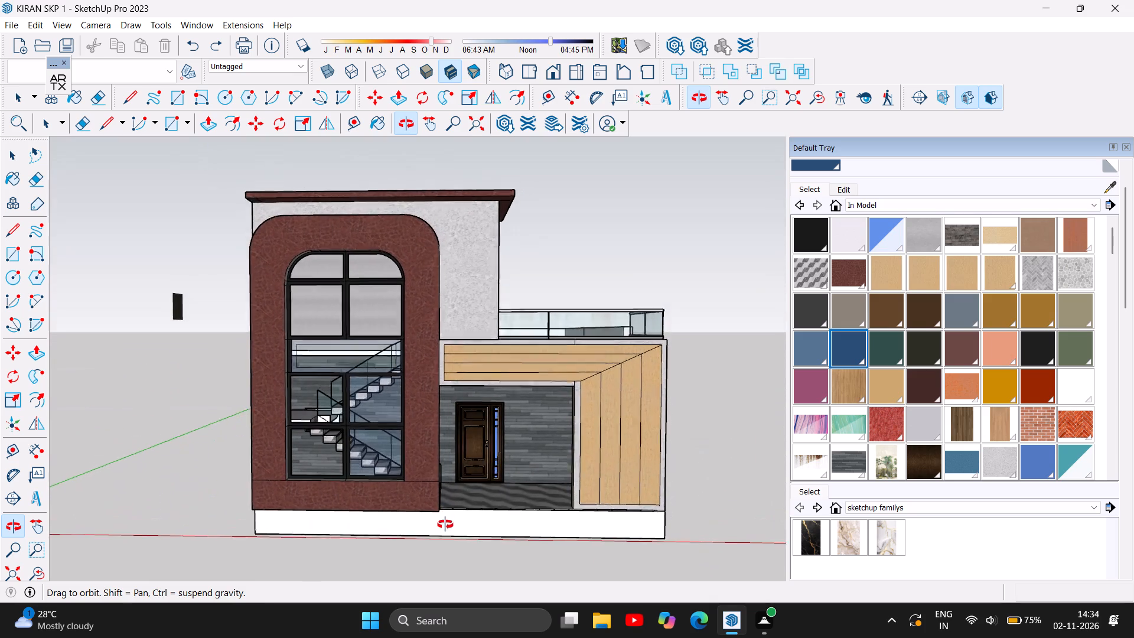
pyautogui.moveTo(445, 525); pyautogui.dragTo(448, 525)
pyautogui.scroll(-3, 345, 395)
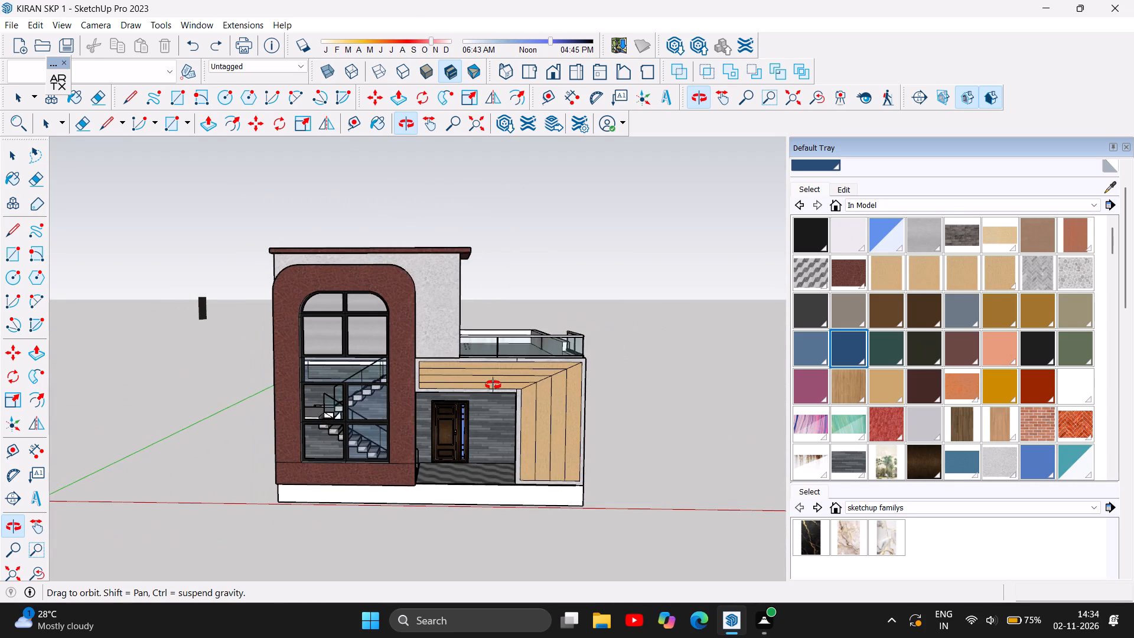
pyautogui.scroll(-6, 496, 390)
pyautogui.scroll(1, 467, 454)
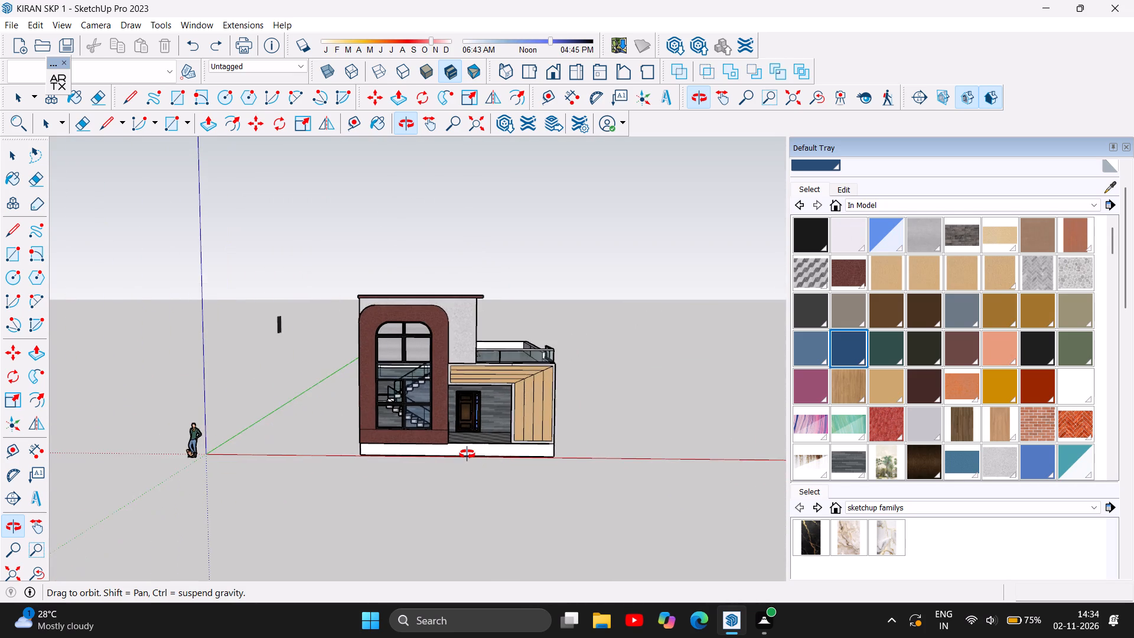
pyautogui.scroll(3, 467, 454)
pyautogui.moveTo(496, 422); pyautogui.dragTo(336, 347)
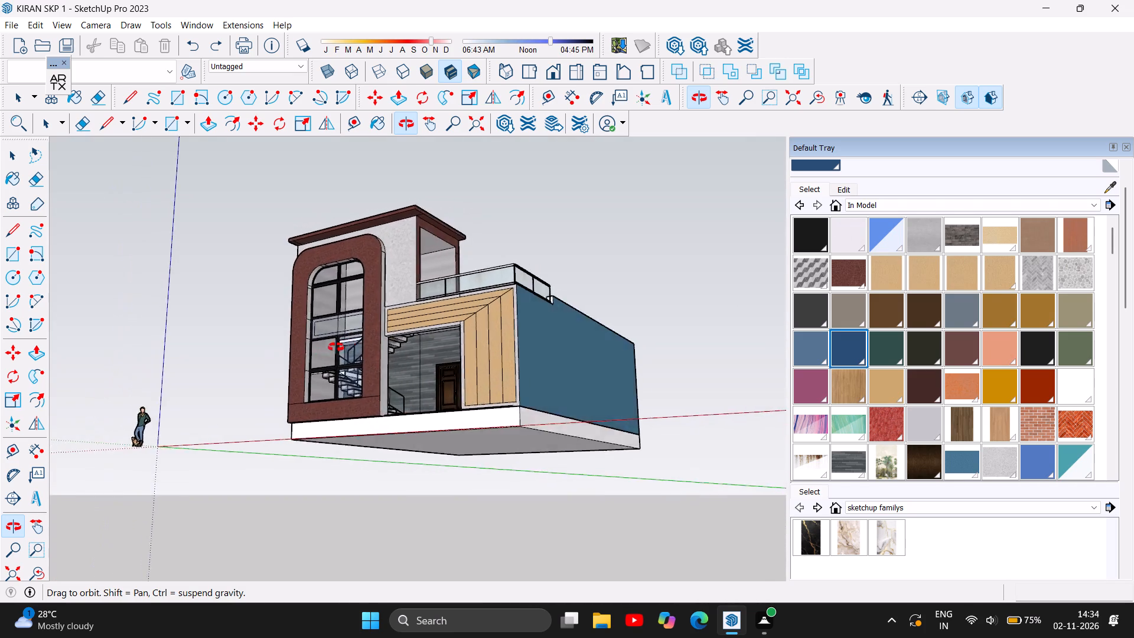
pyautogui.moveTo(336, 347); pyautogui.dragTo(284, 385)
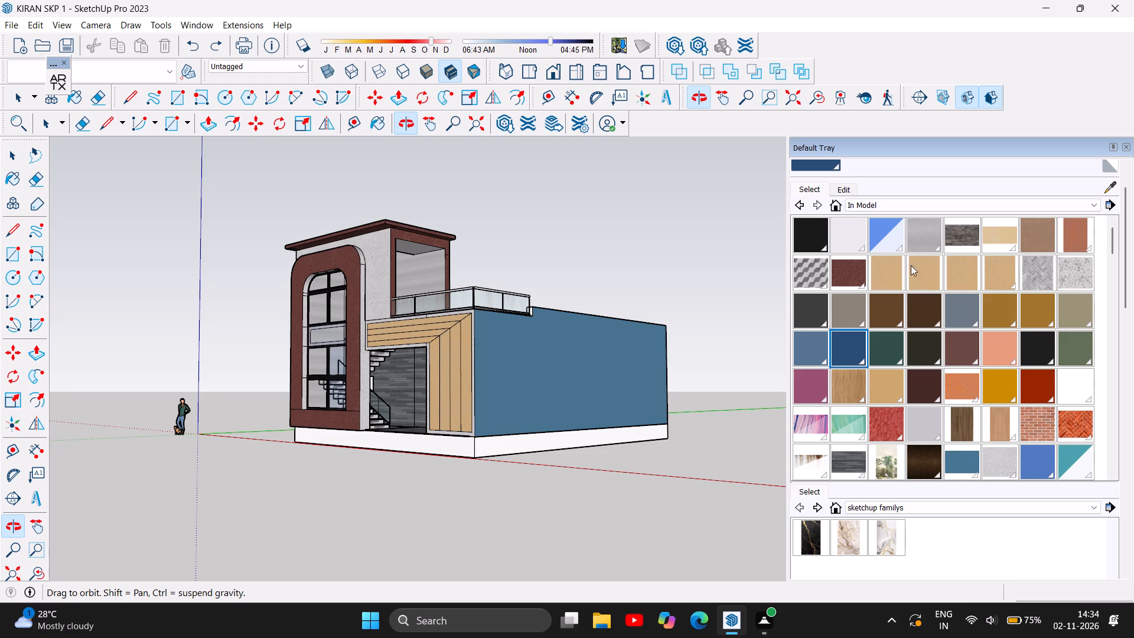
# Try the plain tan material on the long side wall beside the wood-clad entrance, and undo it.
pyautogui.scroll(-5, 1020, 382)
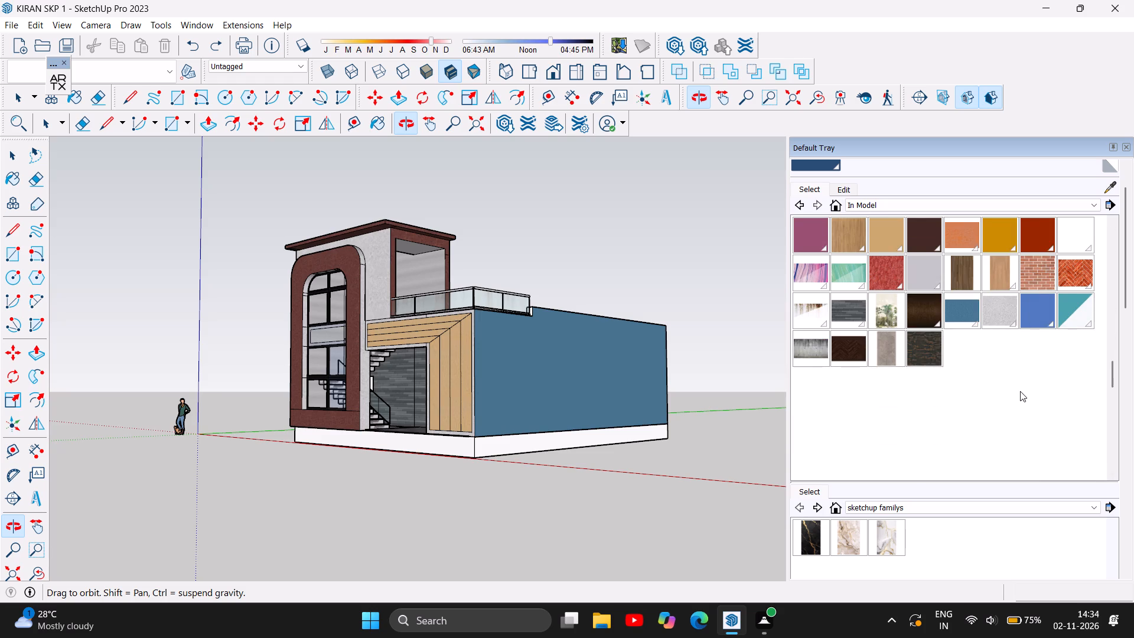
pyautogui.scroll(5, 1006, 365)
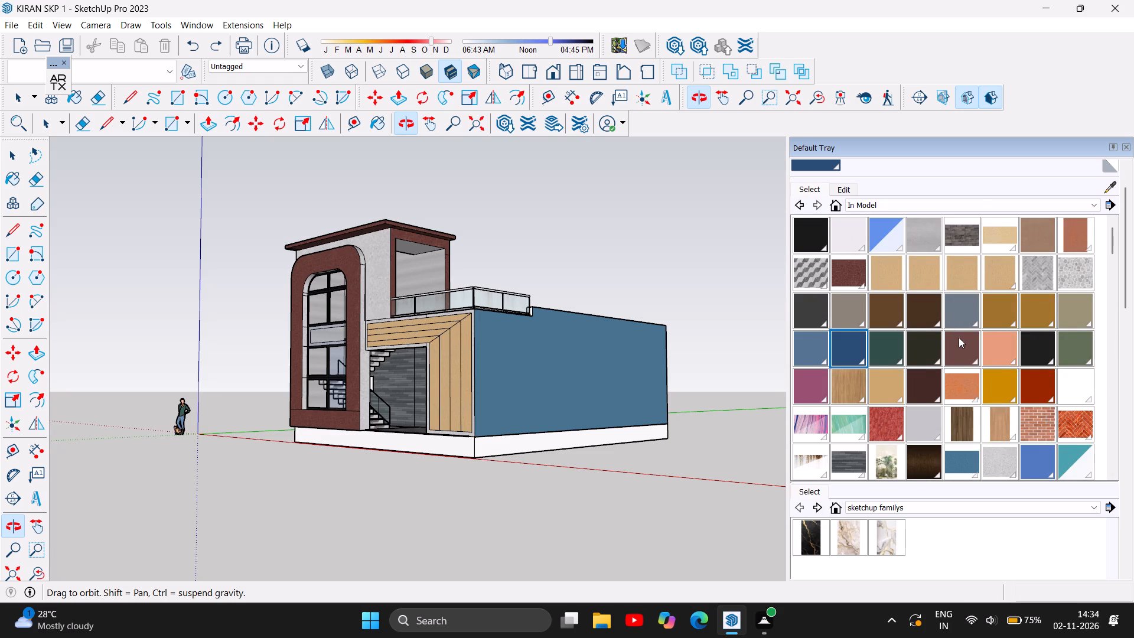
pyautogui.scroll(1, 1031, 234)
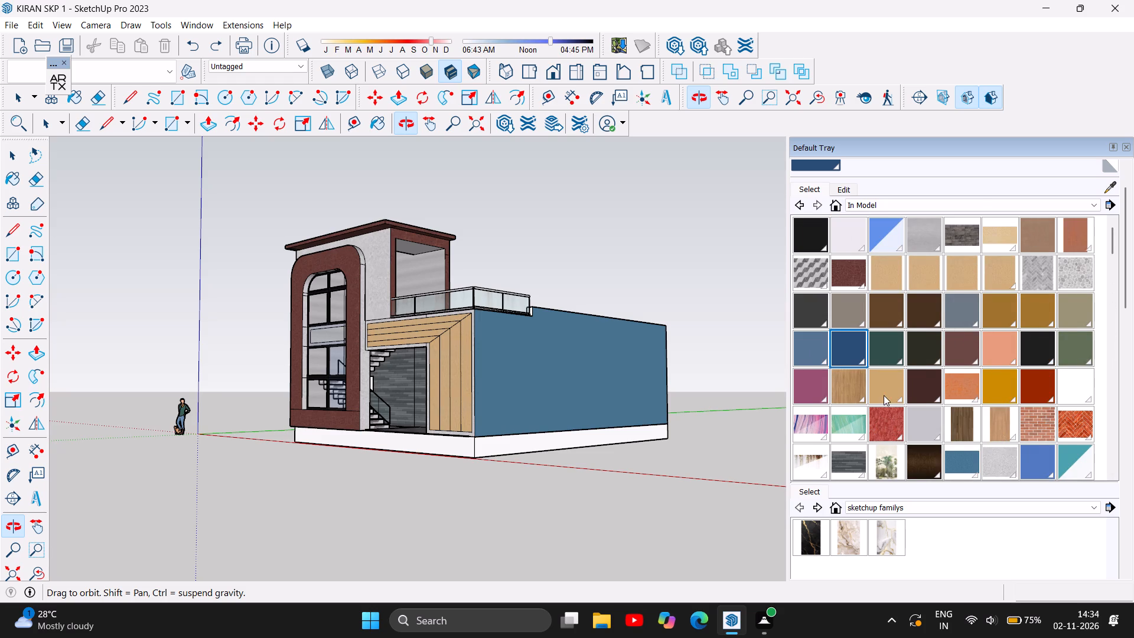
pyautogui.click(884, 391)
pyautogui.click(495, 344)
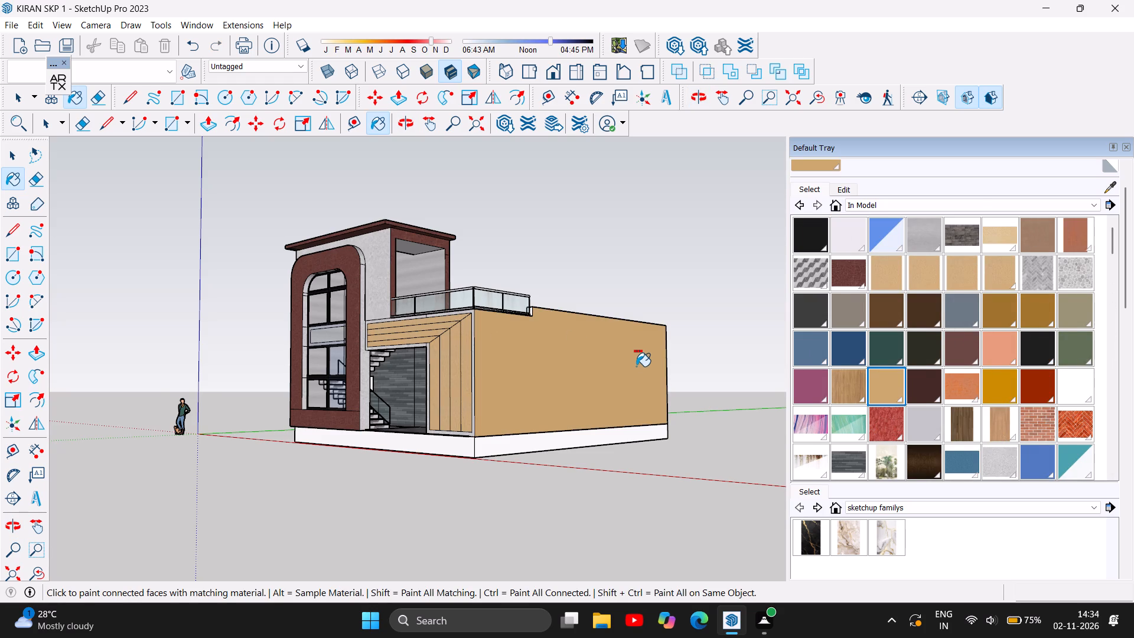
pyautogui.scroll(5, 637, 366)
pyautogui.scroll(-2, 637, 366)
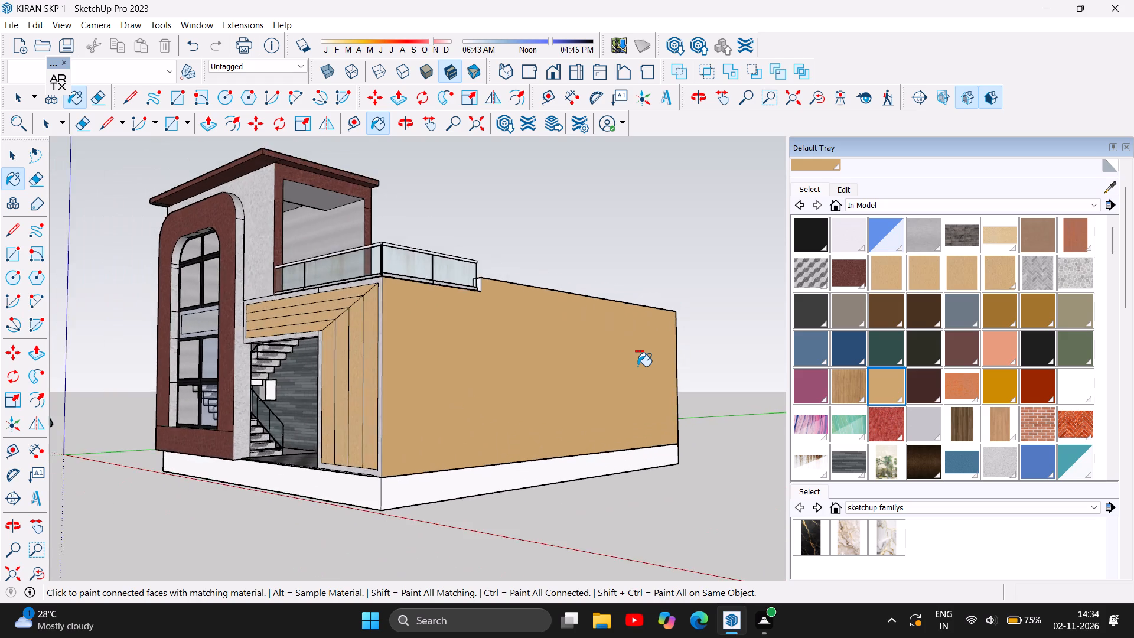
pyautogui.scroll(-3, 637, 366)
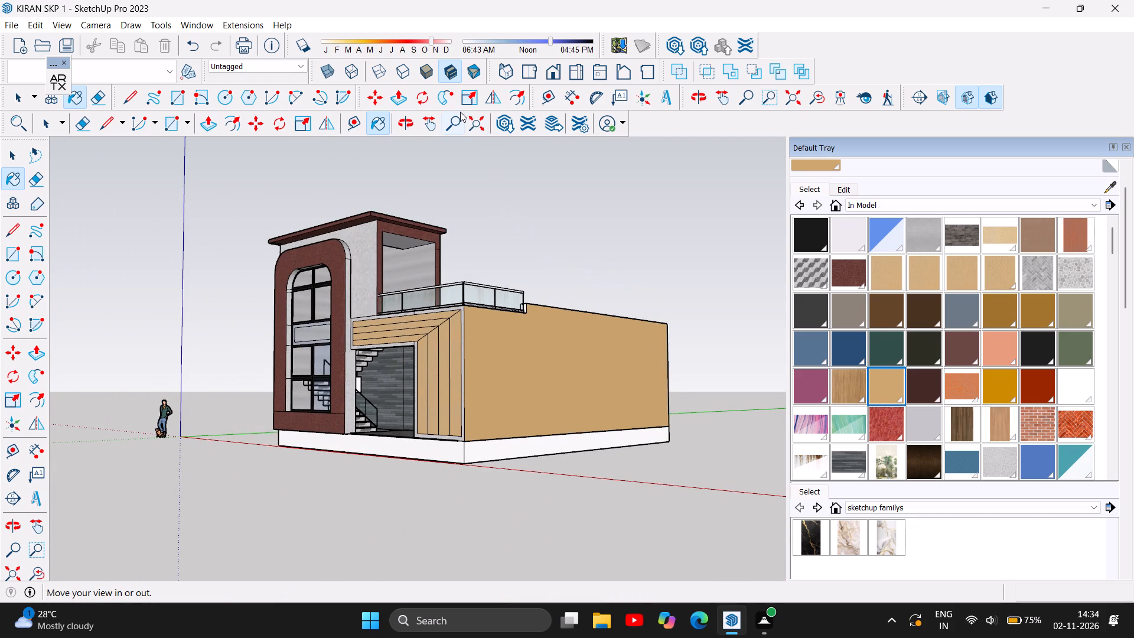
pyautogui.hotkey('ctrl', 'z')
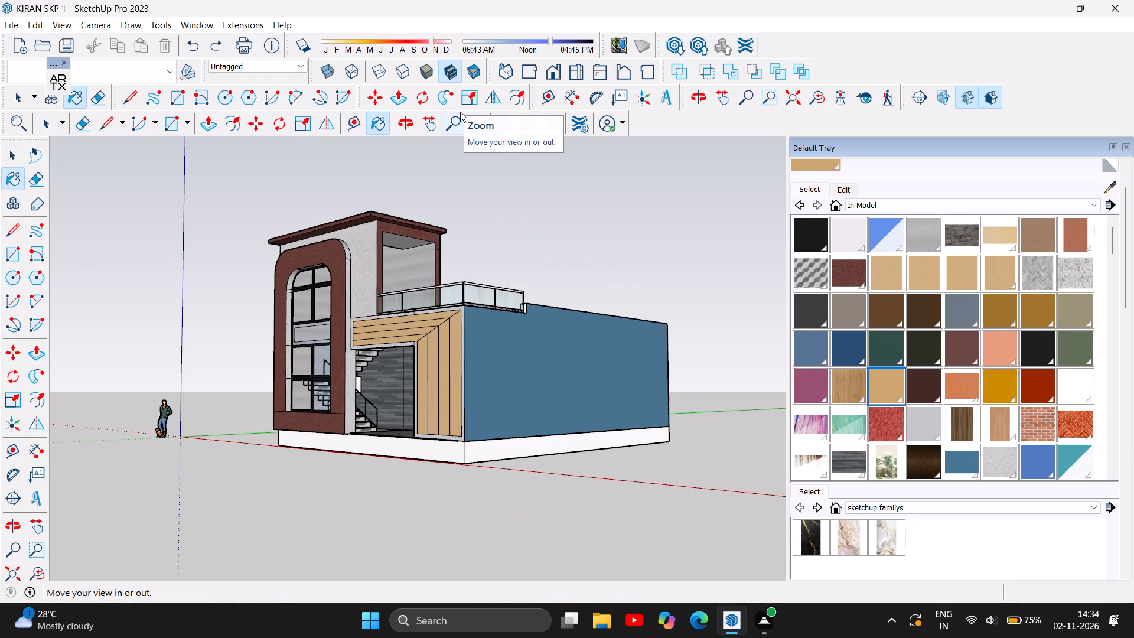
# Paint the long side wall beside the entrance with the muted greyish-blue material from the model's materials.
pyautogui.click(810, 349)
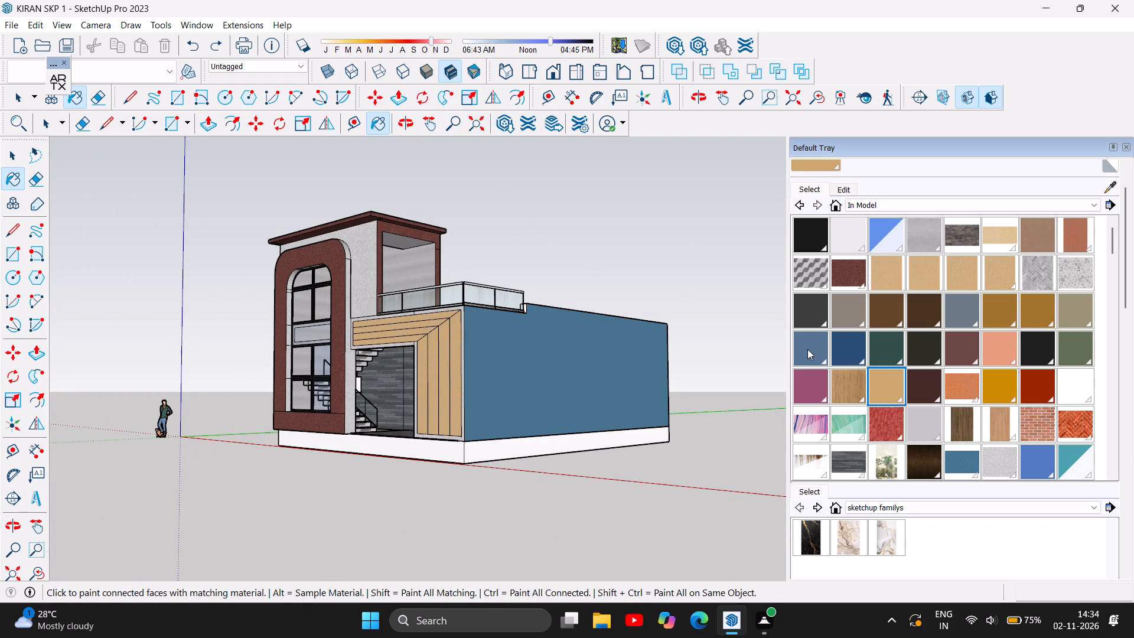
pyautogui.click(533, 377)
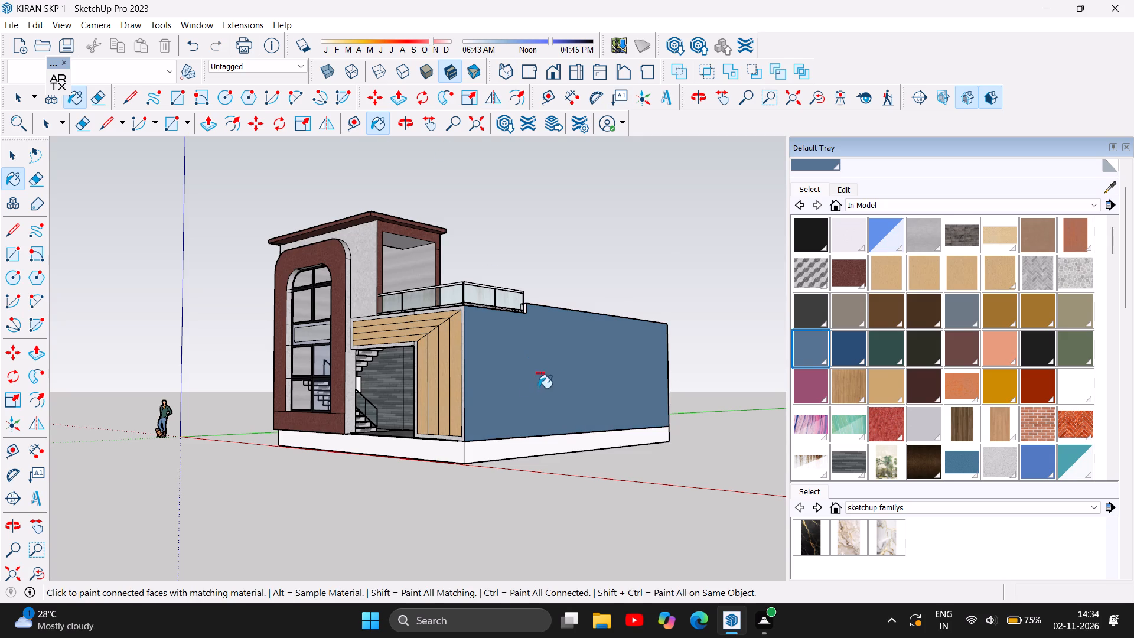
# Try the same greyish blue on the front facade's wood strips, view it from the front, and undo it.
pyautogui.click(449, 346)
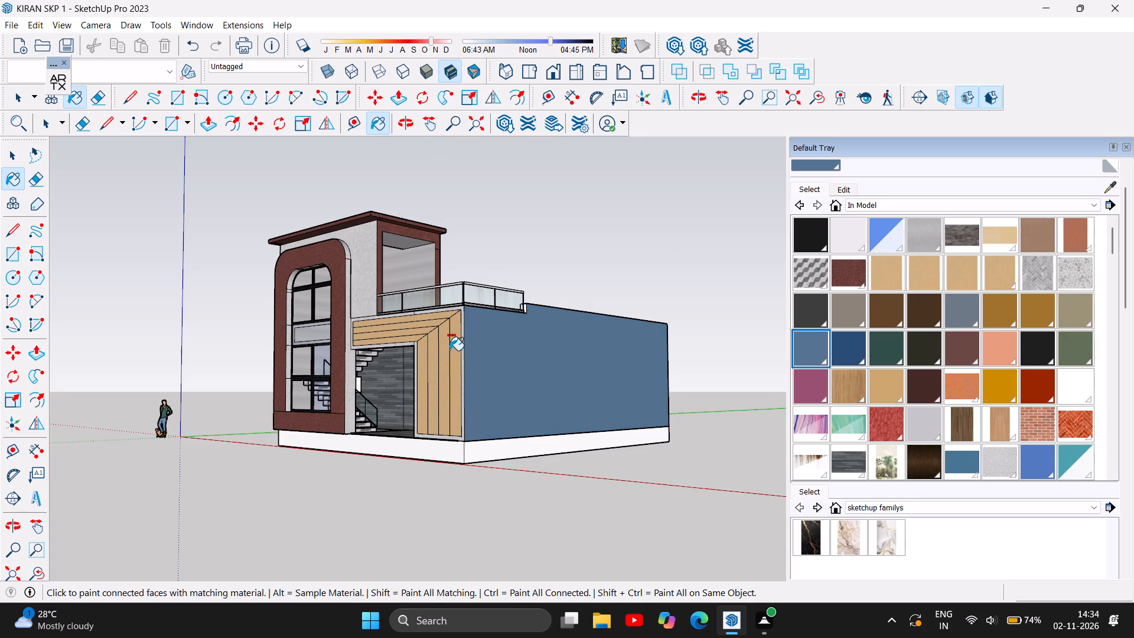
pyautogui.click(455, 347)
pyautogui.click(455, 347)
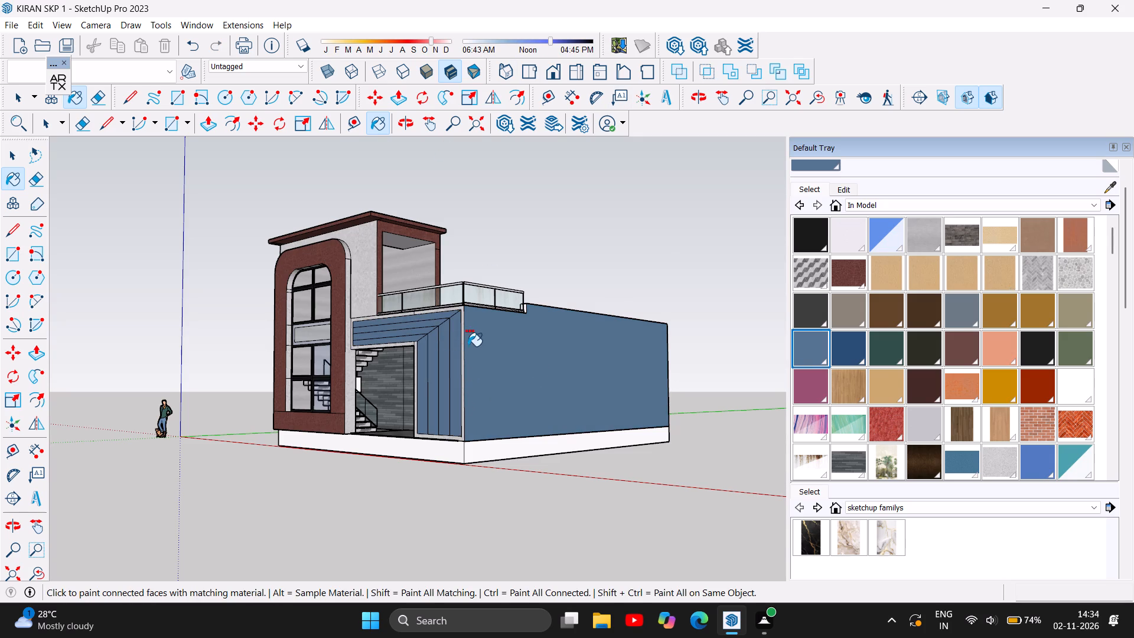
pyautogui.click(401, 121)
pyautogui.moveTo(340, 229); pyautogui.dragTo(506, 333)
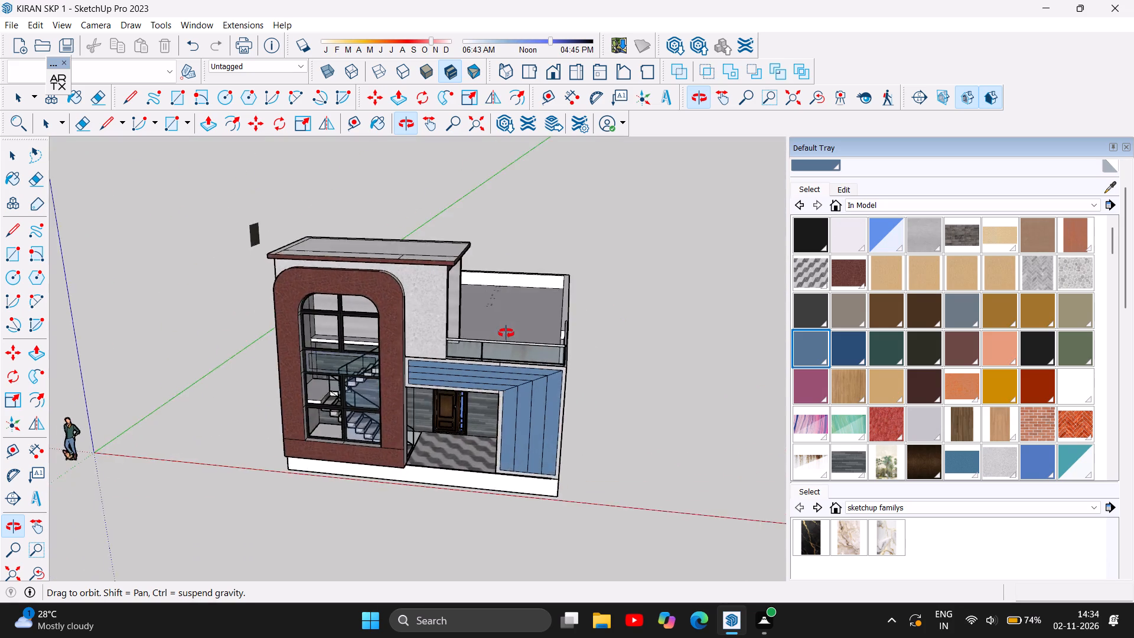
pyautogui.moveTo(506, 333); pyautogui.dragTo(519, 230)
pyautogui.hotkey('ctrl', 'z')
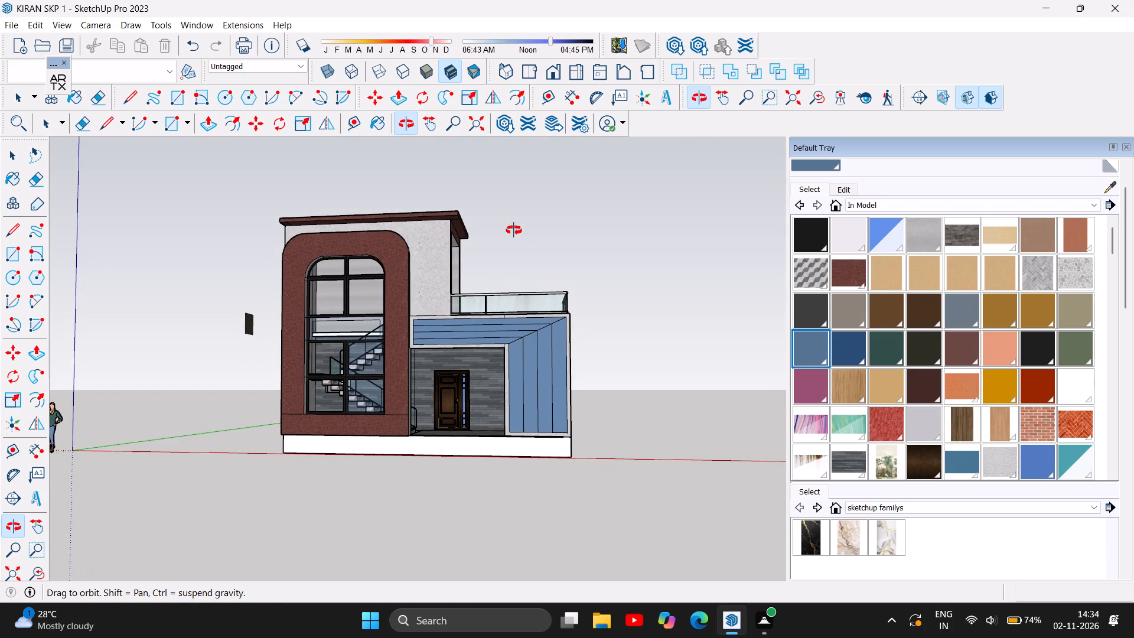
# Paint the long side wall beside the entrance with the light wood texture from the model's materials.
pyautogui.moveTo(533, 405); pyautogui.dragTo(530, 405)
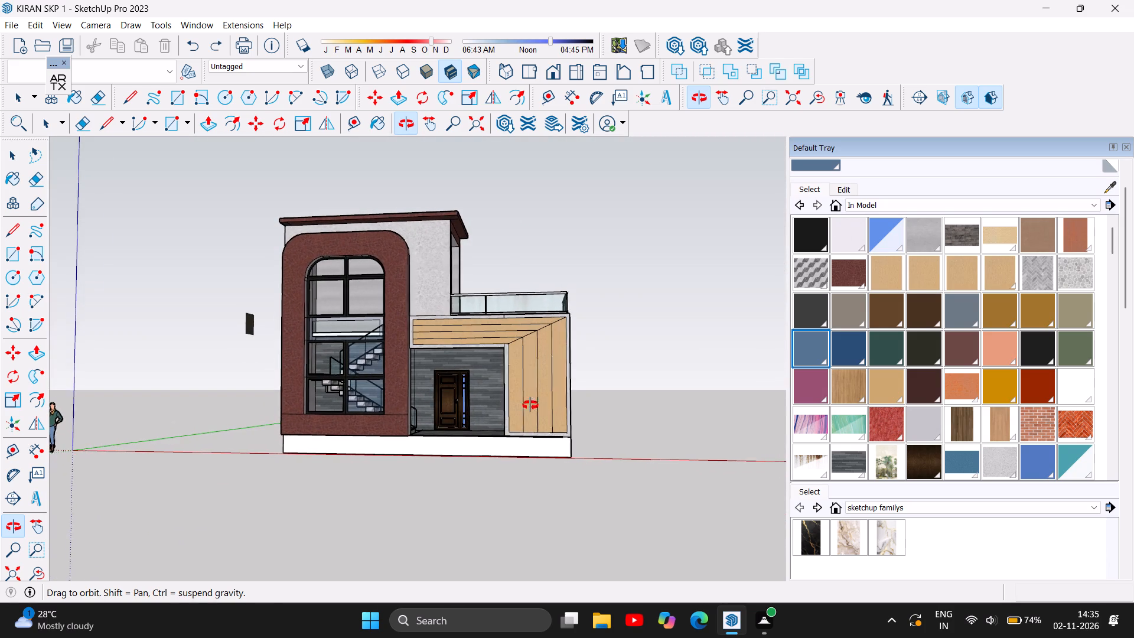
pyautogui.moveTo(530, 405); pyautogui.dragTo(126, 440)
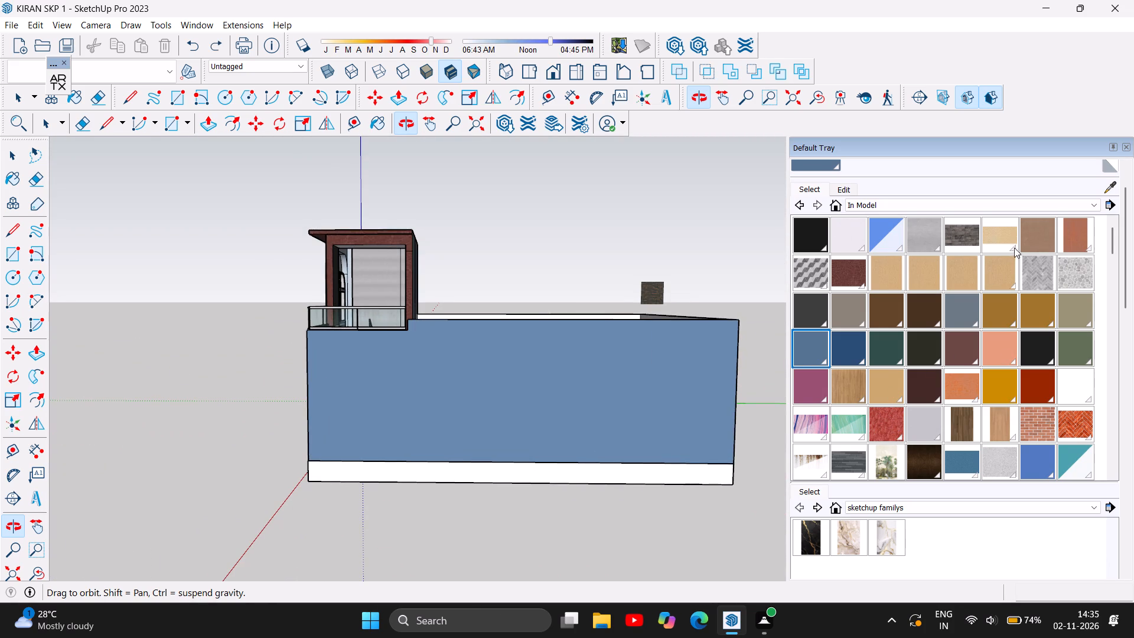
pyautogui.click(999, 234)
pyautogui.click(558, 411)
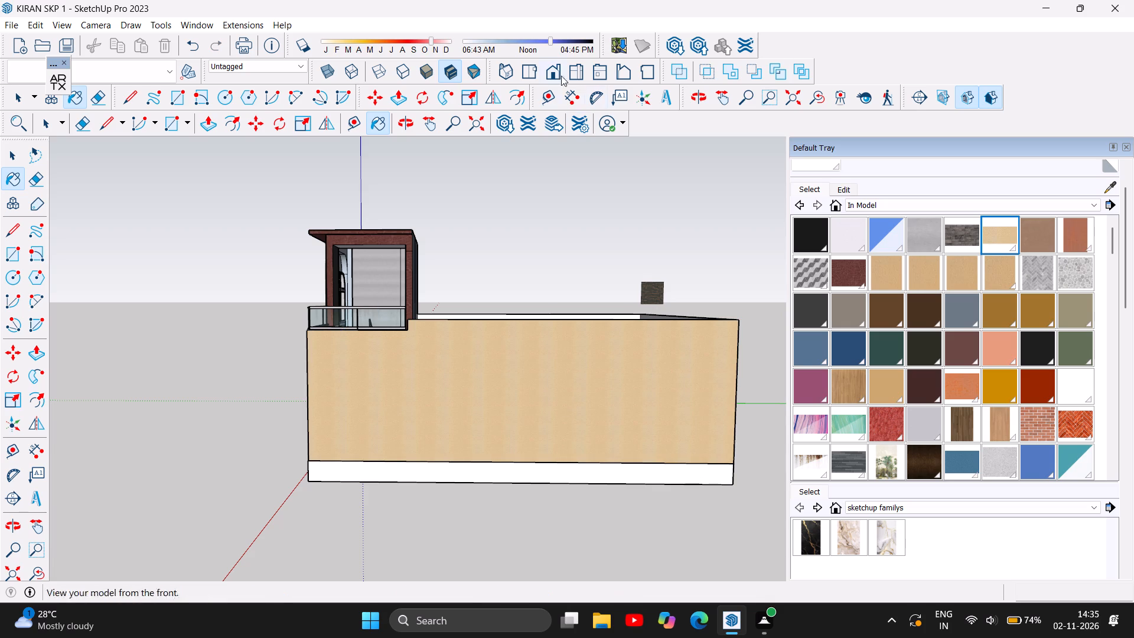
# Repaint the long side wall beside the entrance with the fine-grained tan material from the model's materials.
pyautogui.click(403, 124)
pyautogui.moveTo(843, 243); pyautogui.dragTo(711, 230)
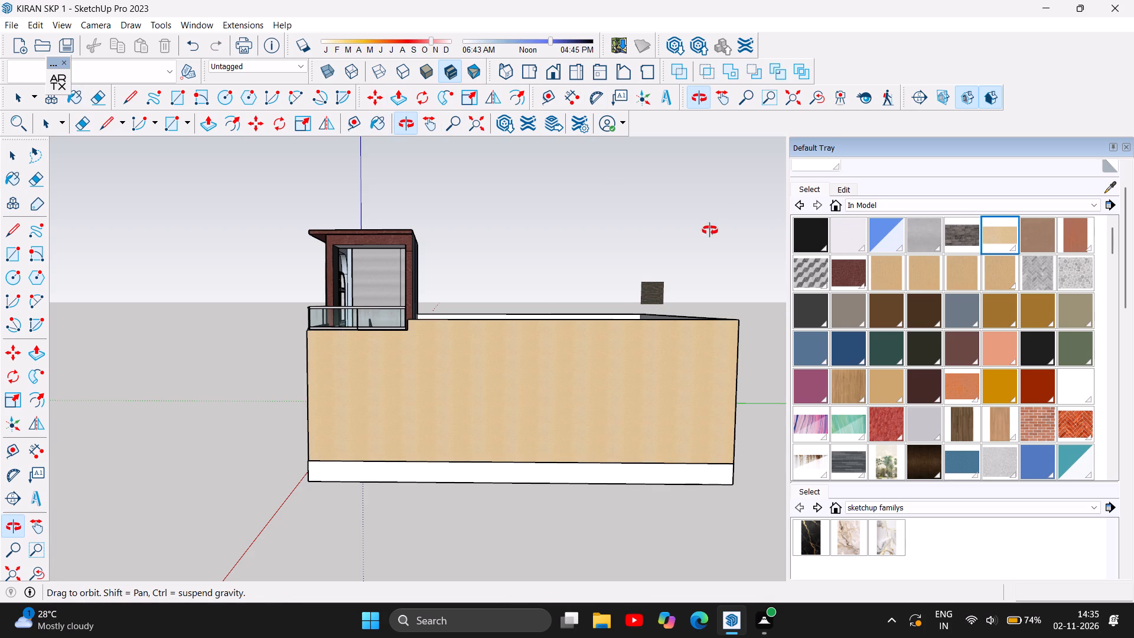
pyautogui.click(1002, 275)
pyautogui.click(508, 435)
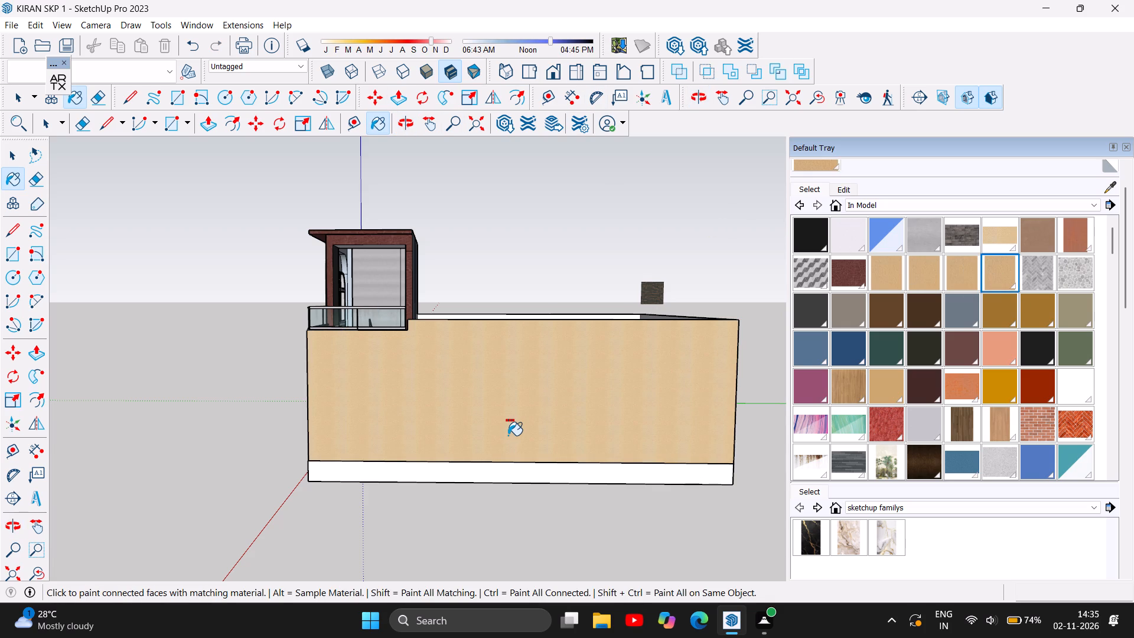
# Paint the greyish-blue rear wall and the rooftop tower's back wall with the same fine-grained tan material.
pyautogui.click(406, 121)
pyautogui.moveTo(651, 399); pyautogui.dragTo(331, 366)
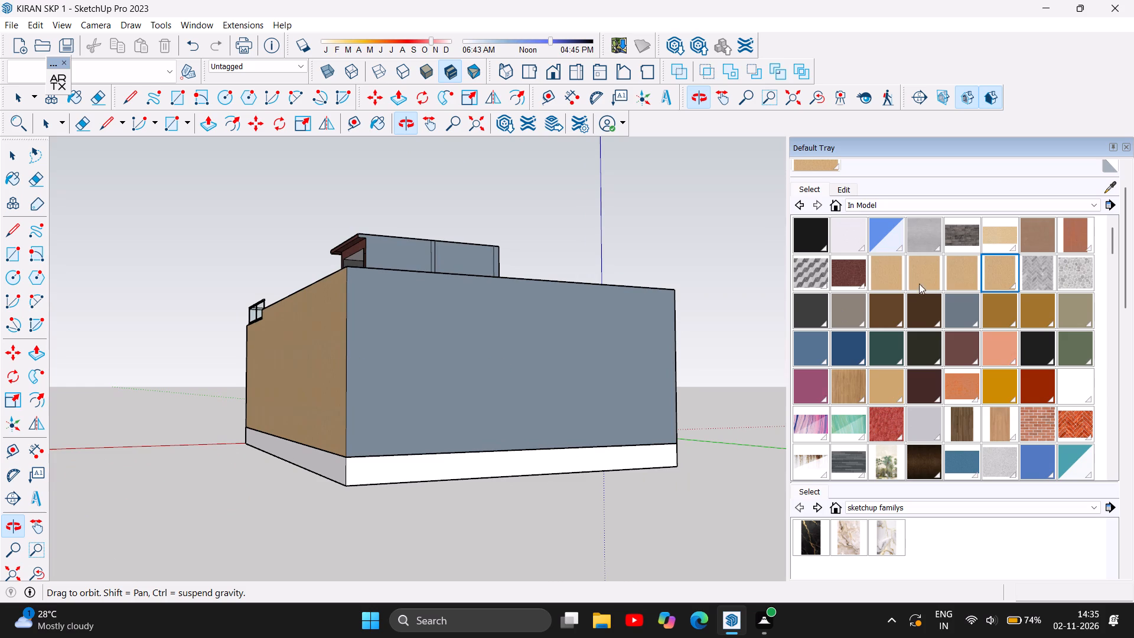
pyautogui.click(998, 280)
pyautogui.click(478, 371)
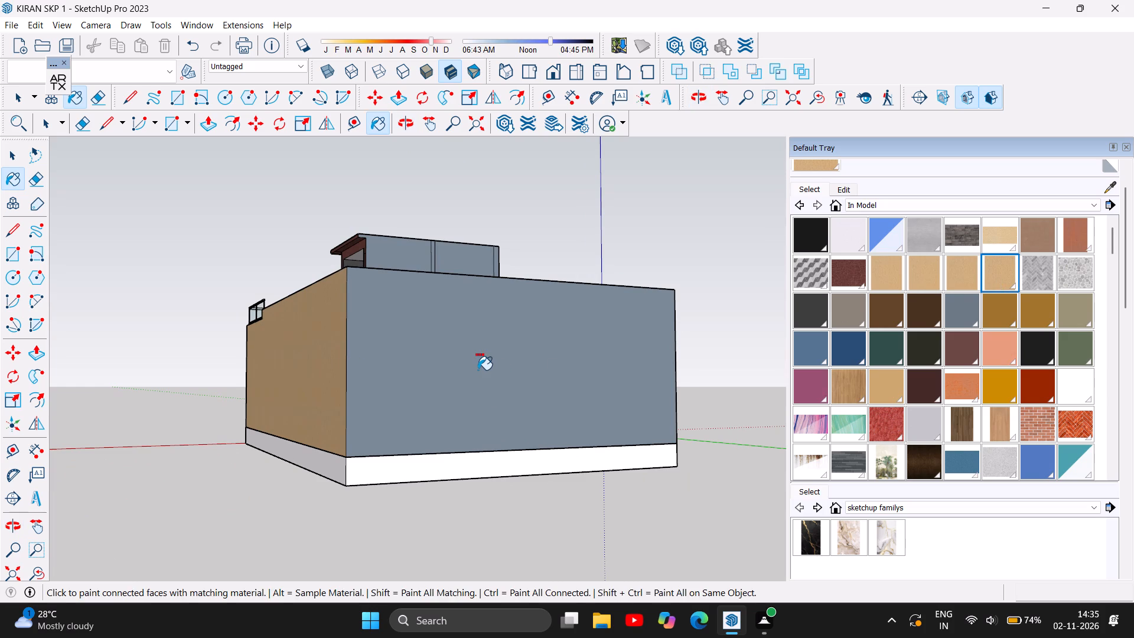
pyautogui.click(396, 247)
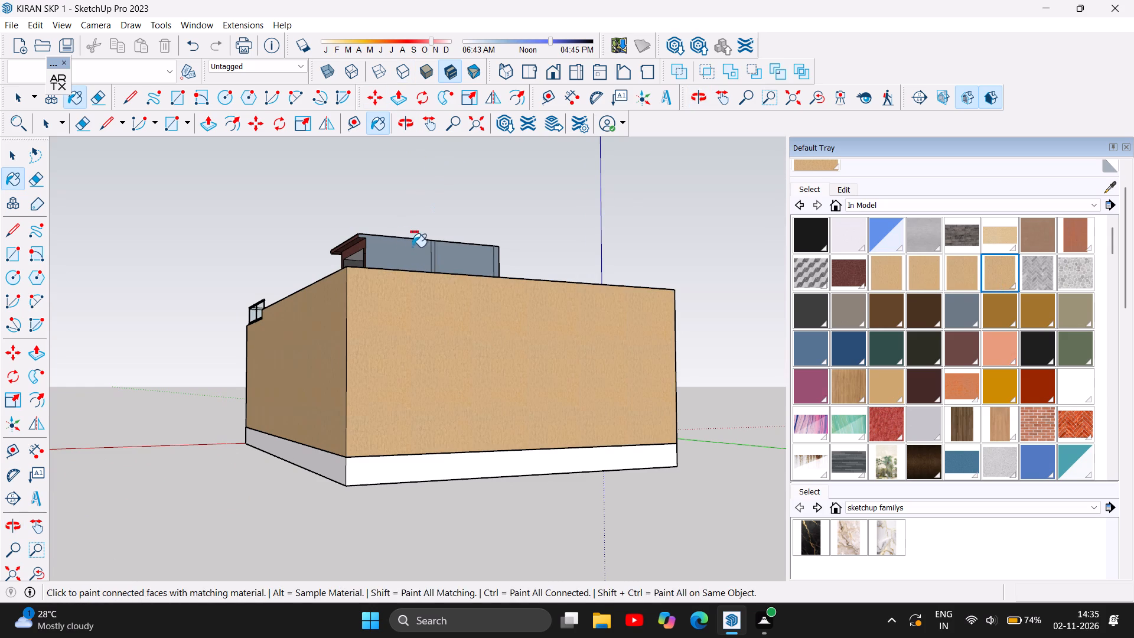
# Paint the blue side wall on the tower side of the house with the same fine-grained tan material.
pyautogui.click(409, 115)
pyautogui.moveTo(522, 317); pyautogui.dragTo(484, 313)
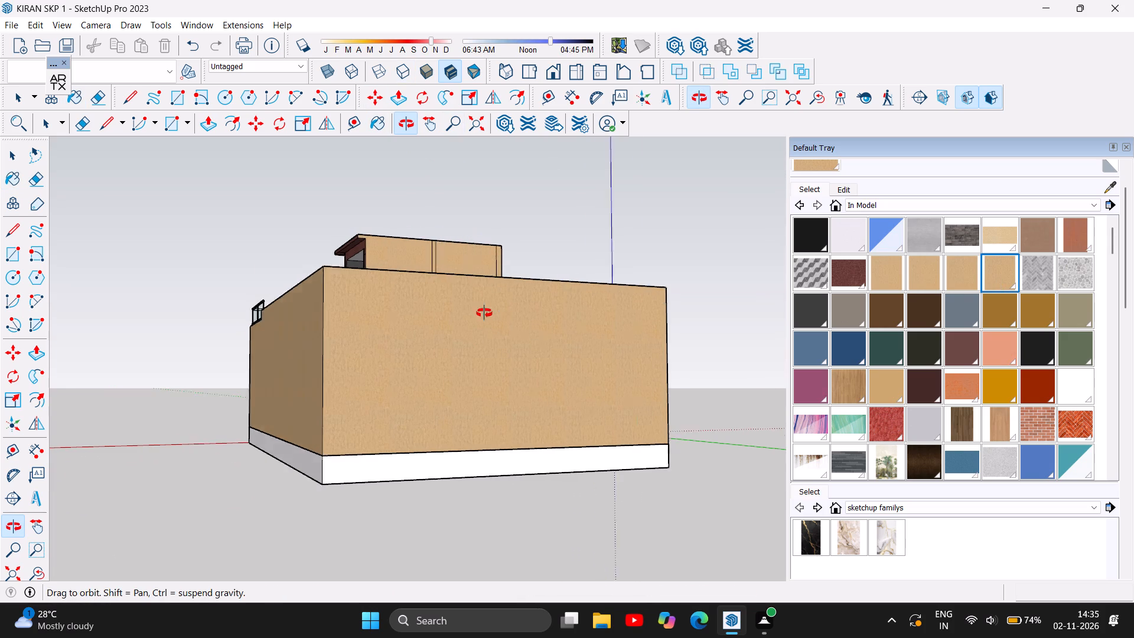
pyautogui.moveTo(484, 313); pyautogui.dragTo(198, 311)
pyautogui.click(1002, 274)
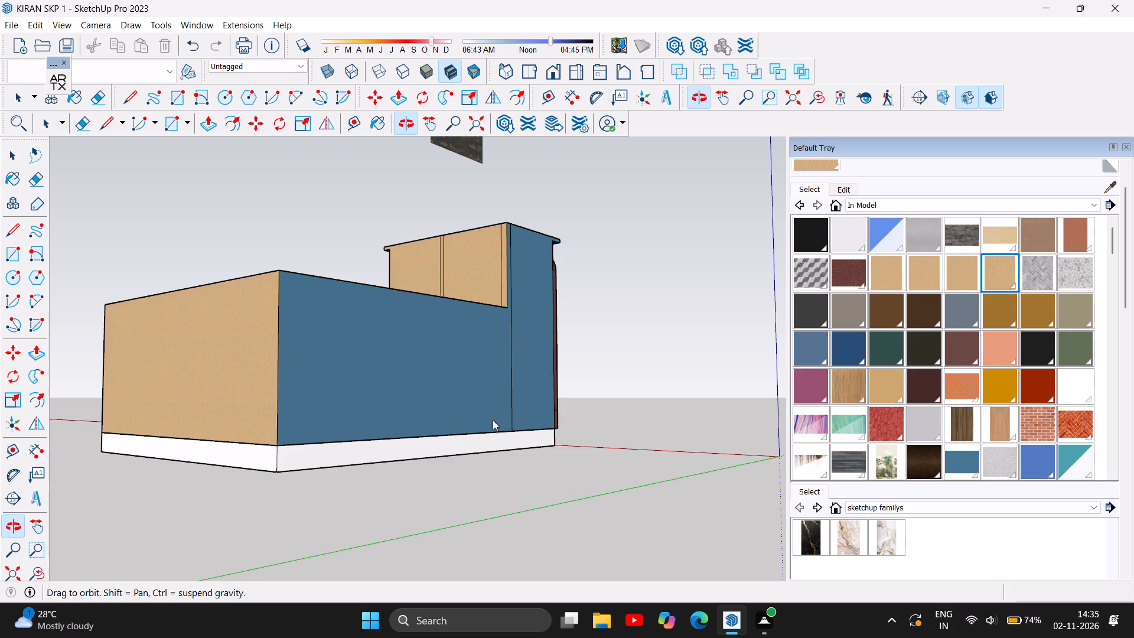
pyautogui.click(442, 341)
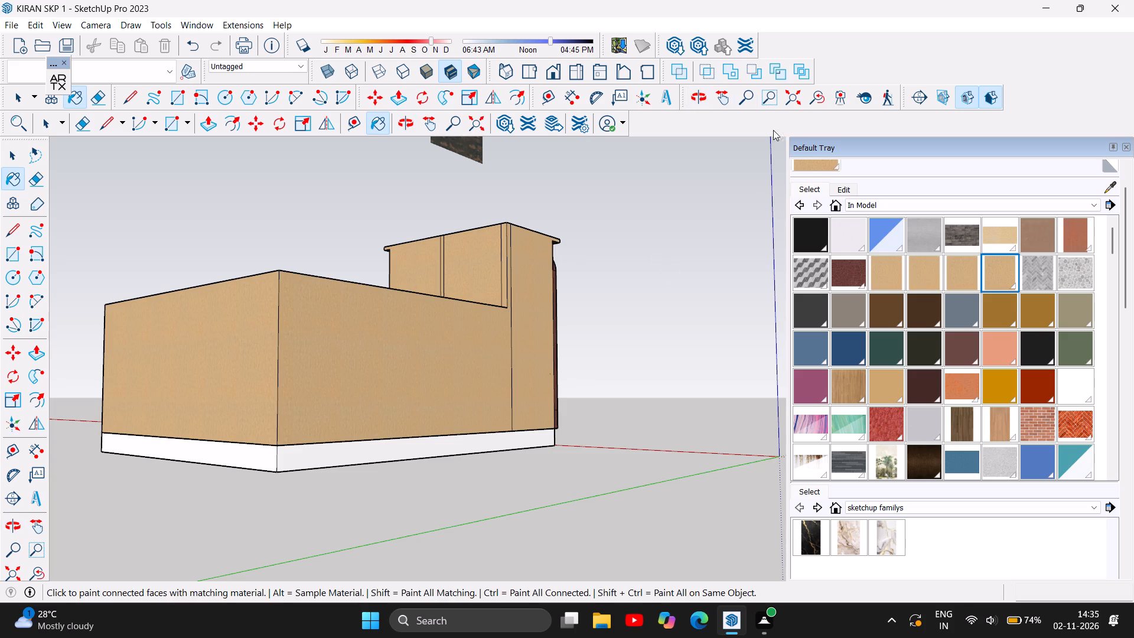
# Examine the repainted walls around the house and the front facade's wood strips up close.
pyautogui.click(398, 116)
pyautogui.moveTo(549, 265); pyautogui.dragTo(172, 239)
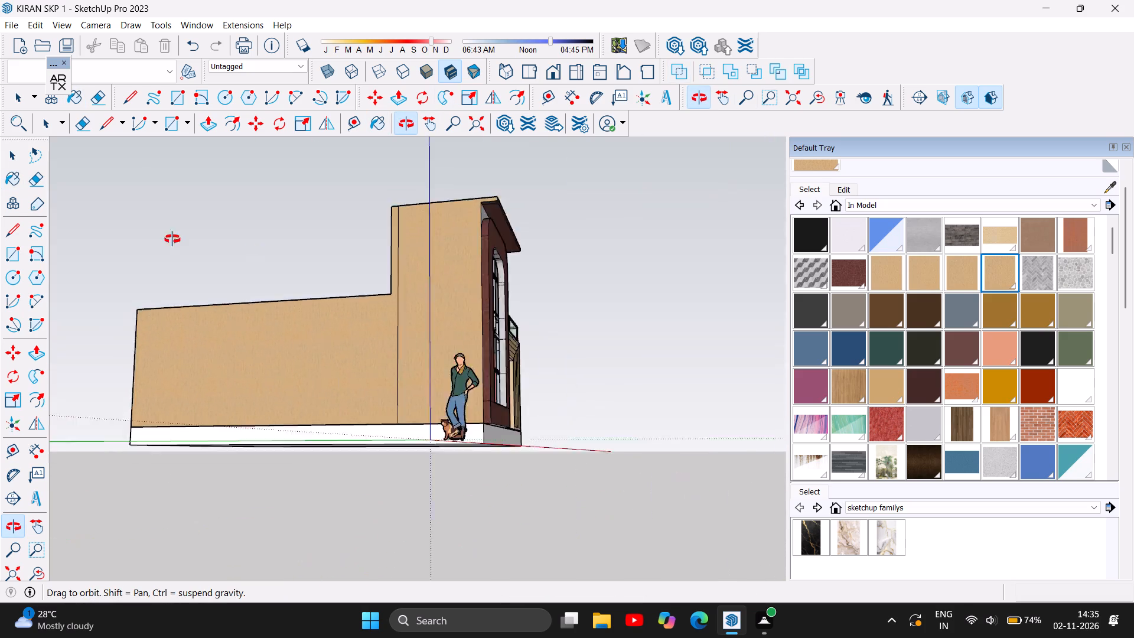
pyautogui.moveTo(172, 239); pyautogui.dragTo(90, 263)
pyautogui.moveTo(608, 371); pyautogui.dragTo(0, 412)
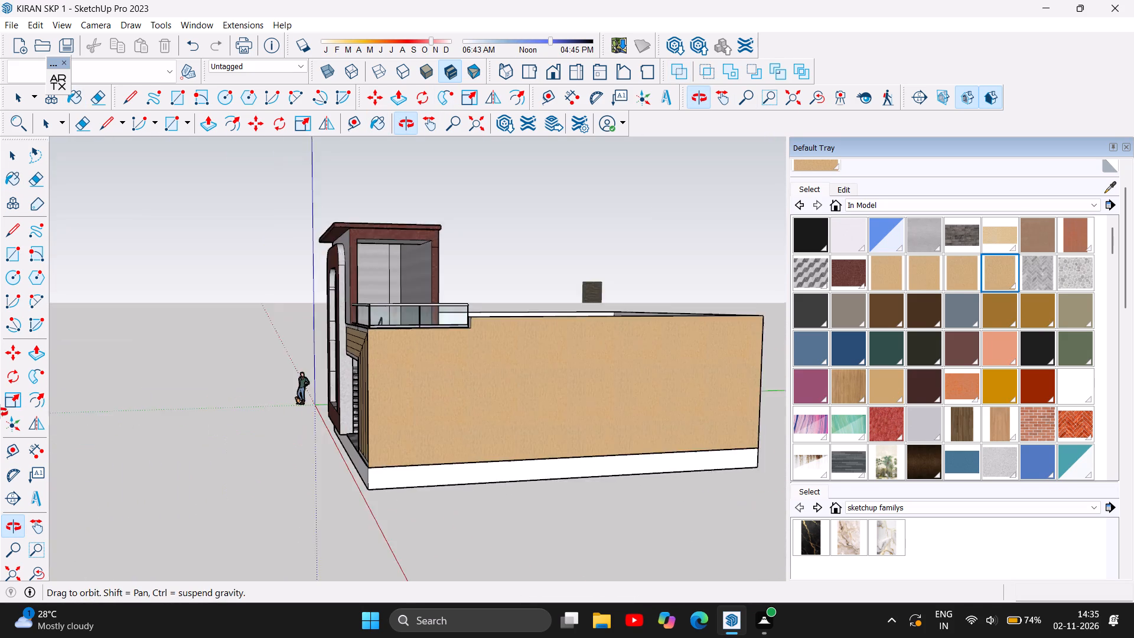
pyautogui.moveTo(0, 412); pyautogui.dragTo(471, 332)
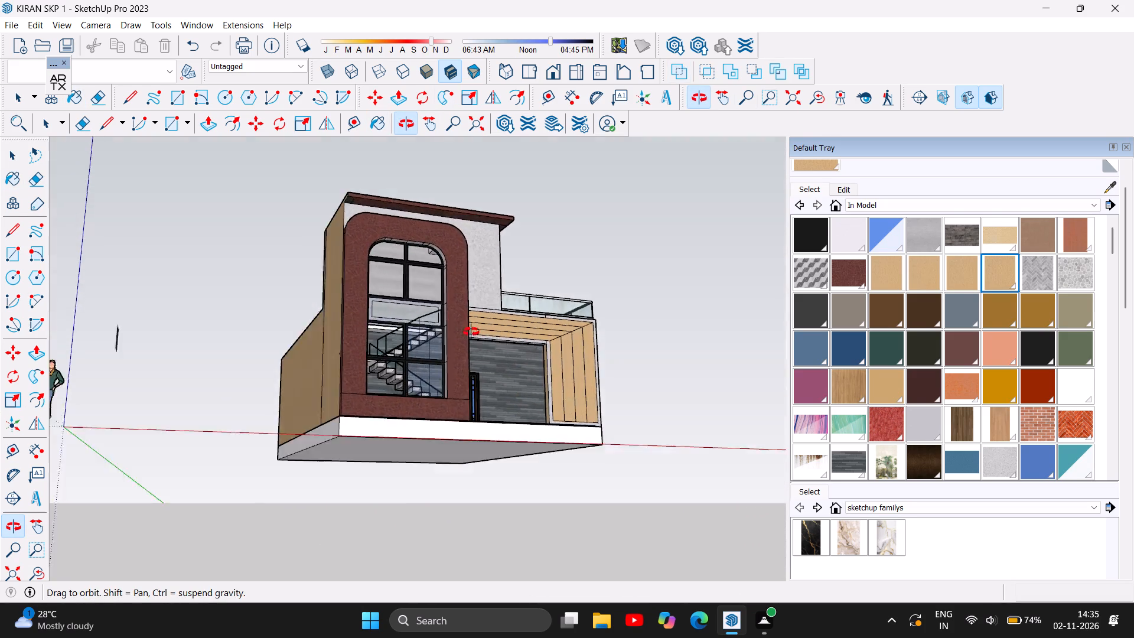
pyautogui.moveTo(471, 332); pyautogui.dragTo(338, 378)
pyautogui.scroll(3, 635, 388)
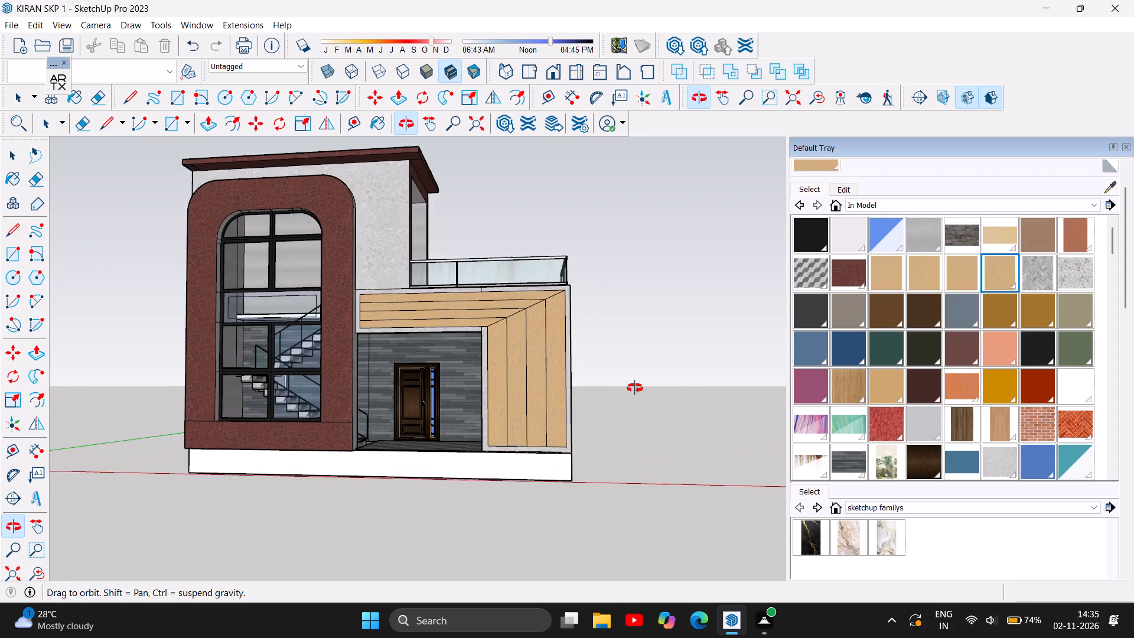
pyautogui.scroll(3, 635, 388)
pyautogui.scroll(4, 398, 285)
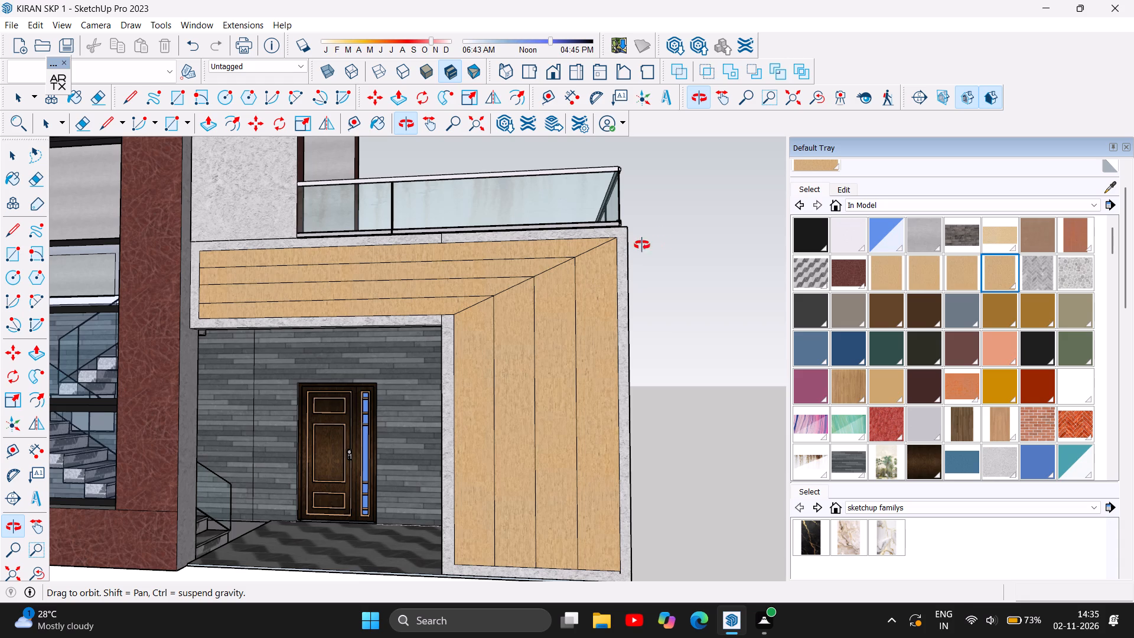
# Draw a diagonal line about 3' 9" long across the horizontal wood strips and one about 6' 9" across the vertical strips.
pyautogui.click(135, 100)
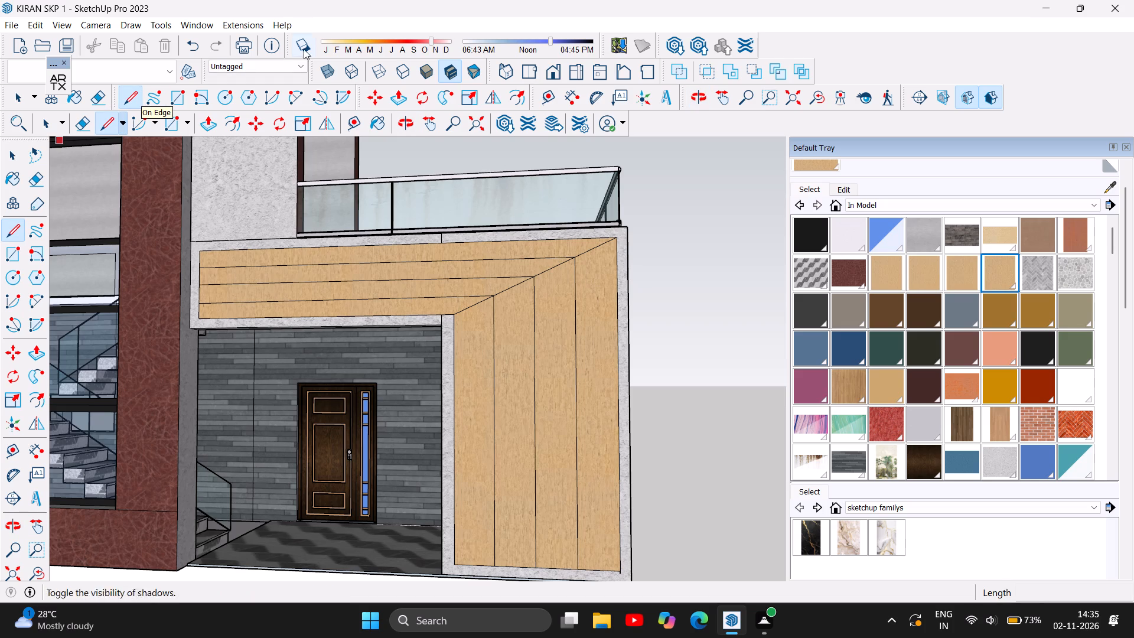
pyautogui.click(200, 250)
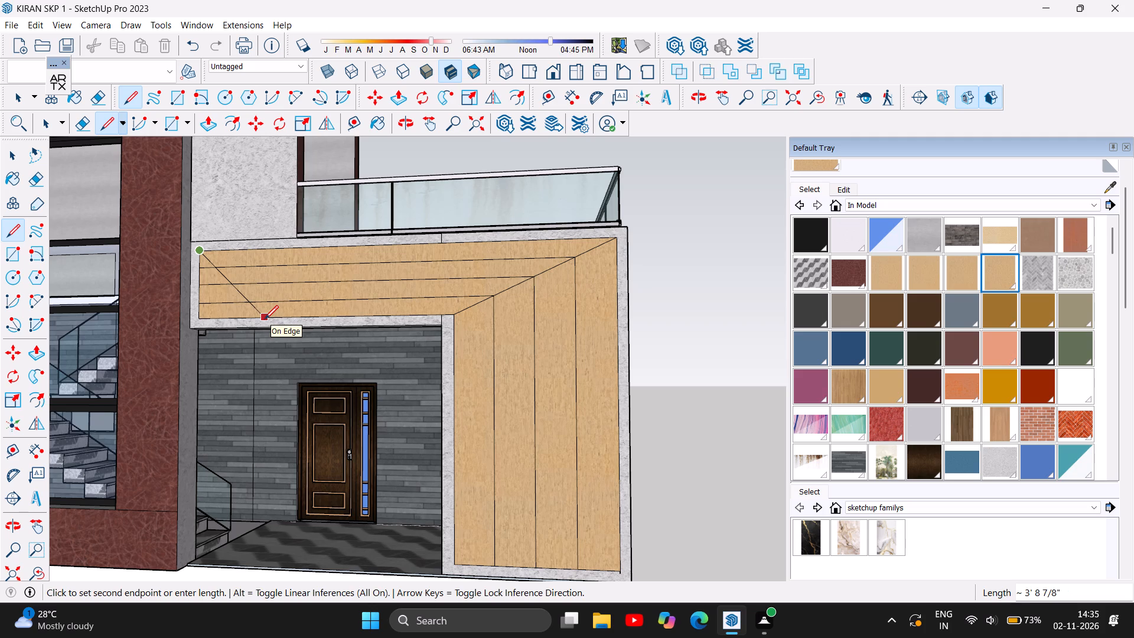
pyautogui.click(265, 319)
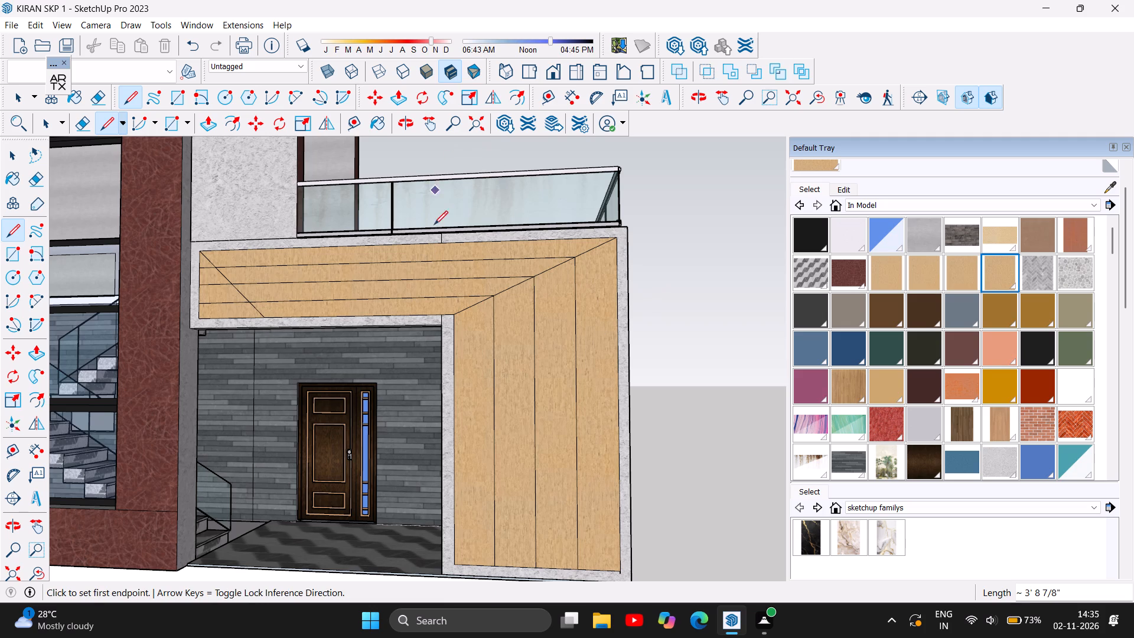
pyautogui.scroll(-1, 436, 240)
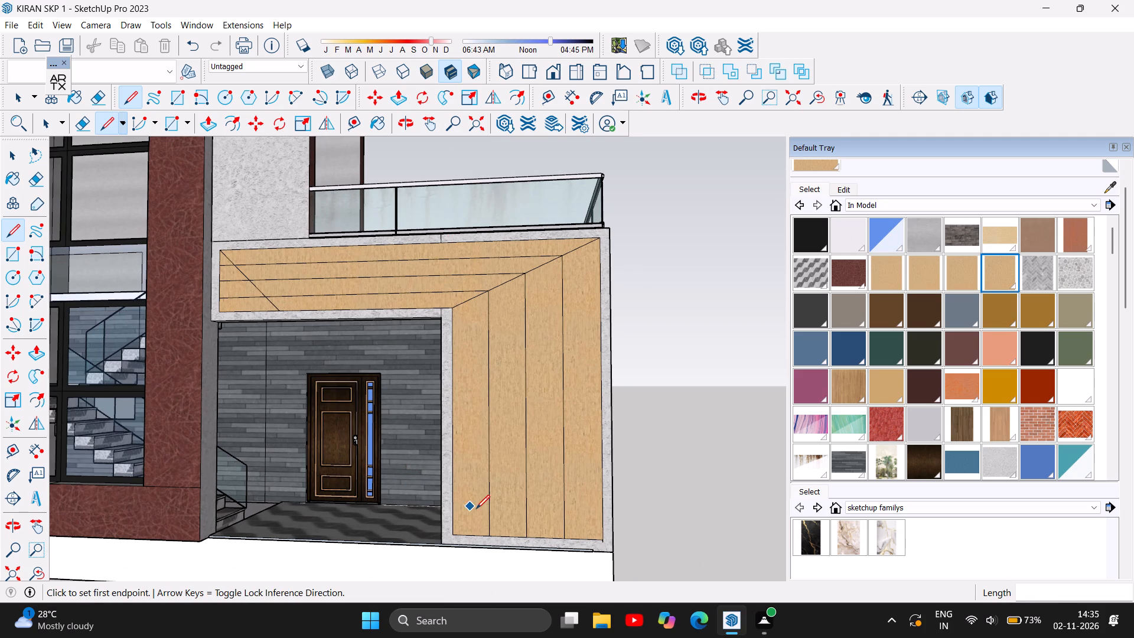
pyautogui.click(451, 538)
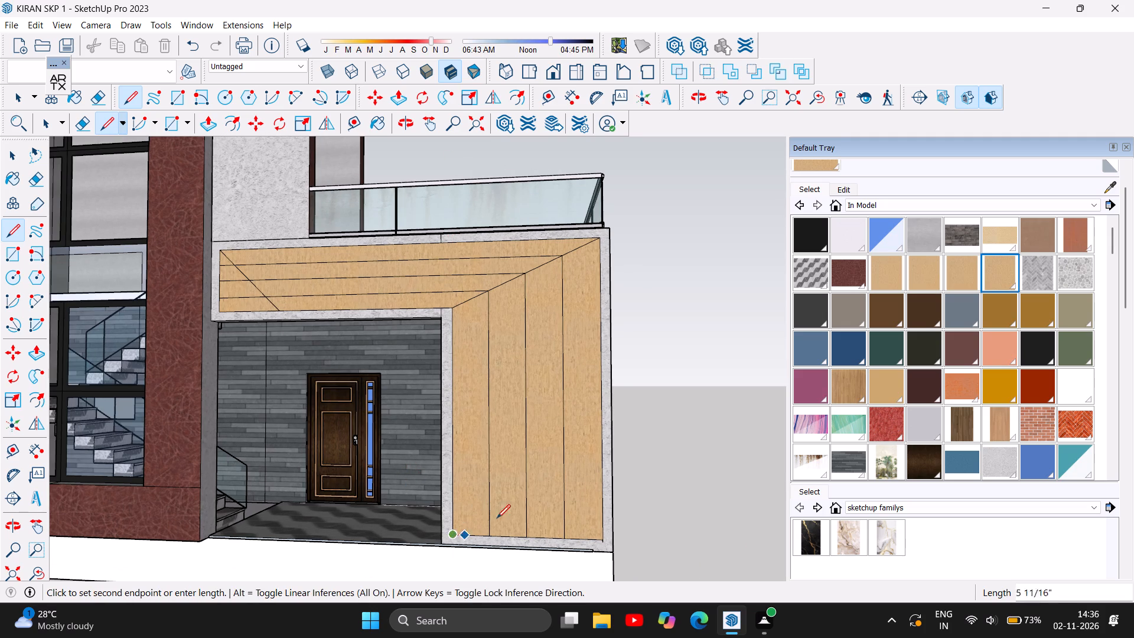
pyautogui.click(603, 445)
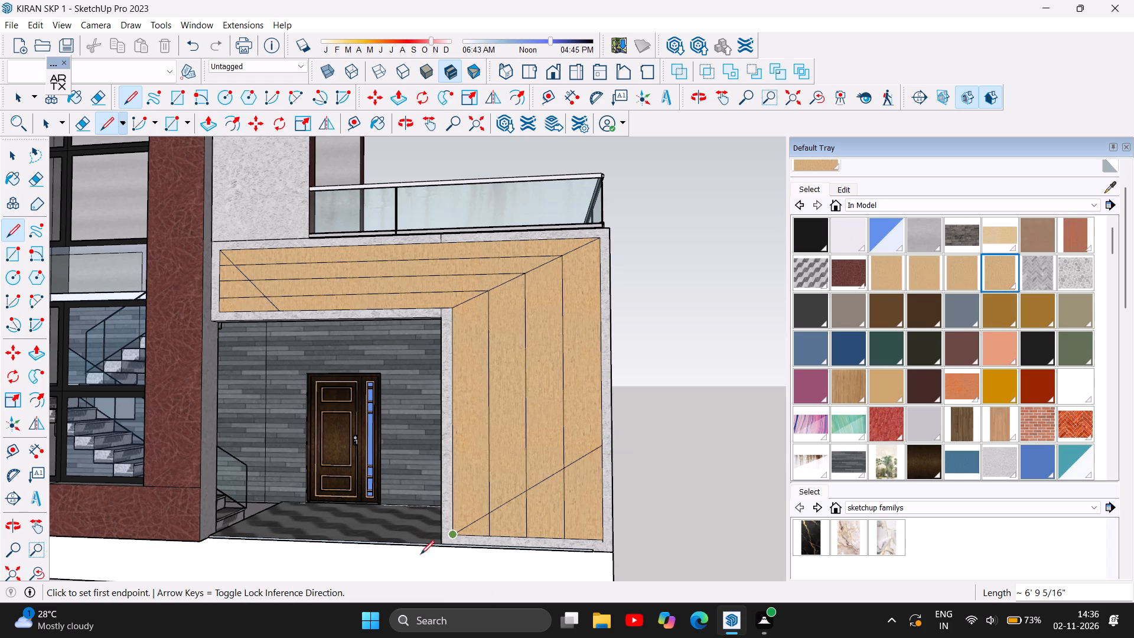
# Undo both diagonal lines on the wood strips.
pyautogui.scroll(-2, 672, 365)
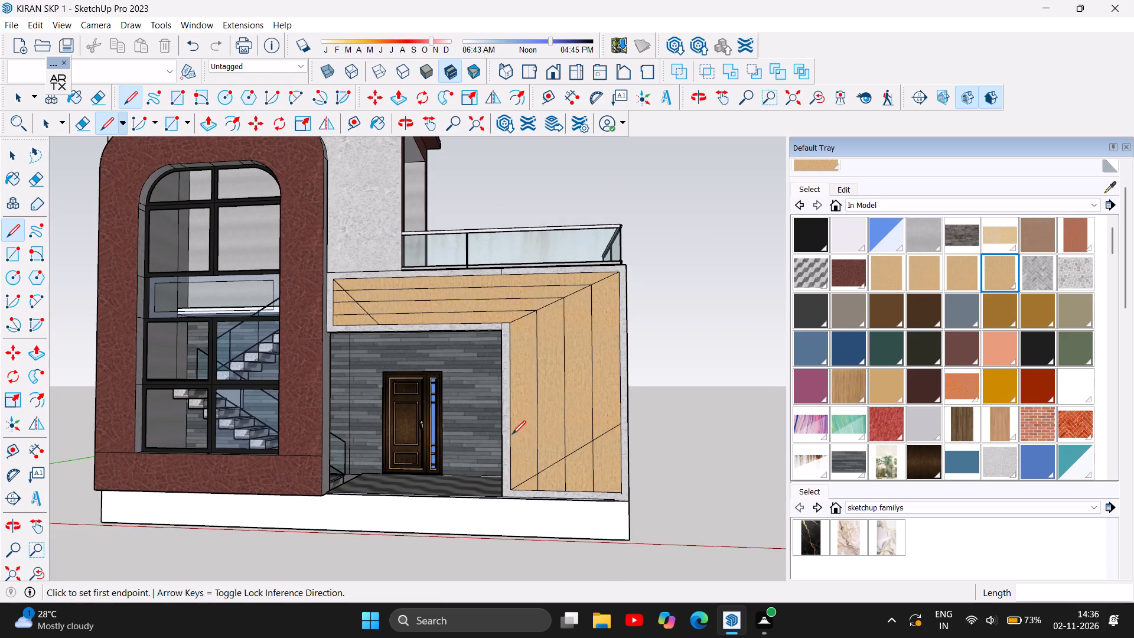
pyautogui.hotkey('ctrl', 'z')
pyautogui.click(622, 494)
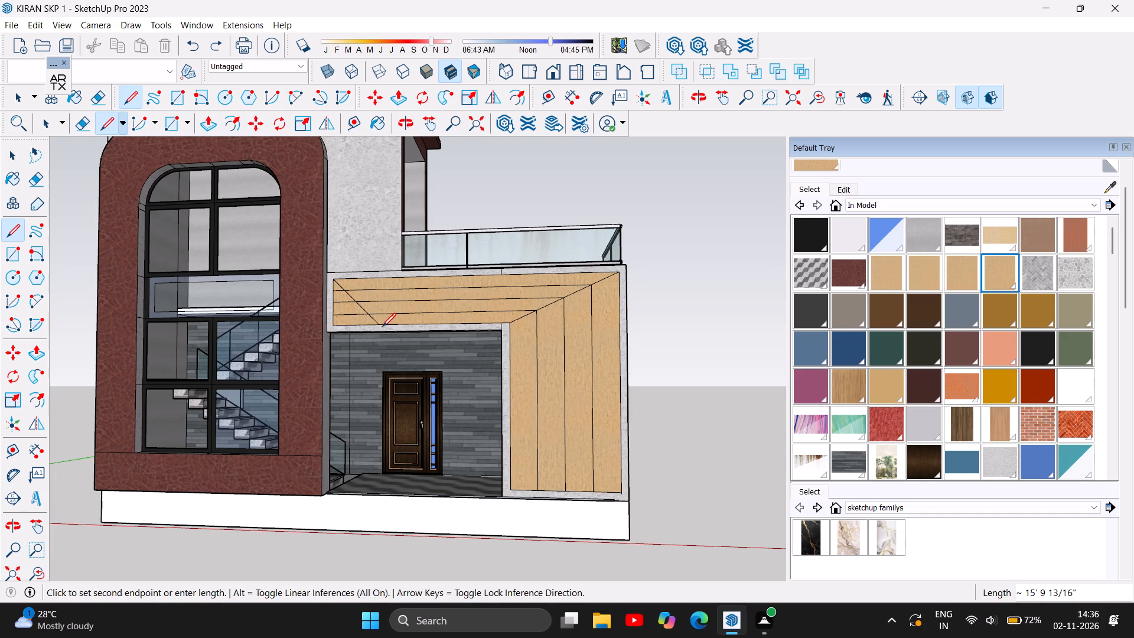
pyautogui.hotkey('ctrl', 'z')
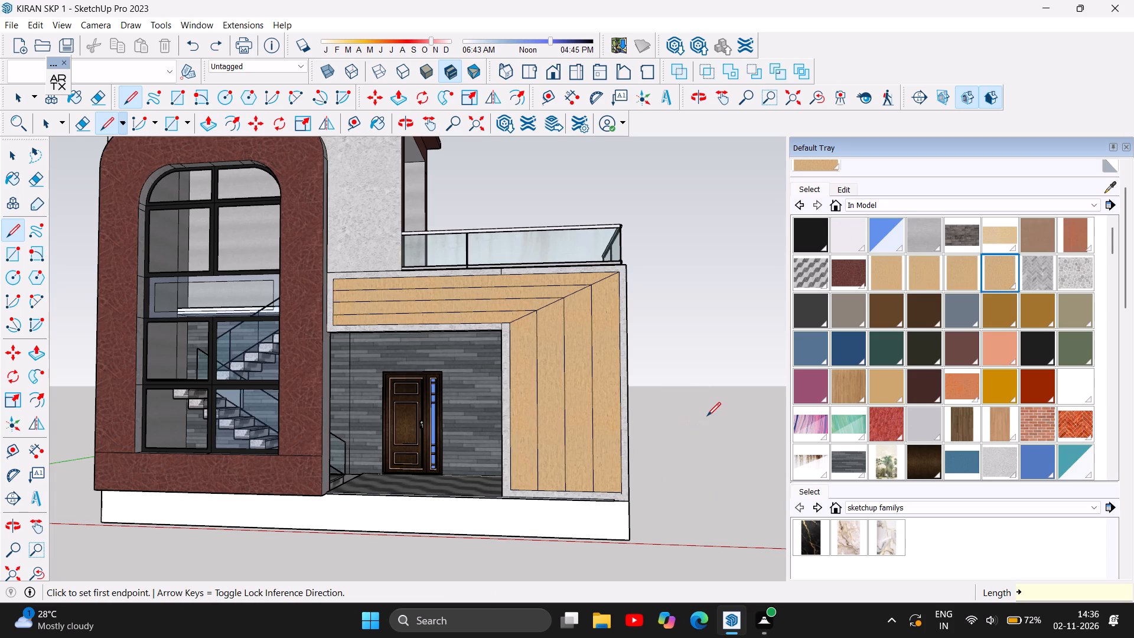
# Draw a diagonal line about 19' 6" long from the horizontal strips' upper outer corner to the vertical strips' lower outer corner.
pyautogui.click(335, 279)
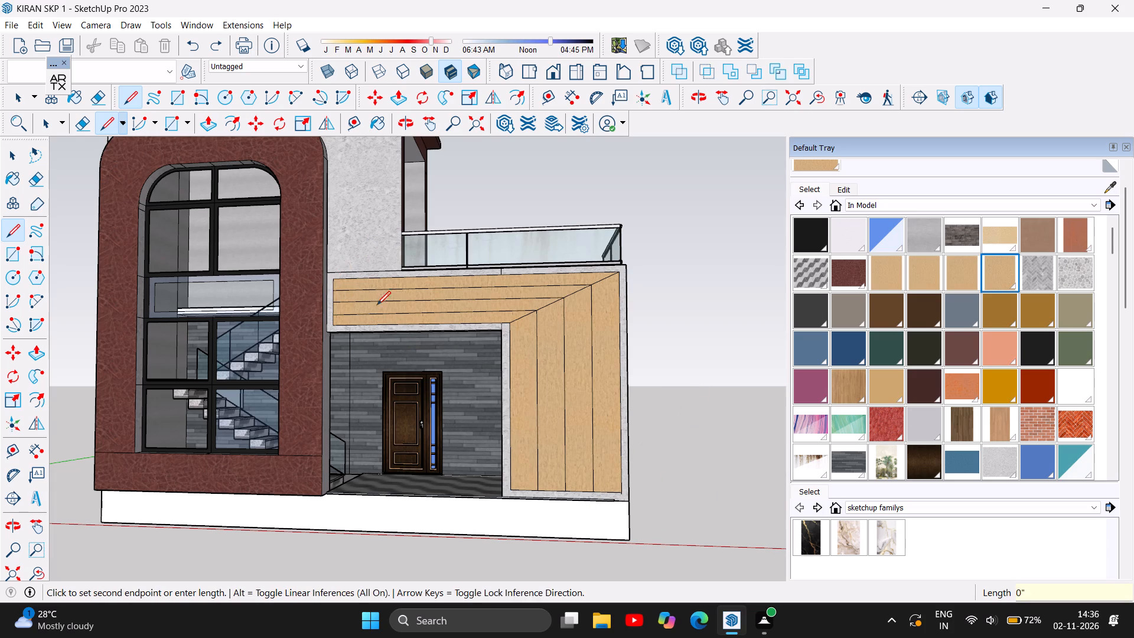
pyautogui.click(620, 496)
pyautogui.scroll(-3, 743, 382)
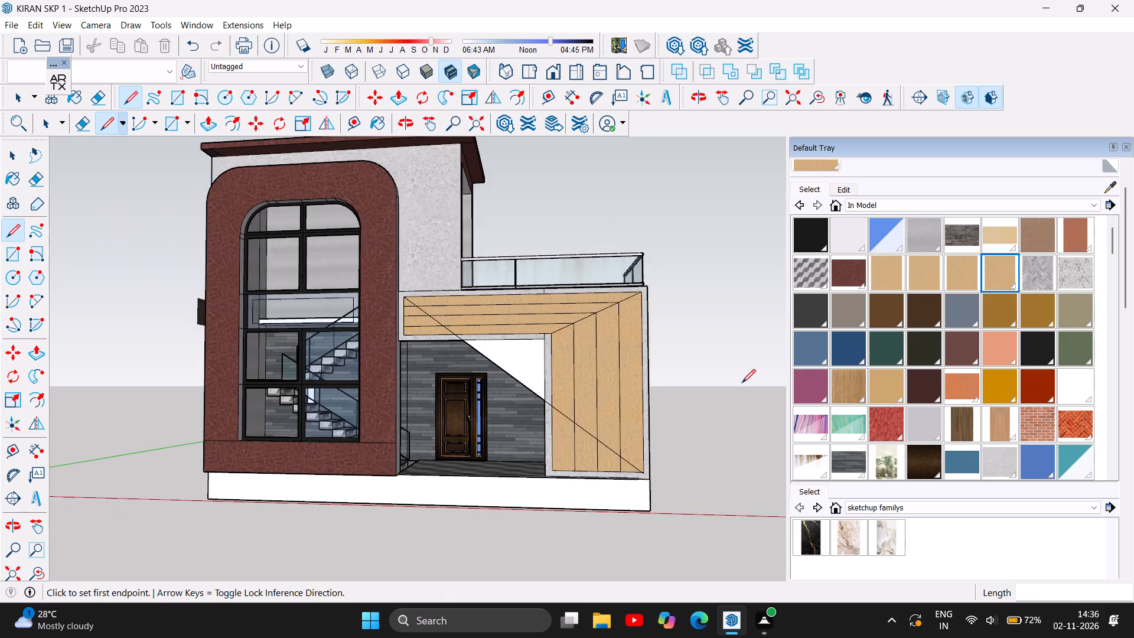
pyautogui.scroll(-1, 742, 383)
pyautogui.scroll(5, 706, 417)
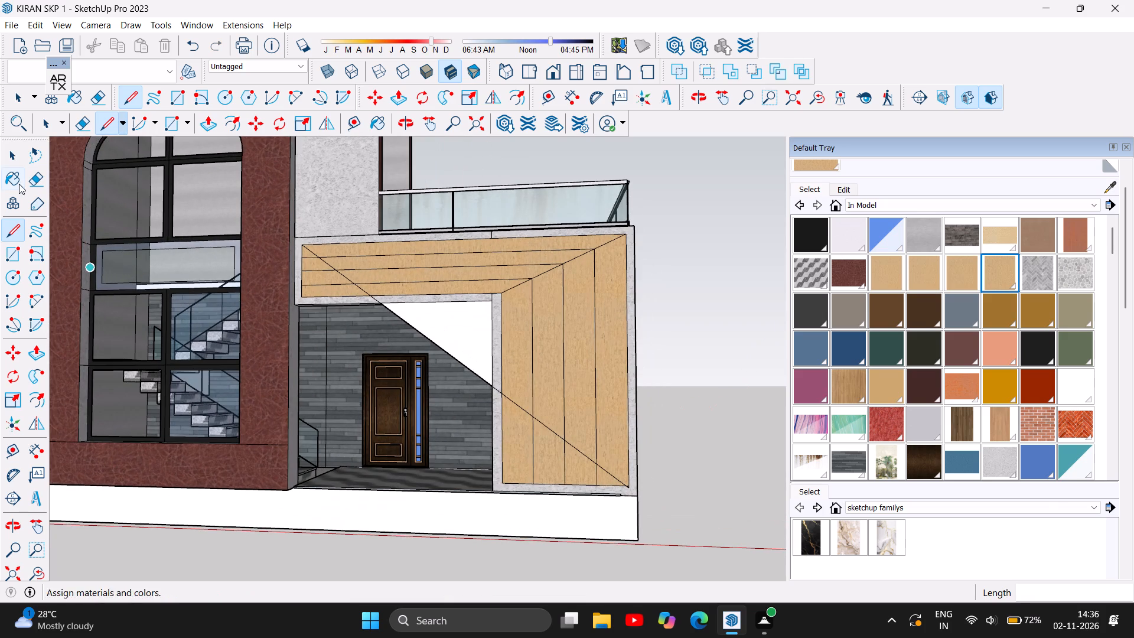
# Delete the white face over the entrance opening and the diagonal's segments across the opening and the border beside the vertical strips.
pyautogui.click(22, 105)
pyautogui.click(444, 331)
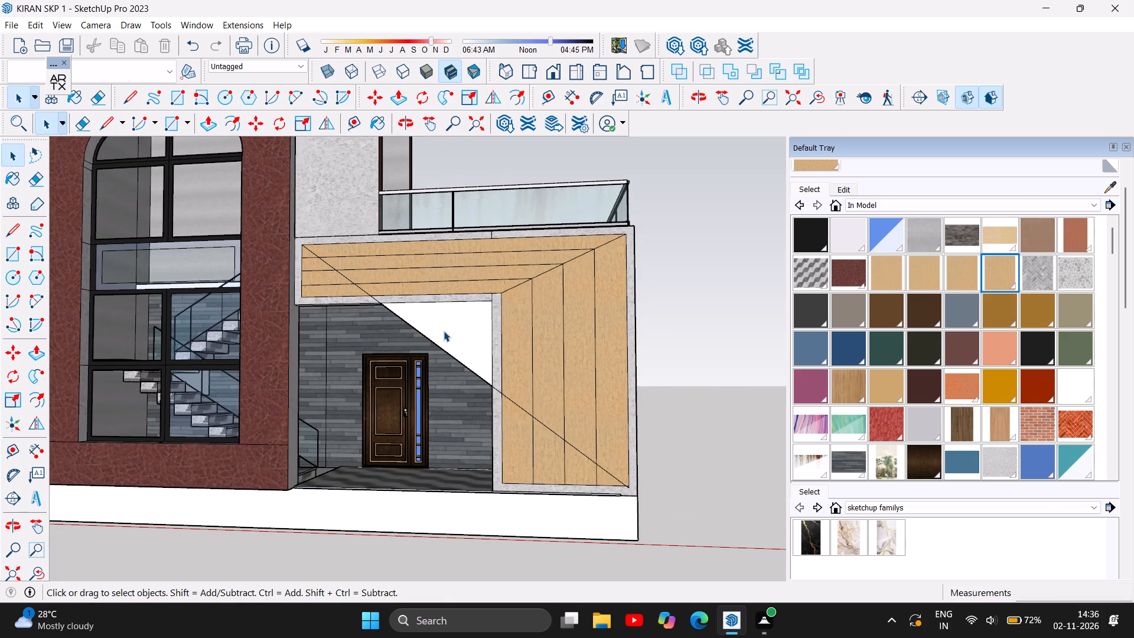
pyautogui.press('Delete')
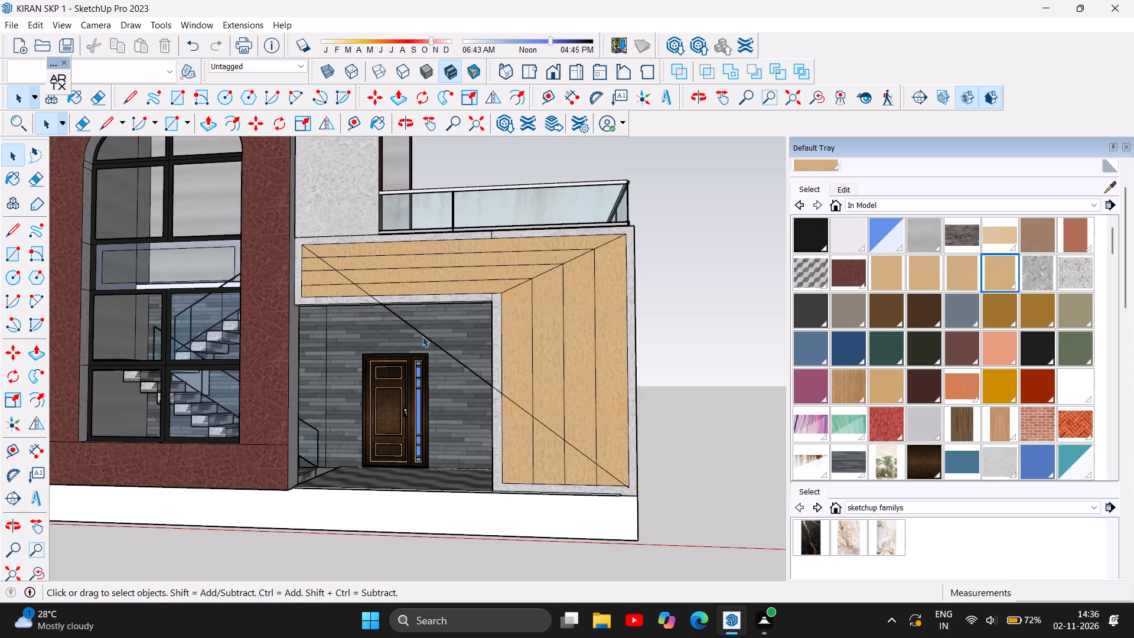
pyautogui.click(422, 336)
pyautogui.press('Delete')
pyautogui.click(498, 393)
pyautogui.press('Delete')
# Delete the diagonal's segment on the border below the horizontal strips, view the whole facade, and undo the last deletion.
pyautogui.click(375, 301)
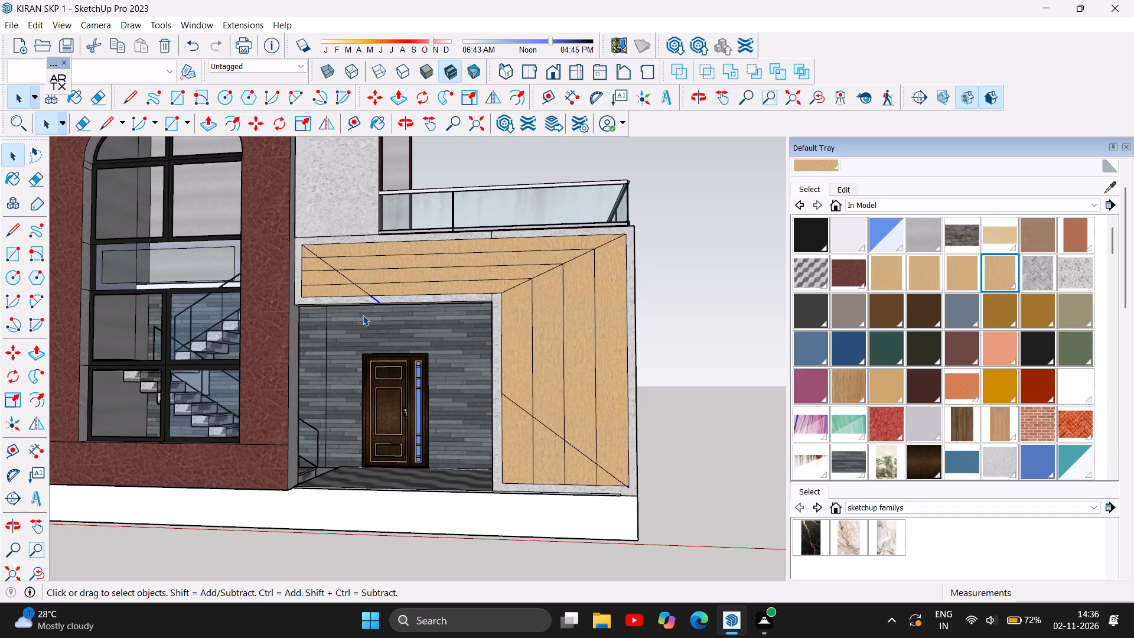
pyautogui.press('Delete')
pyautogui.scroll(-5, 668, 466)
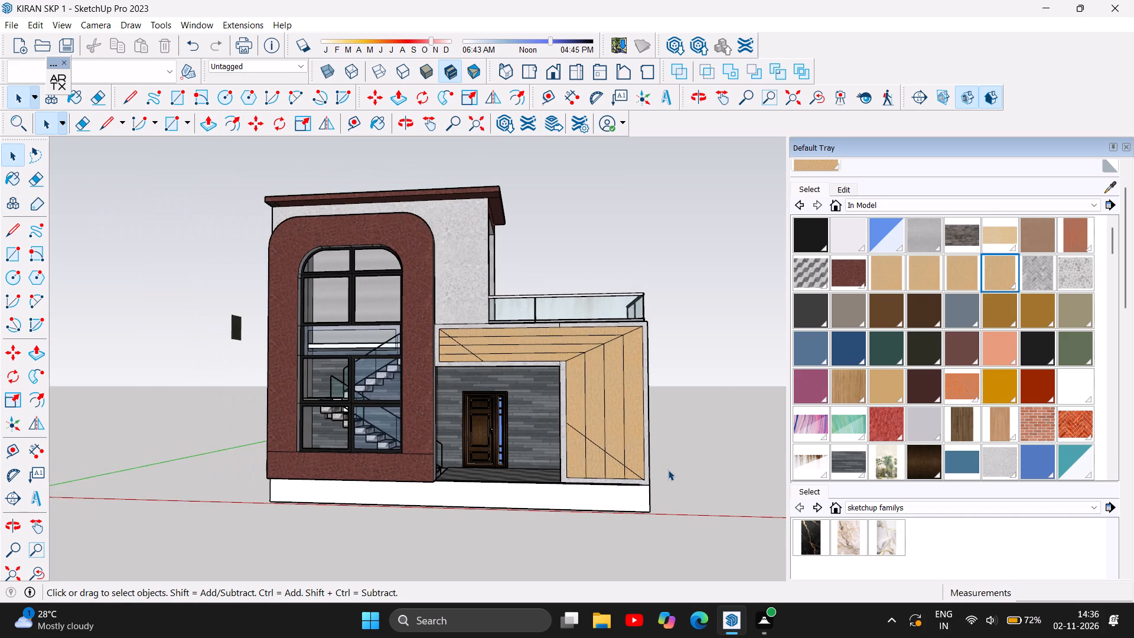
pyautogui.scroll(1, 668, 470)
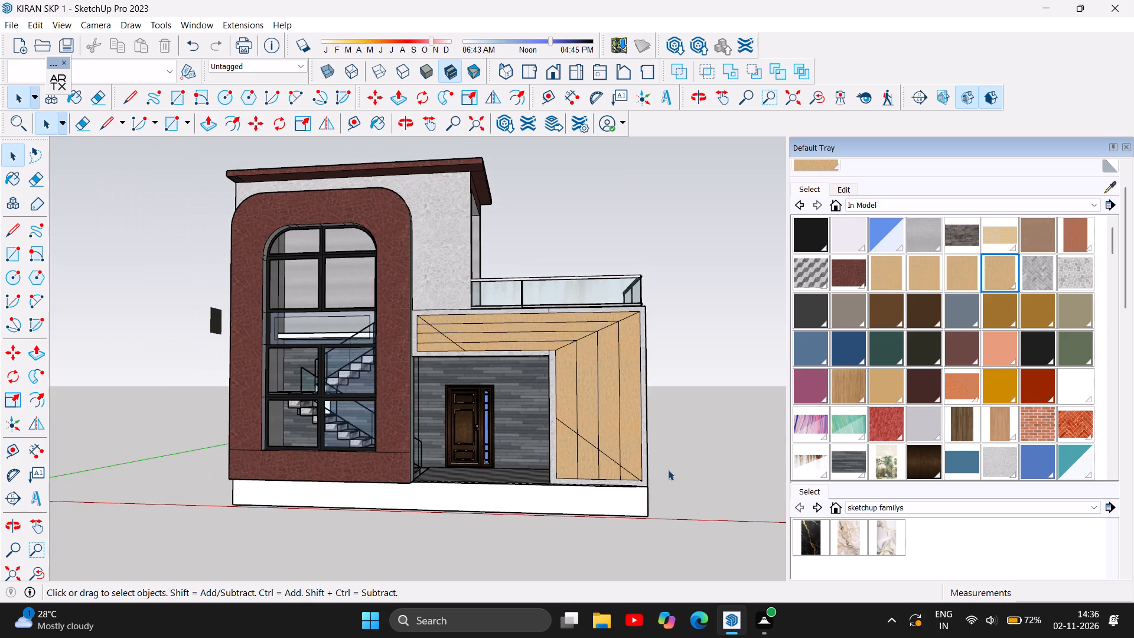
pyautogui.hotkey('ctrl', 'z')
# Undo the remaining segment deletions and the long diagonal line across the wood strips and entrance opening.
pyautogui.hotkey('ctrl', 'z')
pyautogui.hotkey('ctrl', 'z')
pyautogui.hotkey('ctrl', 'z')
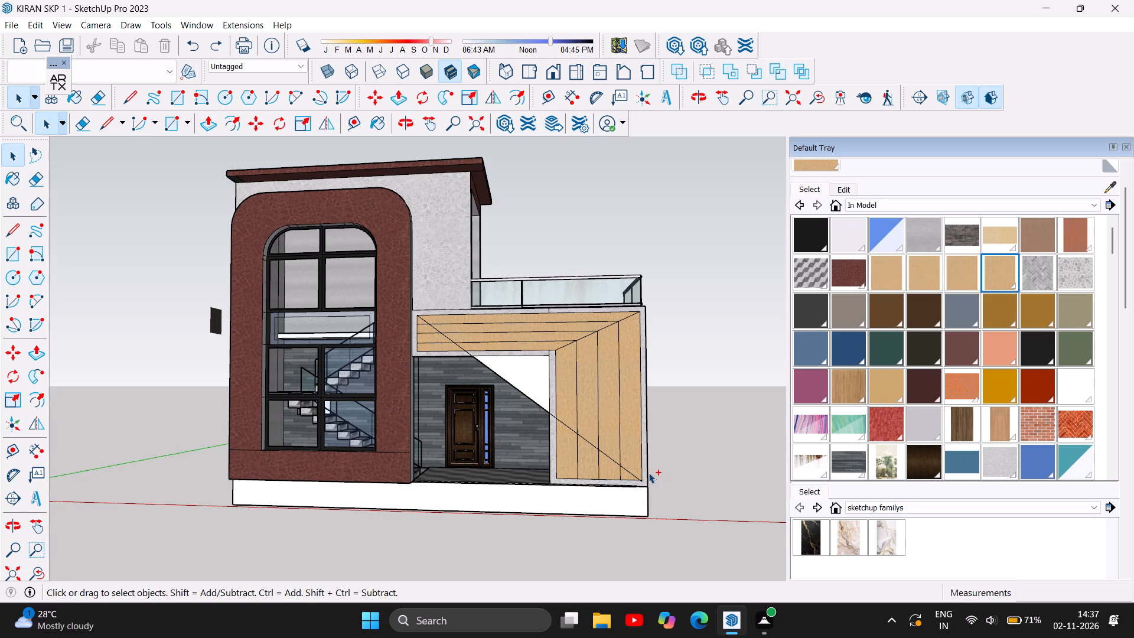
pyautogui.hotkey('ctrl', 'z')
pyautogui.hotkey('ctrl', 'z')
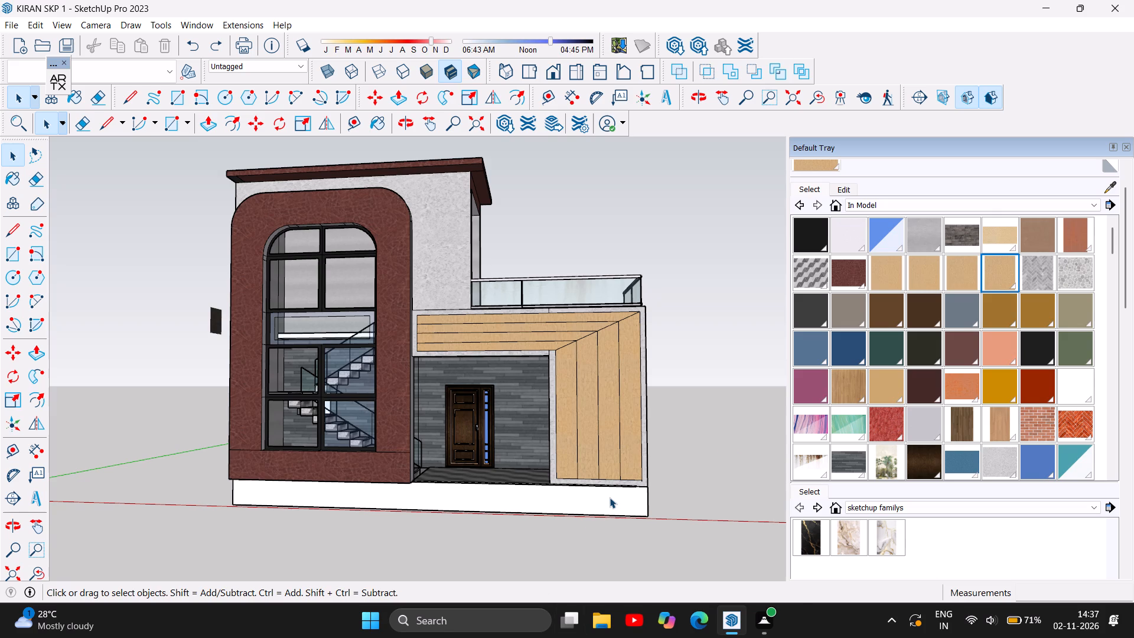
# Examine the tan side wall and terrace together with the front facade from around the house.
pyautogui.scroll(-3, 607, 500)
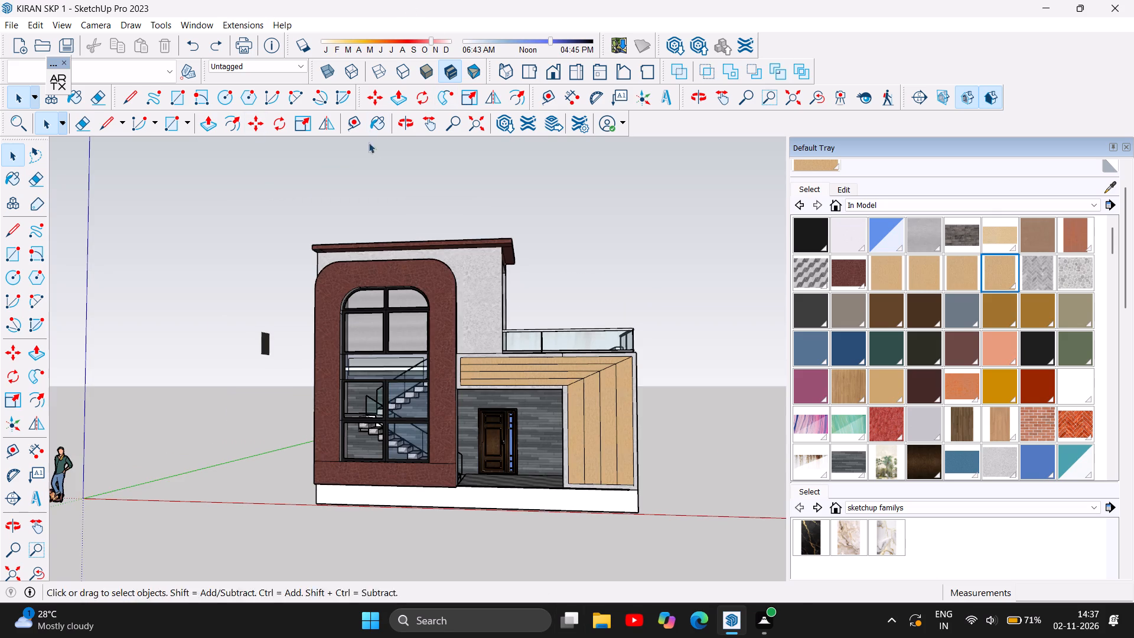
pyautogui.click(405, 123)
pyautogui.moveTo(662, 319); pyautogui.dragTo(281, 396)
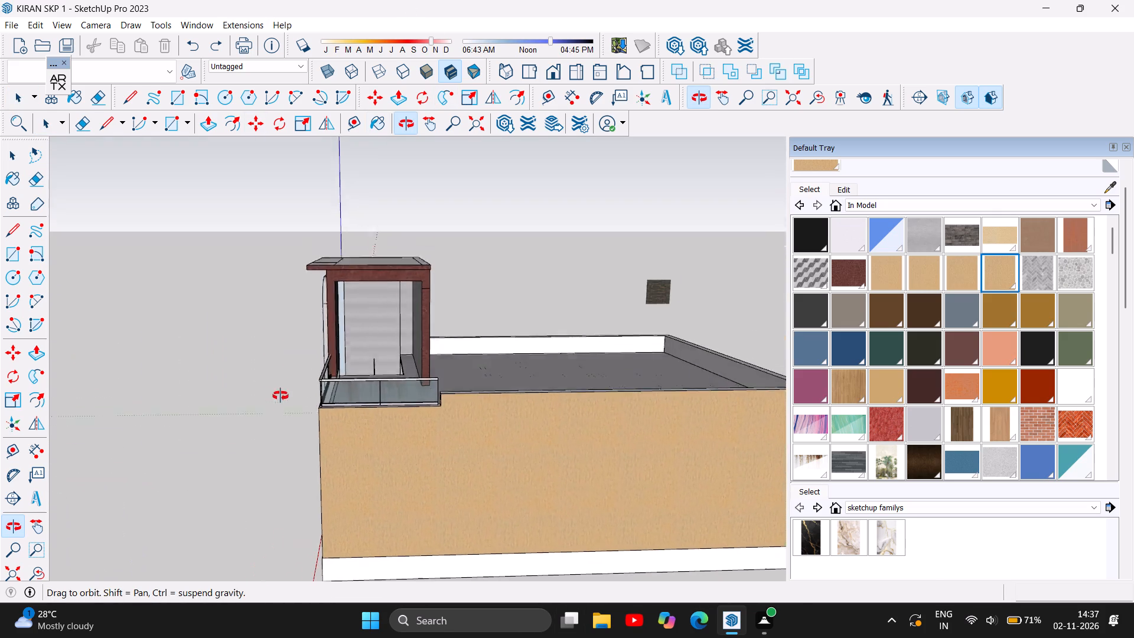
pyautogui.moveTo(281, 396); pyautogui.dragTo(389, 331)
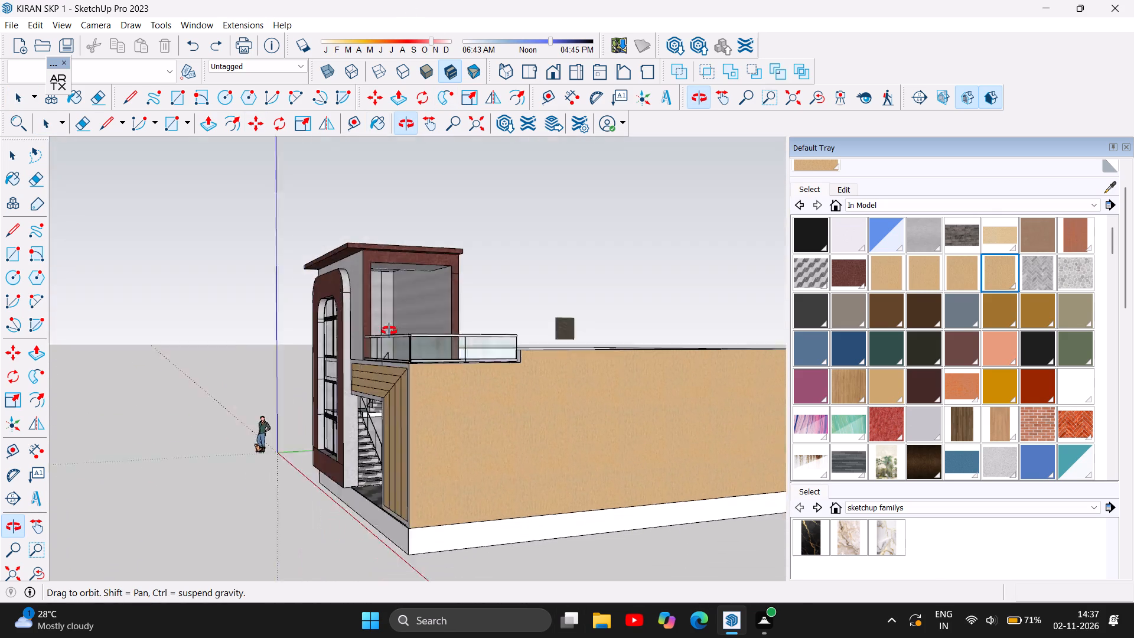
pyautogui.moveTo(389, 331); pyautogui.dragTo(657, 359)
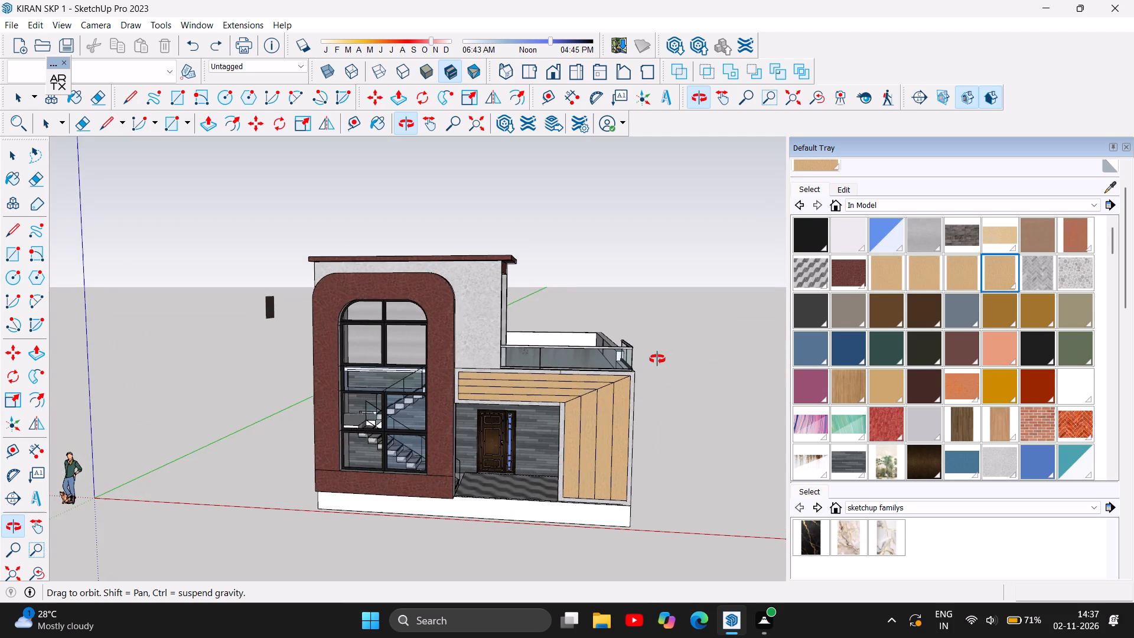
pyautogui.moveTo(657, 359); pyautogui.dragTo(641, 324)
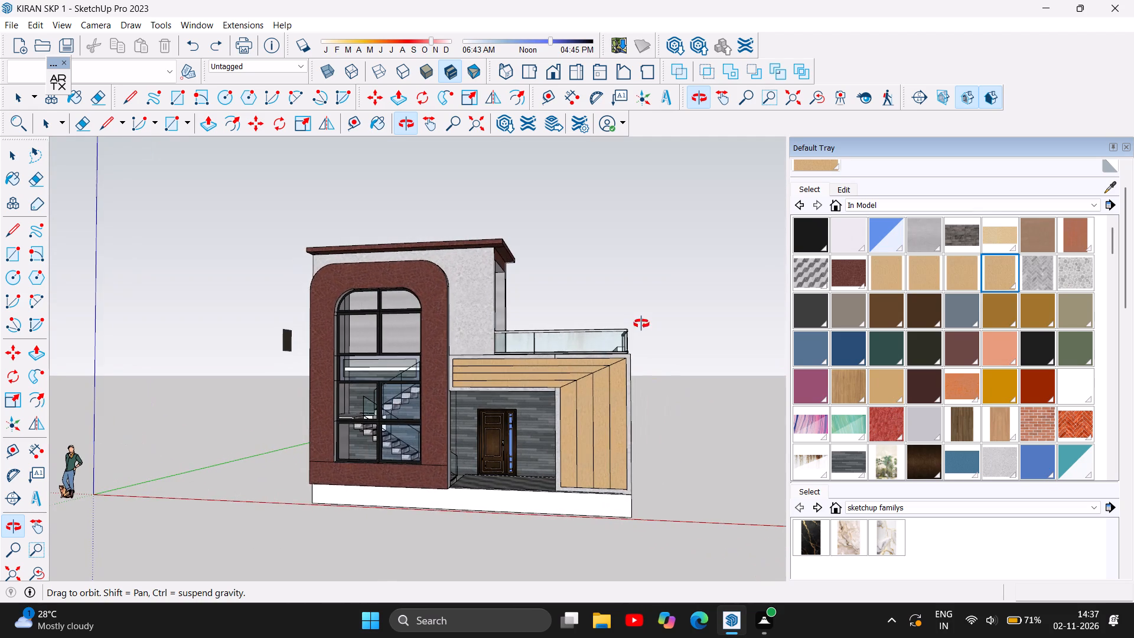
pyautogui.scroll(1, 539, 364)
pyautogui.moveTo(401, 456); pyautogui.dragTo(439, 458)
pyautogui.scroll(-2, 439, 458)
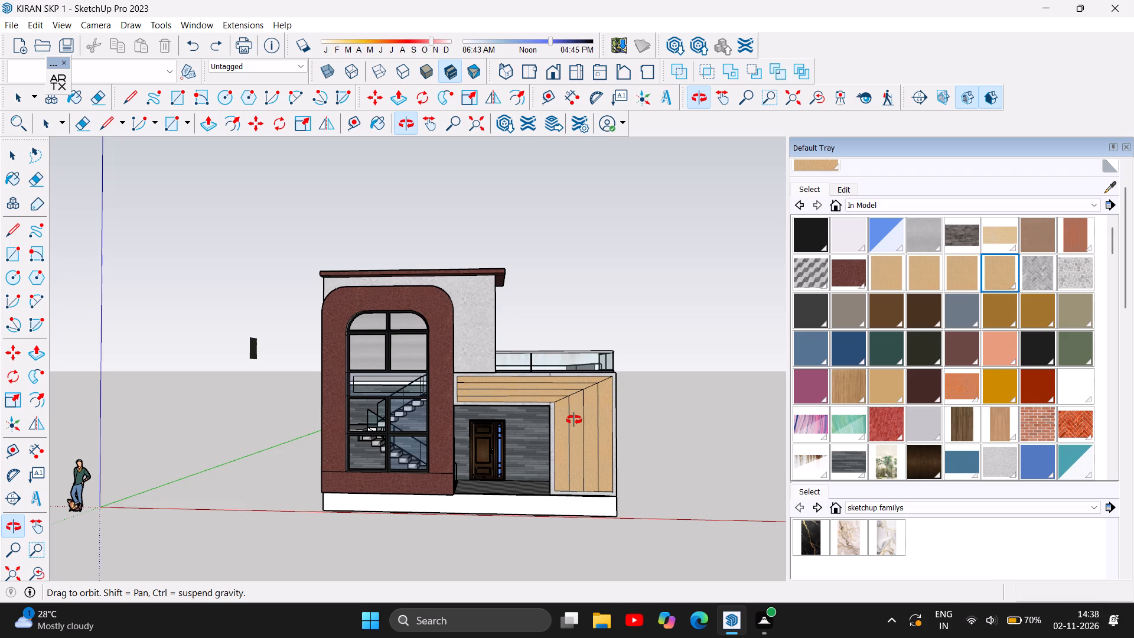
# Examine the corner between the wood-strip frame and tan side wall, including the terrace and roof from above.
pyautogui.scroll(4, 572, 420)
pyautogui.moveTo(671, 448); pyautogui.dragTo(527, 435)
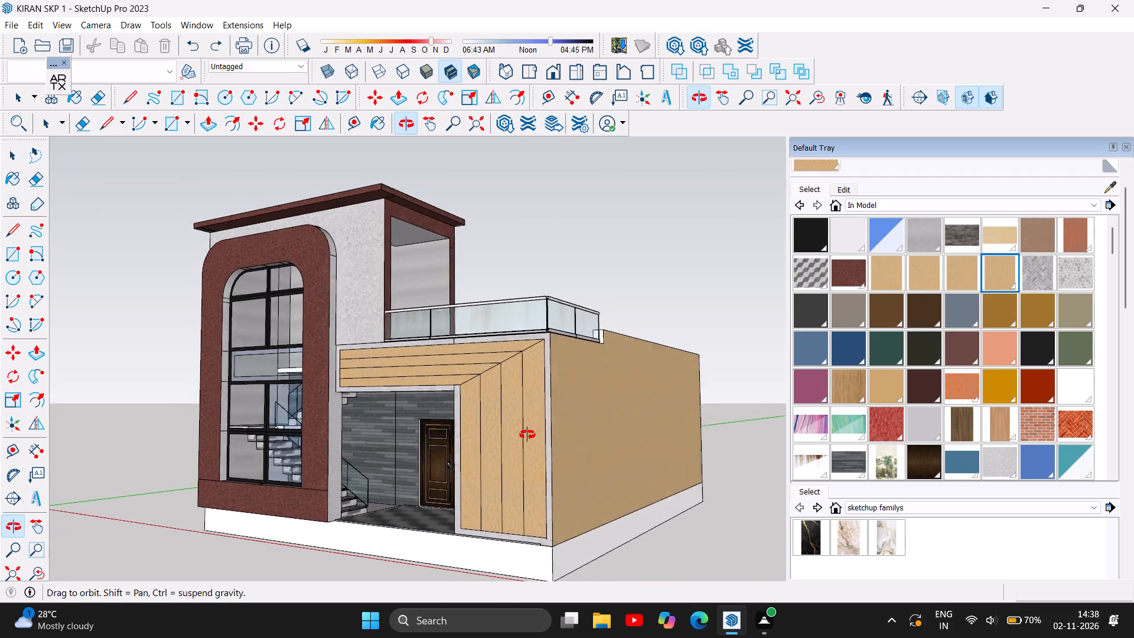
pyautogui.moveTo(527, 435); pyautogui.dragTo(530, 435)
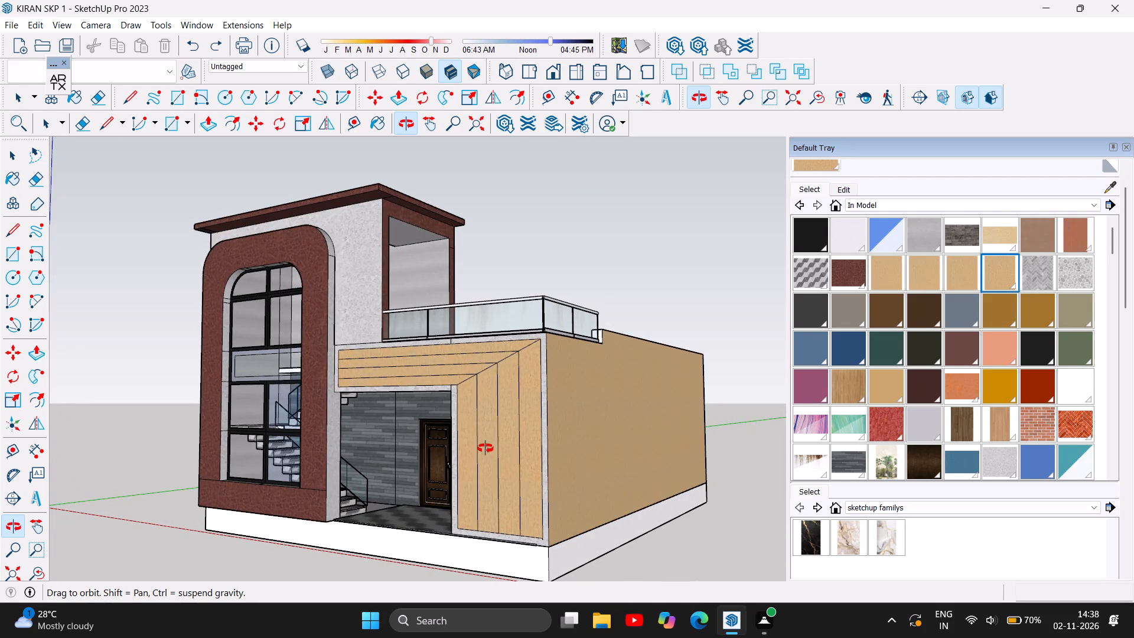
pyautogui.scroll(1, 464, 451)
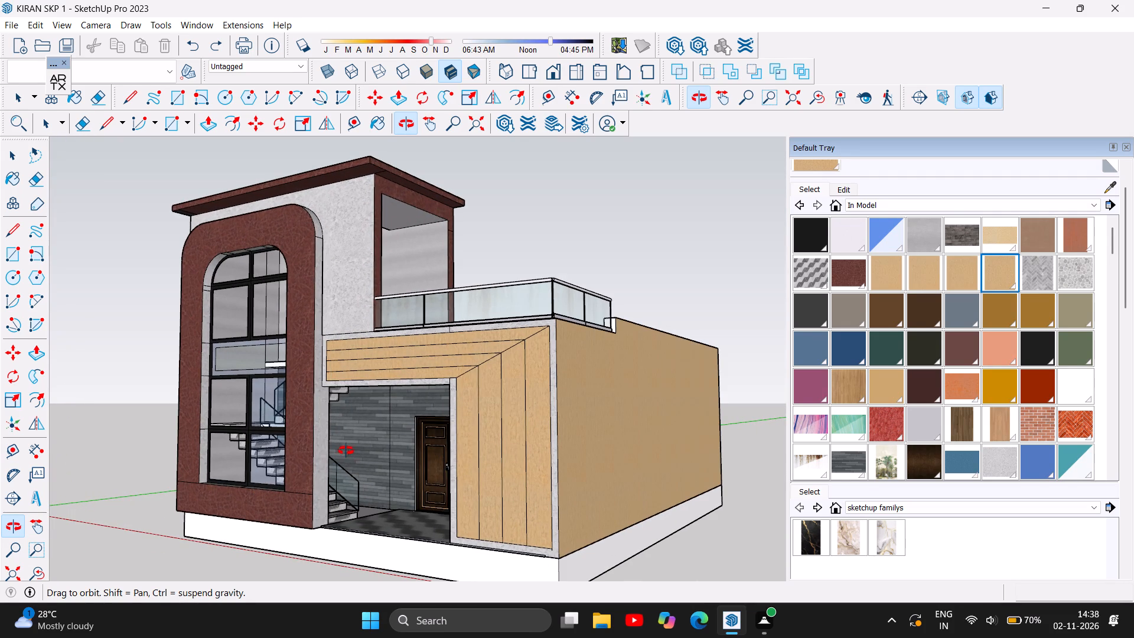
pyautogui.moveTo(361, 445); pyautogui.dragTo(413, 441)
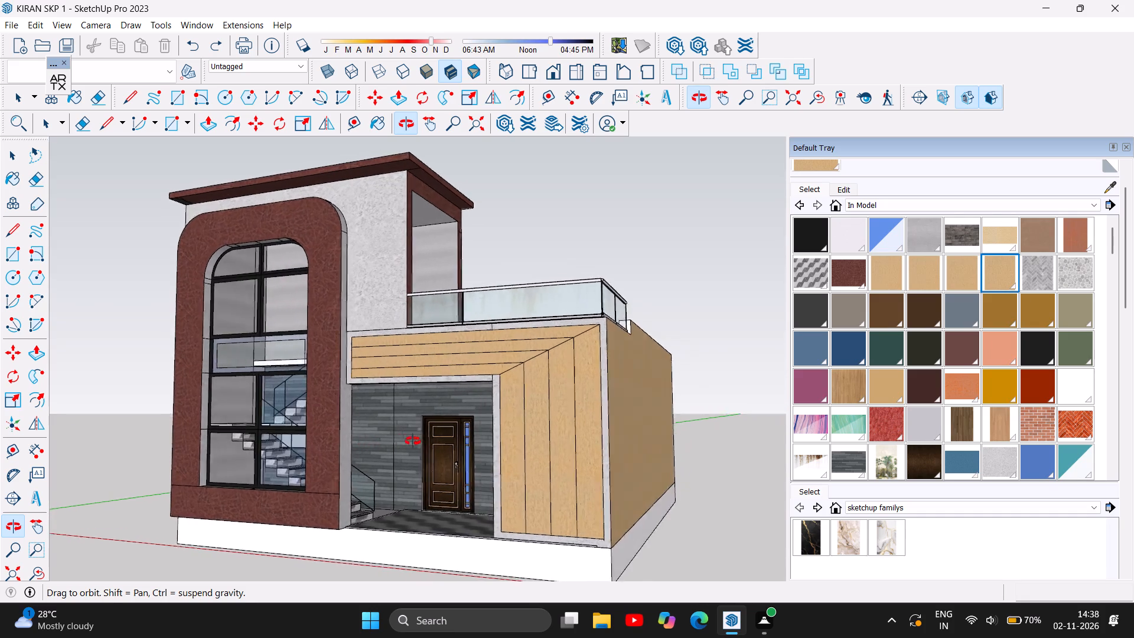
pyautogui.moveTo(413, 441); pyautogui.dragTo(413, 615)
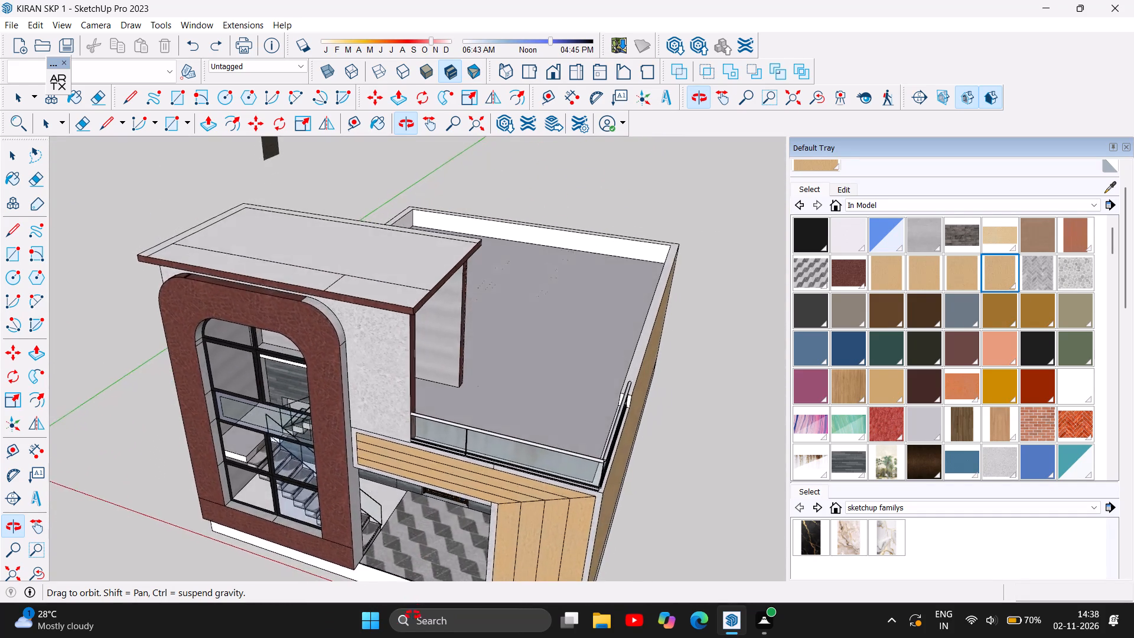
pyautogui.moveTo(413, 615); pyautogui.dragTo(361, 621)
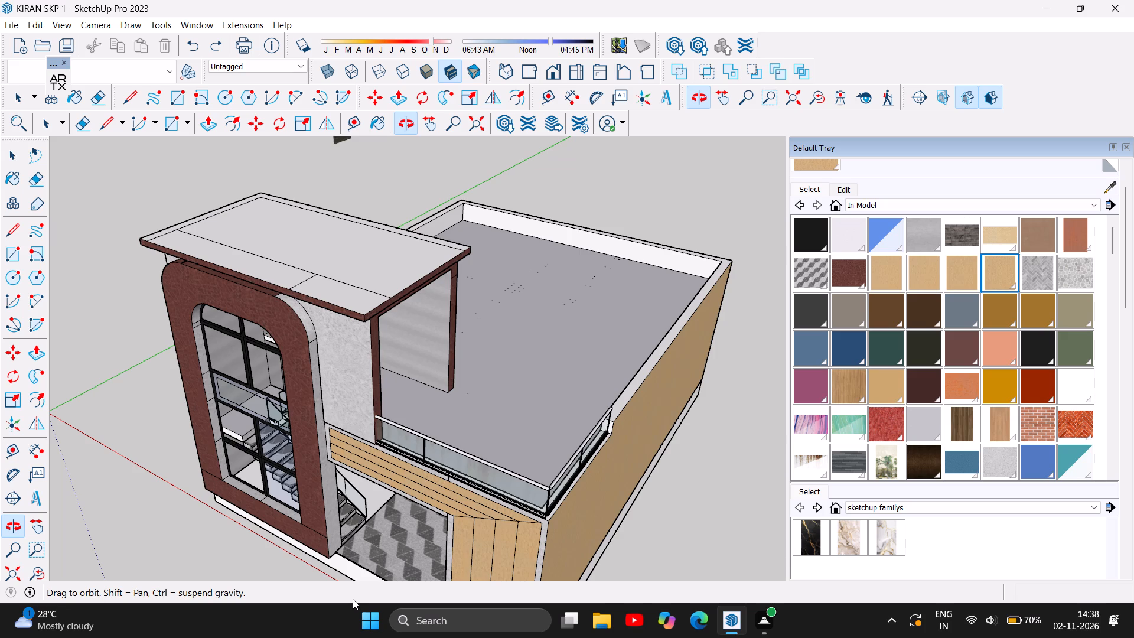
pyautogui.moveTo(461, 539); pyautogui.dragTo(445, 444)
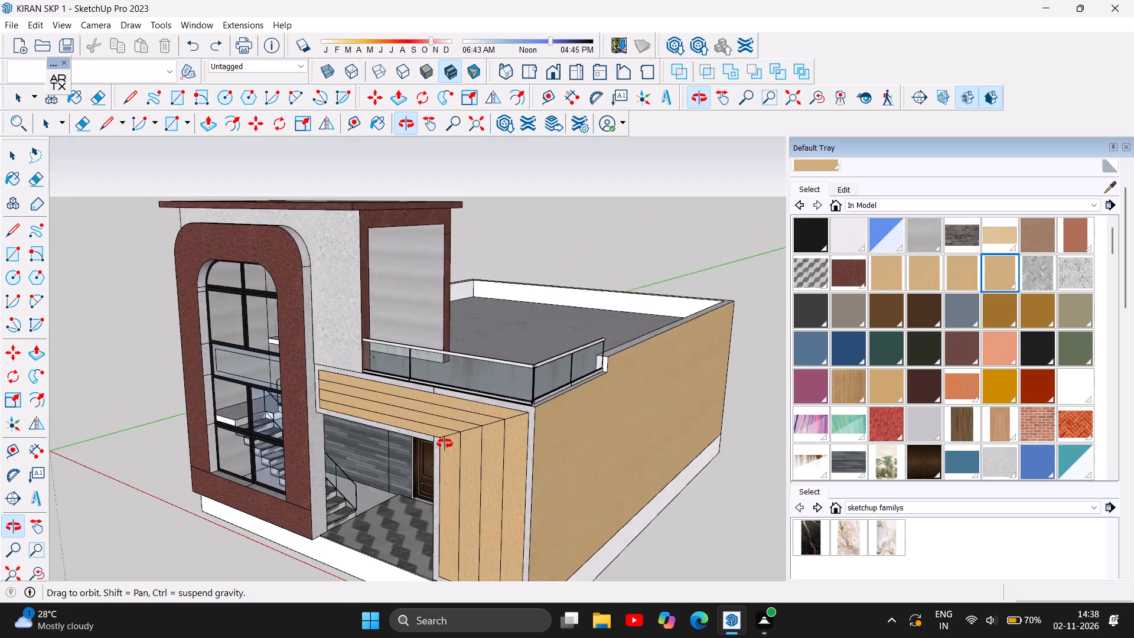
pyautogui.moveTo(445, 444); pyautogui.dragTo(440, 442)
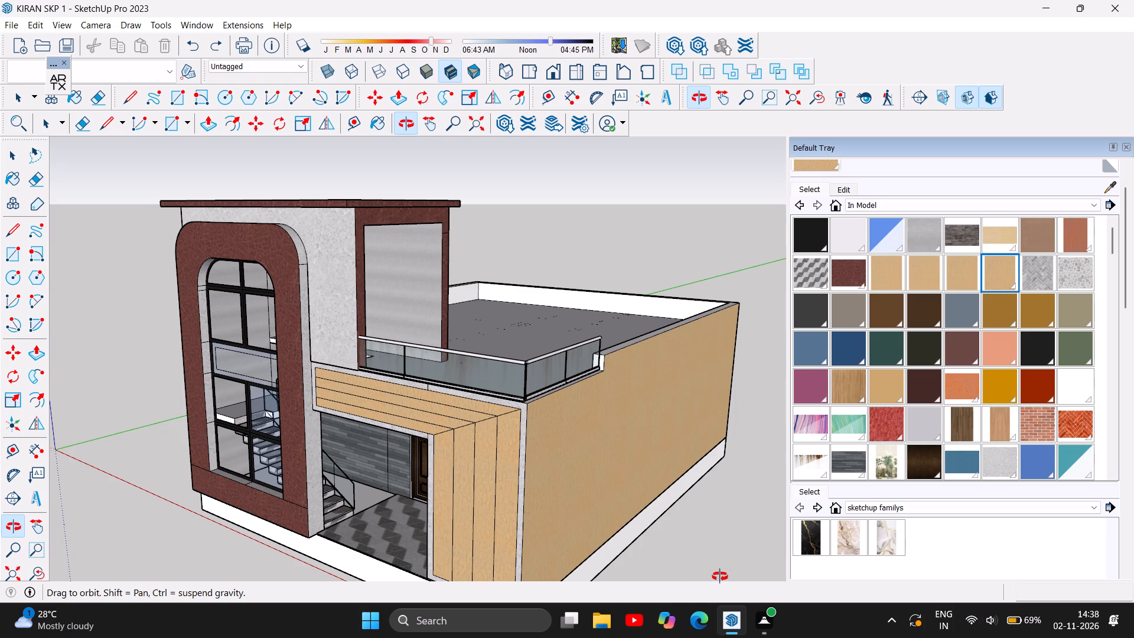
pyautogui.scroll(3, 618, 416)
pyautogui.moveTo(465, 433); pyautogui.dragTo(530, 381)
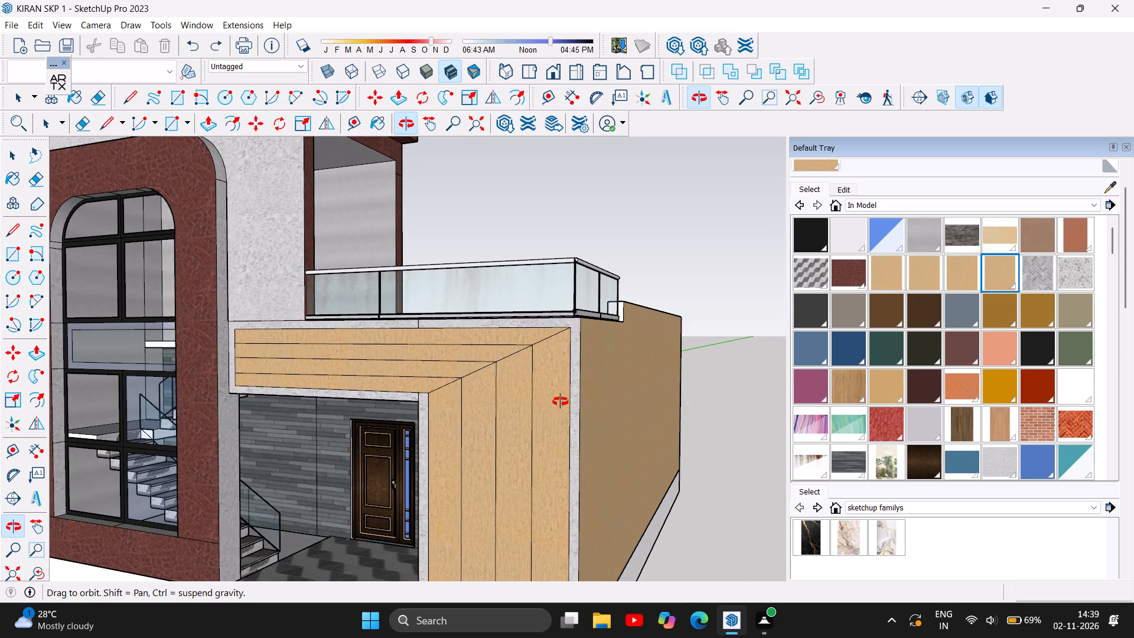
pyautogui.scroll(-2, 486, 377)
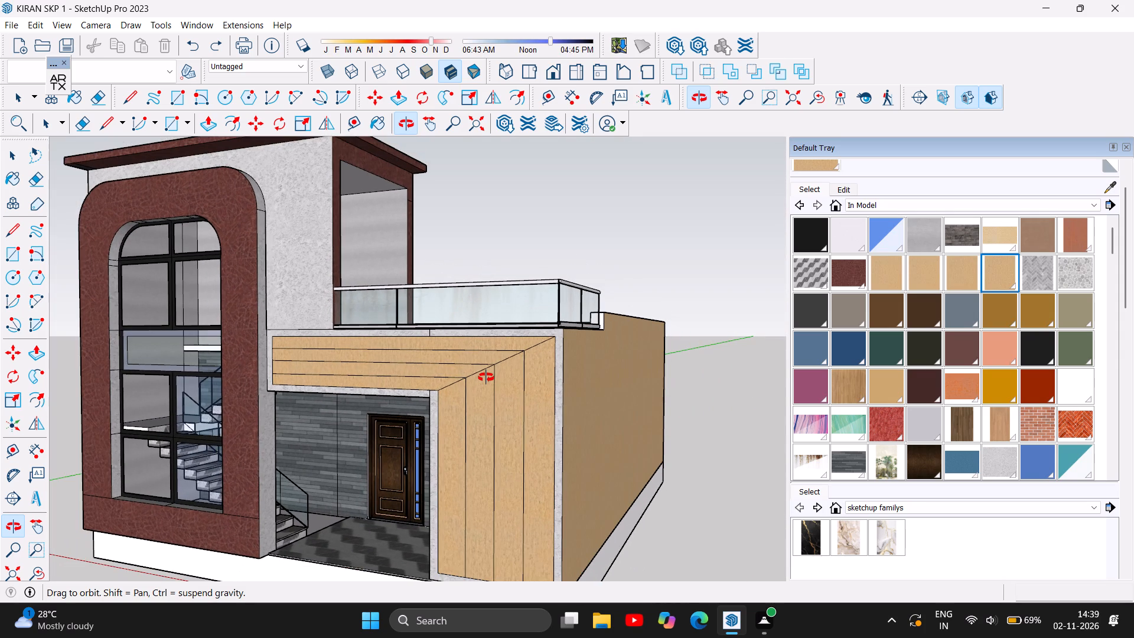
pyautogui.scroll(-2, 492, 382)
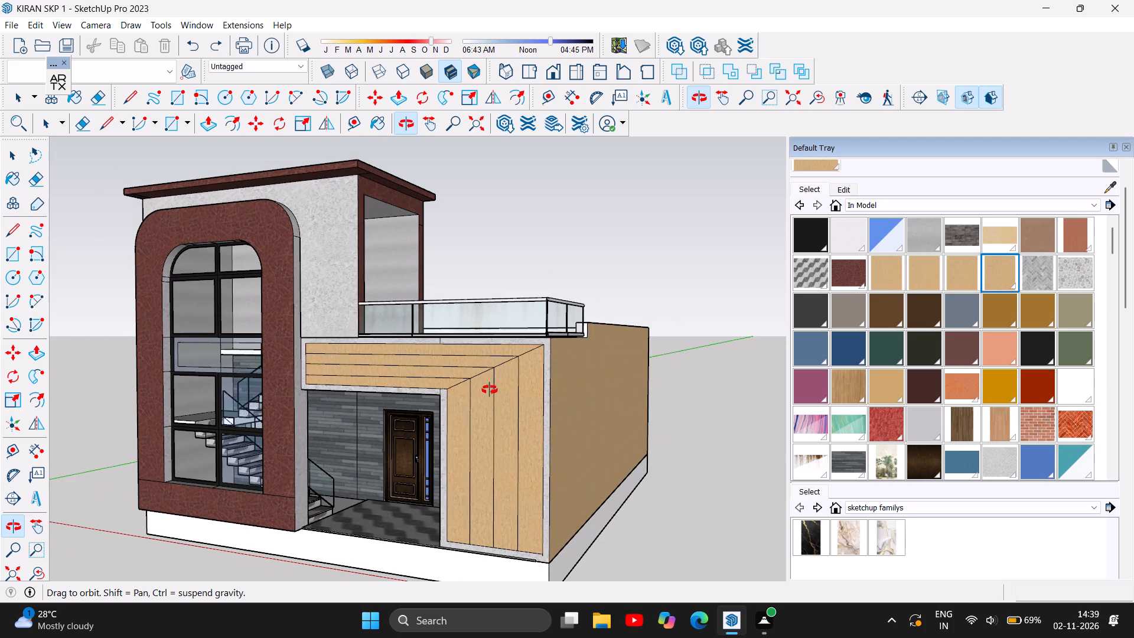
# Examine the complete front facade, comparing the arched window frame, entrance and wood-strip cladding.
pyautogui.moveTo(384, 548); pyautogui.dragTo(435, 512)
pyautogui.moveTo(419, 513); pyautogui.dragTo(438, 504)
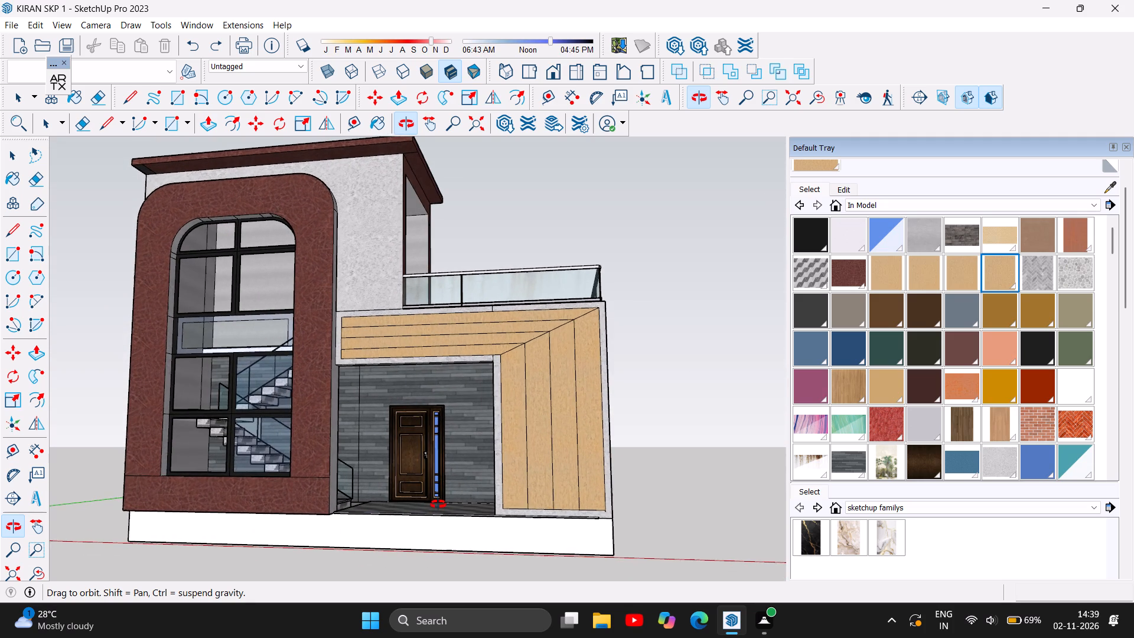
pyautogui.moveTo(438, 504); pyautogui.dragTo(473, 519)
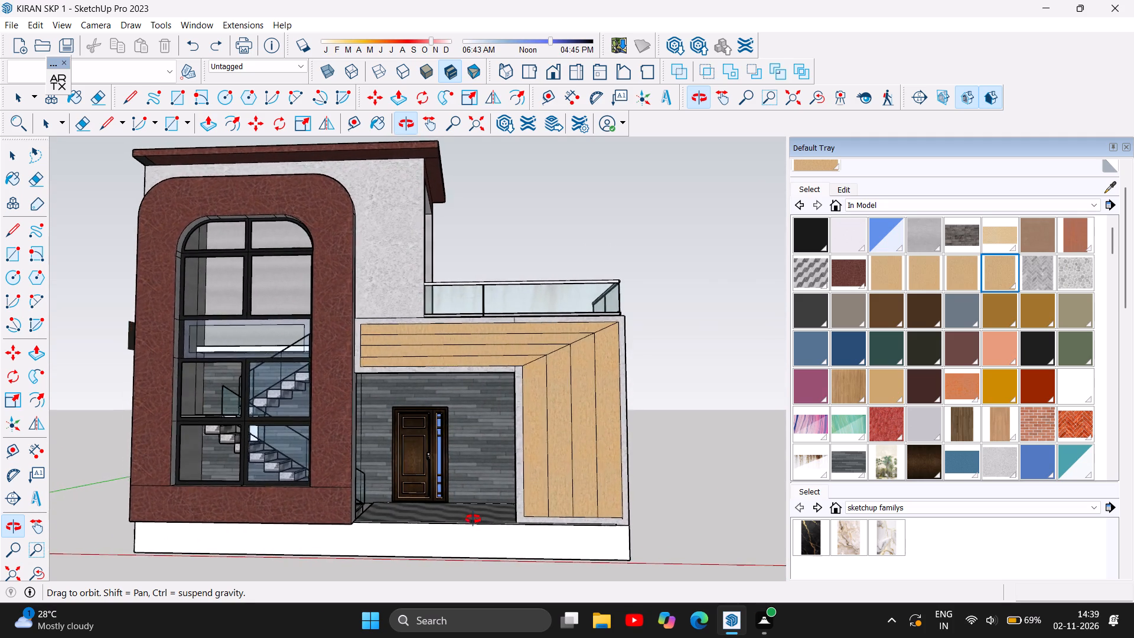
pyautogui.moveTo(473, 519); pyautogui.dragTo(524, 551)
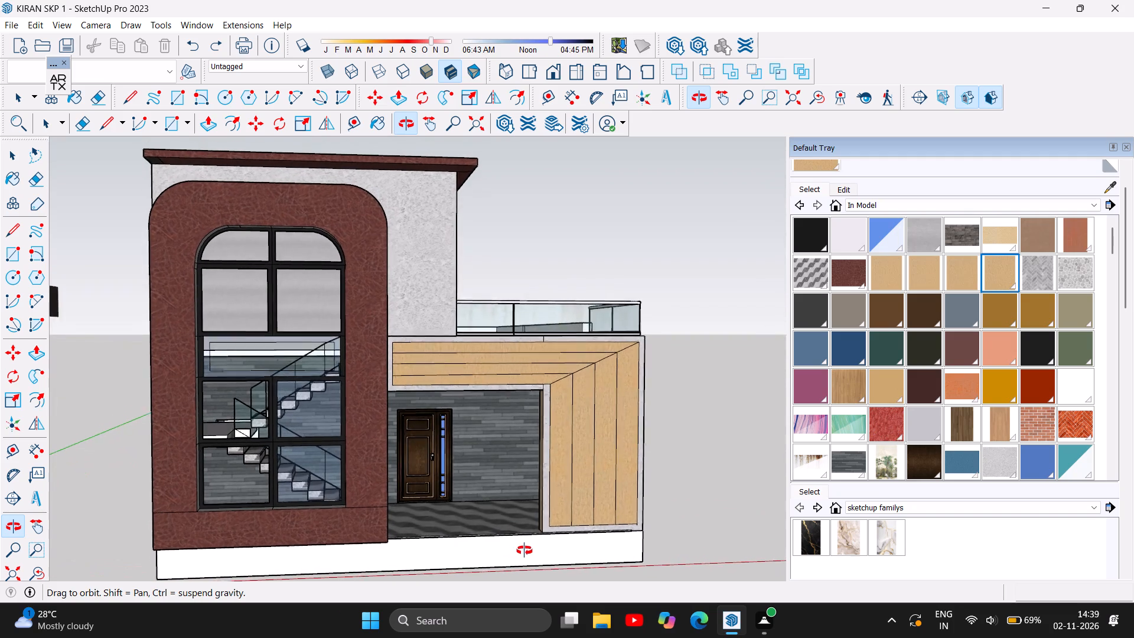
pyautogui.moveTo(524, 551); pyautogui.dragTo(510, 546)
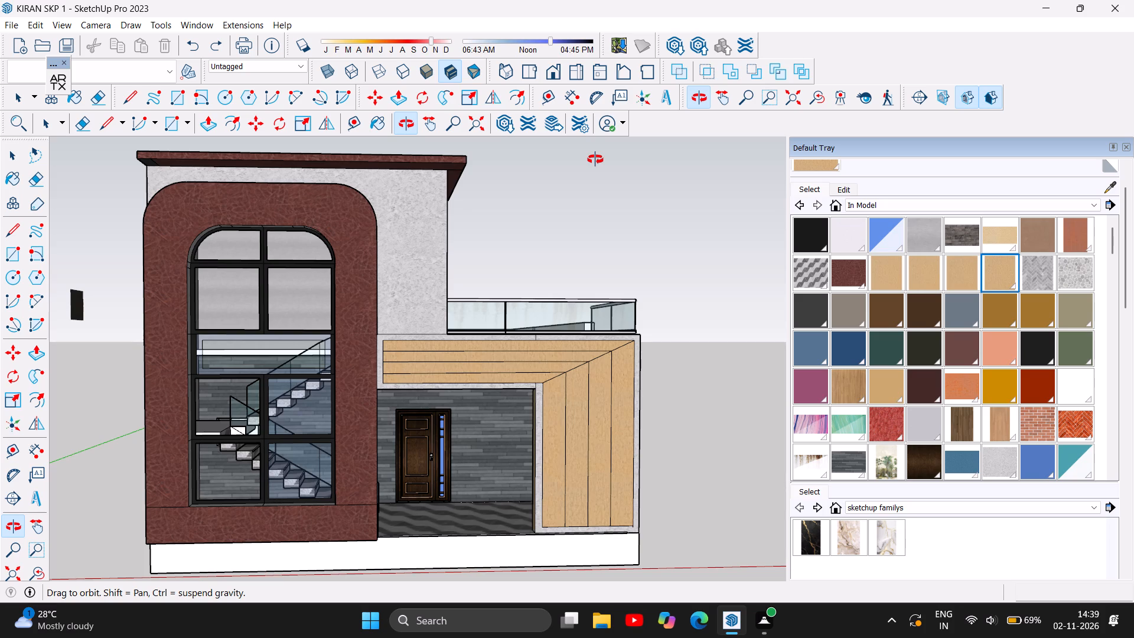
pyautogui.scroll(-1, 595, 159)
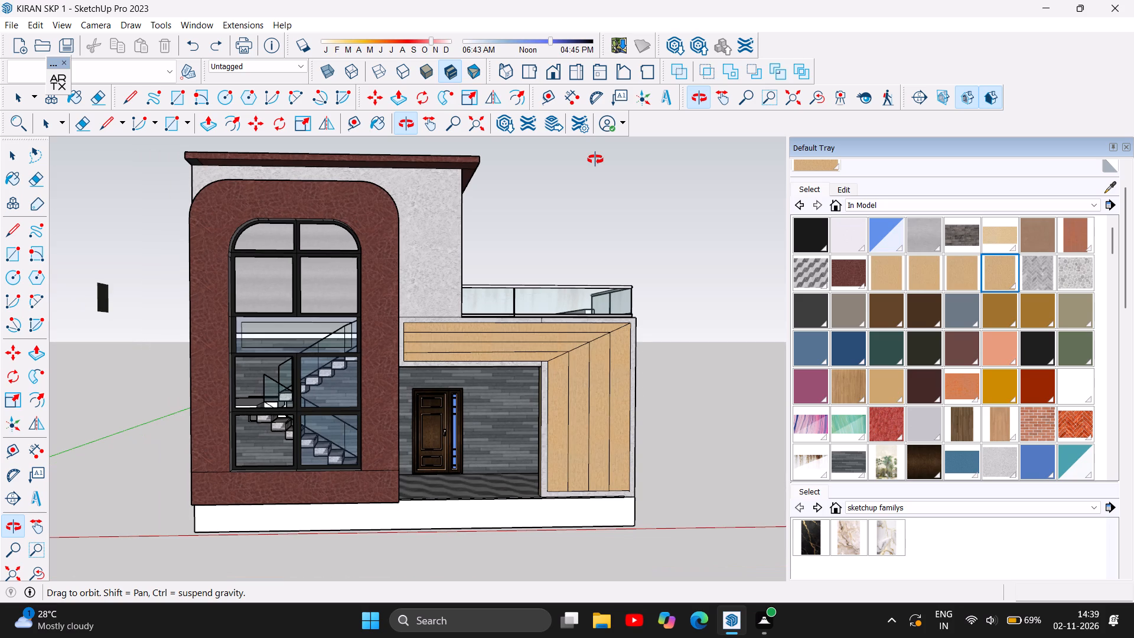
pyautogui.scroll(-2, 470, 298)
pyautogui.scroll(1, 619, 455)
pyautogui.moveTo(620, 437); pyautogui.dragTo(603, 433)
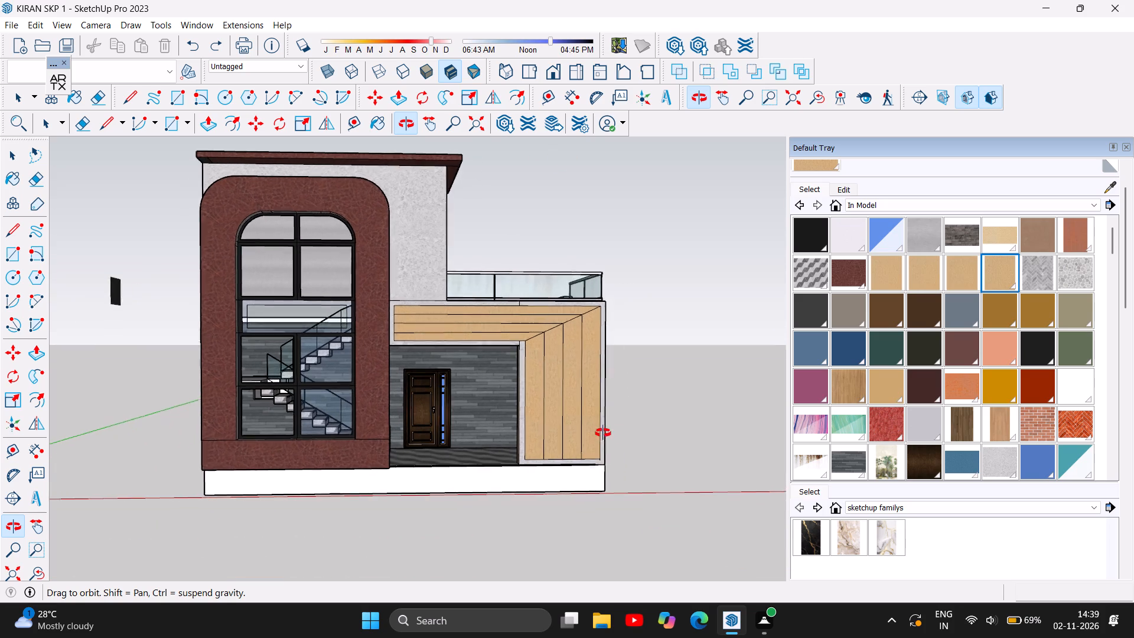
pyautogui.moveTo(603, 433); pyautogui.dragTo(575, 450)
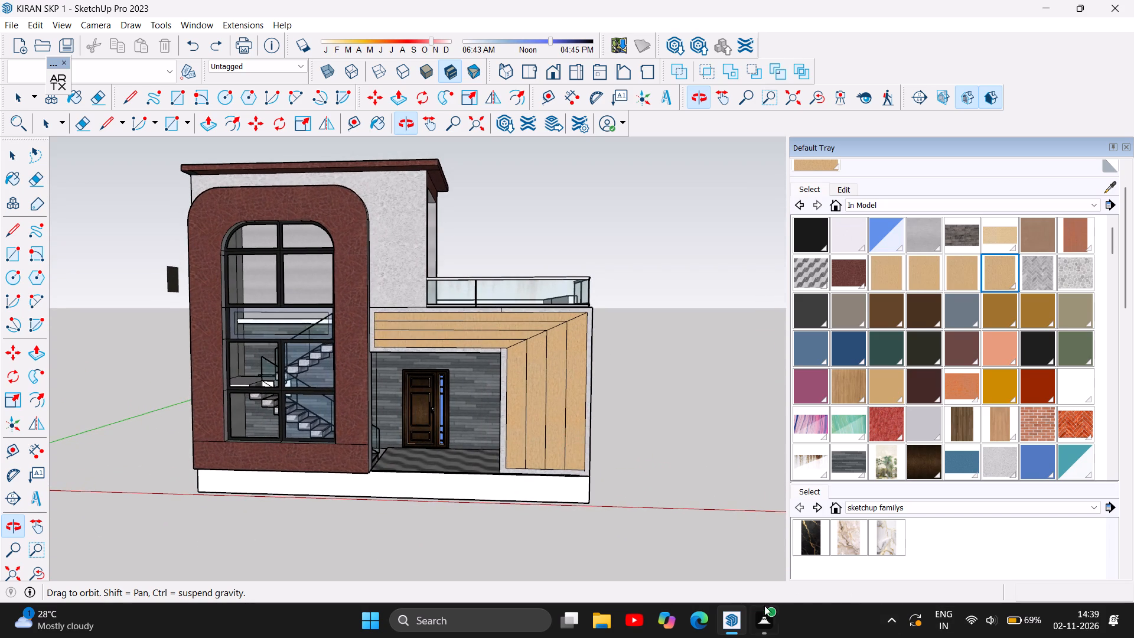
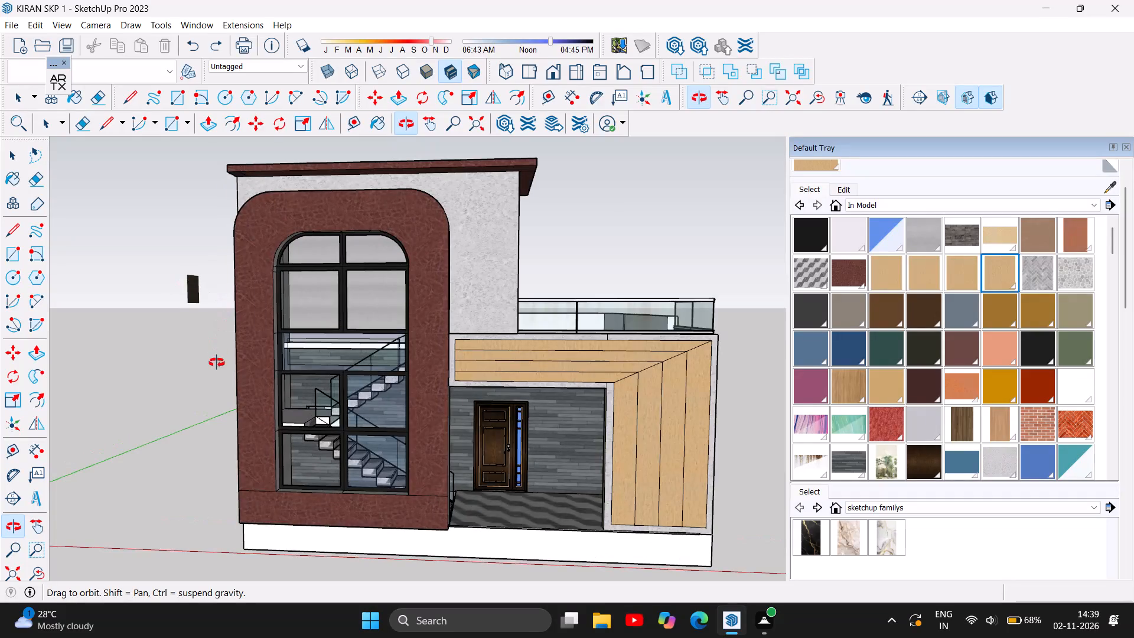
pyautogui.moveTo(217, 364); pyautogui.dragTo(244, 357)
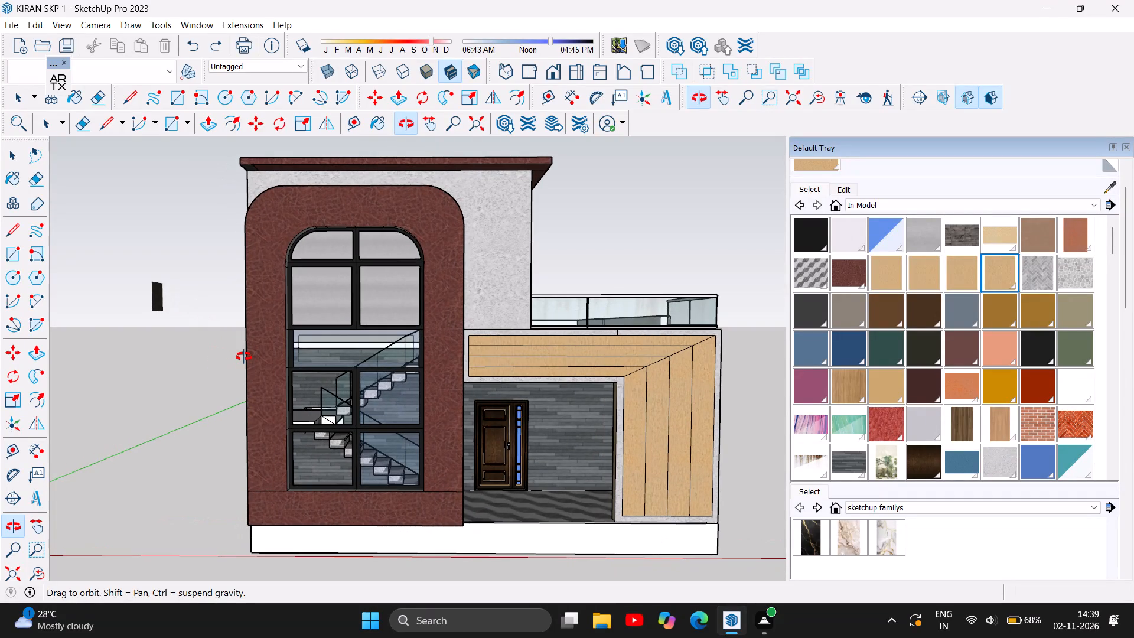
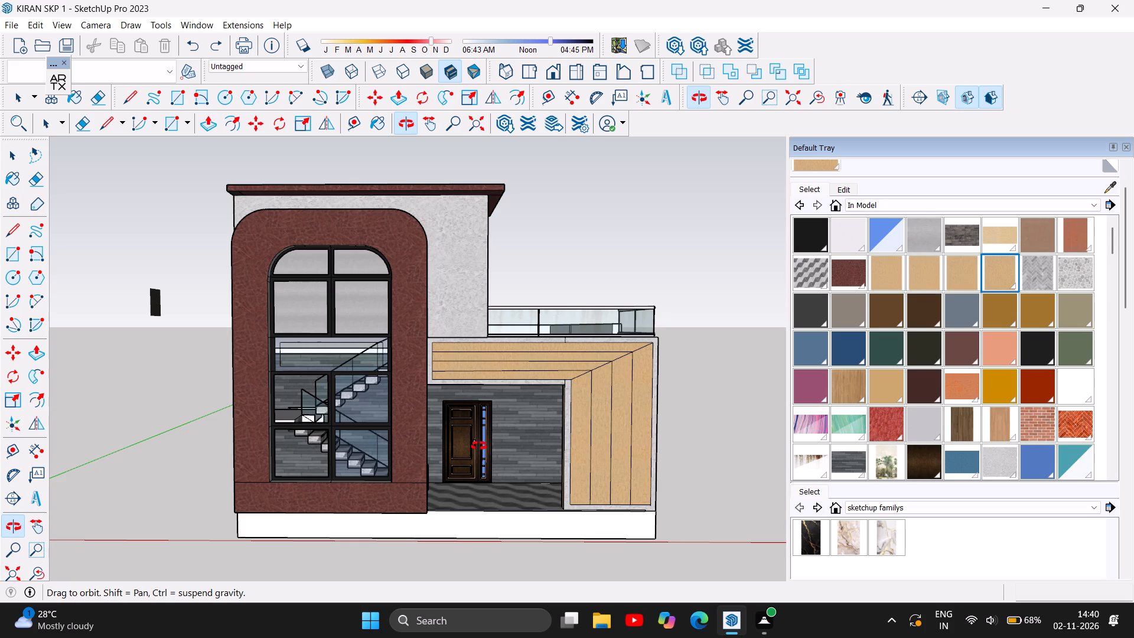
# Examine the arched front window and the staircase, walls and floor finishes inside the tower behind it.
pyautogui.scroll(3, 624, 425)
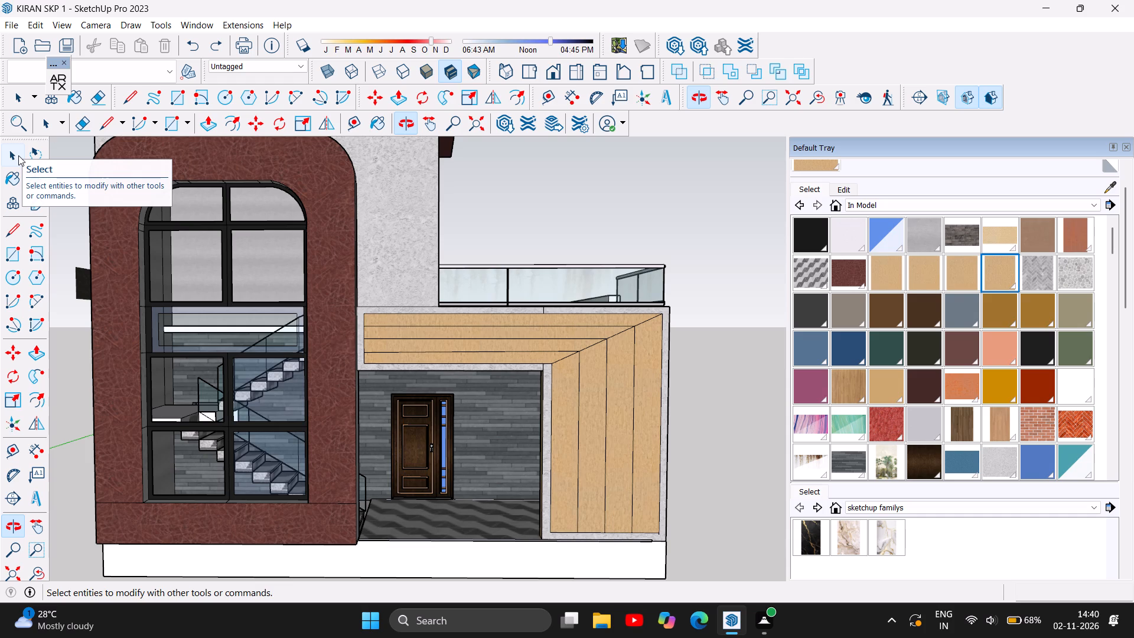
pyautogui.click(403, 122)
pyautogui.moveTo(234, 335); pyautogui.dragTo(392, 317)
pyautogui.moveTo(292, 357); pyautogui.dragTo(353, 356)
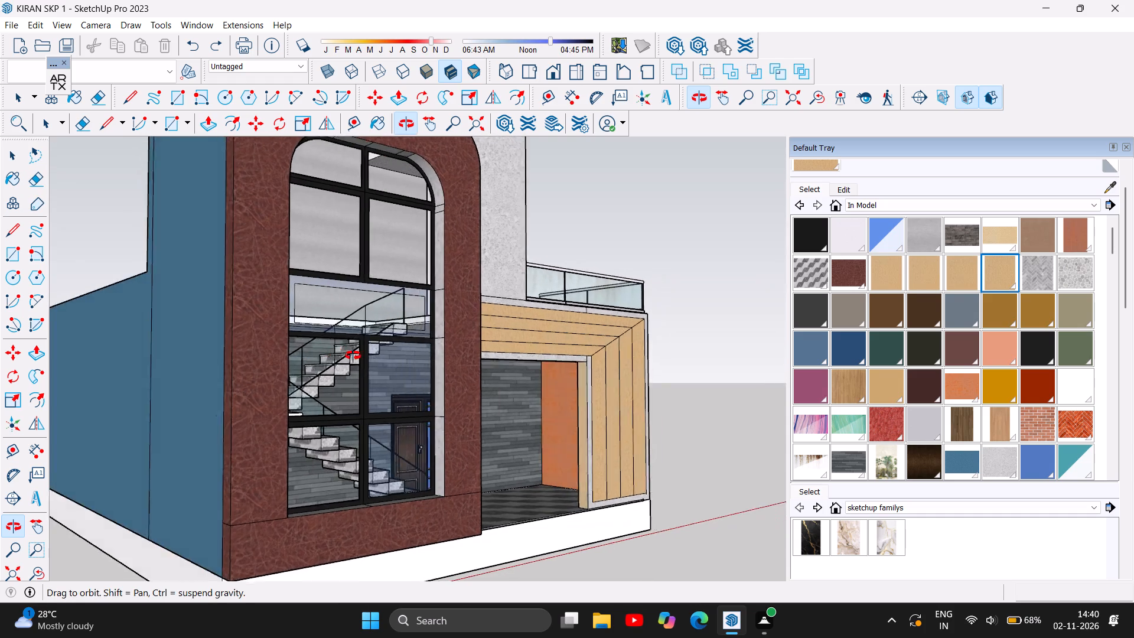
pyautogui.moveTo(353, 356); pyautogui.dragTo(317, 406)
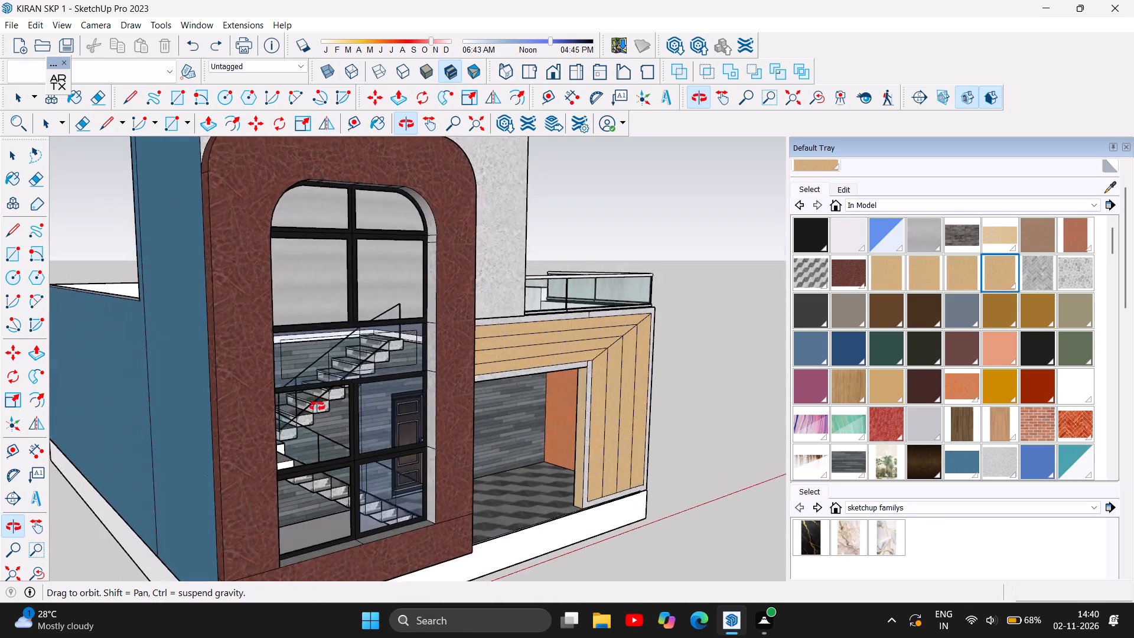
pyautogui.moveTo(317, 406); pyautogui.dragTo(310, 434)
pyautogui.scroll(1, 358, 344)
pyautogui.scroll(1, 380, 283)
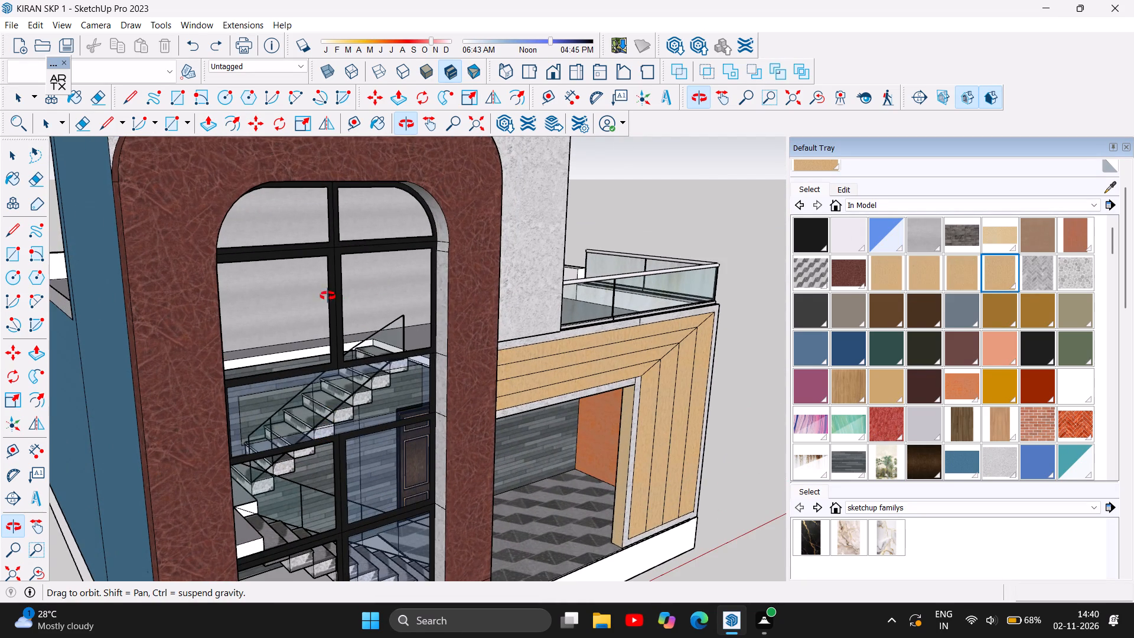
pyautogui.scroll(7, 321, 294)
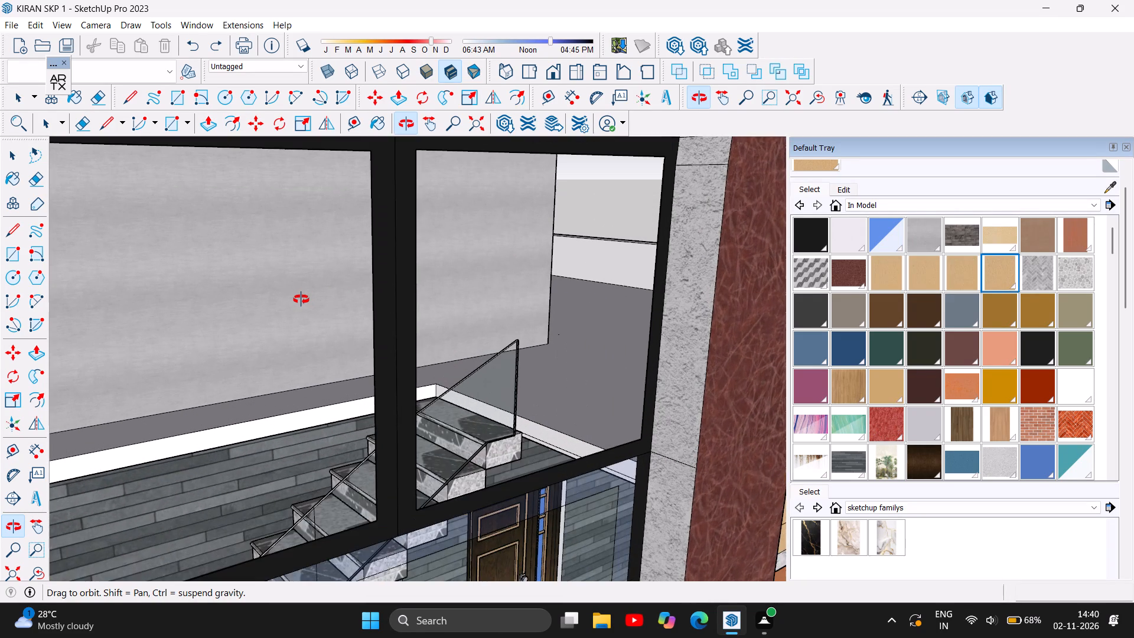
pyautogui.scroll(2, 301, 300)
pyautogui.moveTo(295, 301); pyautogui.dragTo(355, 308)
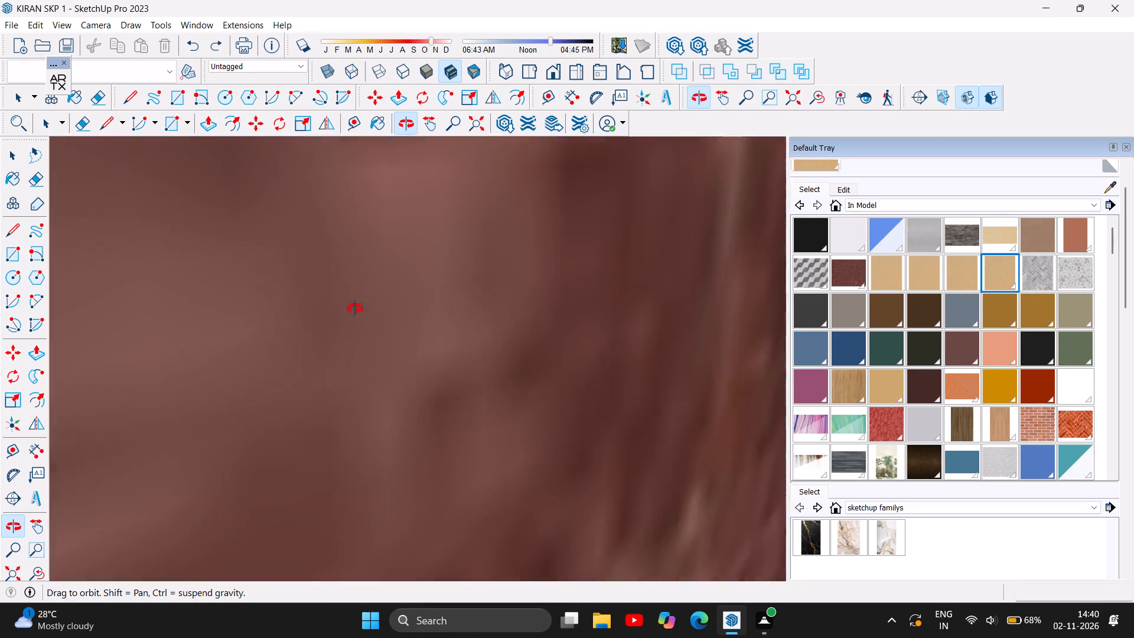
pyautogui.moveTo(355, 308); pyautogui.dragTo(317, 308)
pyautogui.scroll(3, 318, 308)
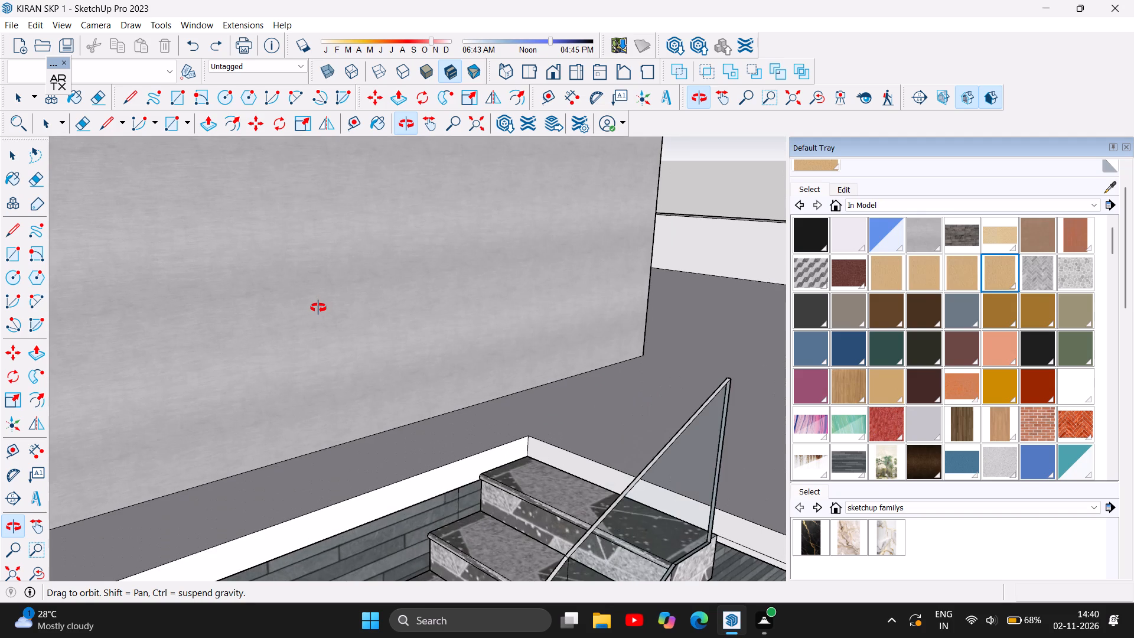
pyautogui.moveTo(365, 349); pyautogui.dragTo(535, 300)
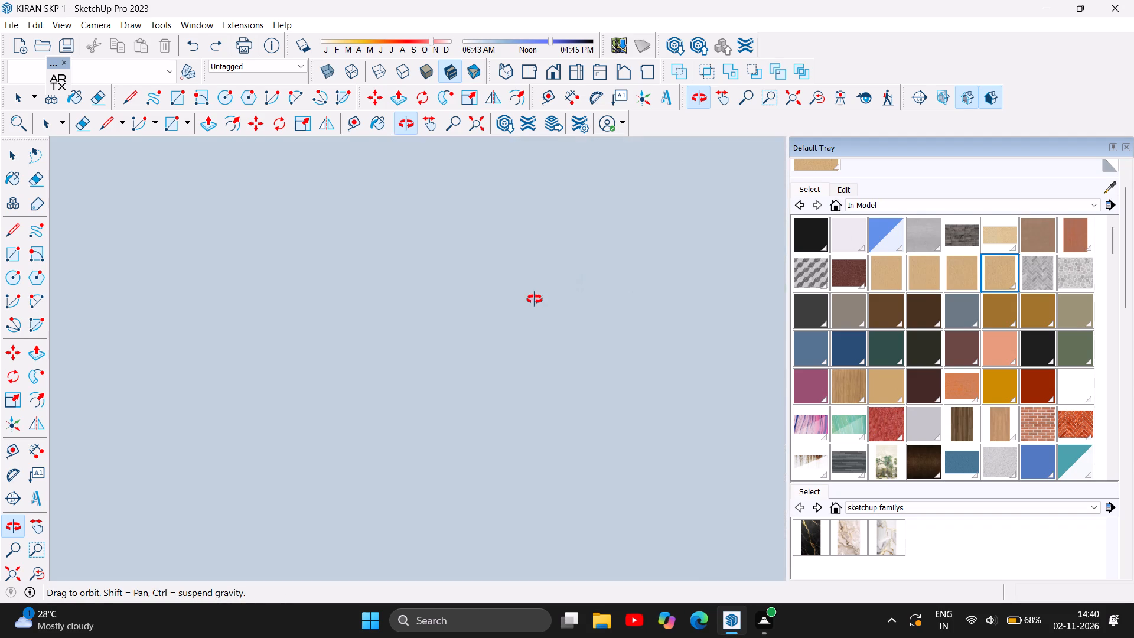
pyautogui.moveTo(535, 300); pyautogui.dragTo(436, 268)
pyautogui.scroll(-2, 436, 268)
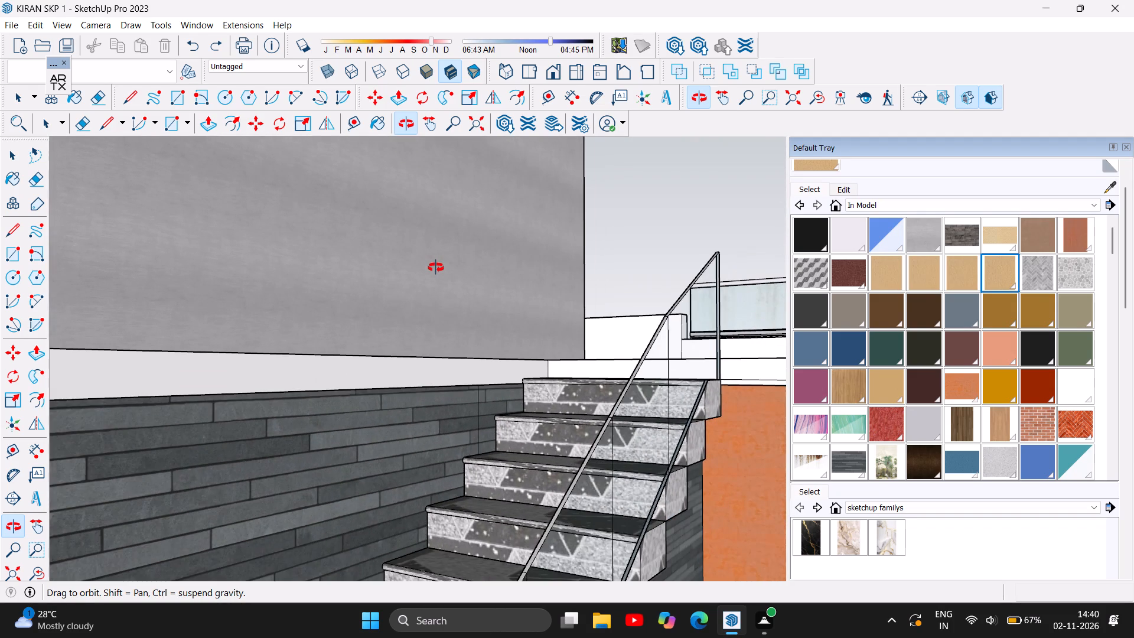
pyautogui.scroll(-1, 436, 268)
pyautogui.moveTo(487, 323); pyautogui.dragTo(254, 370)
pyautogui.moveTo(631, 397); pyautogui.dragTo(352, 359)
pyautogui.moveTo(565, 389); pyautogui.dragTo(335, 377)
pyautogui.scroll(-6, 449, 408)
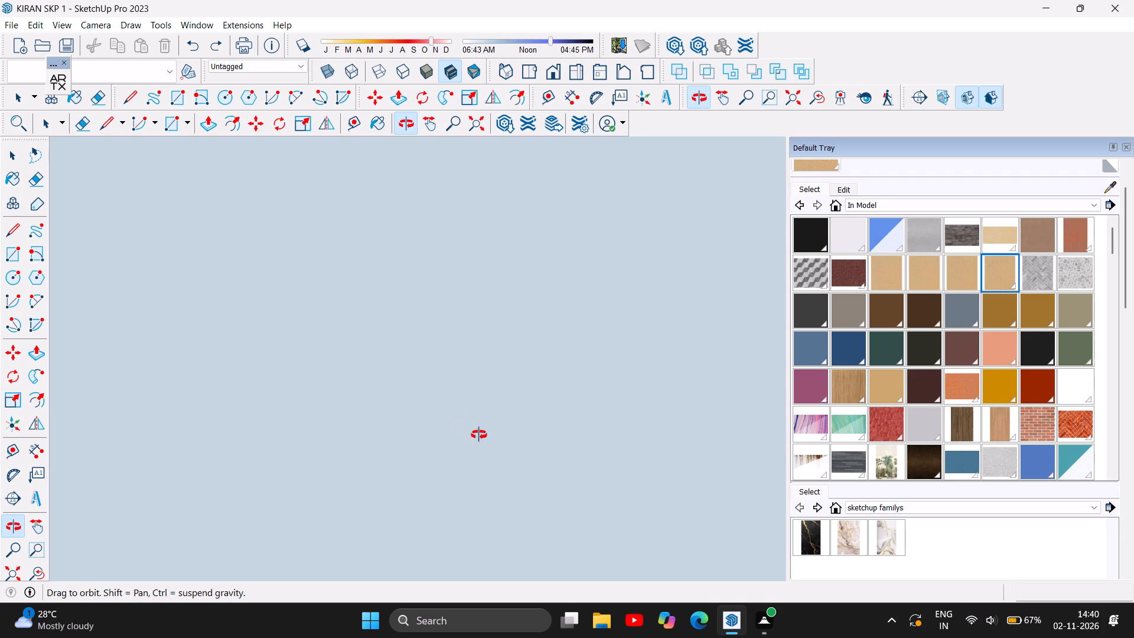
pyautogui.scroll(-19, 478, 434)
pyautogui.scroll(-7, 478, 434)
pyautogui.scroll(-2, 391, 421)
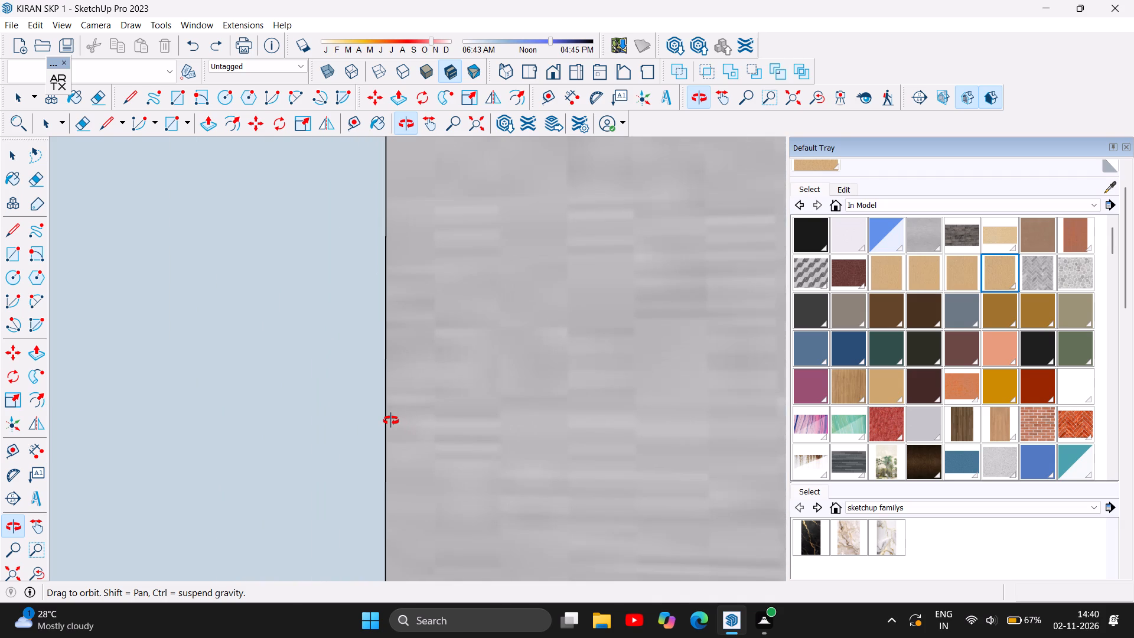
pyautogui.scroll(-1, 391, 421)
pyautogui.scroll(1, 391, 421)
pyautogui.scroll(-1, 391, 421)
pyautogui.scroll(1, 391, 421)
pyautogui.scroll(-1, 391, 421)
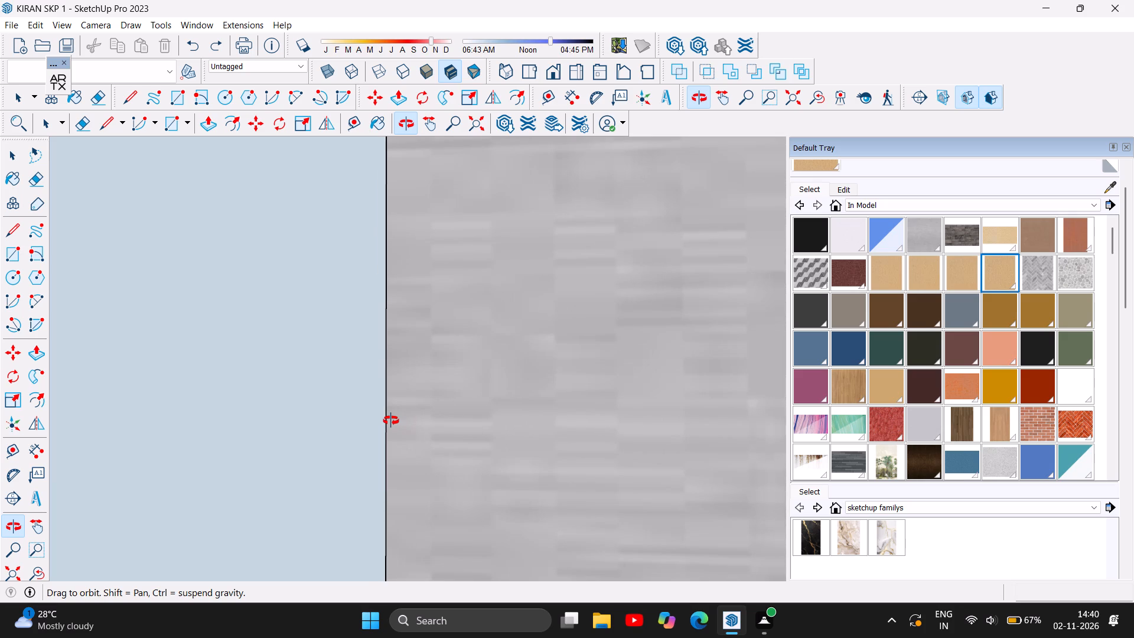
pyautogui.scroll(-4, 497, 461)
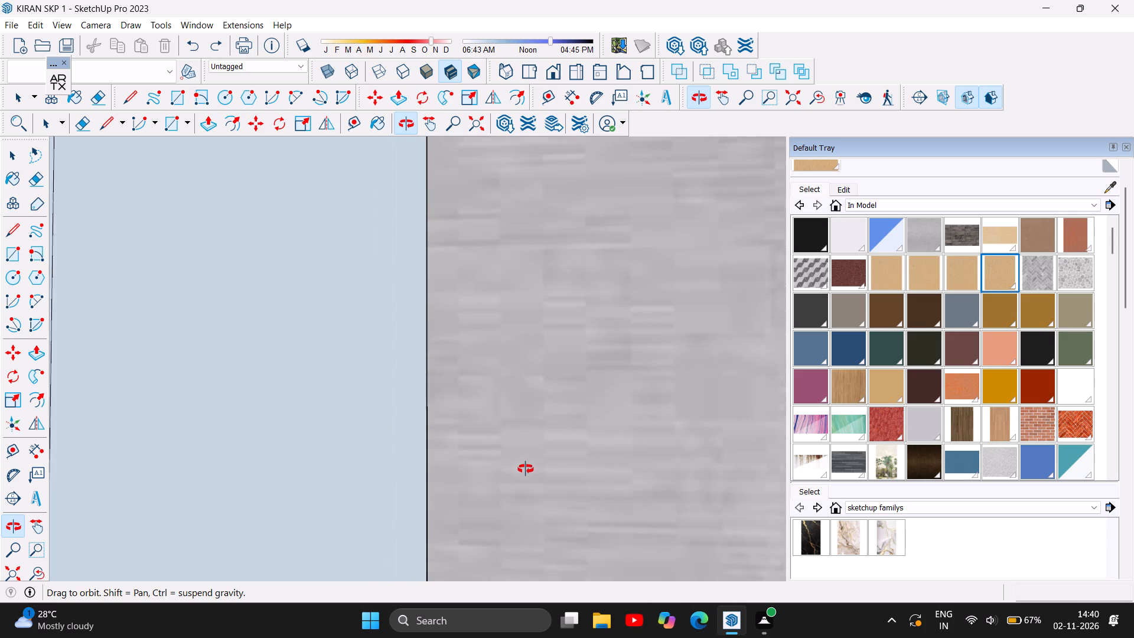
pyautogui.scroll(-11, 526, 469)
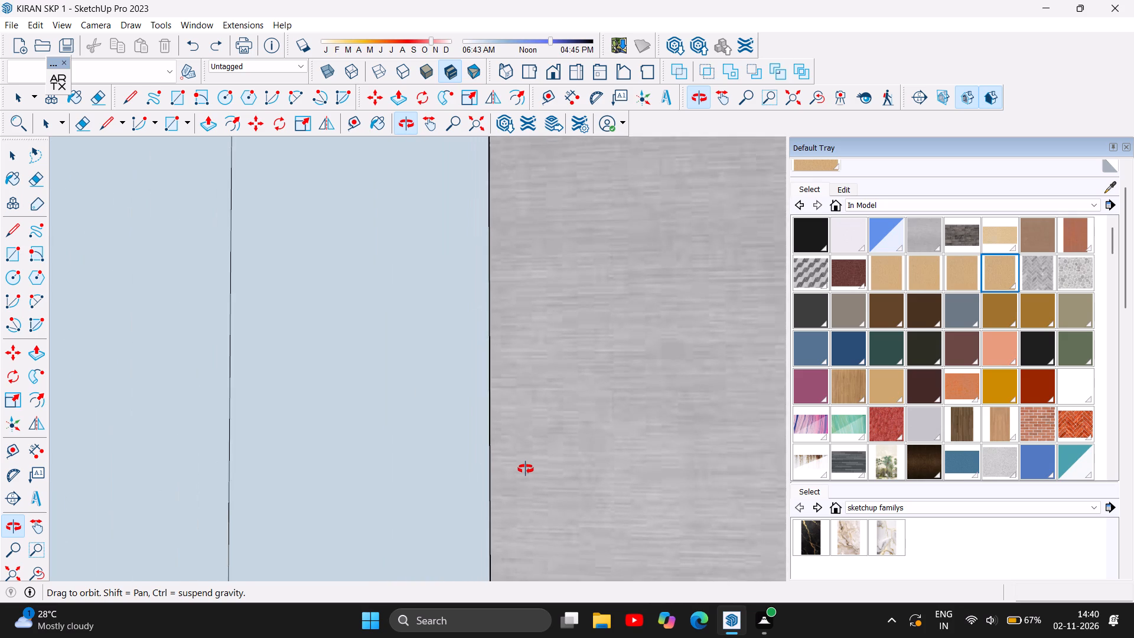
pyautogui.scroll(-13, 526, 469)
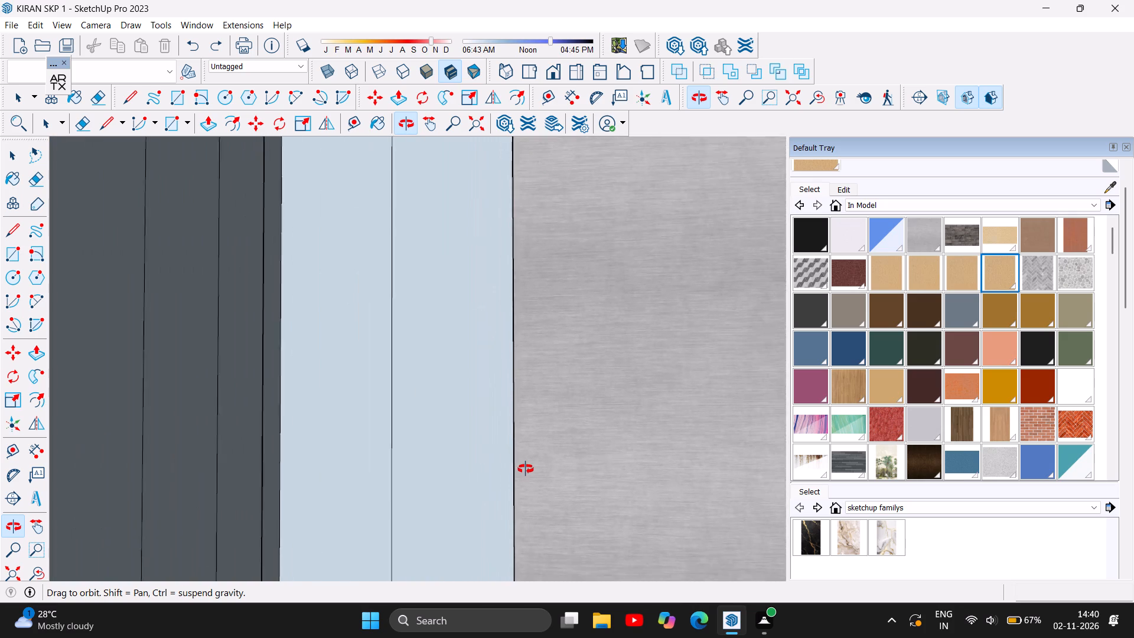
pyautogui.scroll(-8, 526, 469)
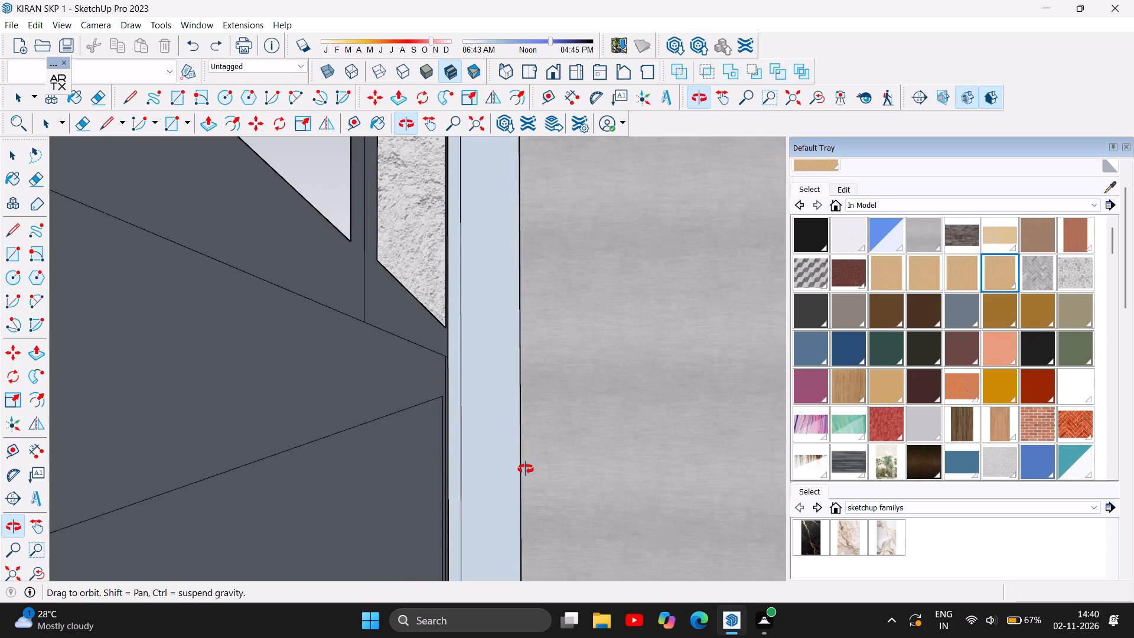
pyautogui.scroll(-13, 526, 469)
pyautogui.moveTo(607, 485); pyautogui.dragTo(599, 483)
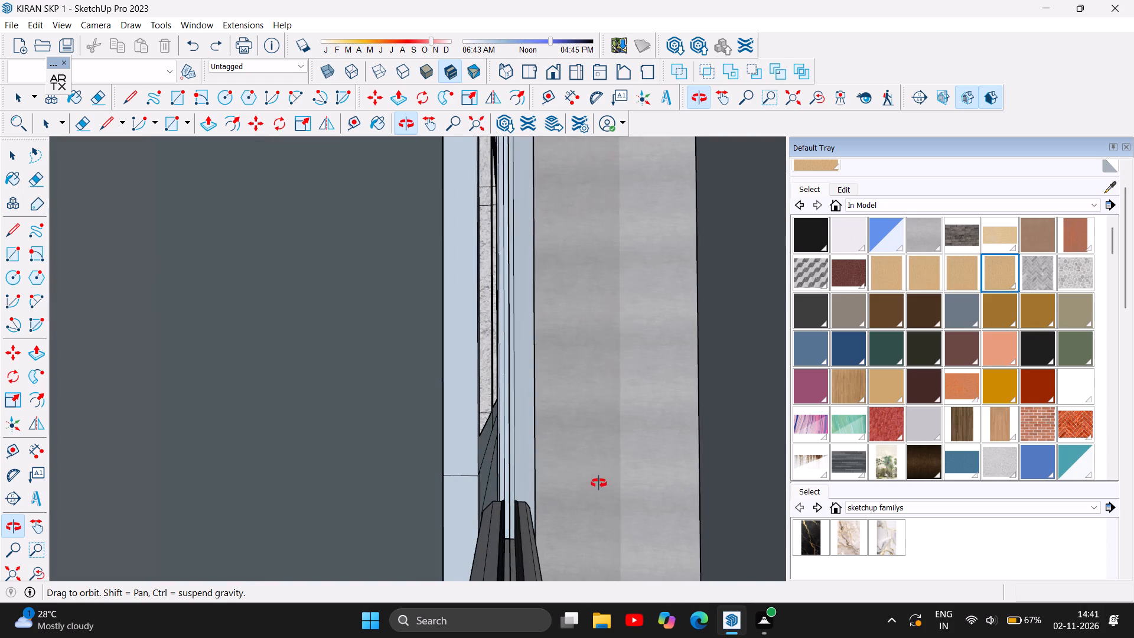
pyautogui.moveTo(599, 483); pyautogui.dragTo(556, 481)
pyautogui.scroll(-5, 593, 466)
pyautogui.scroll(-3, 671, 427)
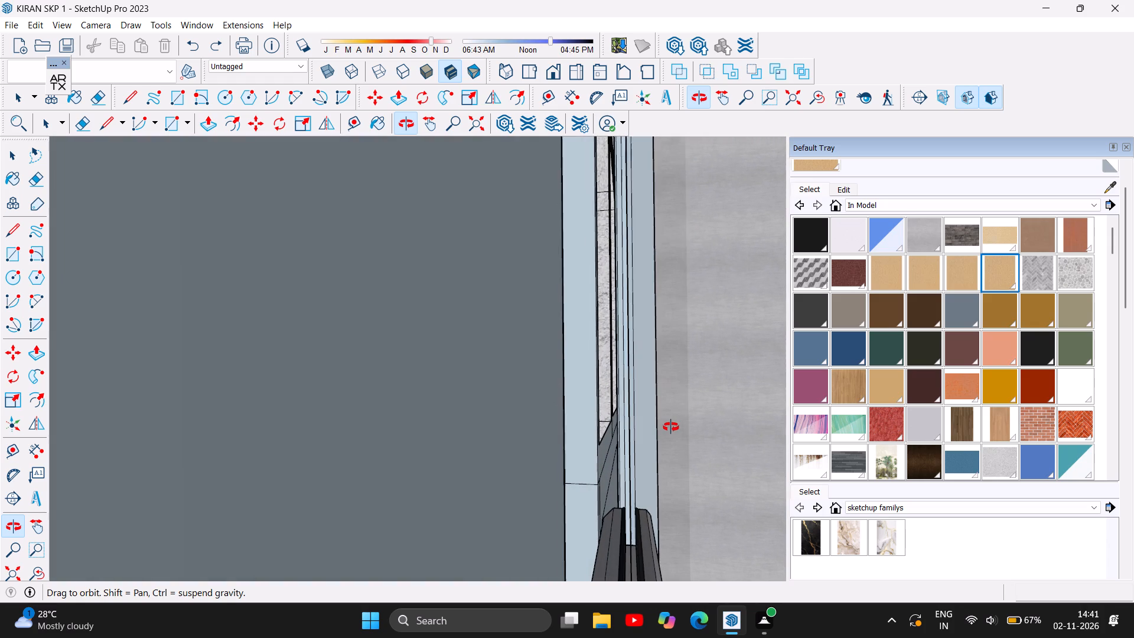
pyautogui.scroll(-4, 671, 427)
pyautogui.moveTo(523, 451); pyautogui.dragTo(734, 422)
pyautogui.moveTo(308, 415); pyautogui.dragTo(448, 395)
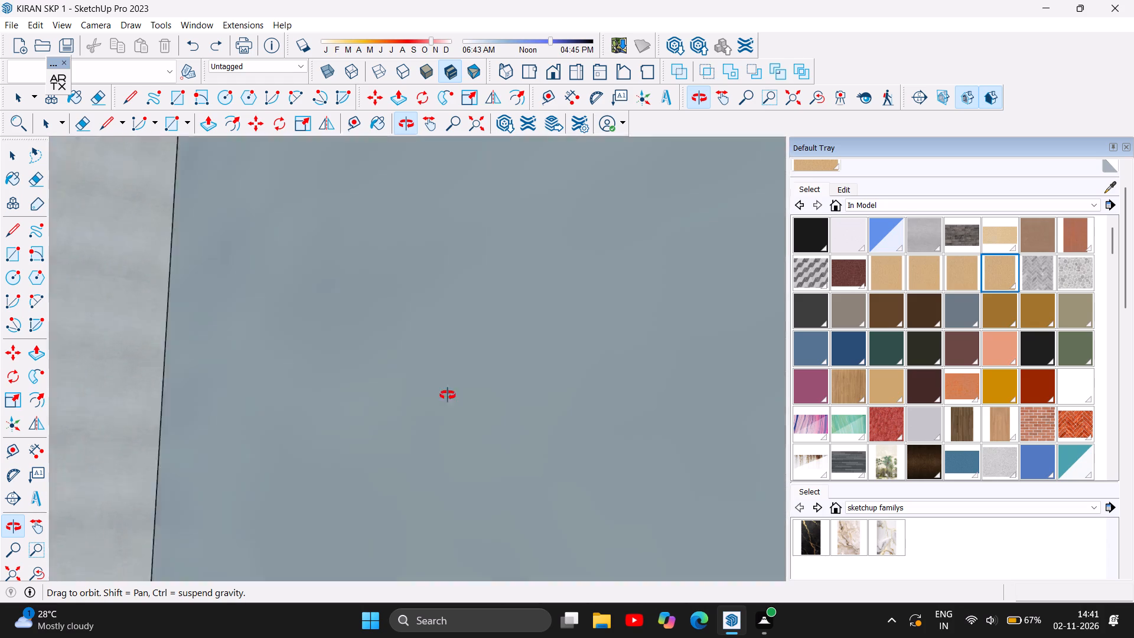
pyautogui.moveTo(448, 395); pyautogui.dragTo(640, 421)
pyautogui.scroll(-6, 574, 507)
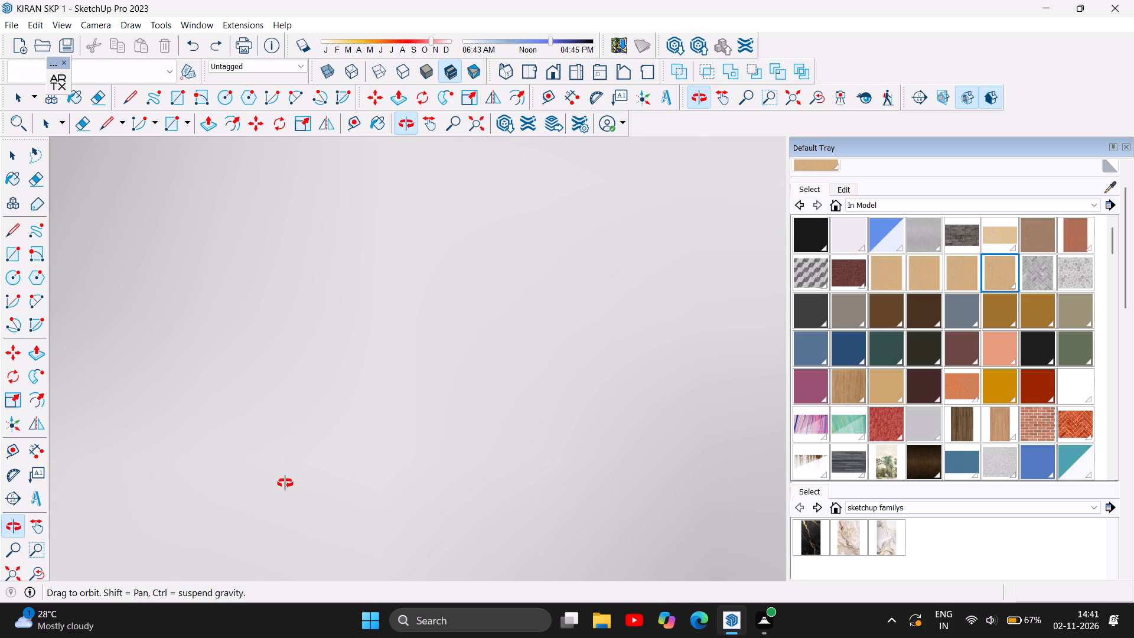
# Examine the whole house from outside, comparing the tan side wall and glass-railed terrace with the wood-clad entrance facade.
pyautogui.click(19, 568)
pyautogui.moveTo(549, 457); pyautogui.dragTo(483, 457)
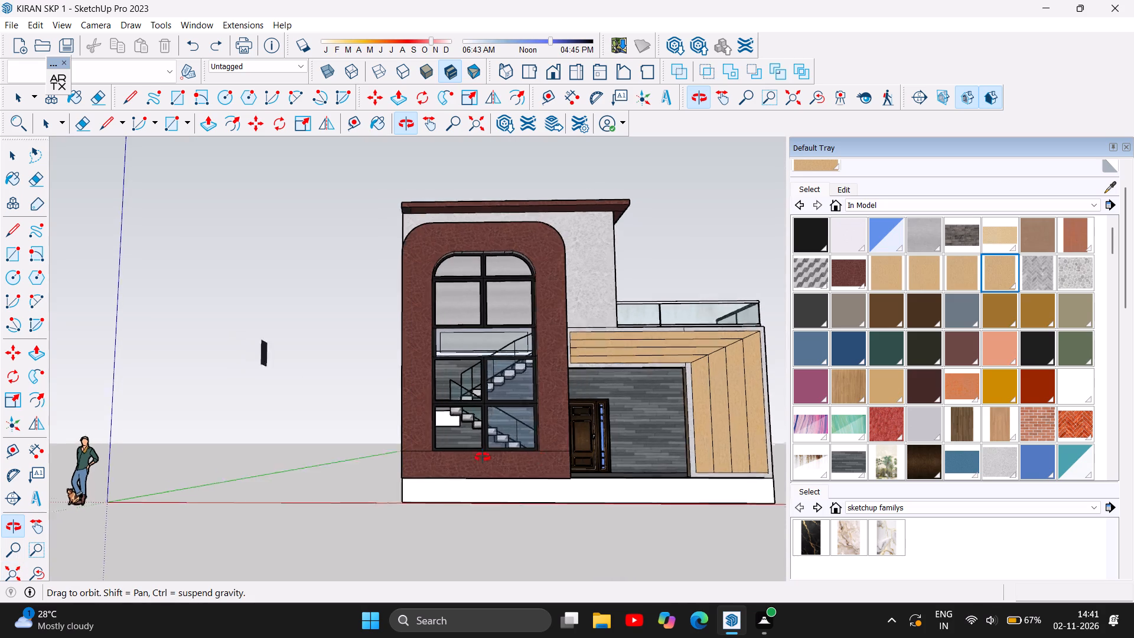
pyautogui.moveTo(483, 457); pyautogui.dragTo(128, 478)
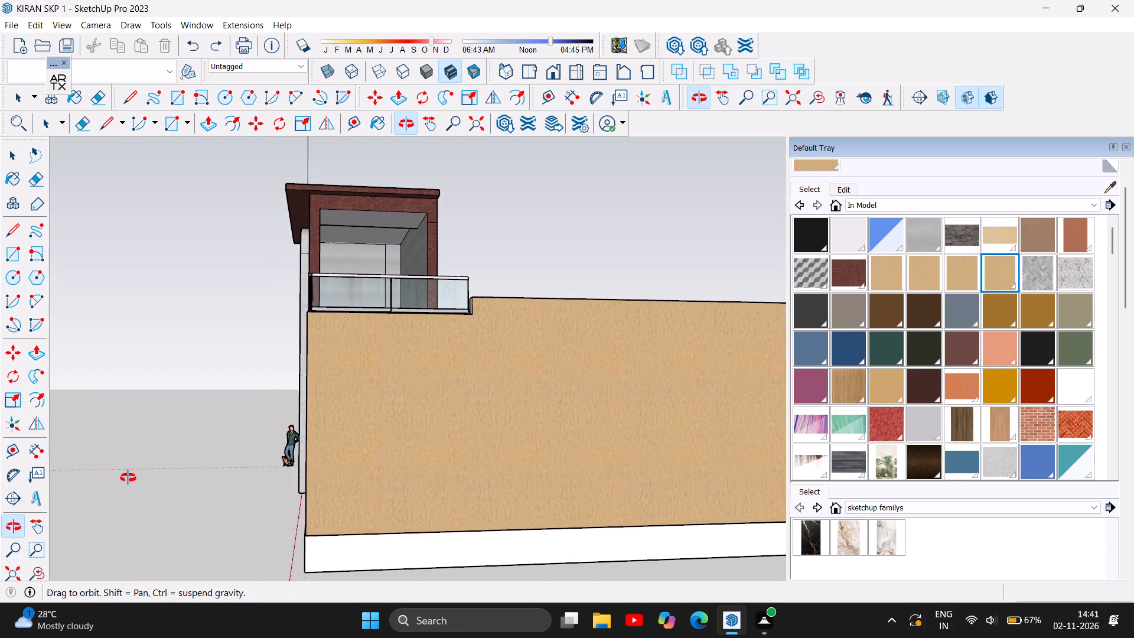
pyautogui.moveTo(128, 478); pyautogui.dragTo(141, 501)
pyautogui.scroll(1, 293, 438)
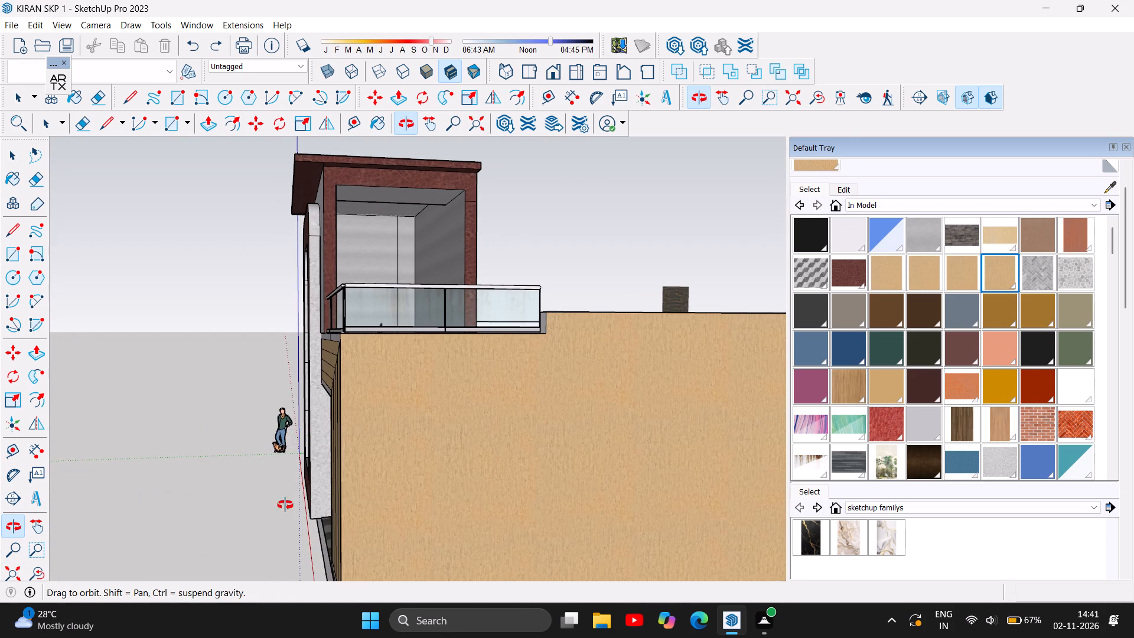
pyautogui.moveTo(322, 466); pyautogui.dragTo(400, 444)
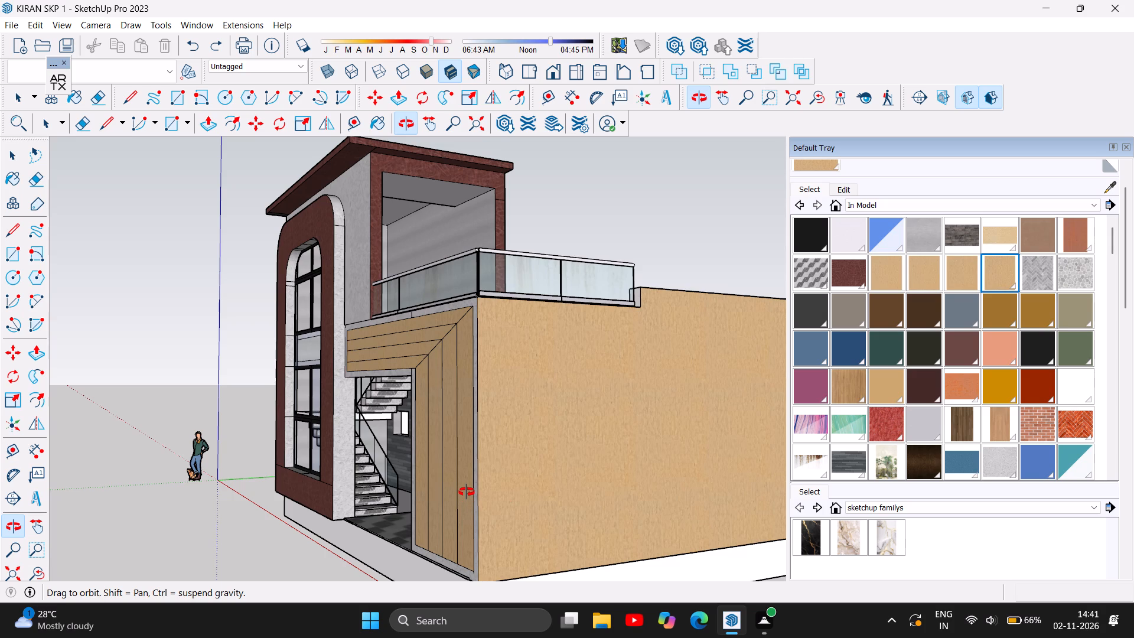
pyautogui.moveTo(396, 476); pyautogui.dragTo(575, 450)
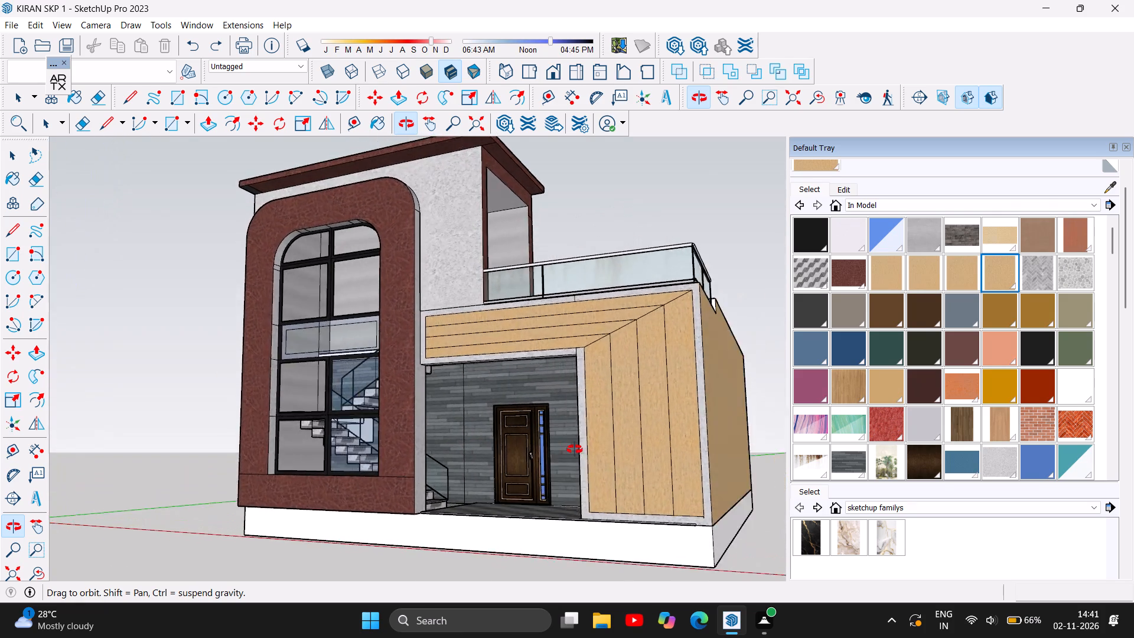
pyautogui.moveTo(575, 450); pyautogui.dragTo(558, 509)
# Delete the three vertical division lines in the wood cladding beside the entrance.
pyautogui.scroll(4, 597, 580)
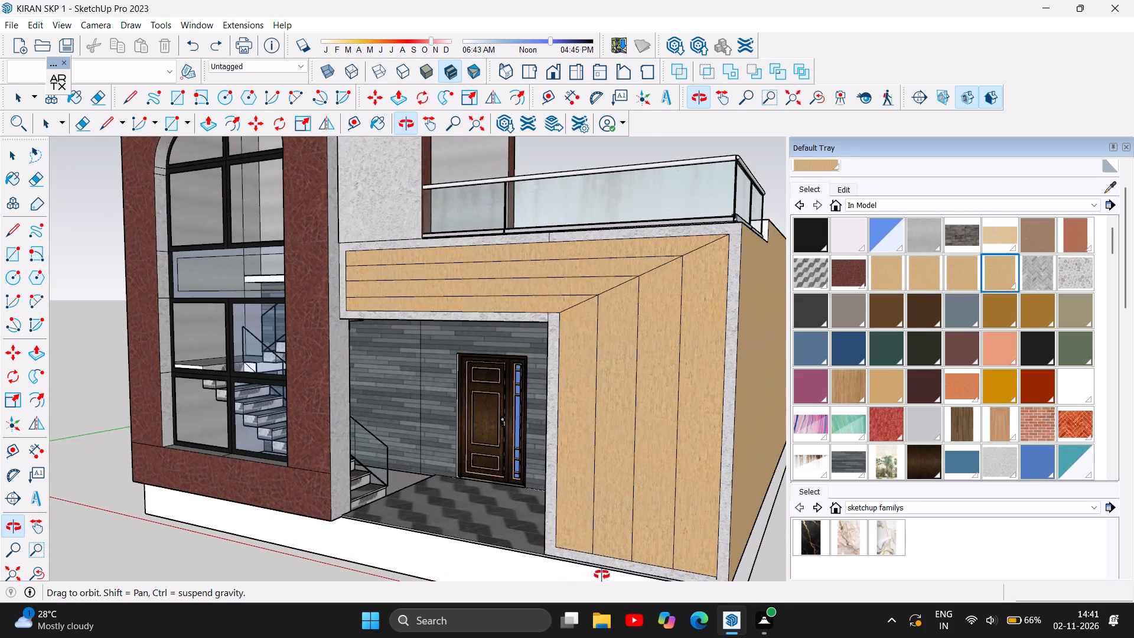
pyautogui.scroll(2, 603, 573)
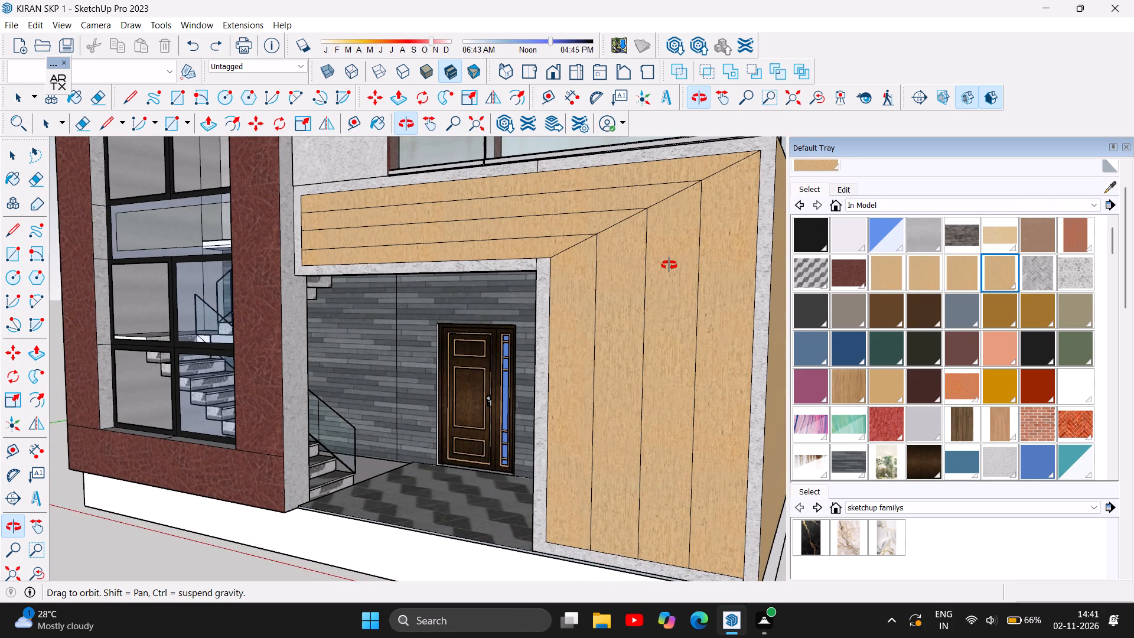
pyautogui.click(10, 161)
pyautogui.click(594, 373)
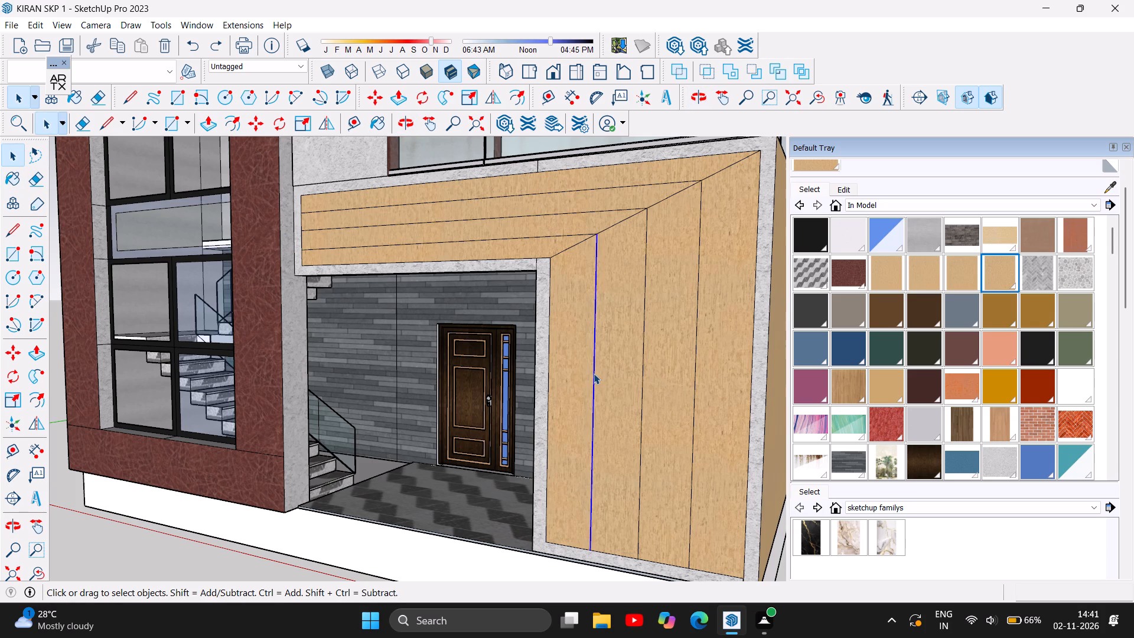
pyautogui.press('Delete')
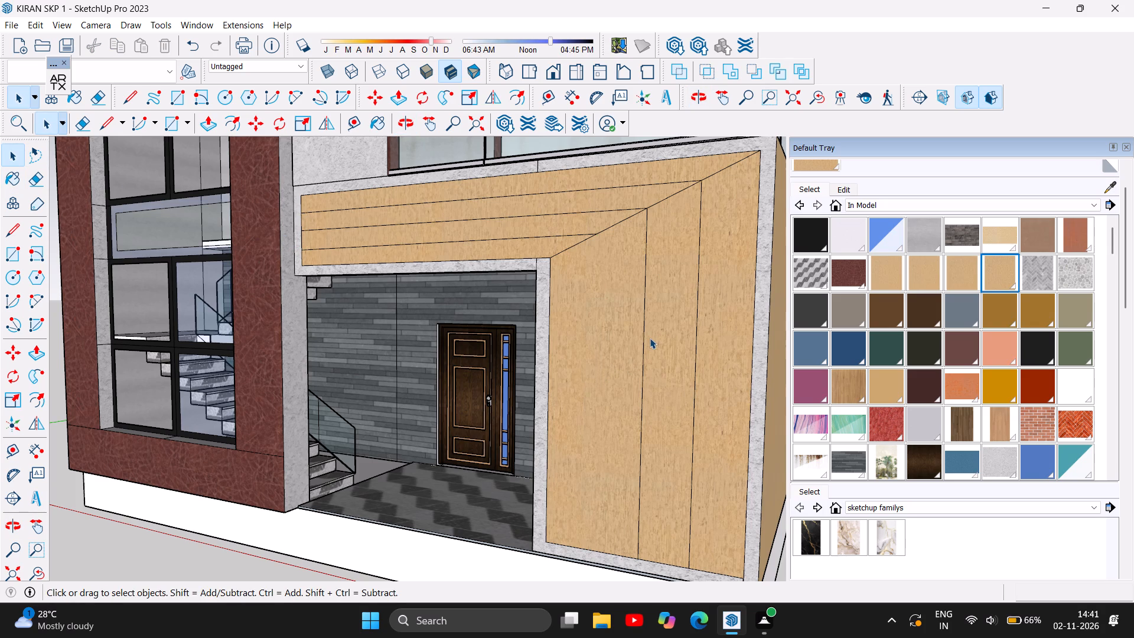
pyautogui.click(641, 342)
pyautogui.click(644, 345)
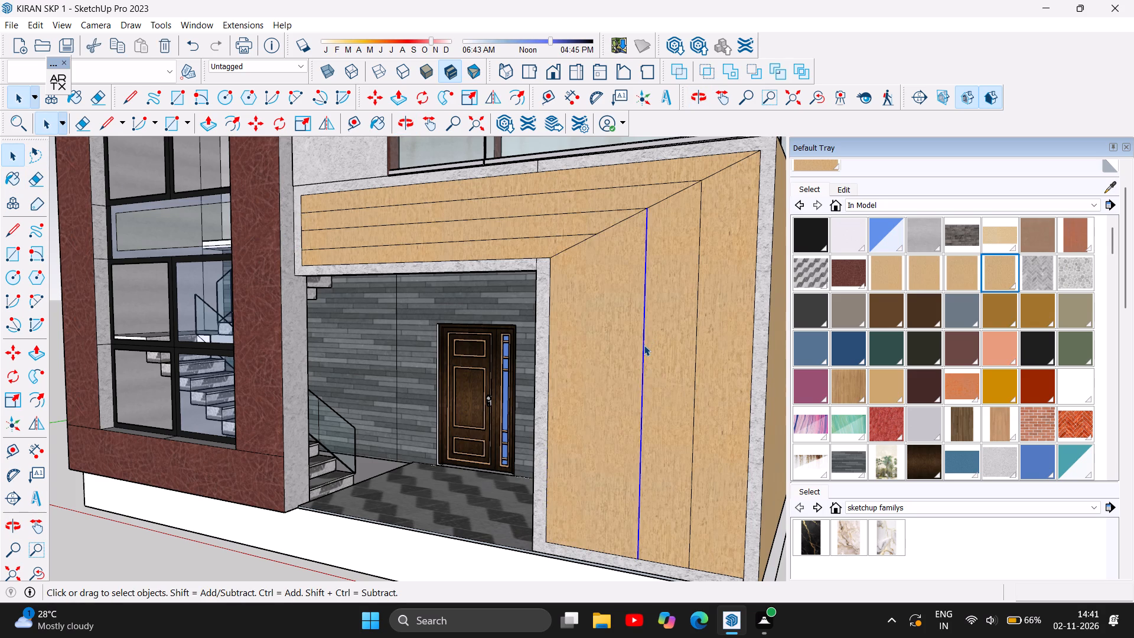
pyautogui.press('Delete')
pyautogui.click(699, 324)
pyautogui.press('Delete')
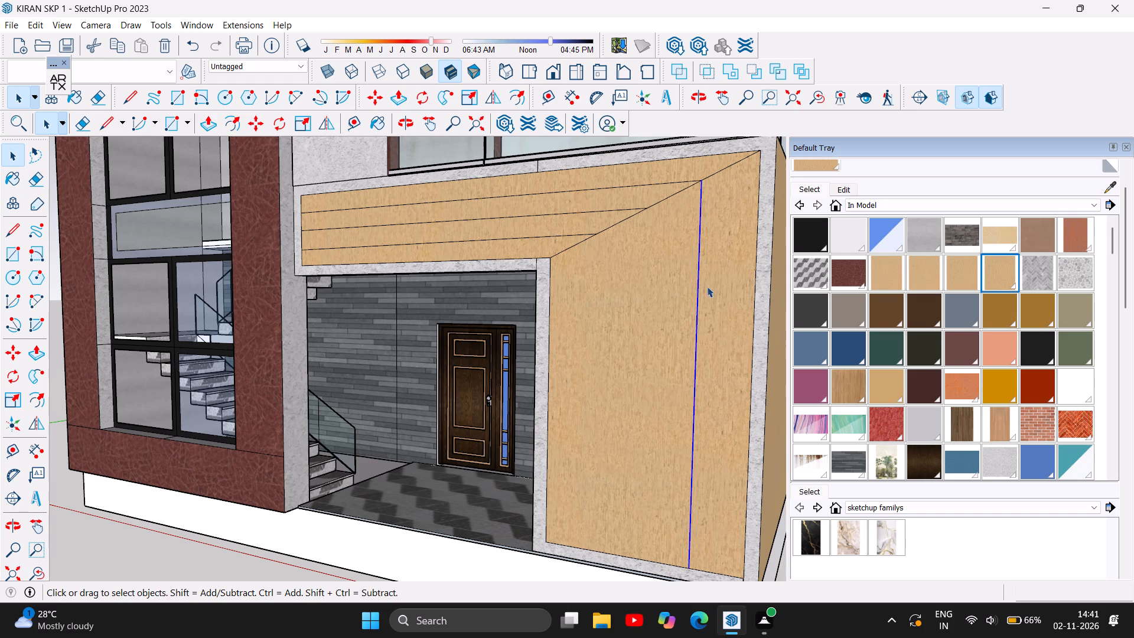
# Delete the remaining horizontal strip lines and diagonal mitre segments in the wood cladding above and beside the entrance.
pyautogui.click(686, 187)
pyautogui.press('Delete')
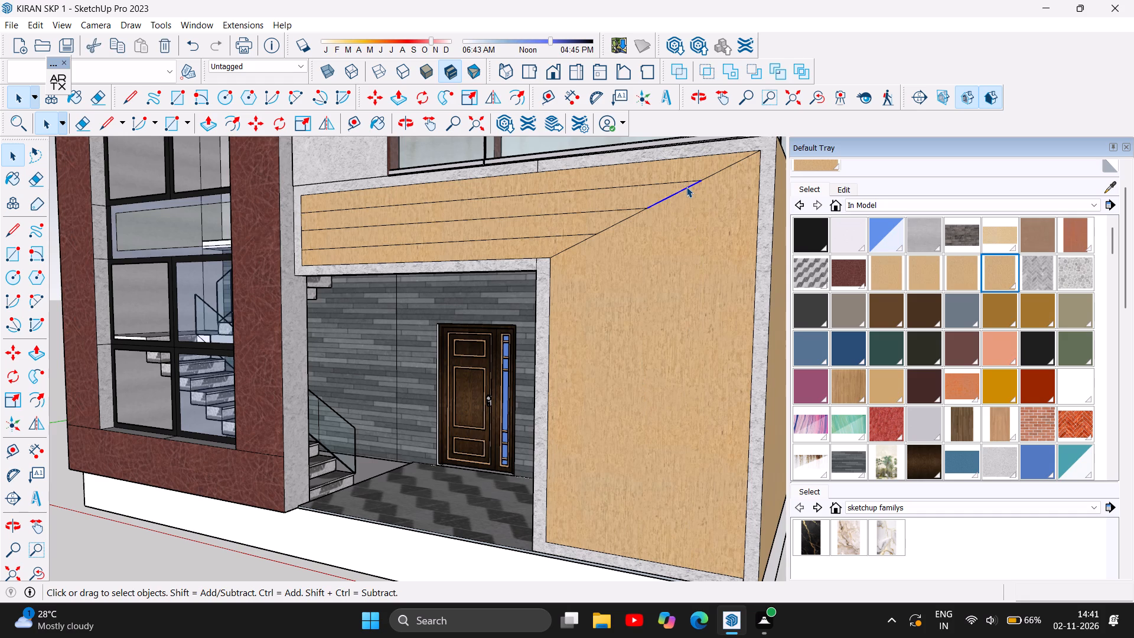
pyautogui.click(696, 180)
pyautogui.press('Delete')
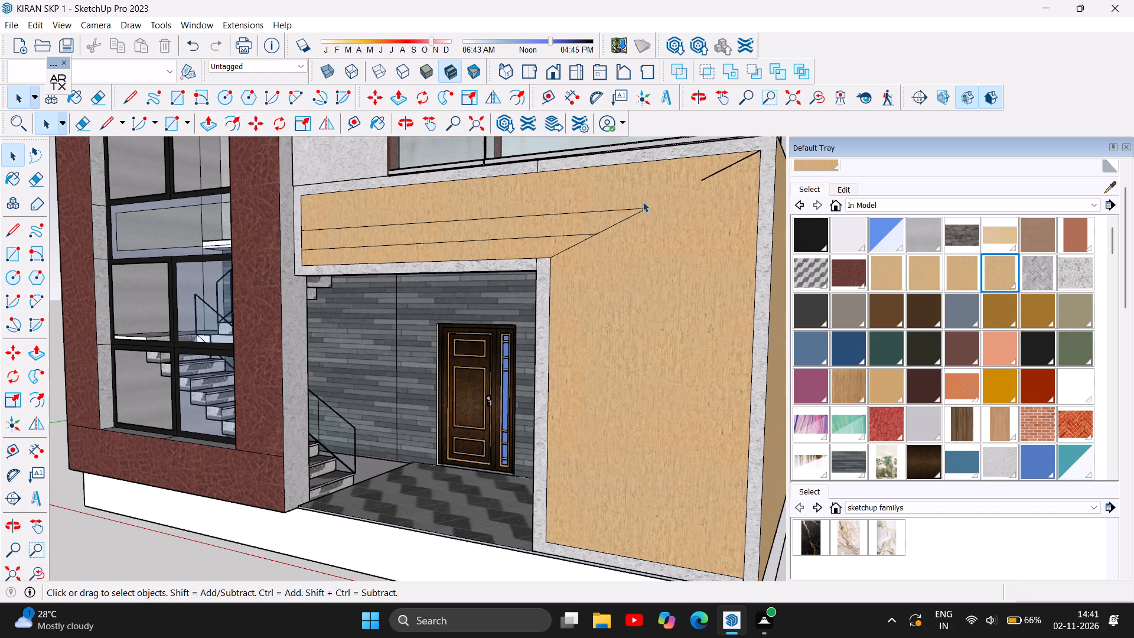
pyautogui.click(625, 209)
pyautogui.press('Delete')
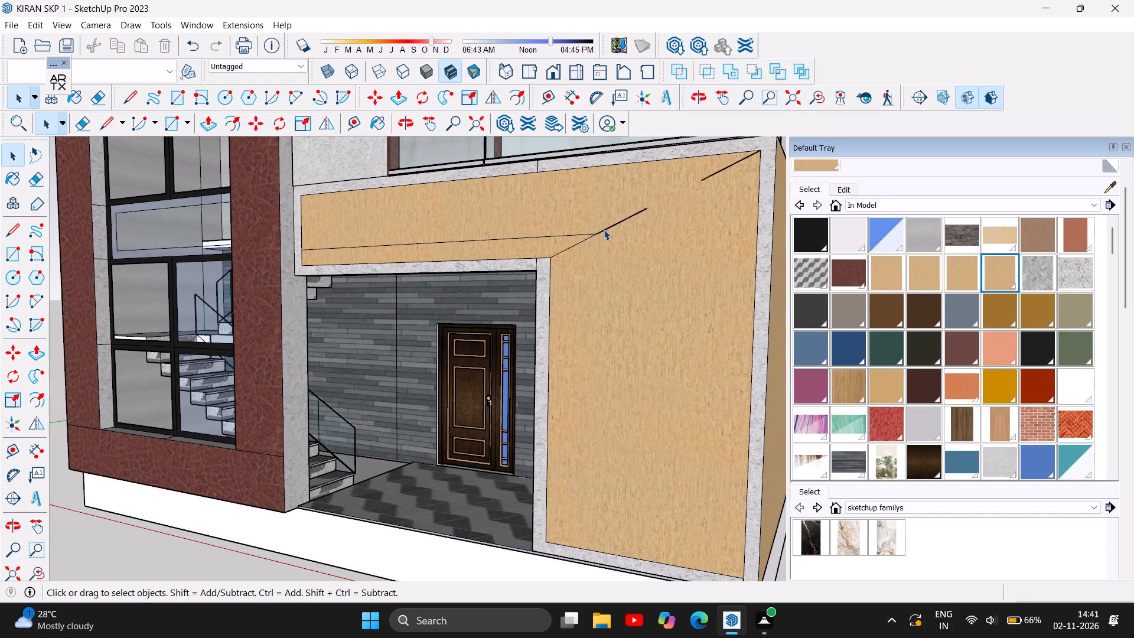
pyautogui.click(607, 229)
pyautogui.press('Delete')
pyautogui.click(584, 232)
pyautogui.click(584, 234)
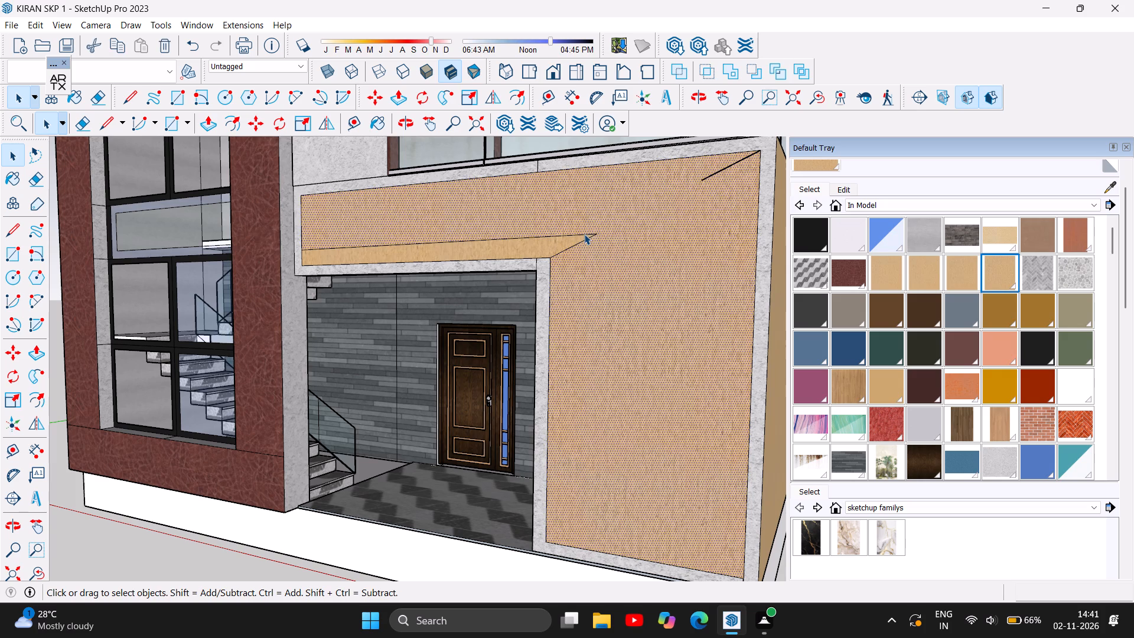
pyautogui.press('Delete')
pyautogui.click(585, 237)
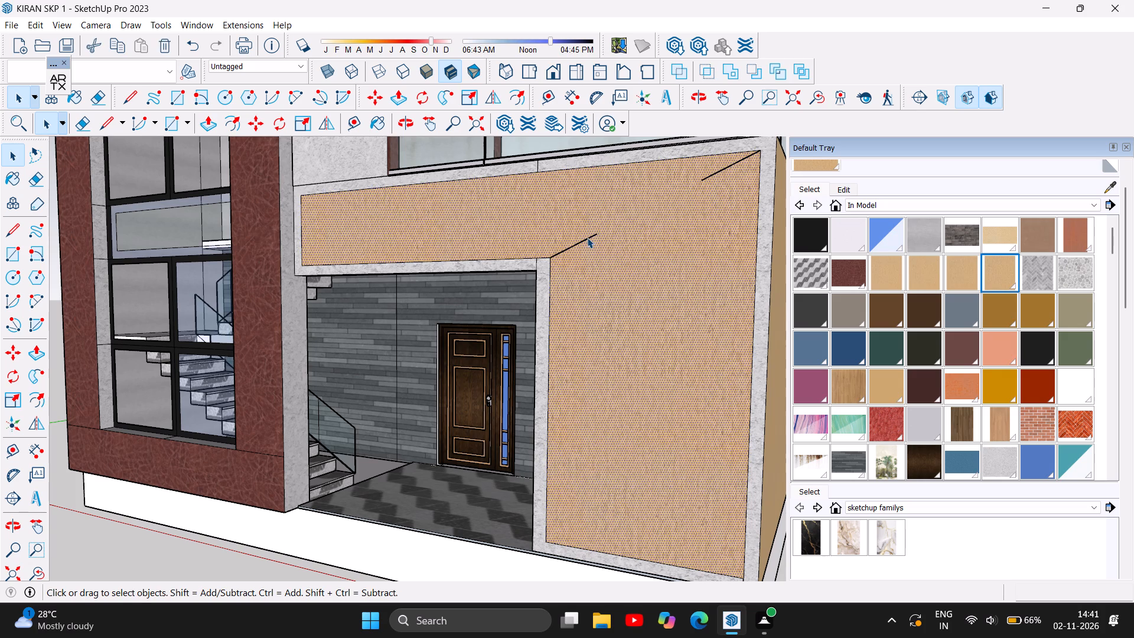
pyautogui.click(587, 237)
pyautogui.click(589, 240)
pyautogui.press('Delete')
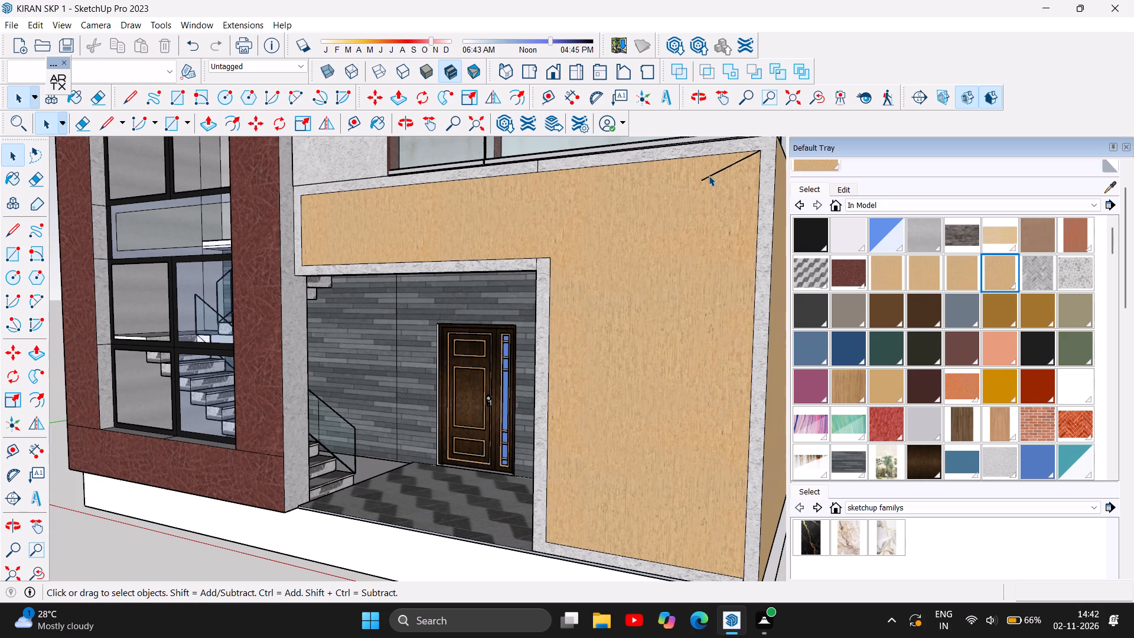
pyautogui.click(709, 175)
pyautogui.press('Delete')
# Examine the cleared wood cladding together with the arched tower, terrace and side wall from the front and side.
pyautogui.scroll(-4, 612, 313)
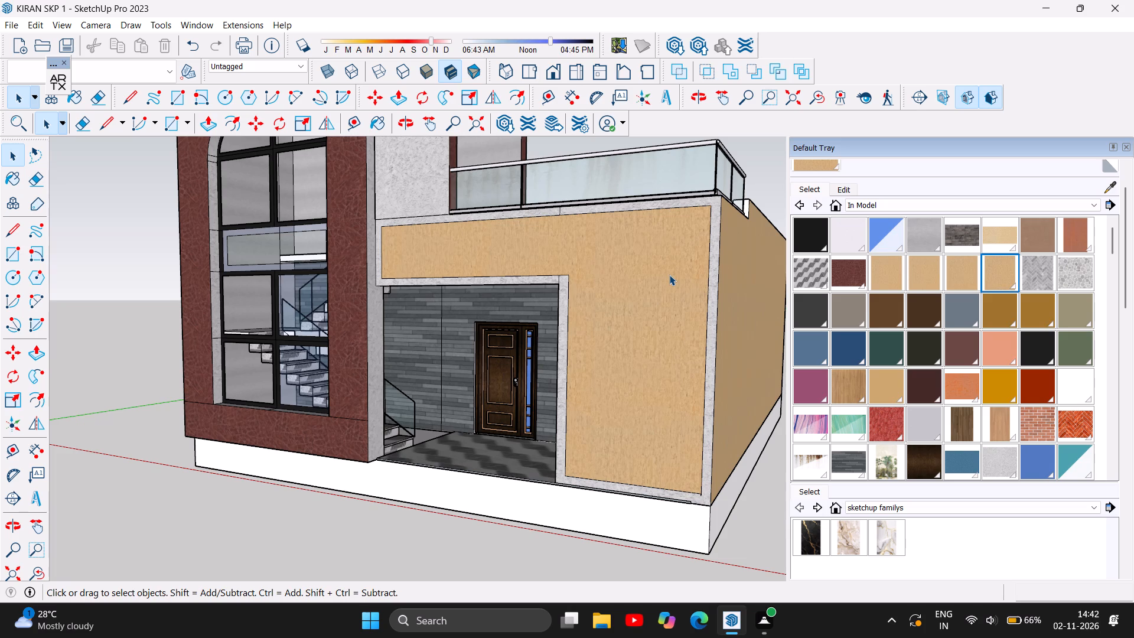
pyautogui.scroll(-3, 516, 477)
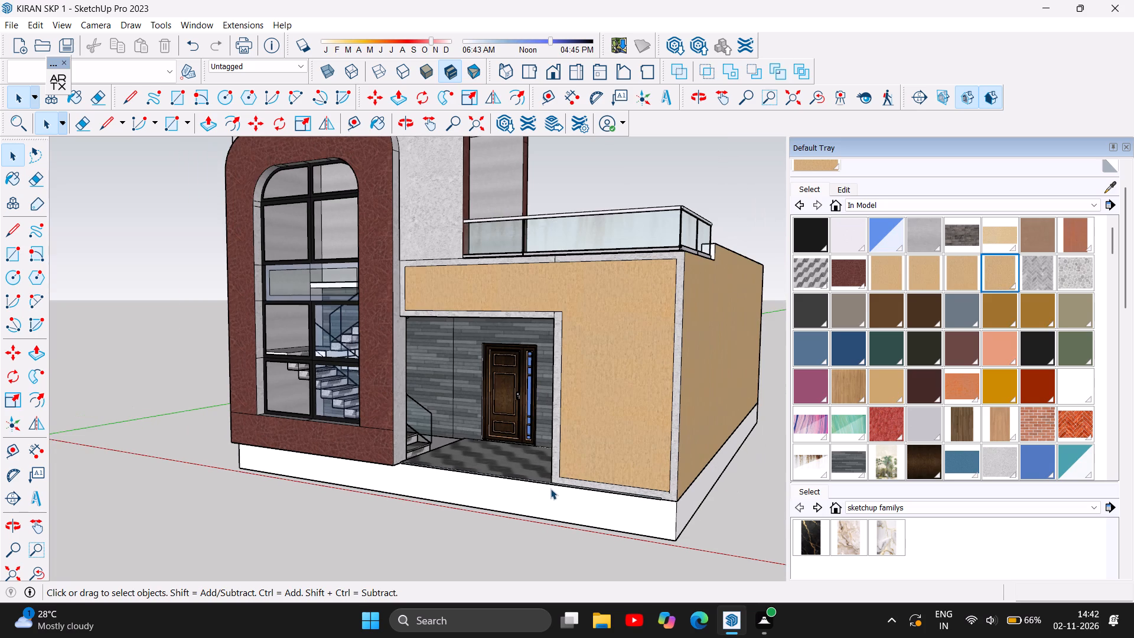
pyautogui.scroll(-2, 550, 489)
pyautogui.scroll(1, 619, 438)
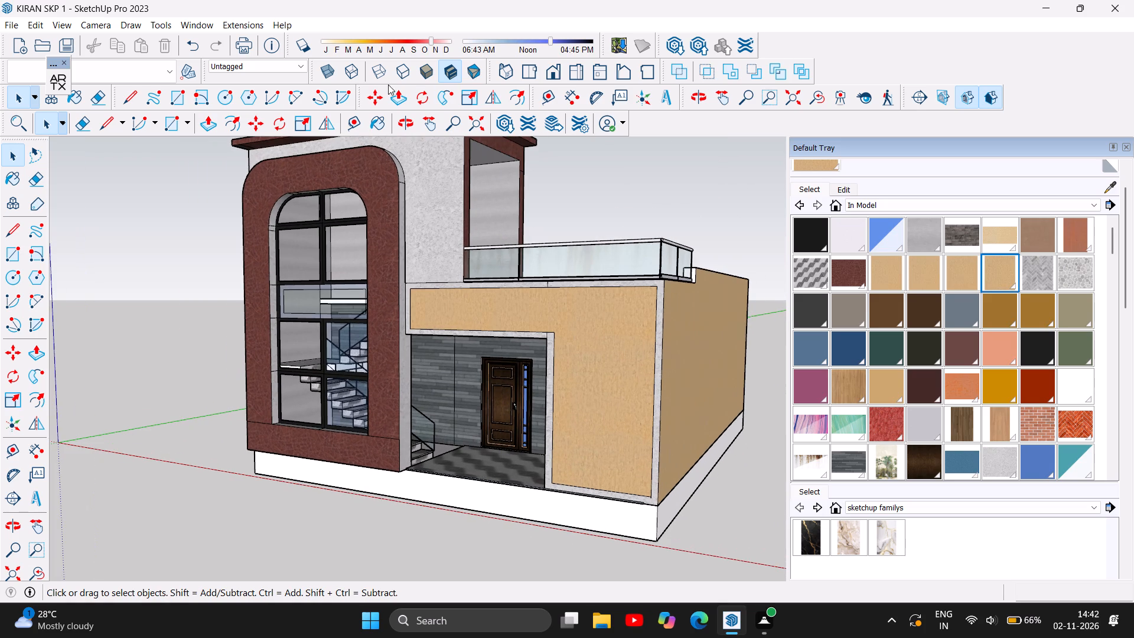
pyautogui.click(409, 123)
pyautogui.moveTo(356, 324); pyautogui.dragTo(473, 302)
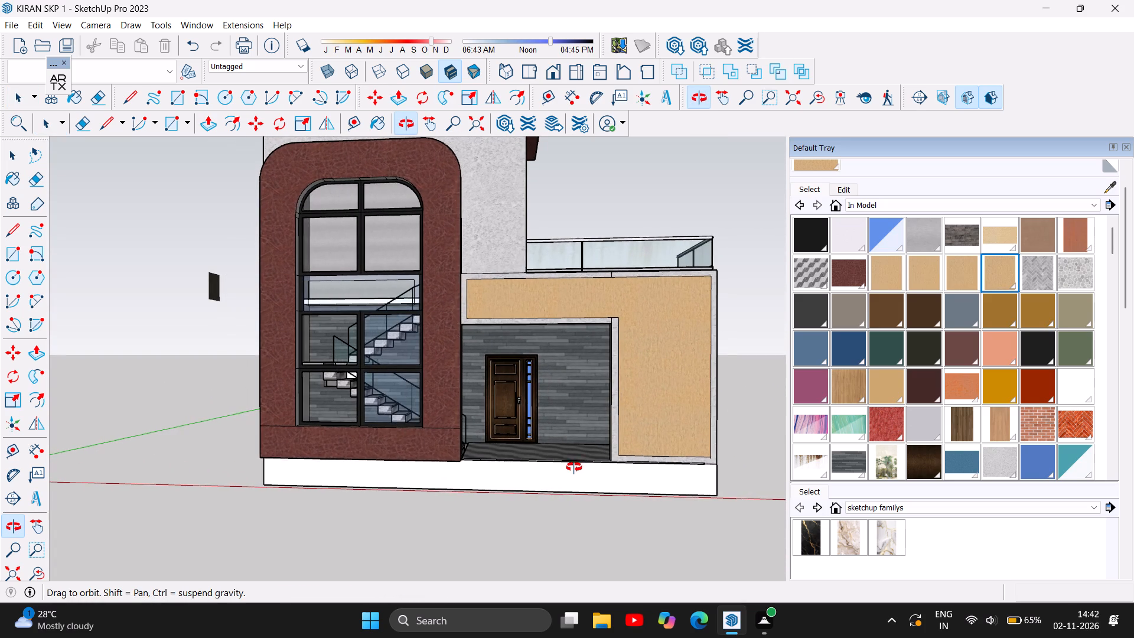
pyautogui.scroll(-1, 574, 467)
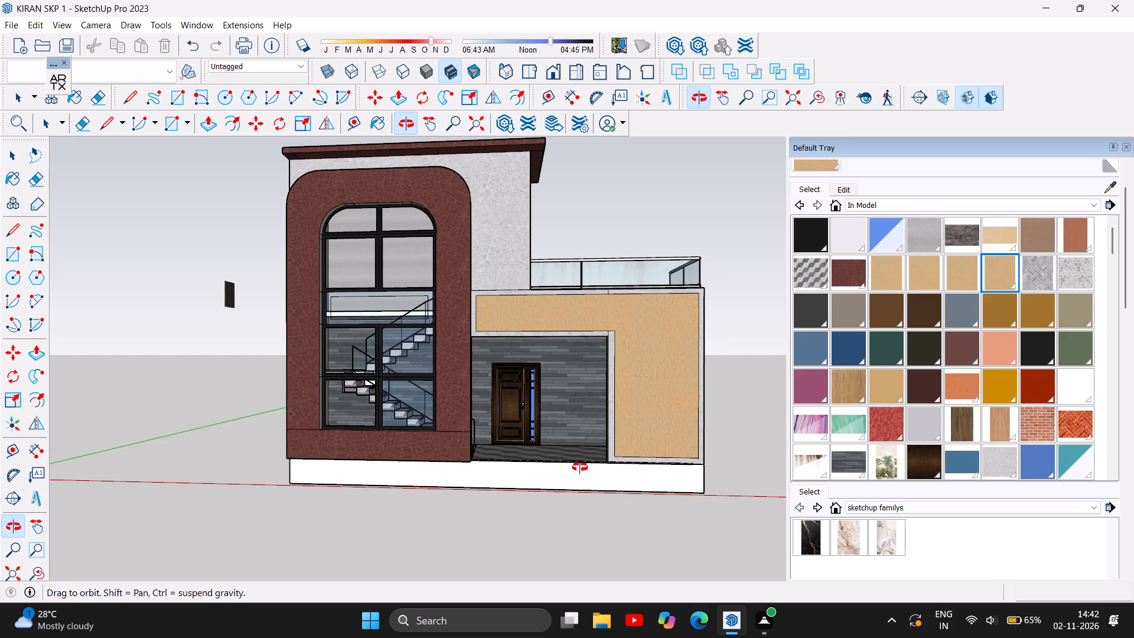
pyautogui.moveTo(520, 436); pyautogui.dragTo(504, 450)
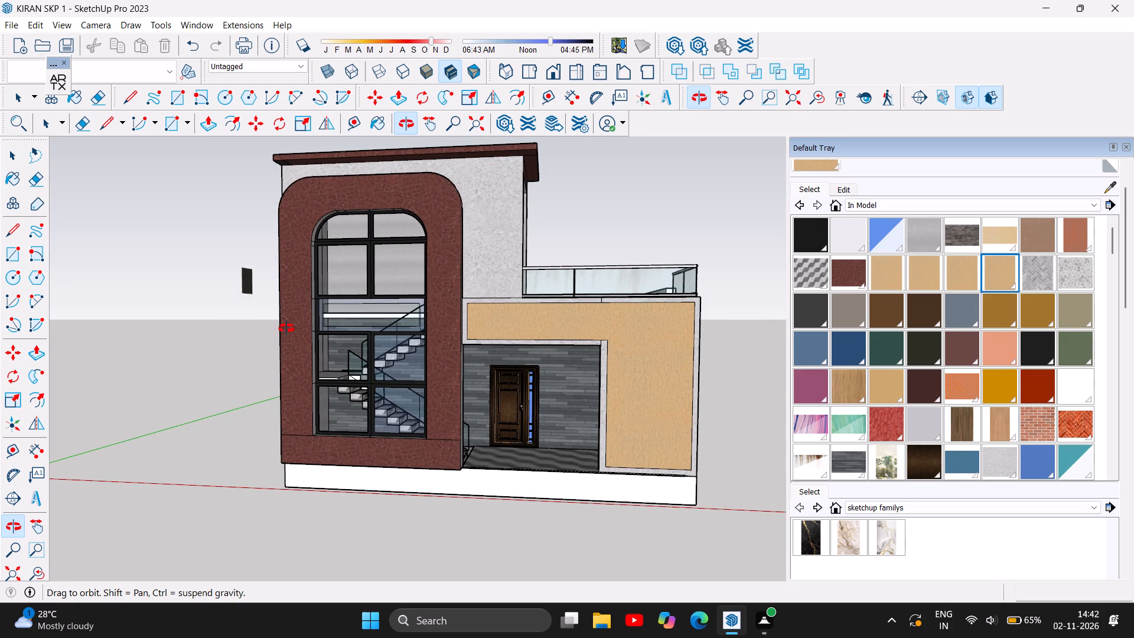
pyautogui.moveTo(555, 410); pyautogui.dragTo(296, 402)
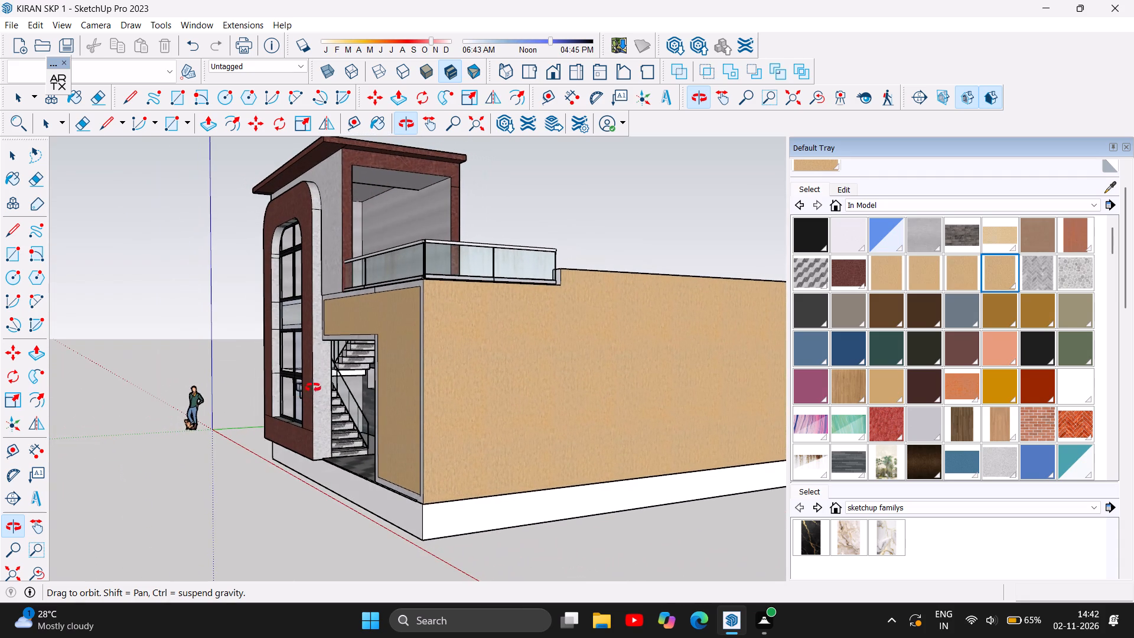
# Examine the staircase flights, glass railings and dark slate wall through the entrance opening.
pyautogui.scroll(5, 325, 380)
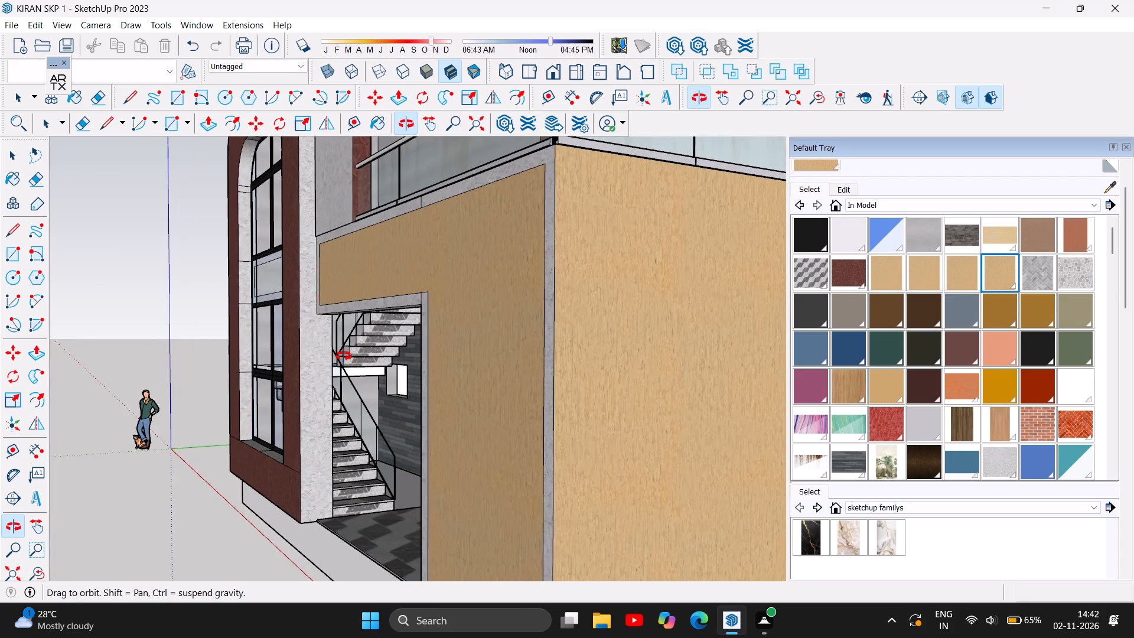
pyautogui.scroll(3, 344, 356)
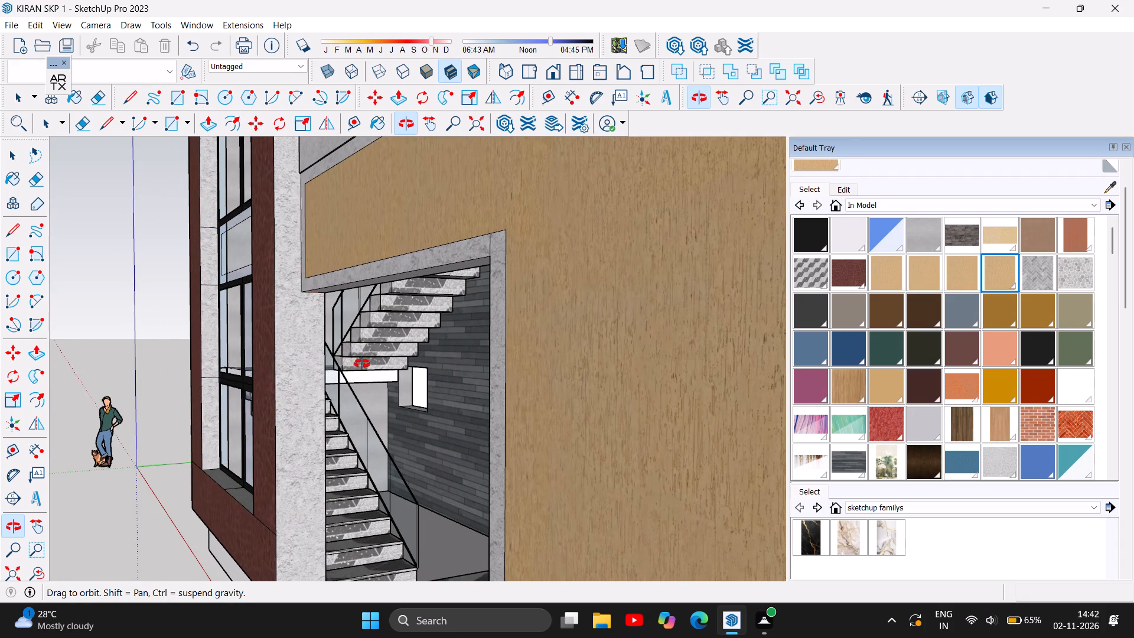
pyautogui.scroll(6, 377, 357)
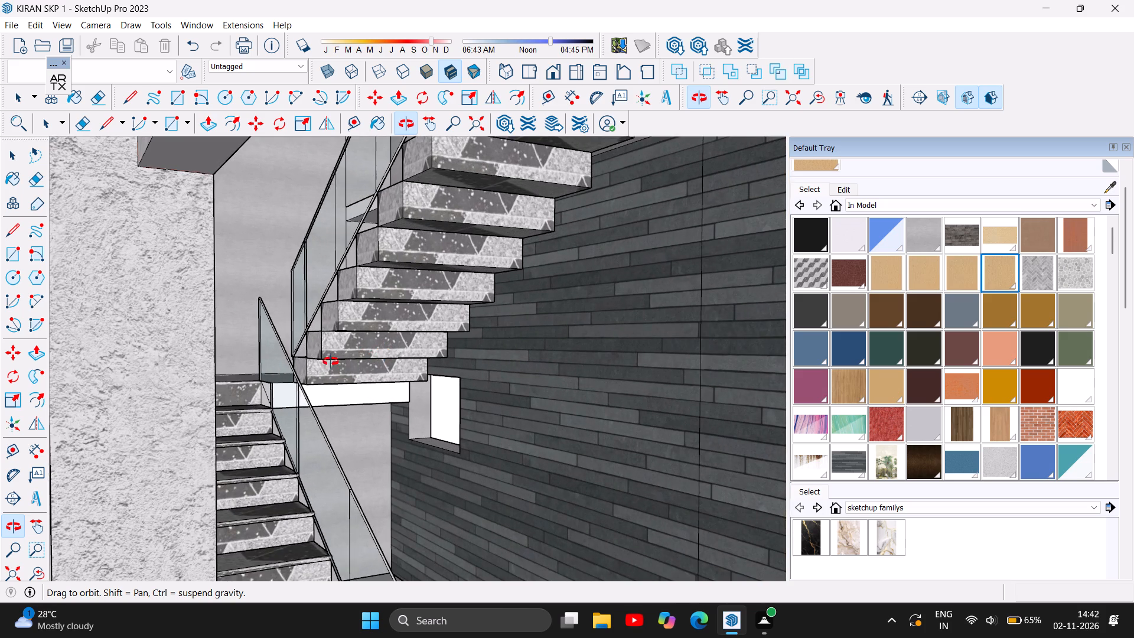
pyautogui.moveTo(331, 361); pyautogui.dragTo(294, 380)
pyautogui.scroll(2, 260, 284)
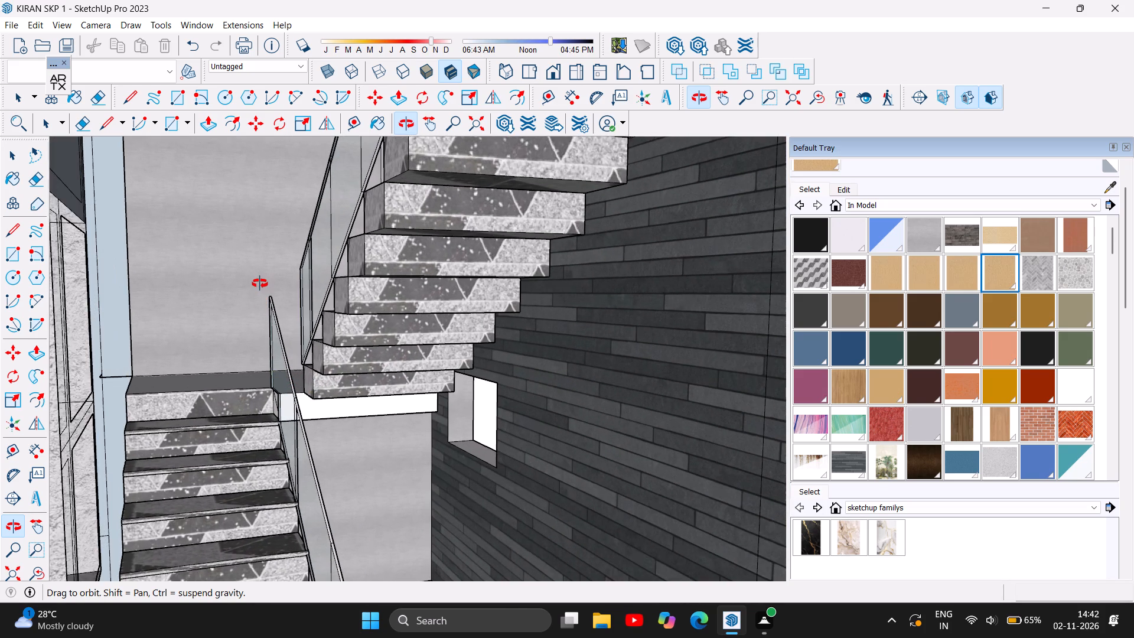
pyautogui.scroll(3, 260, 284)
pyautogui.moveTo(265, 325); pyautogui.dragTo(283, 366)
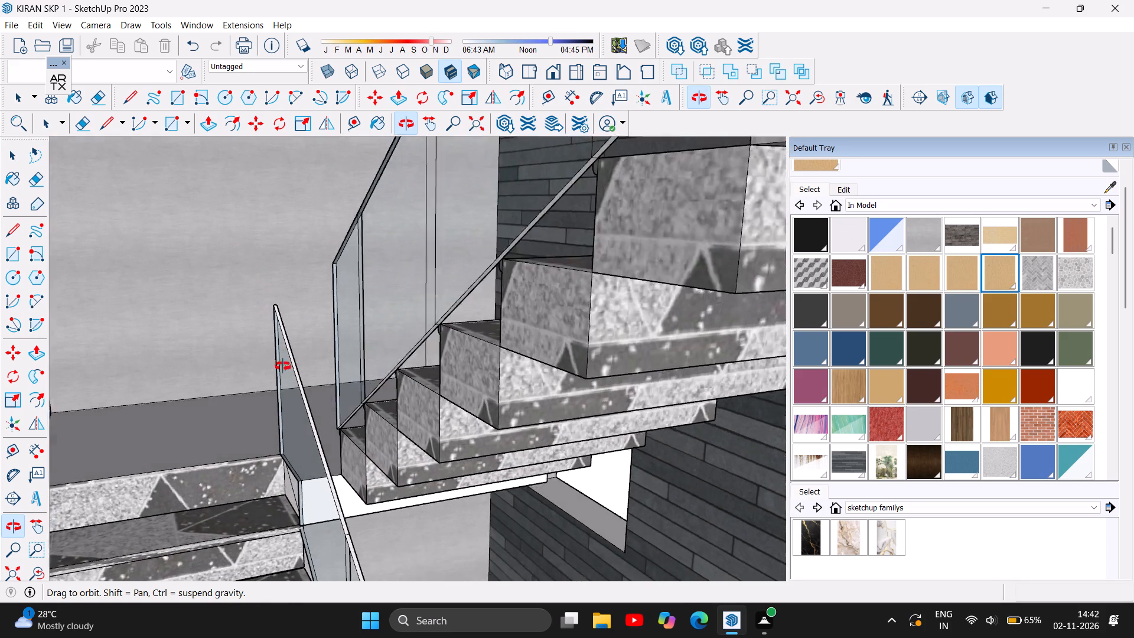
# Examine the stair landing from above, focusing on where the glass railing ends meet the upper and lower flights.
pyautogui.moveTo(283, 366); pyautogui.dragTo(297, 477)
pyautogui.moveTo(314, 424); pyautogui.dragTo(387, 536)
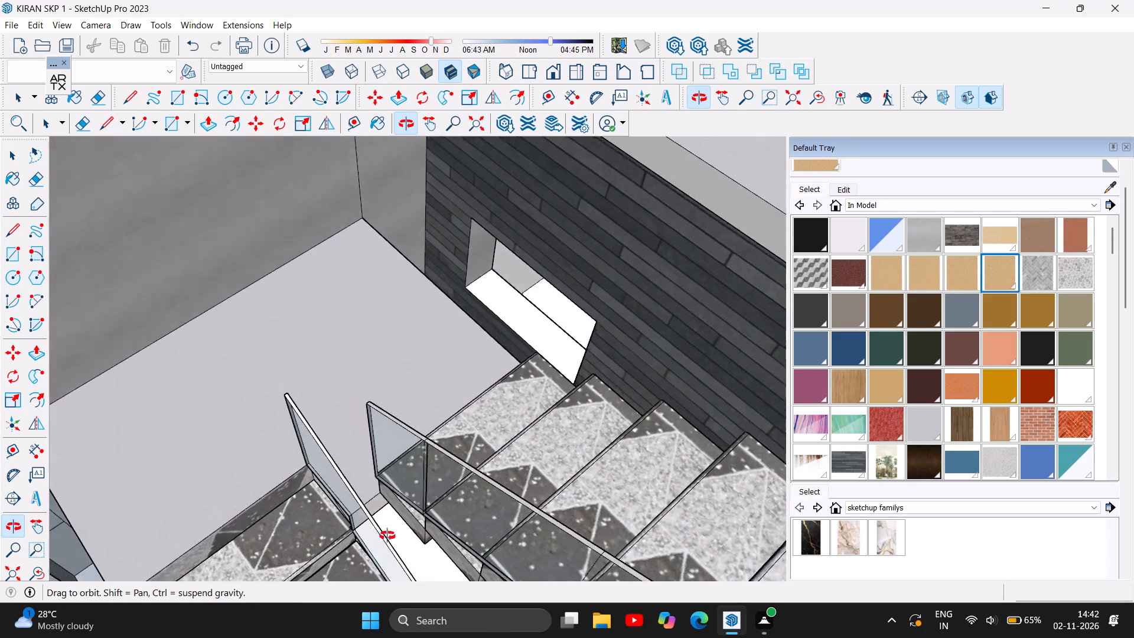
pyautogui.moveTo(387, 536); pyautogui.dragTo(673, 581)
pyautogui.moveTo(513, 499); pyautogui.dragTo(550, 484)
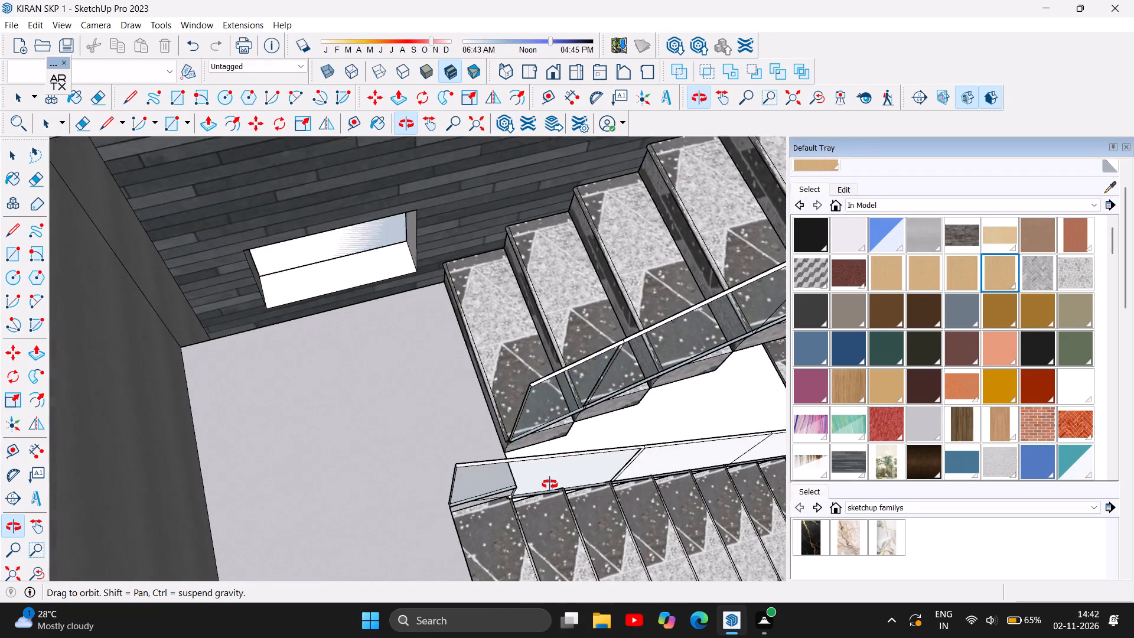
pyautogui.moveTo(550, 484); pyautogui.dragTo(621, 479)
pyautogui.scroll(3, 516, 494)
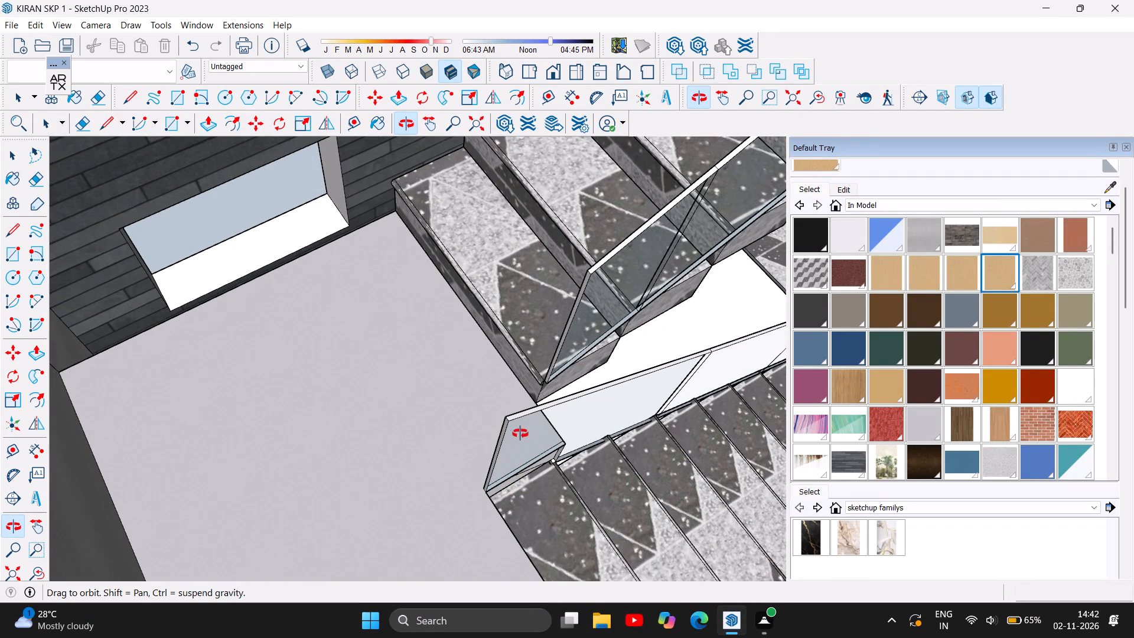
pyautogui.scroll(4, 526, 416)
pyautogui.moveTo(480, 429); pyautogui.dragTo(587, 421)
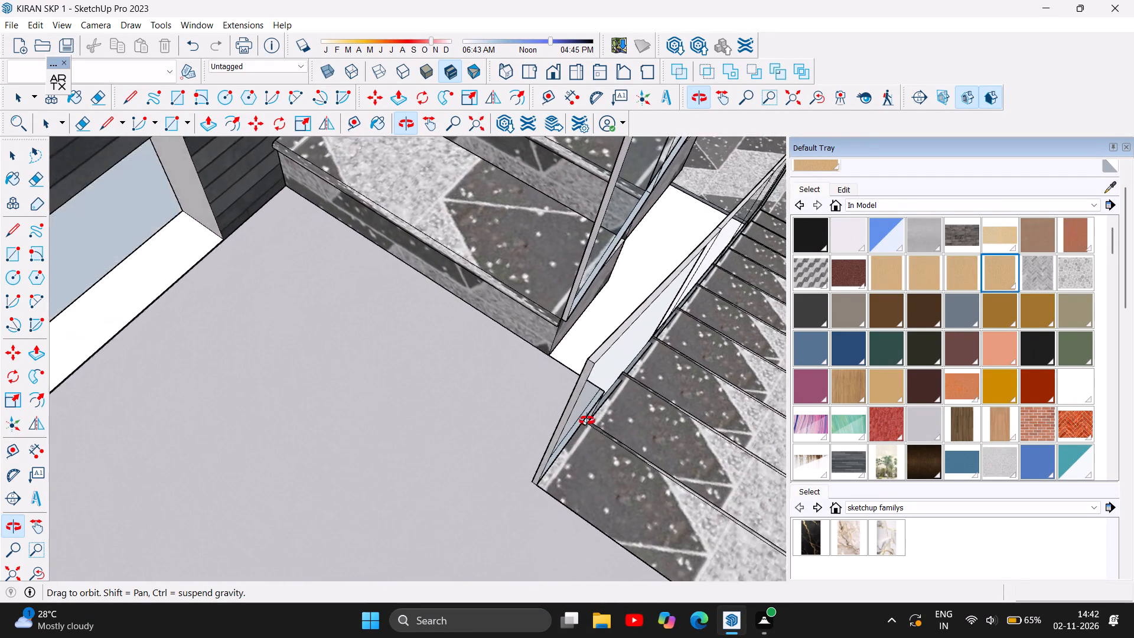
pyautogui.moveTo(587, 421); pyautogui.dragTo(614, 401)
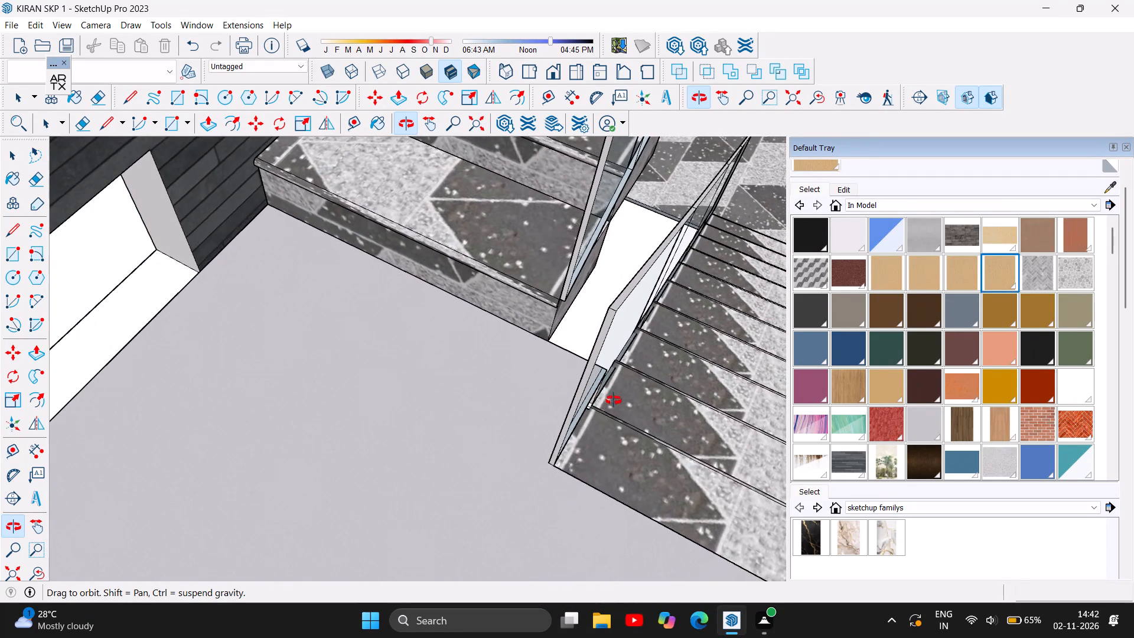
pyautogui.moveTo(614, 401); pyautogui.dragTo(618, 404)
pyautogui.moveTo(586, 414); pyautogui.dragTo(621, 410)
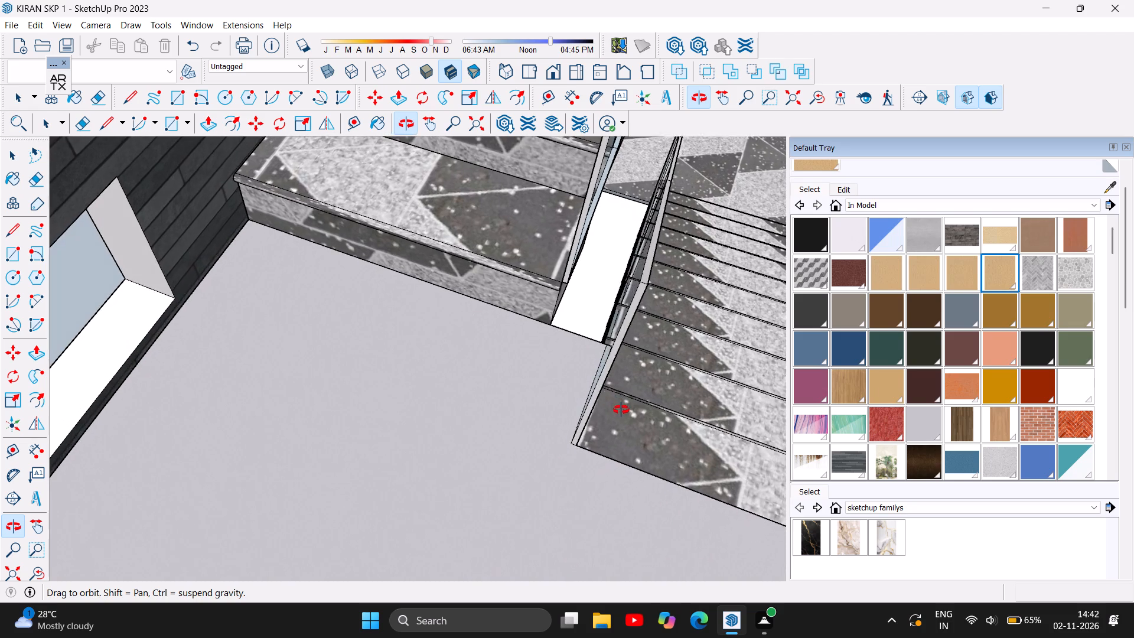
pyautogui.moveTo(621, 410); pyautogui.dragTo(594, 420)
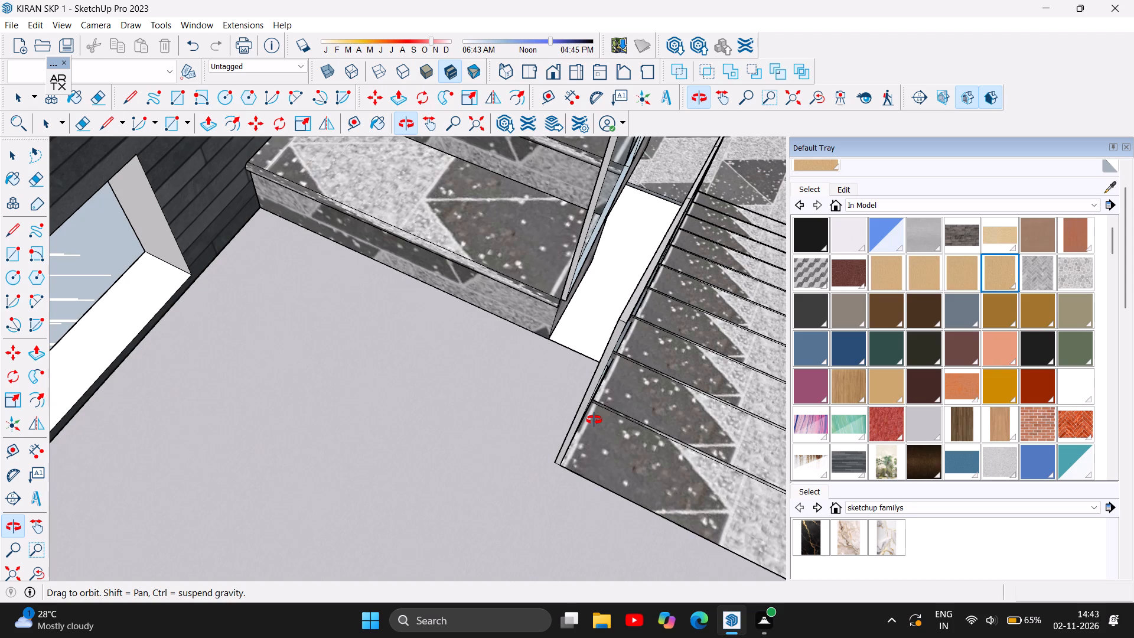
pyautogui.moveTo(585, 418); pyautogui.dragTo(529, 397)
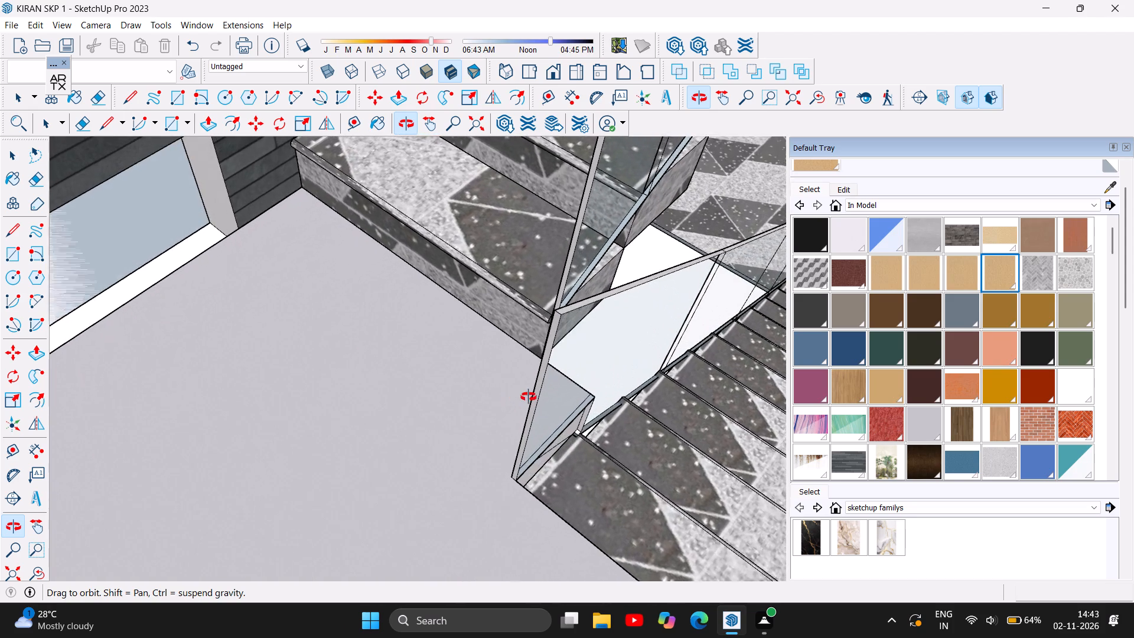
pyautogui.moveTo(529, 397); pyautogui.dragTo(535, 395)
pyautogui.click(535, 395)
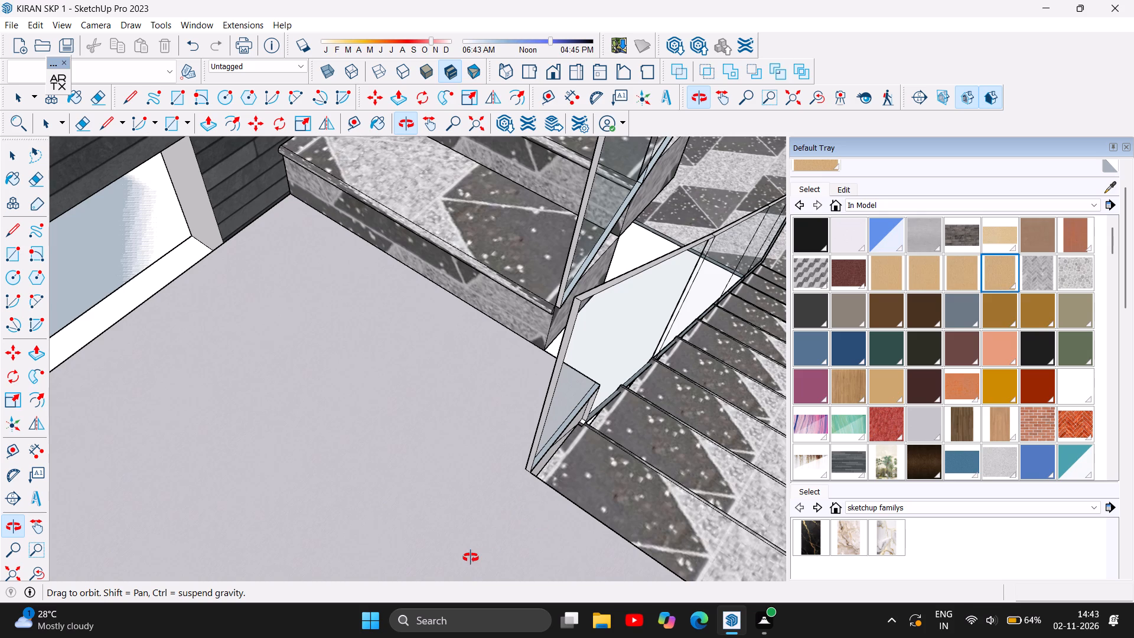
pyautogui.moveTo(523, 441); pyautogui.dragTo(544, 431)
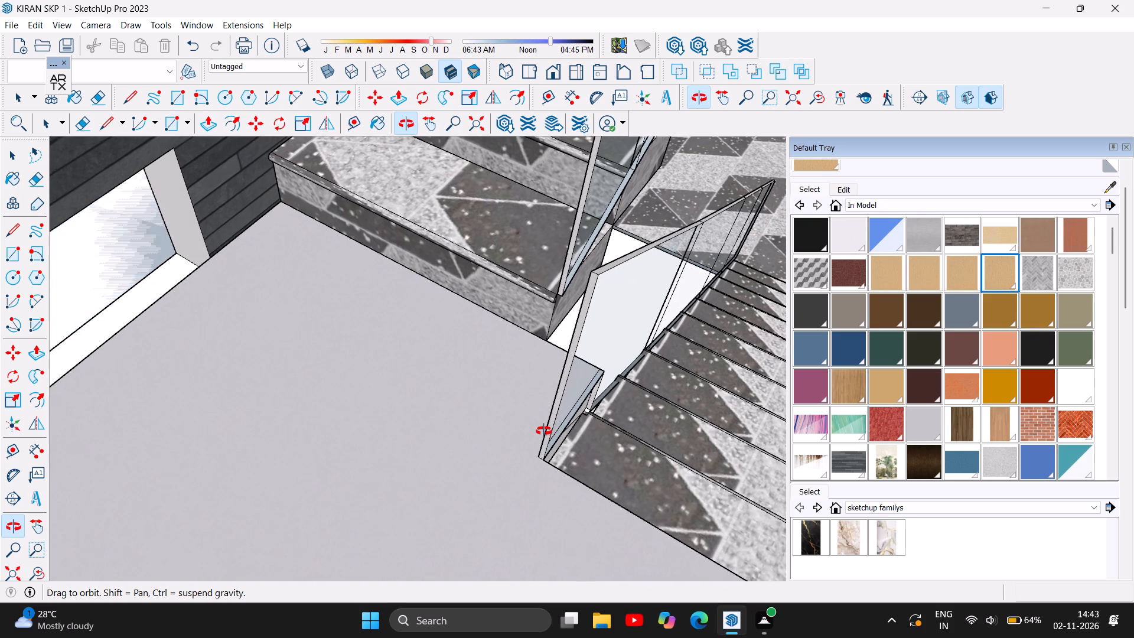
pyautogui.moveTo(544, 431); pyautogui.dragTo(529, 415)
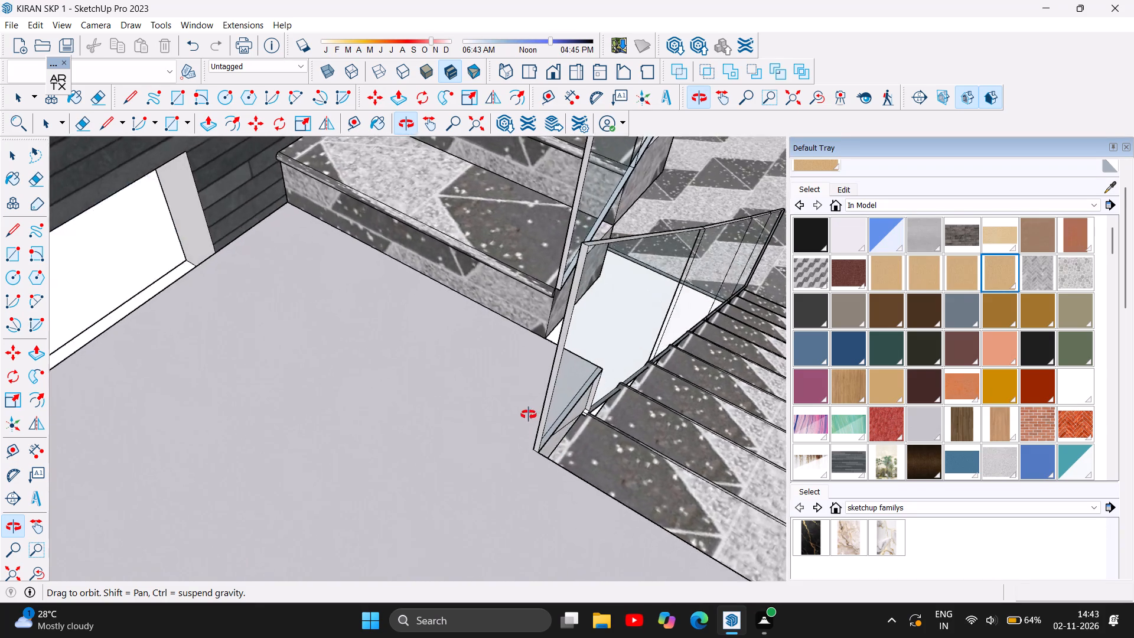
pyautogui.moveTo(529, 415); pyautogui.dragTo(332, 367)
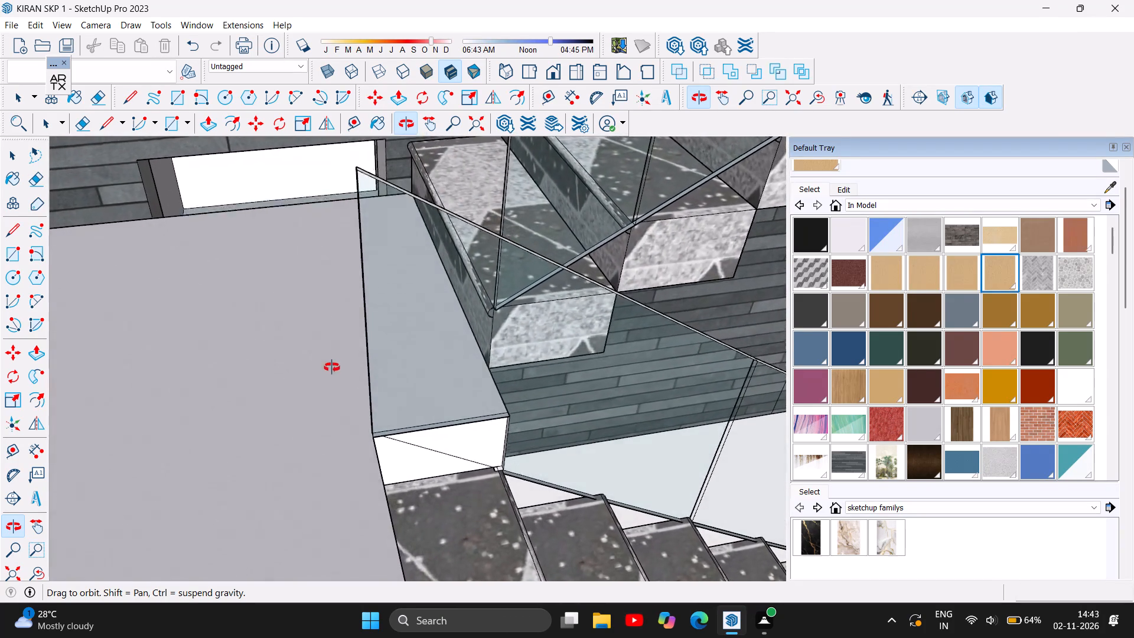
pyautogui.moveTo(332, 367); pyautogui.dragTo(219, 311)
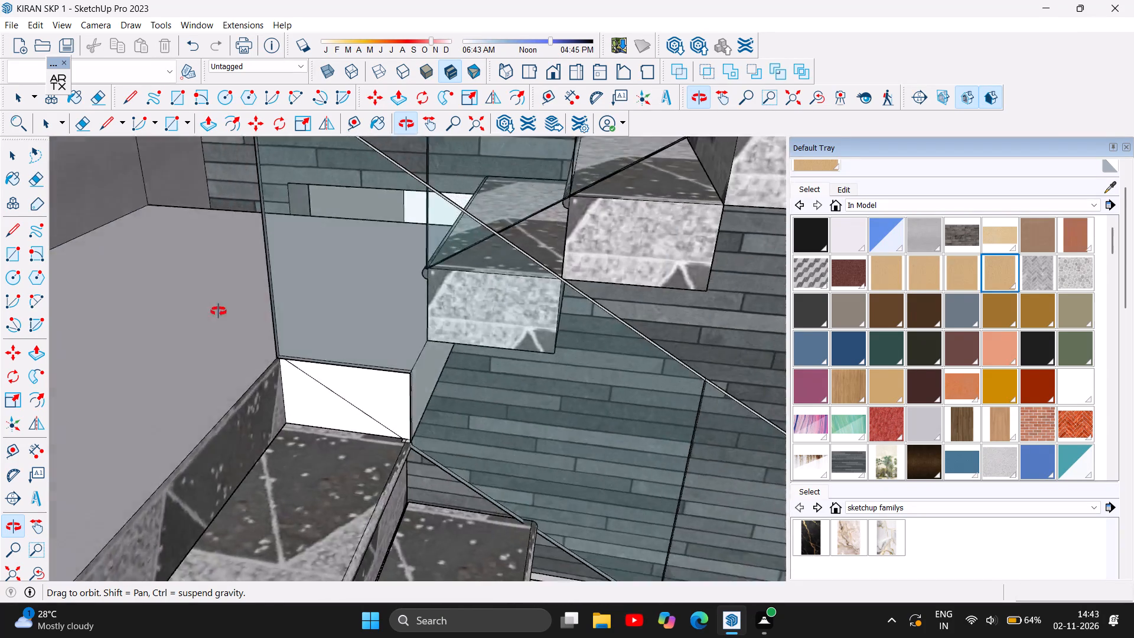
pyautogui.moveTo(219, 311); pyautogui.dragTo(328, 446)
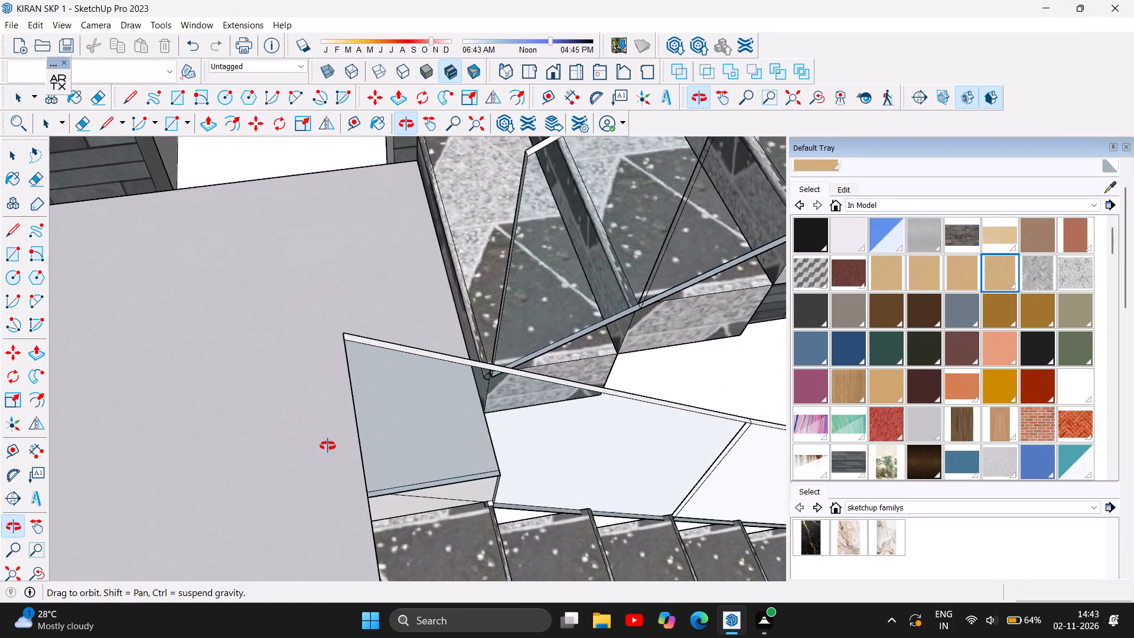
pyautogui.moveTo(328, 446); pyautogui.dragTo(462, 377)
pyautogui.click(462, 377)
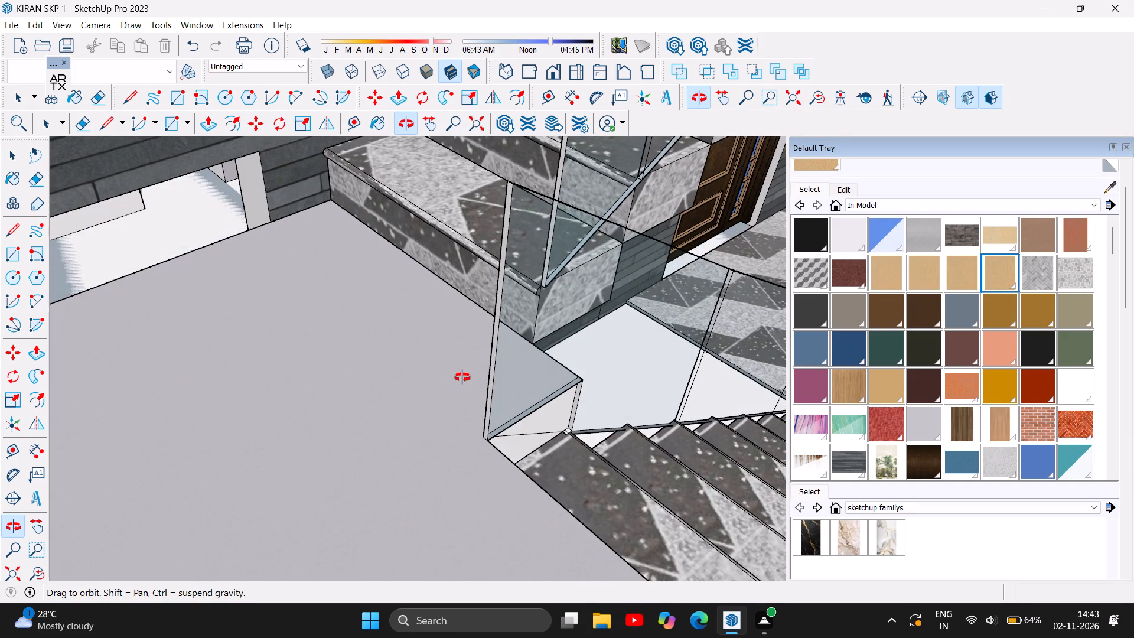
pyautogui.moveTo(464, 376); pyautogui.dragTo(477, 449)
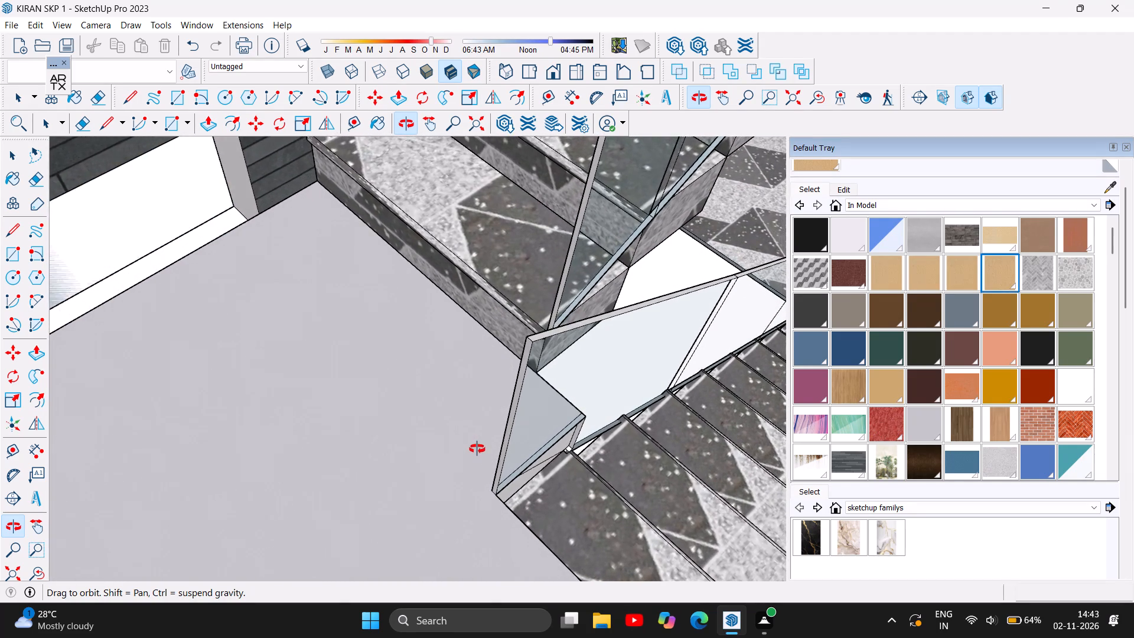
# Model a round post at the glass railing's landing corner: circle radius about 7/8", extruded about 1' 11 15/16" to the railing top.
pyautogui.moveTo(477, 449); pyautogui.dragTo(471, 398)
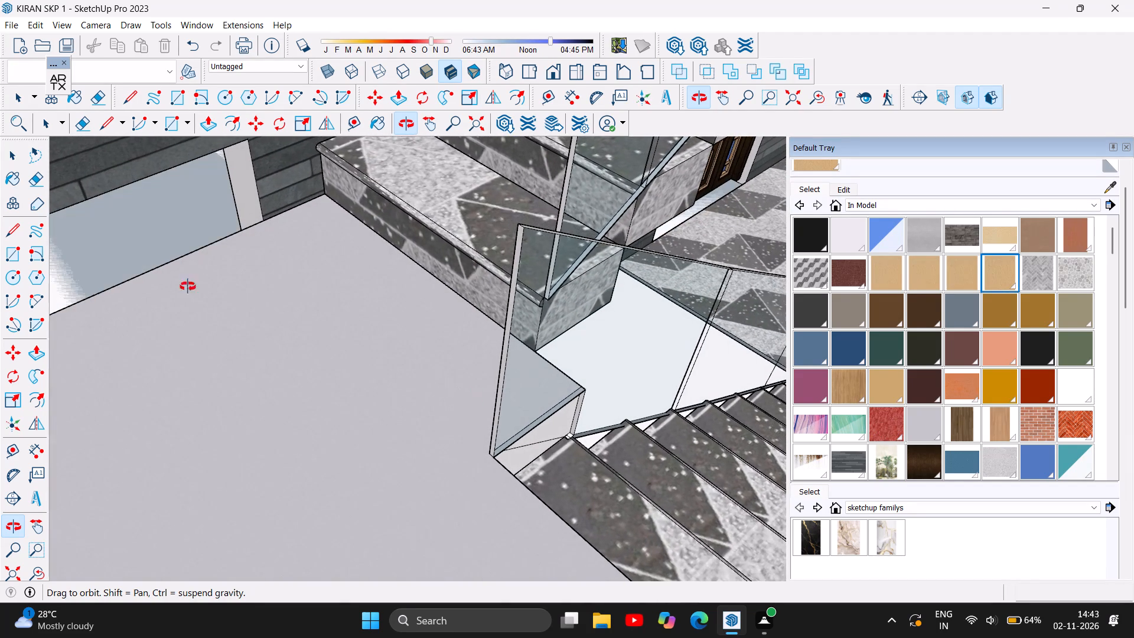
pyautogui.click(229, 100)
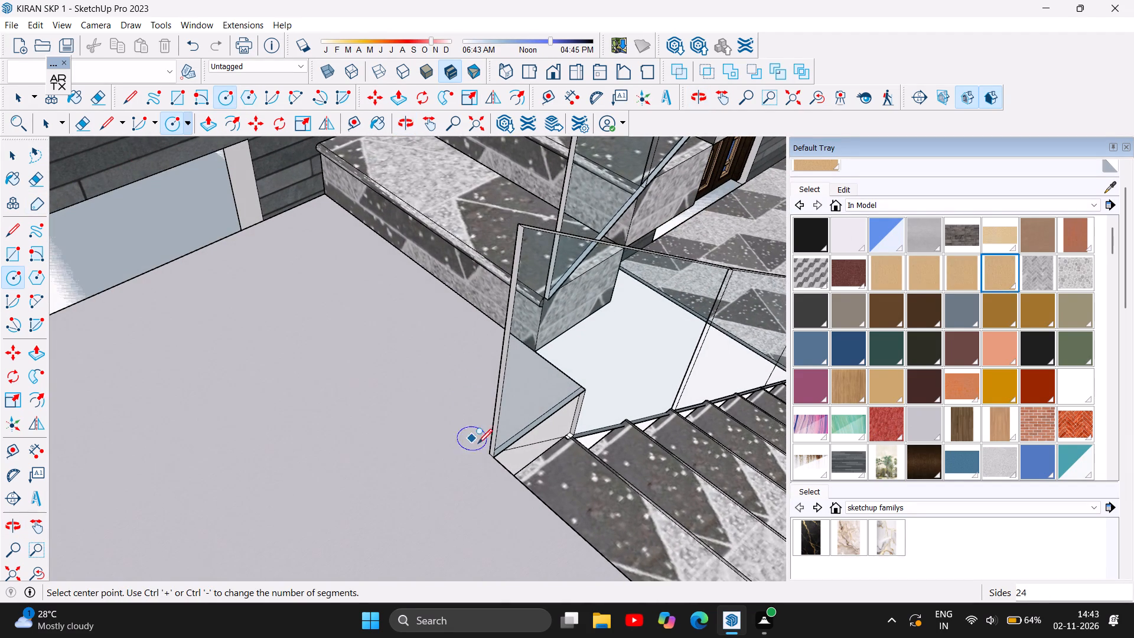
pyautogui.click(484, 459)
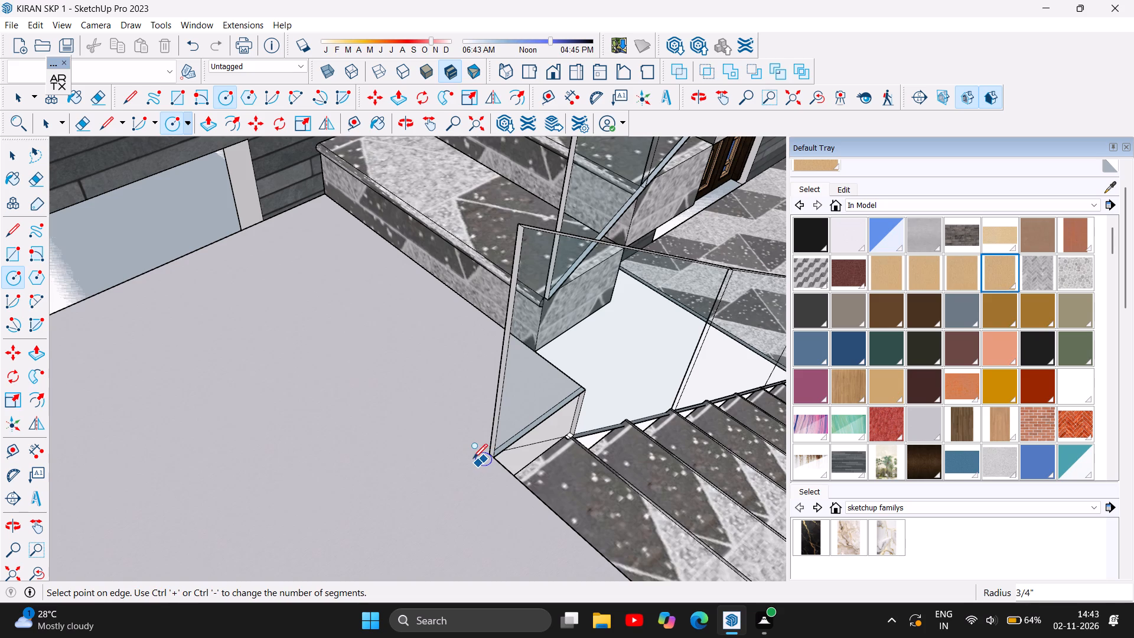
pyautogui.click(471, 457)
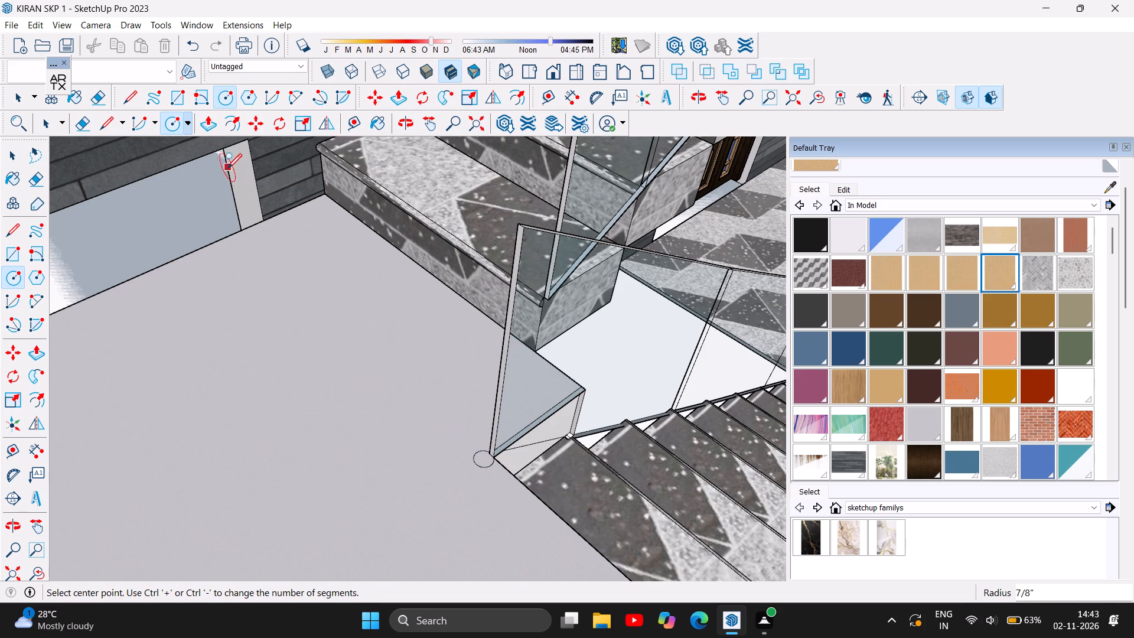
pyautogui.click(209, 128)
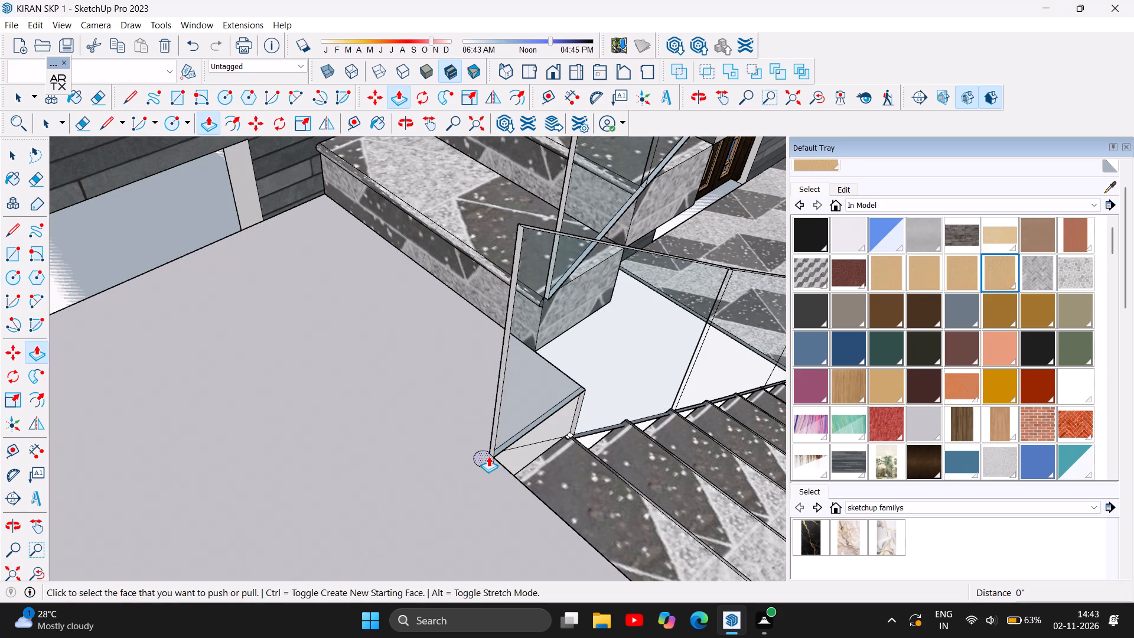
pyautogui.click(488, 455)
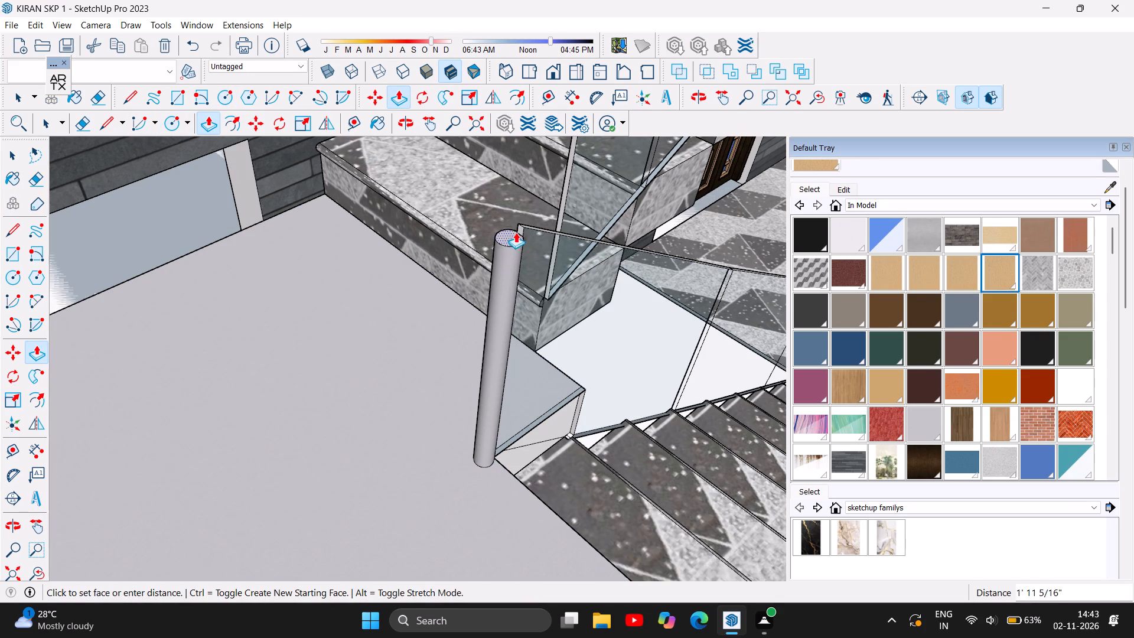
pyautogui.click(519, 226)
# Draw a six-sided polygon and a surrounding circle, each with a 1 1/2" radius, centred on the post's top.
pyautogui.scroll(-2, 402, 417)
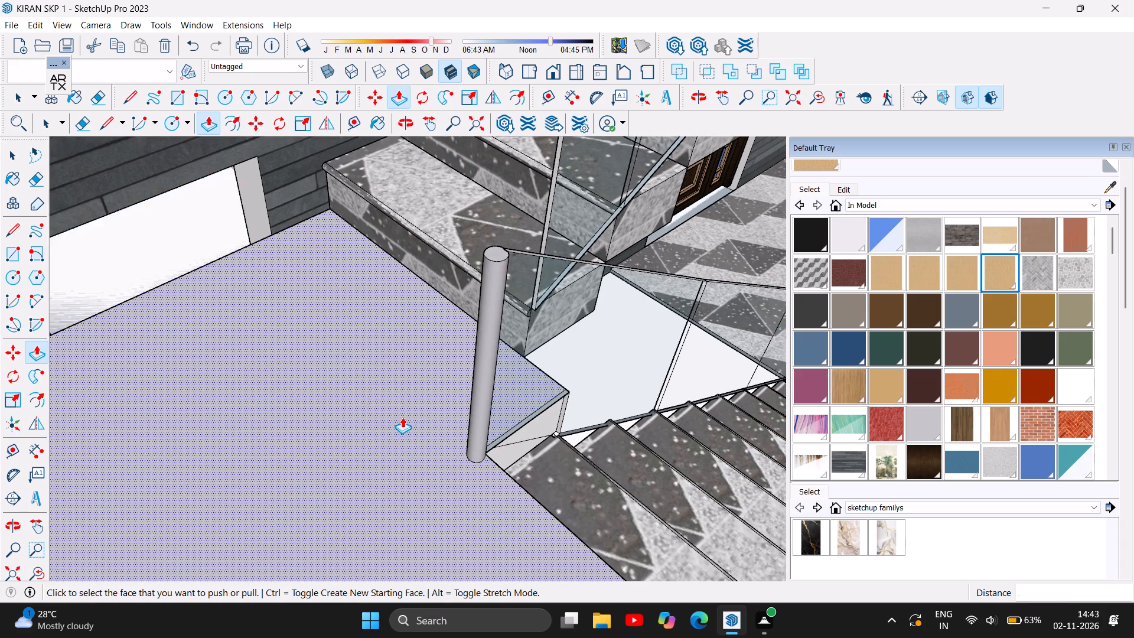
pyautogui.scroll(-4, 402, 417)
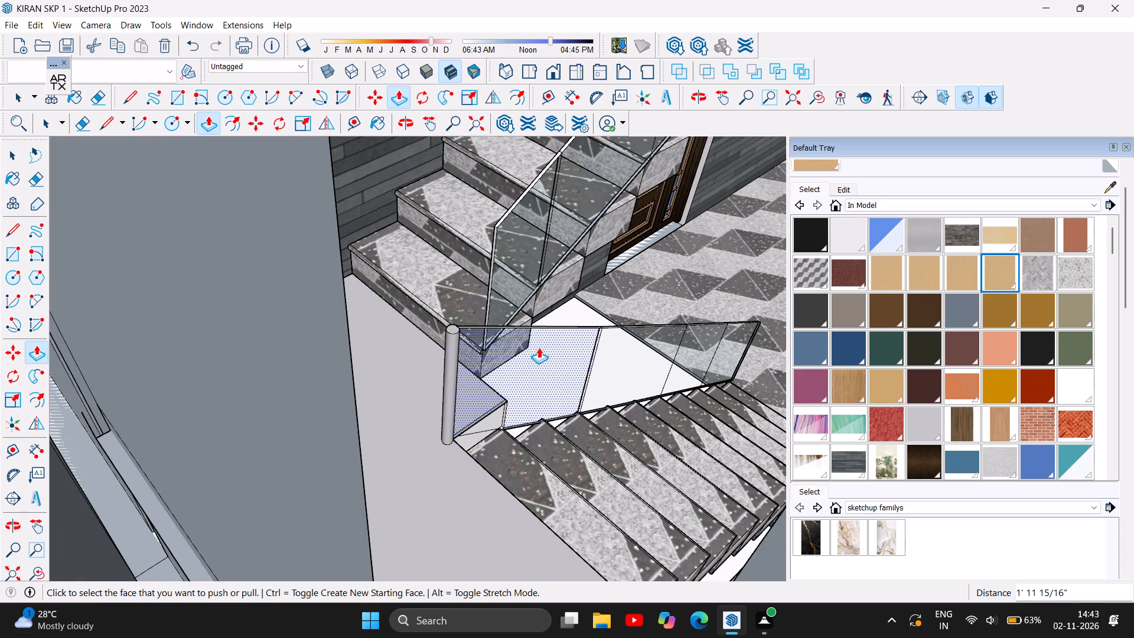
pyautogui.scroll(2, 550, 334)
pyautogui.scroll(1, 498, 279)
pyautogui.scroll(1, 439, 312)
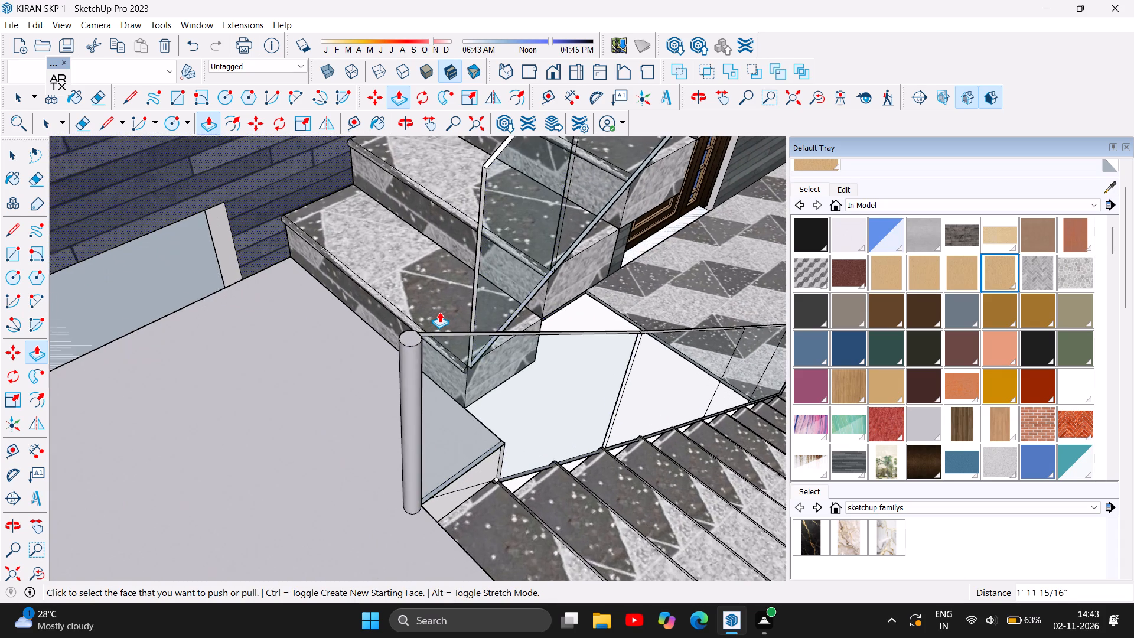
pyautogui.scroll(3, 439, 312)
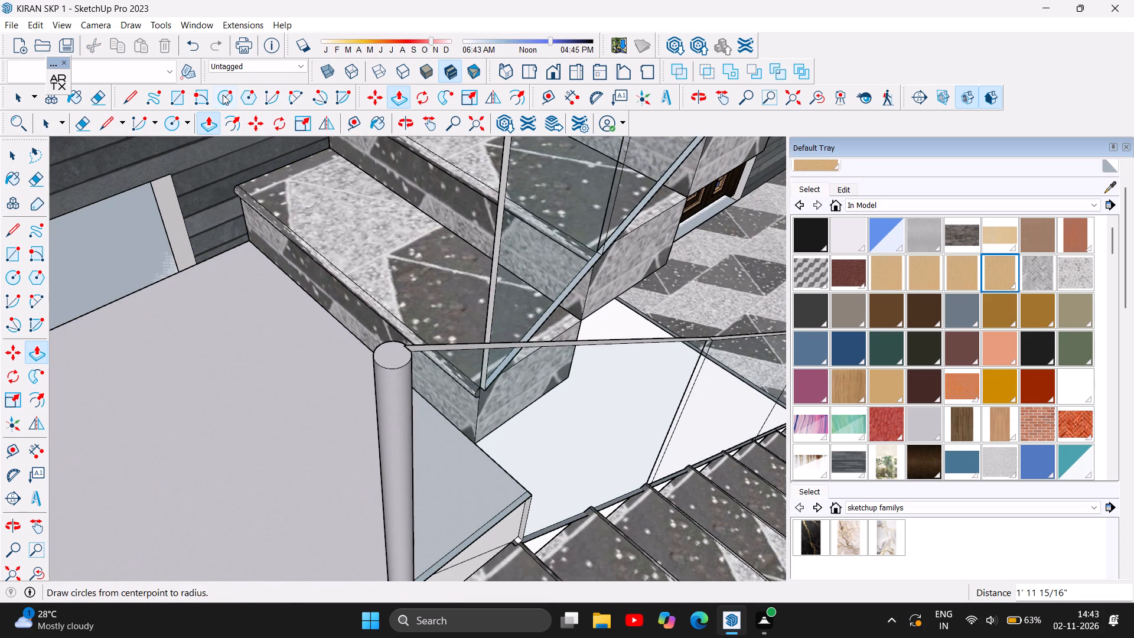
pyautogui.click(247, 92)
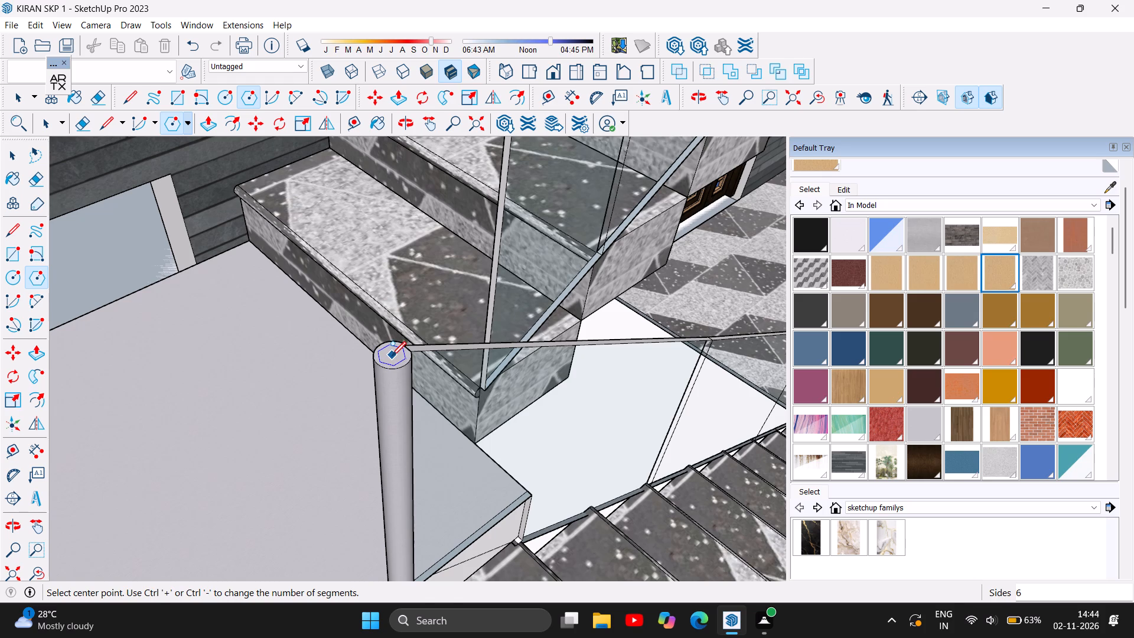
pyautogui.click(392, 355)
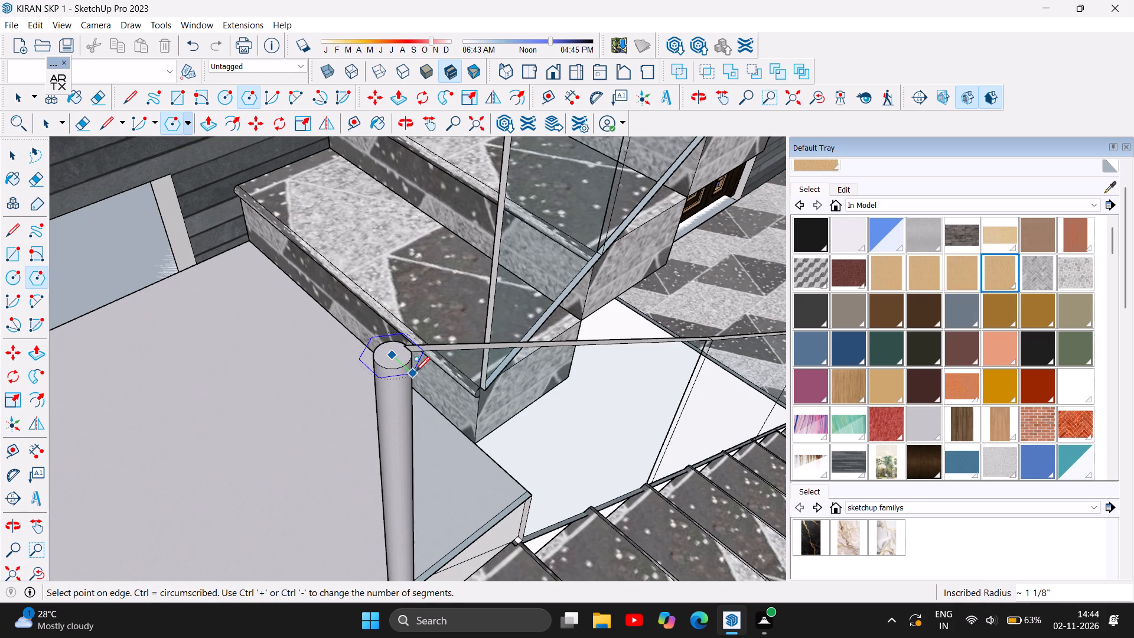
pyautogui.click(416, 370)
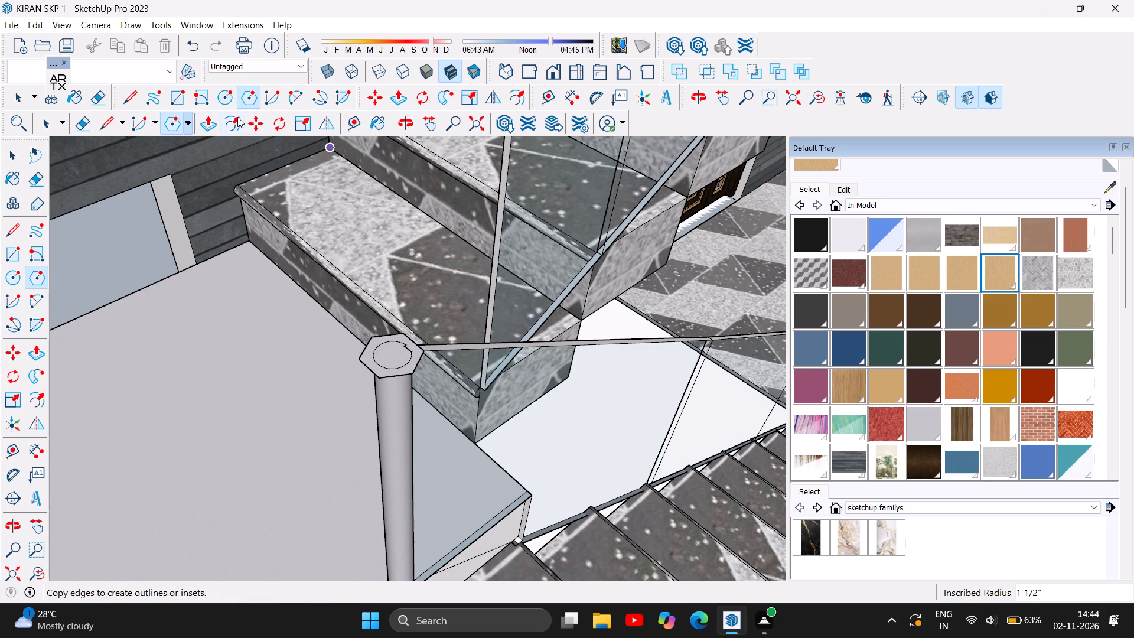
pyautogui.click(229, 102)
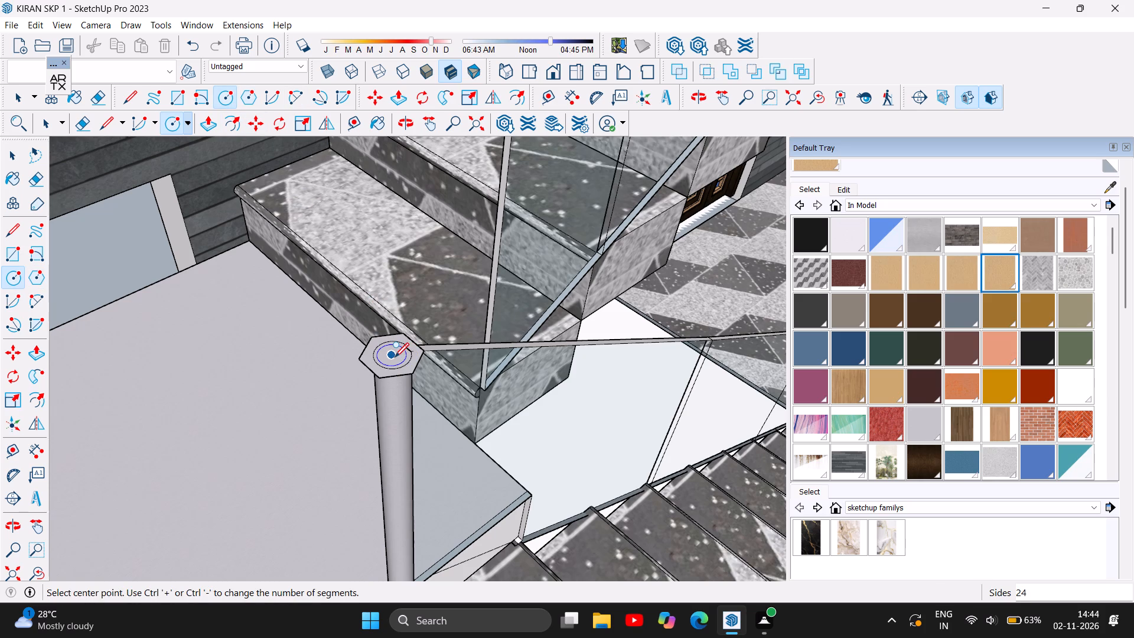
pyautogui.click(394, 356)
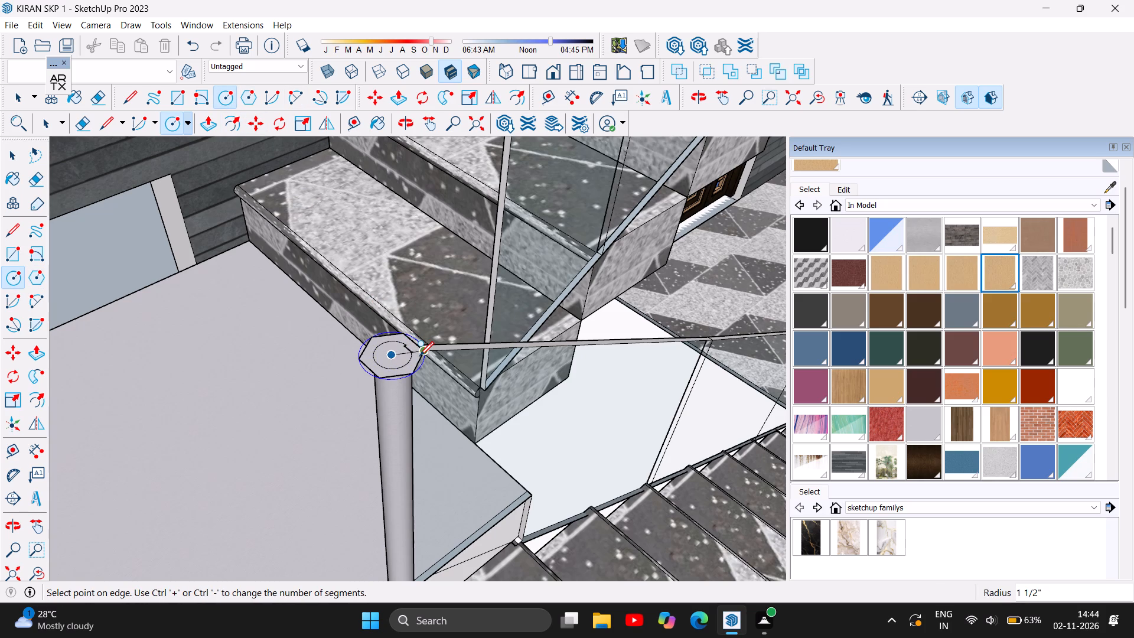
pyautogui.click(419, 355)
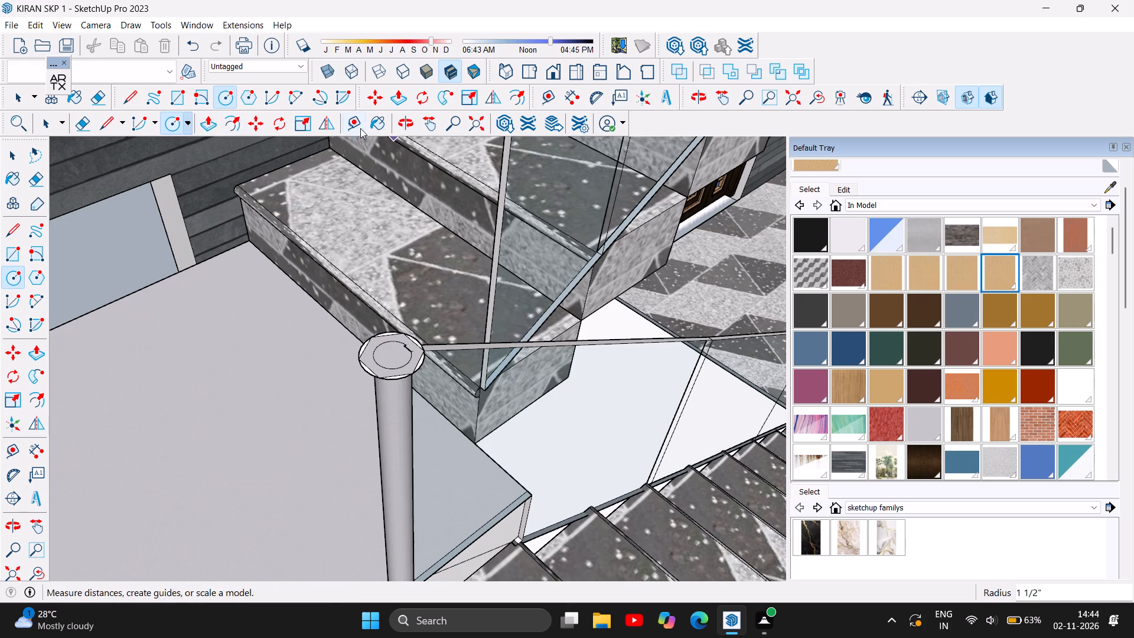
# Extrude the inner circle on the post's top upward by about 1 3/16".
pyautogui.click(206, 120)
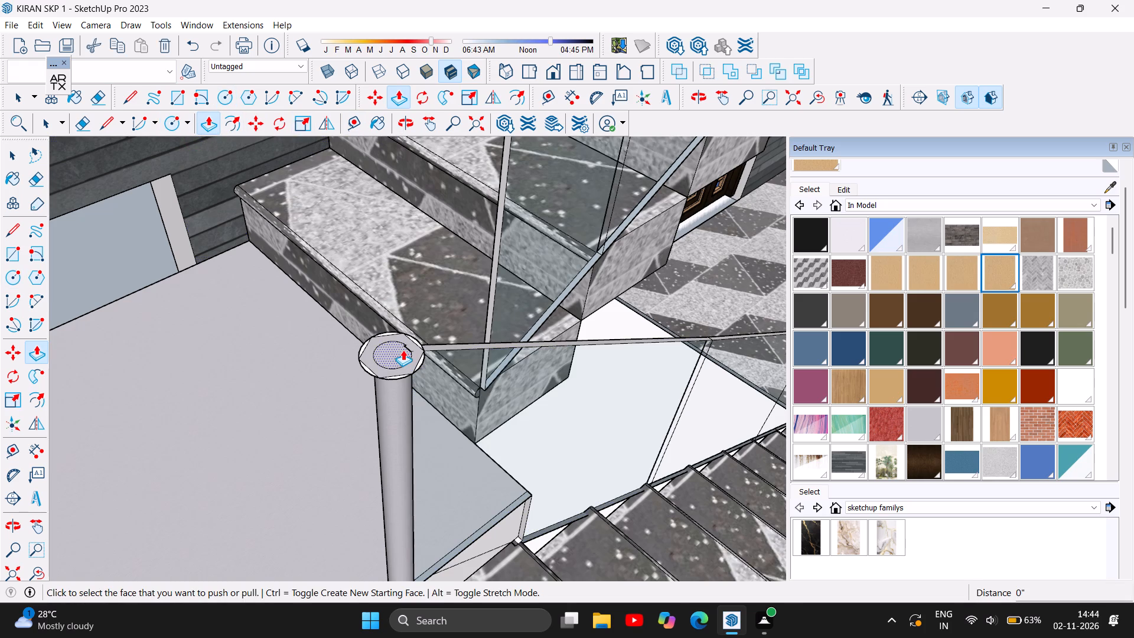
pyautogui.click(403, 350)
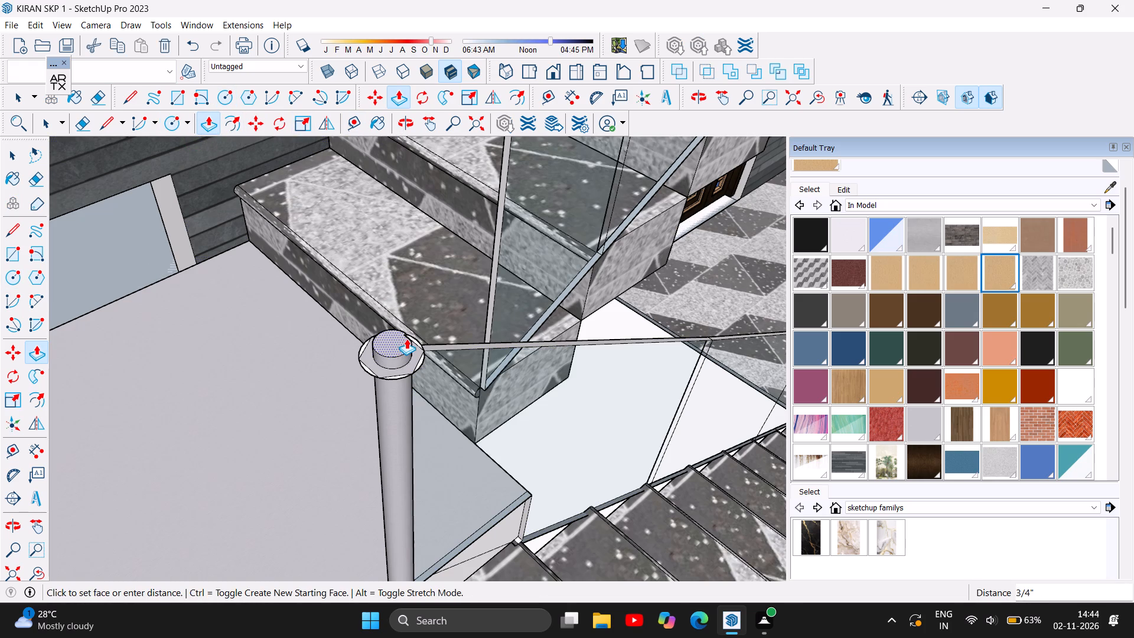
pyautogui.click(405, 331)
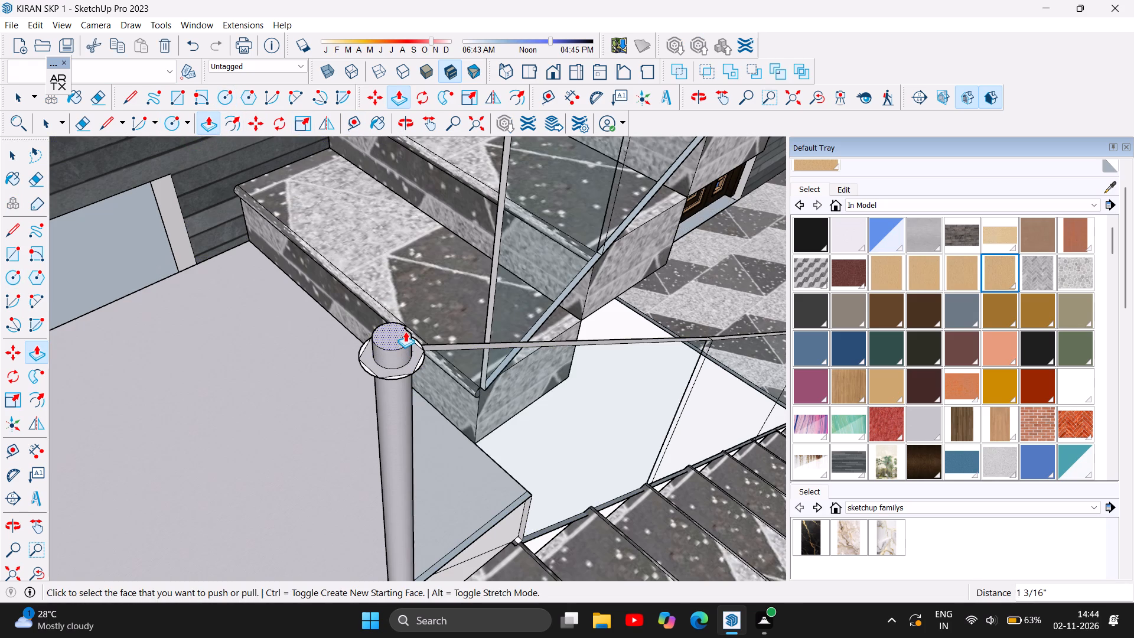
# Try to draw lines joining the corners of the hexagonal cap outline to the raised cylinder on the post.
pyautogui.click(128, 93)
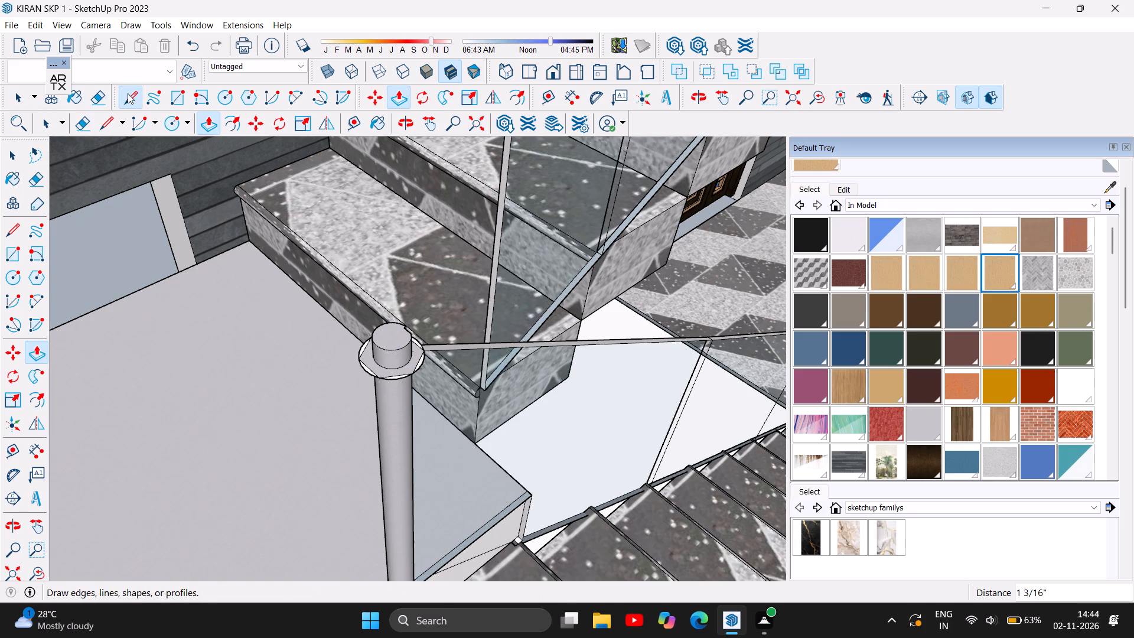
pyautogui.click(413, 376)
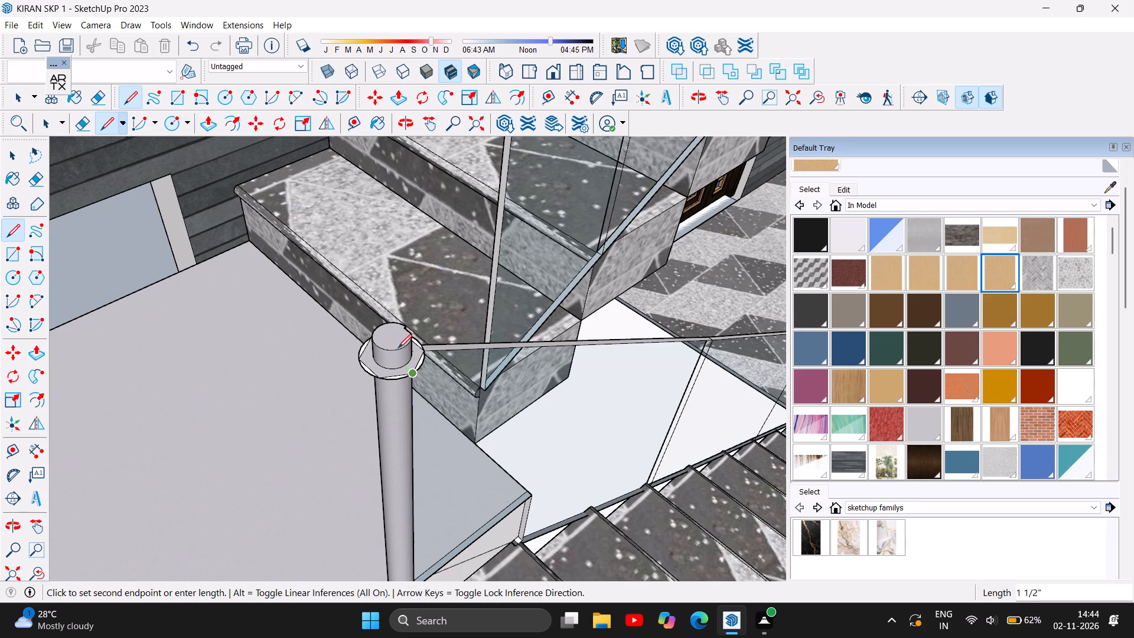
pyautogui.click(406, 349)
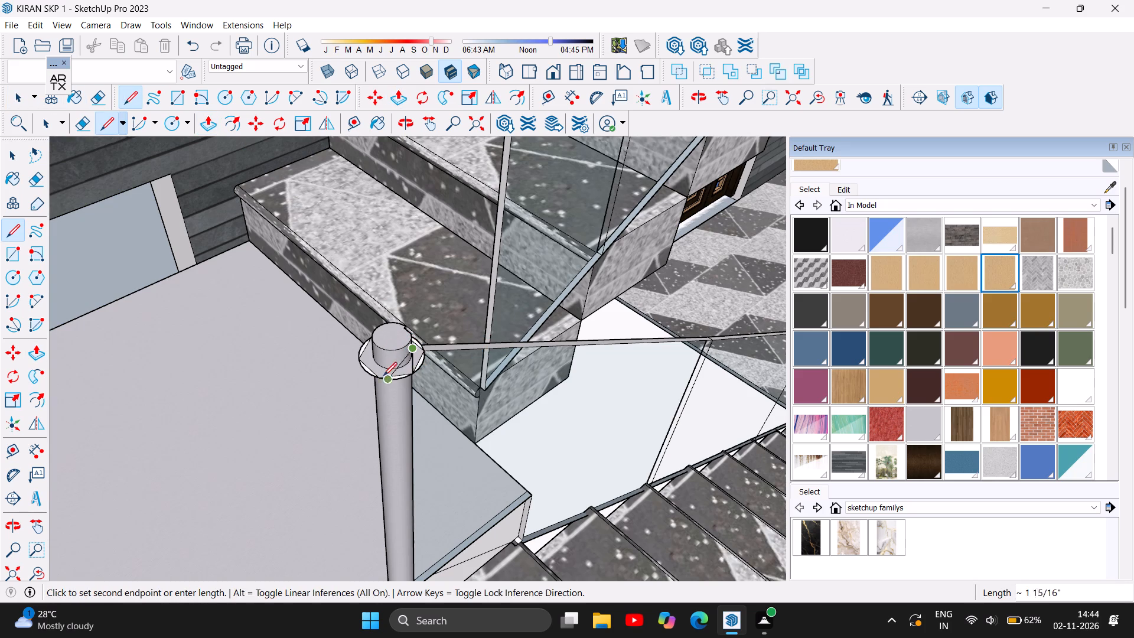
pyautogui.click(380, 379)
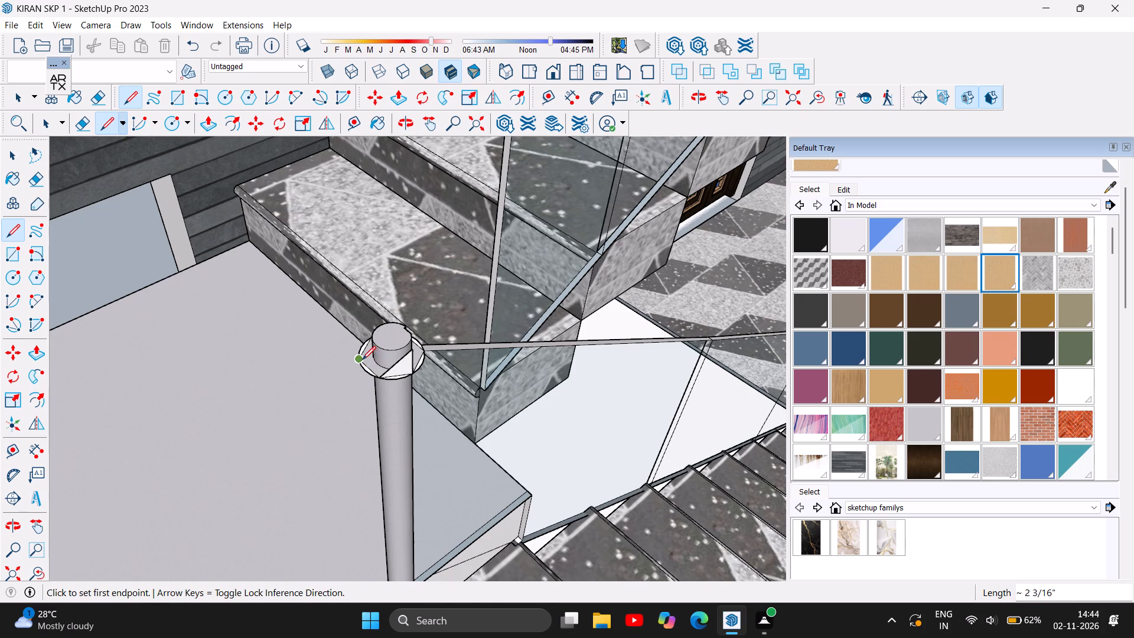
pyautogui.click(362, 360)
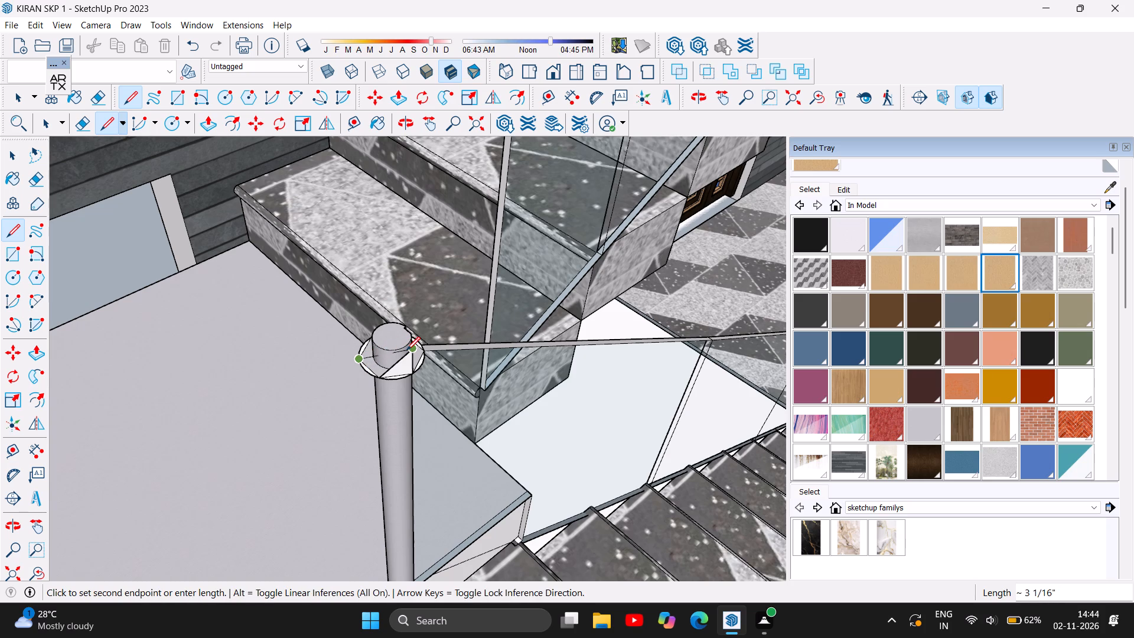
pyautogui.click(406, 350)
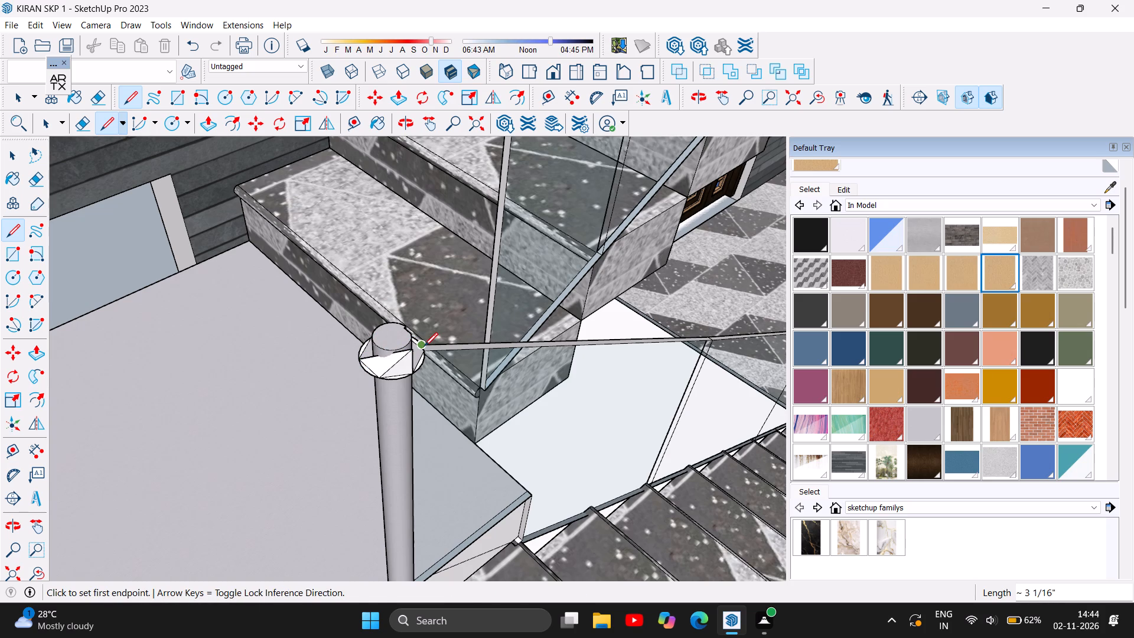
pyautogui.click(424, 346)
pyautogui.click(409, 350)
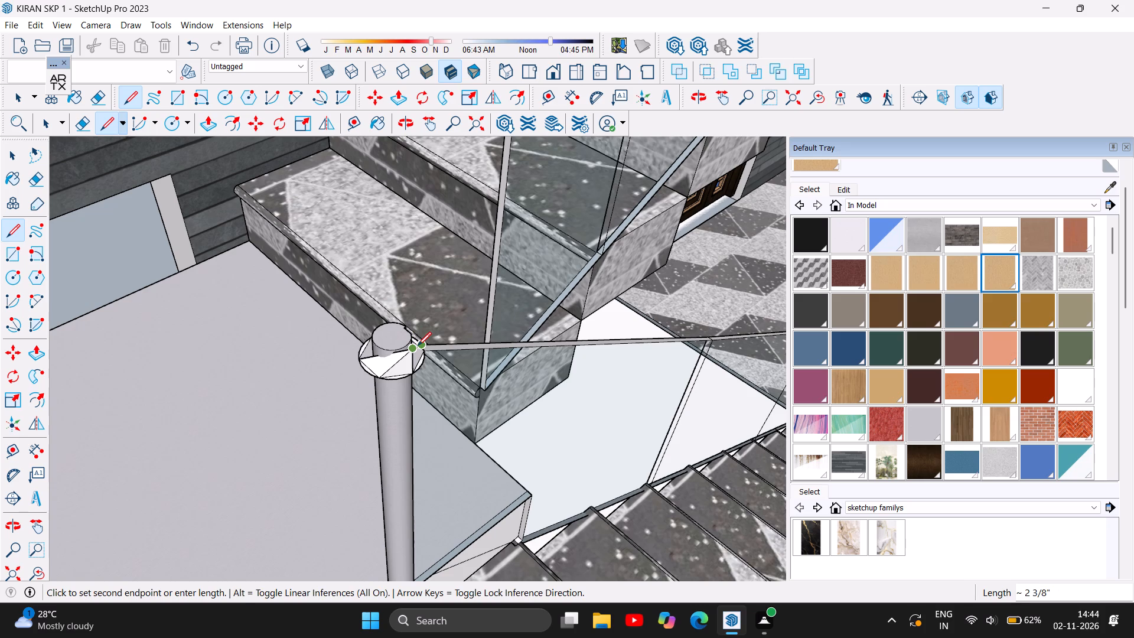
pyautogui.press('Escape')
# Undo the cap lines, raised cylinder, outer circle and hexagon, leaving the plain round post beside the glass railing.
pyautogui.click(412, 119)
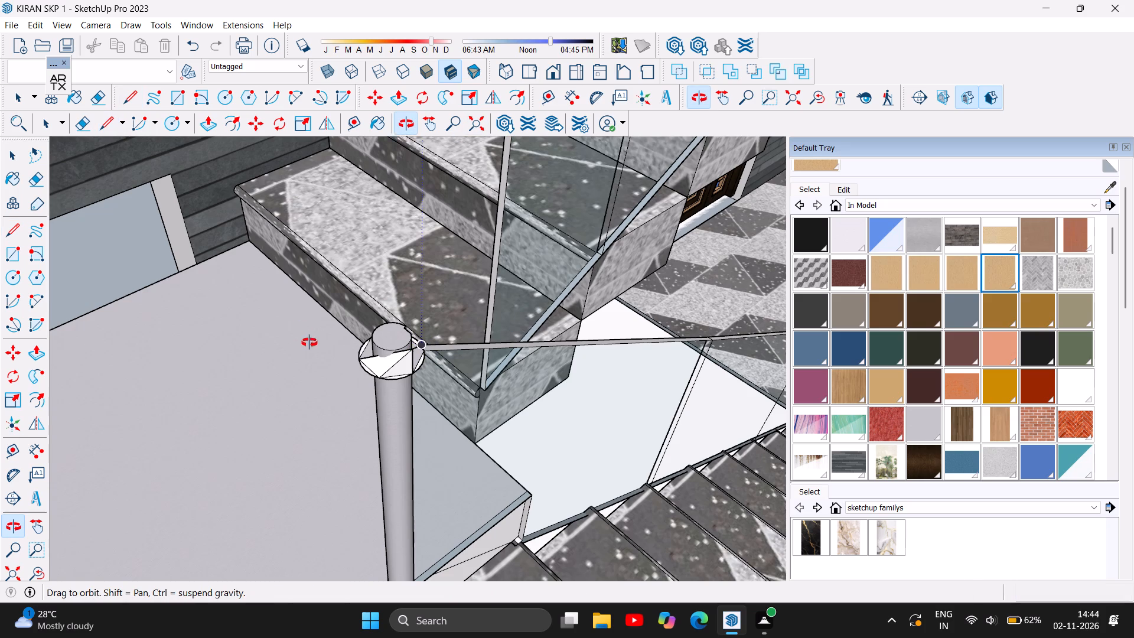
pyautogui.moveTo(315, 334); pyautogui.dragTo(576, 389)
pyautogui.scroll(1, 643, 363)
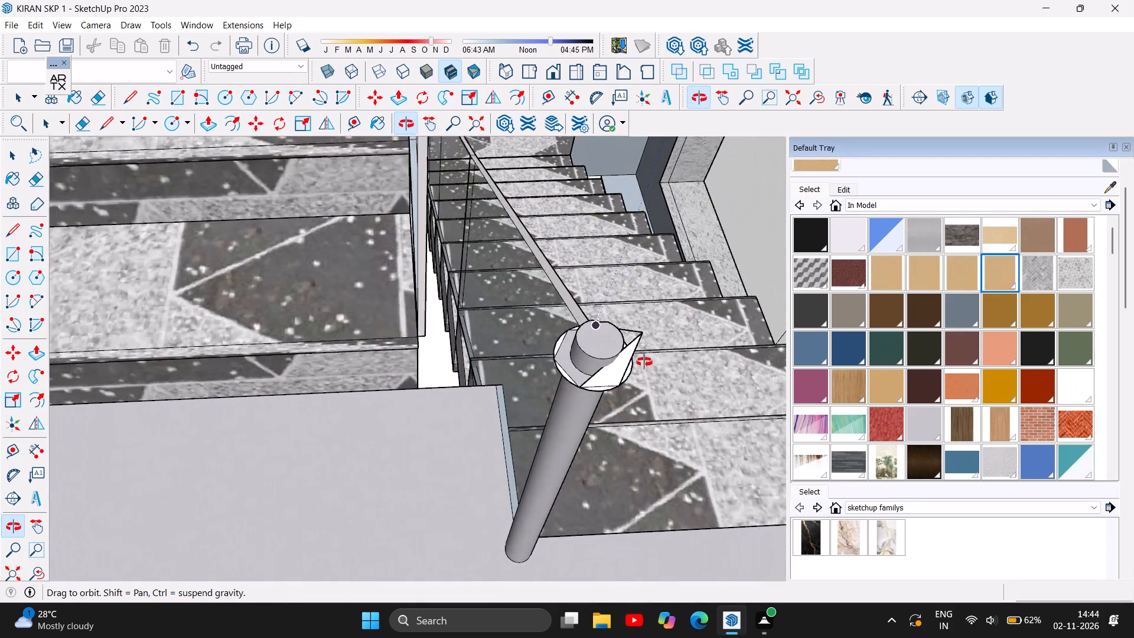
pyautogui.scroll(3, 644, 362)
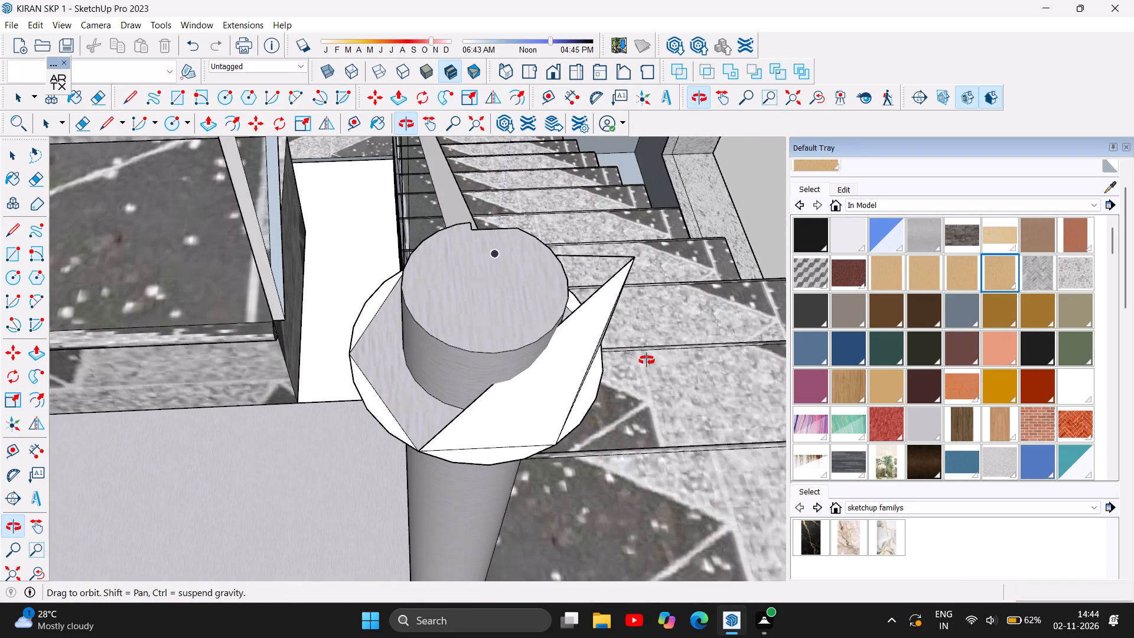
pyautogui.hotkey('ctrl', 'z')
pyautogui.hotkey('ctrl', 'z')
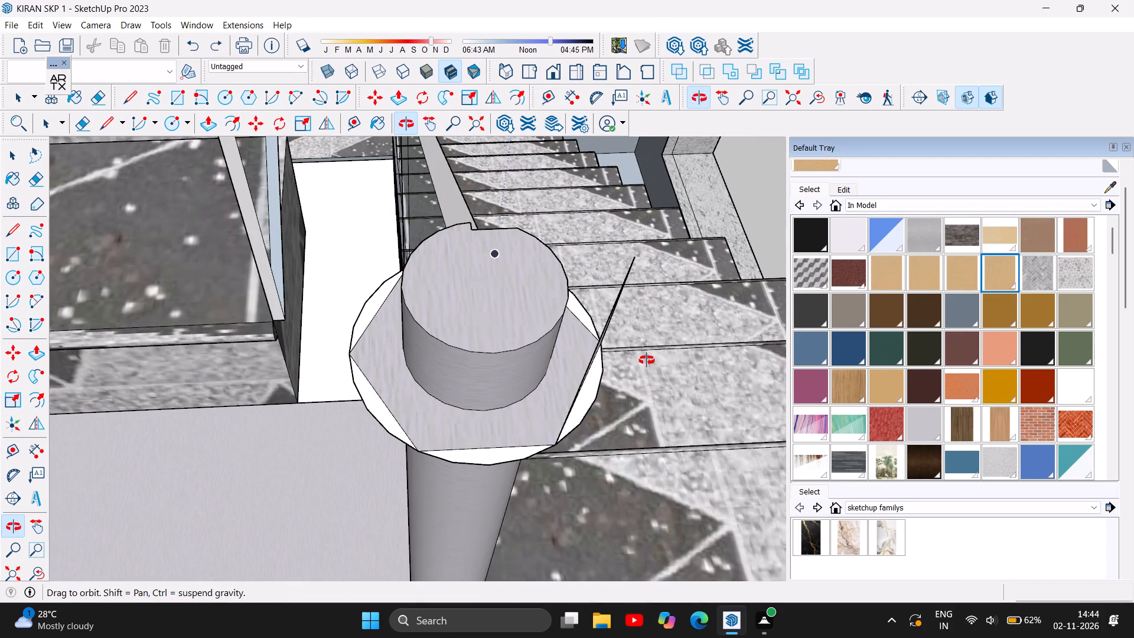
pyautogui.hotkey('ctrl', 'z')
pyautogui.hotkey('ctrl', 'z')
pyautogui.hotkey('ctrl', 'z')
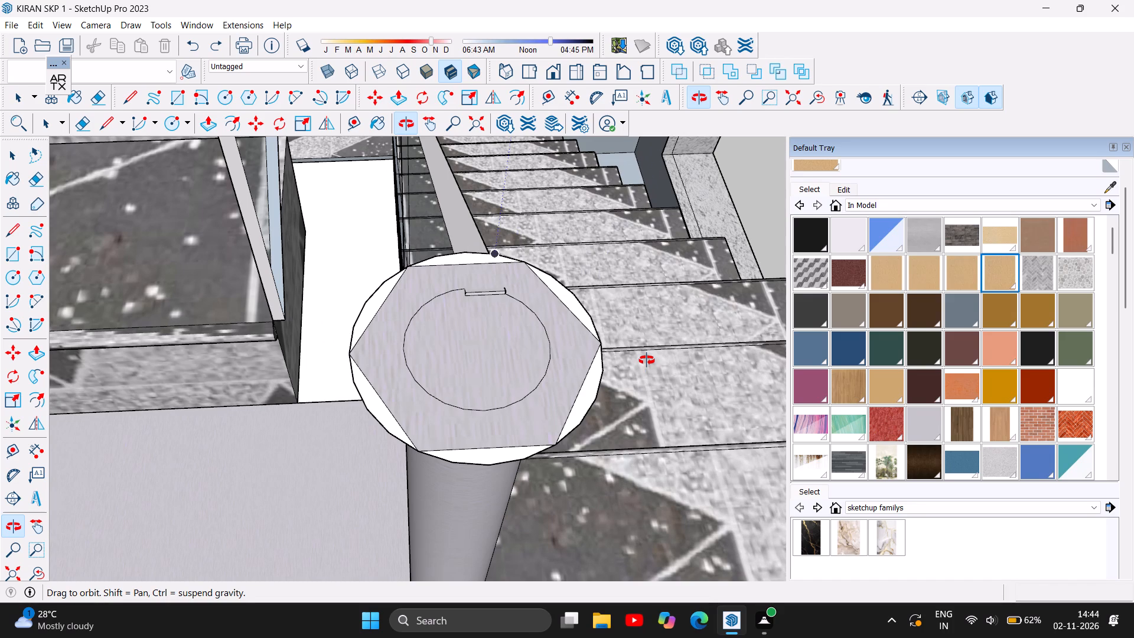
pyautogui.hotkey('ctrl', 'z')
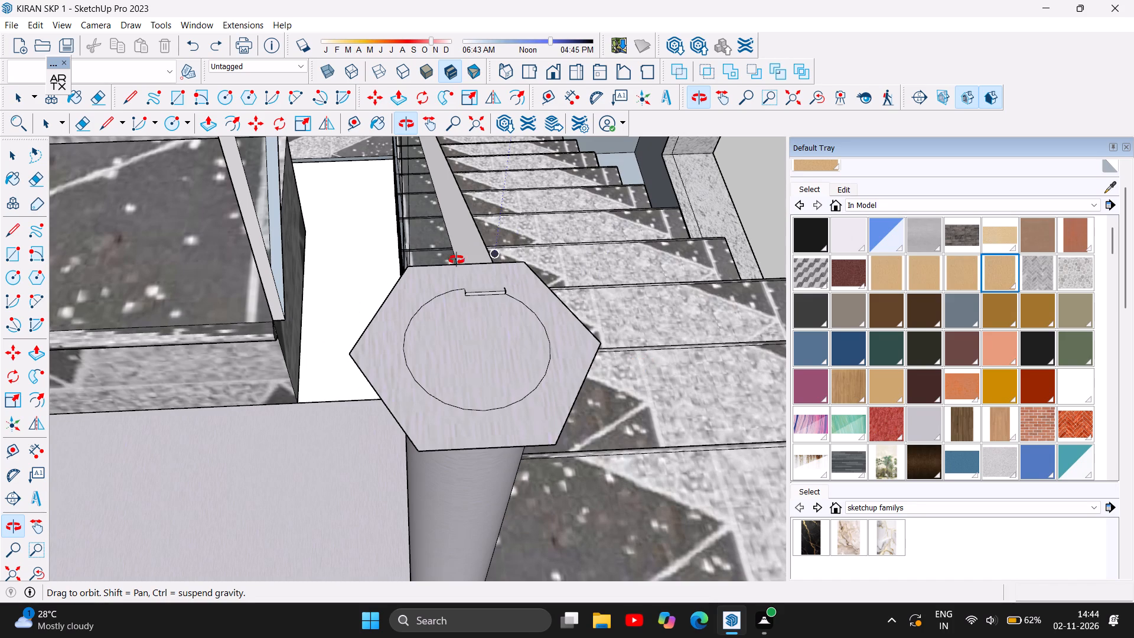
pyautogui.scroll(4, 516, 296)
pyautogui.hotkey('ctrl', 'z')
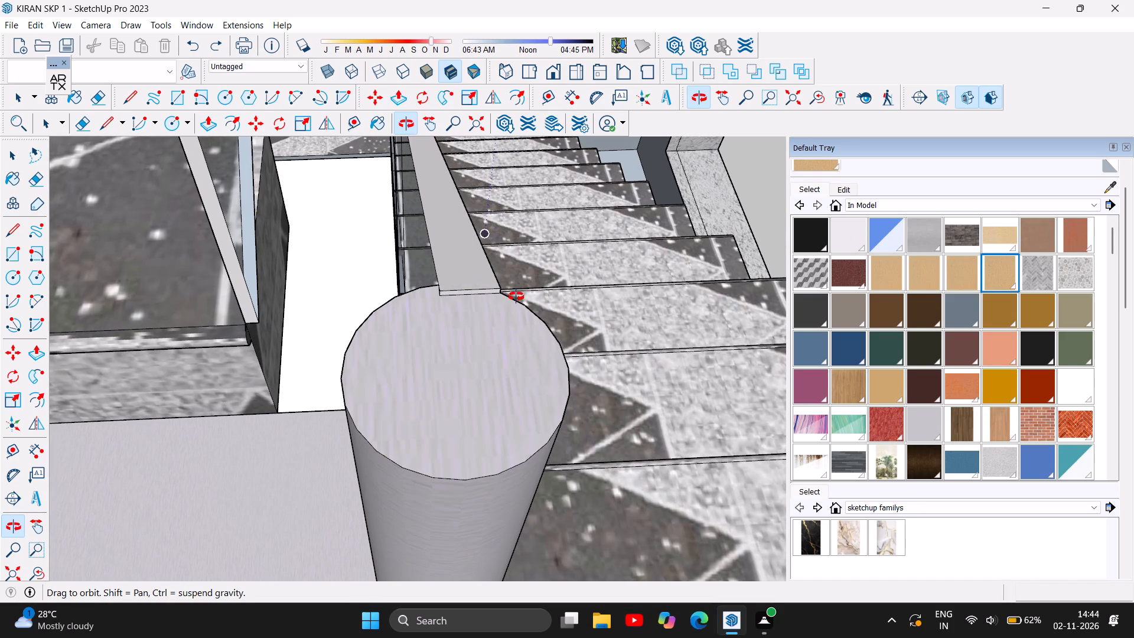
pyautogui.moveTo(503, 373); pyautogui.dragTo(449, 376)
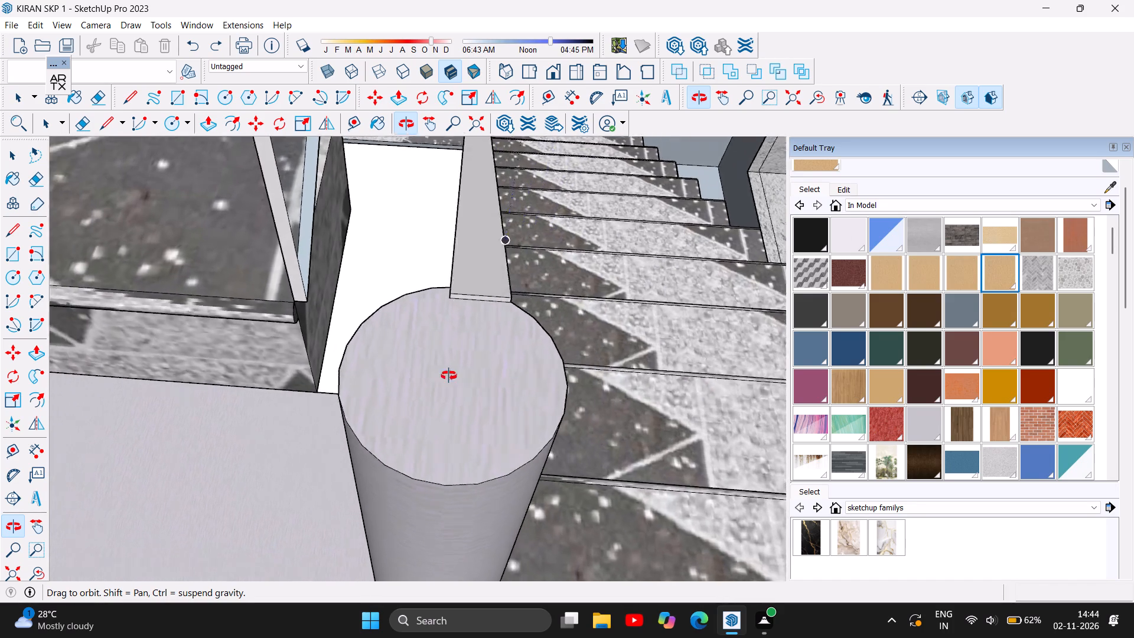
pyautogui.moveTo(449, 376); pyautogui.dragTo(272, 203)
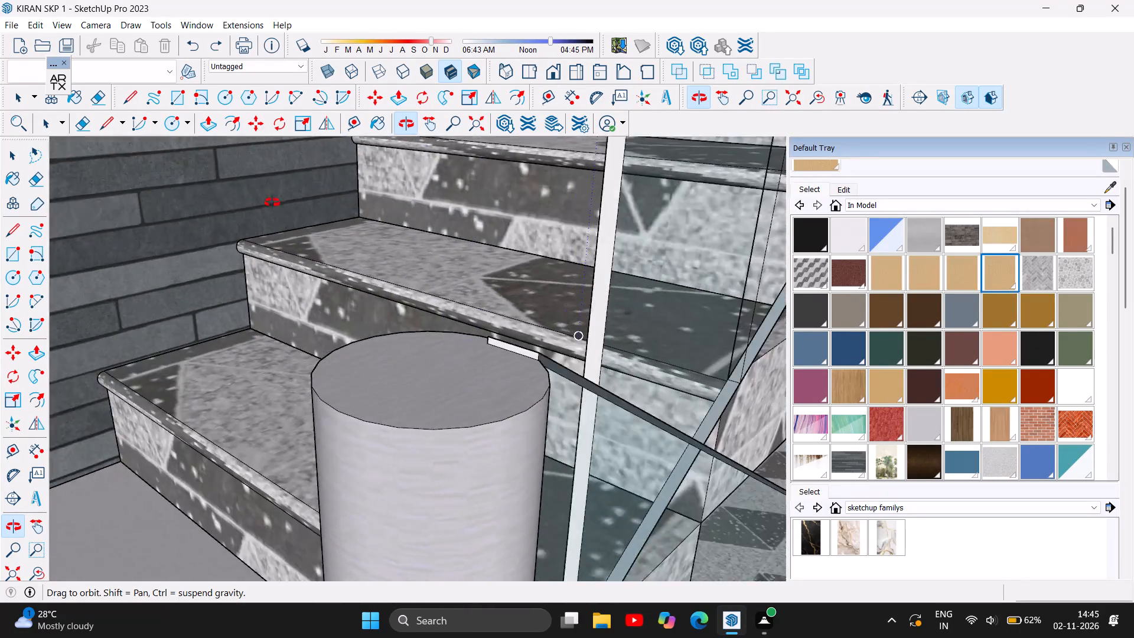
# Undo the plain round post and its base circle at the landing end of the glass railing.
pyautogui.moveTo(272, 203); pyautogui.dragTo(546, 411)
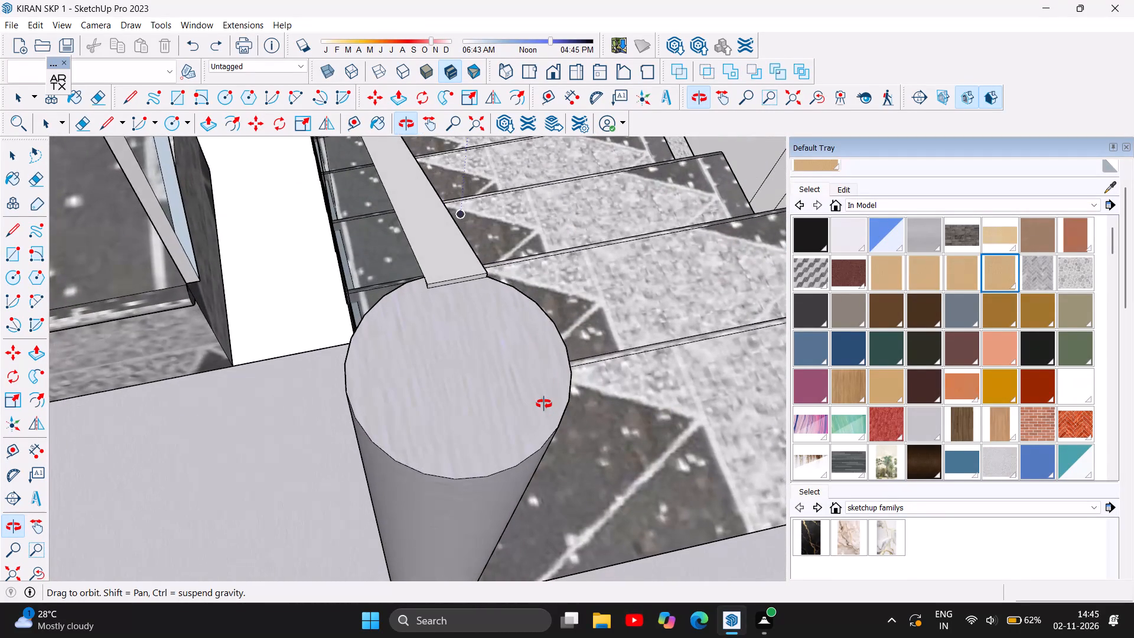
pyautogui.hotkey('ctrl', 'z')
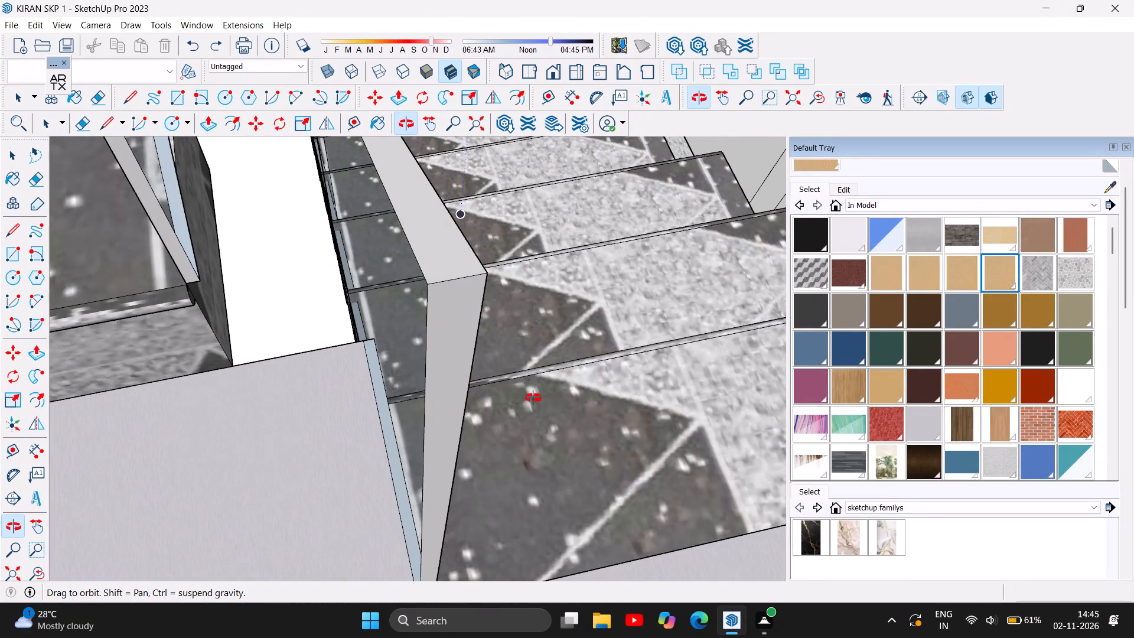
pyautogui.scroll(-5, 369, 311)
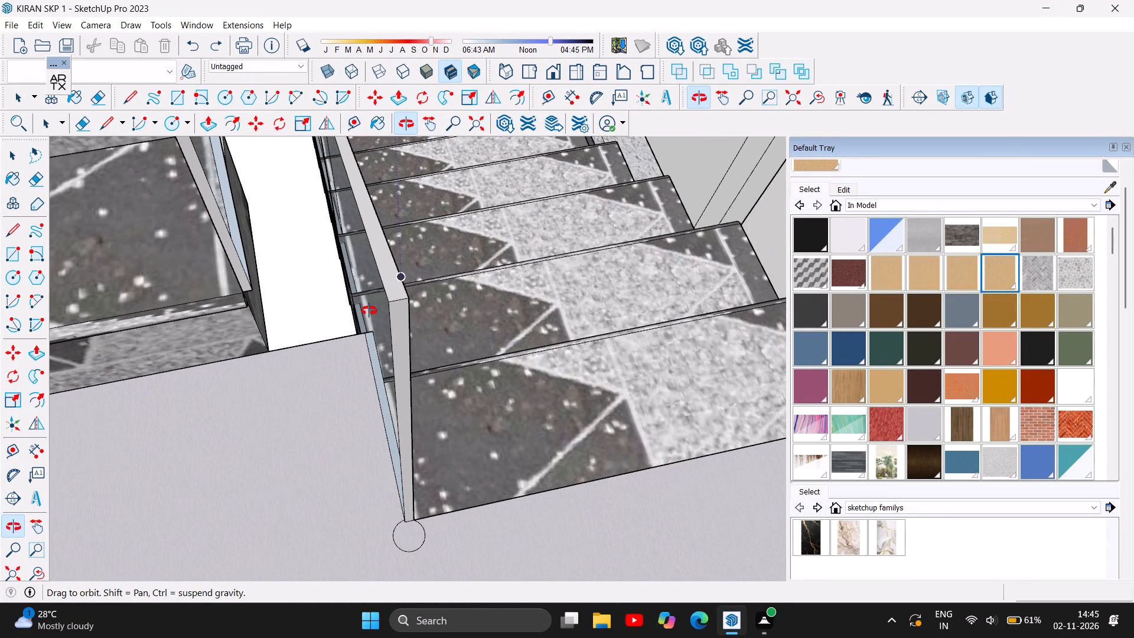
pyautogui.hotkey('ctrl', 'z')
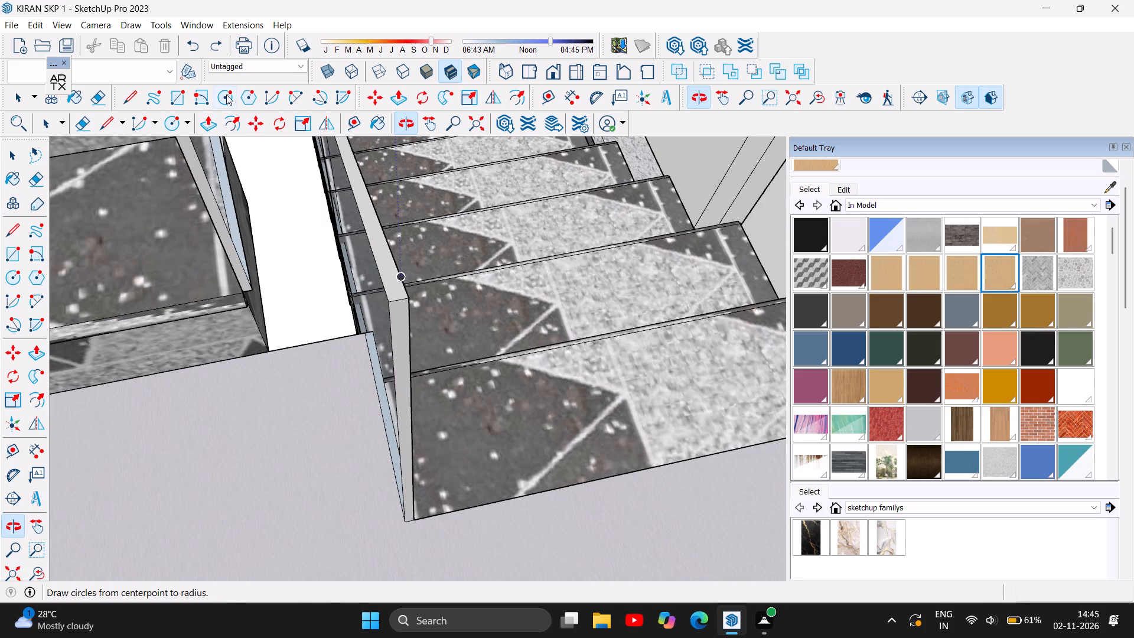
# Draw a 3/4" radius circle on the landing floor at the railing's end and extrude it upward about 2' 1/4" as a post.
pyautogui.click(226, 95)
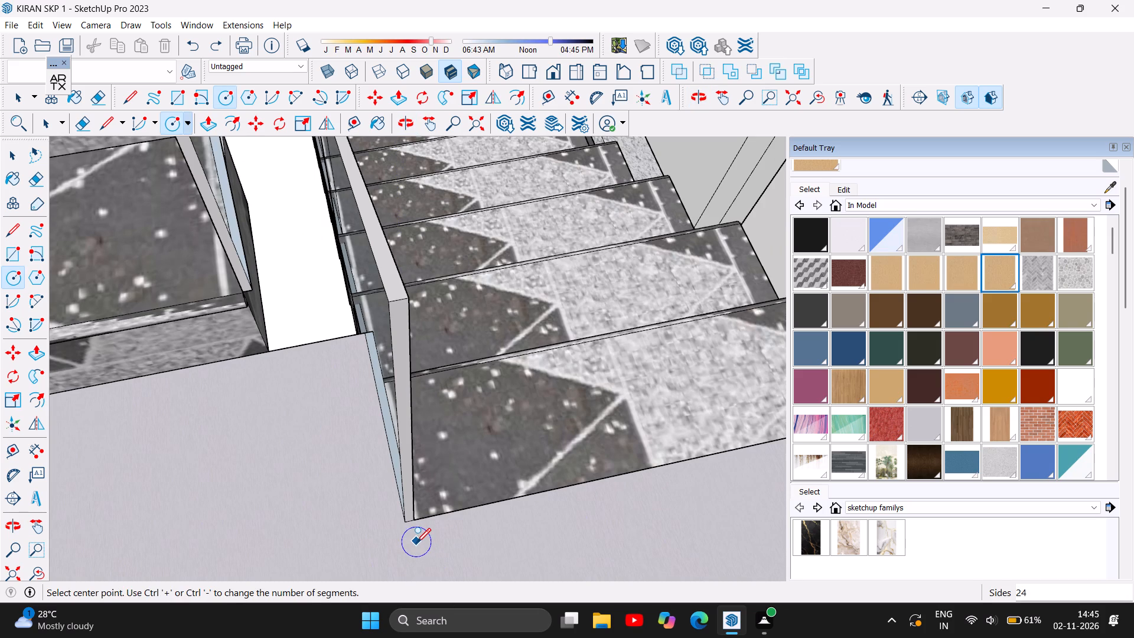
pyautogui.click(414, 538)
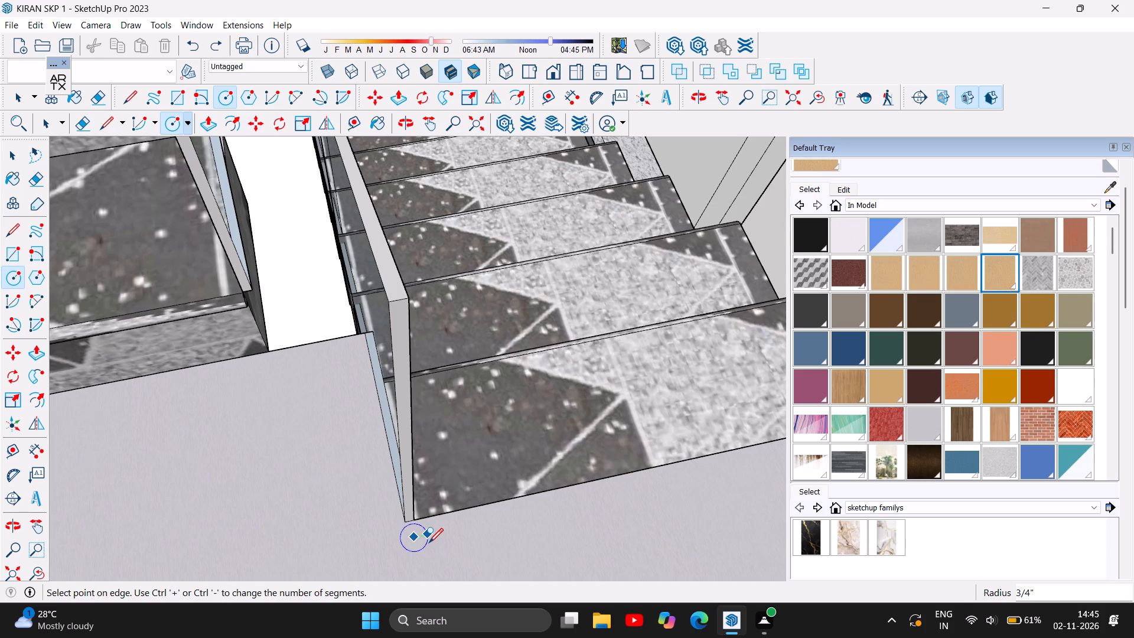
pyautogui.click(429, 542)
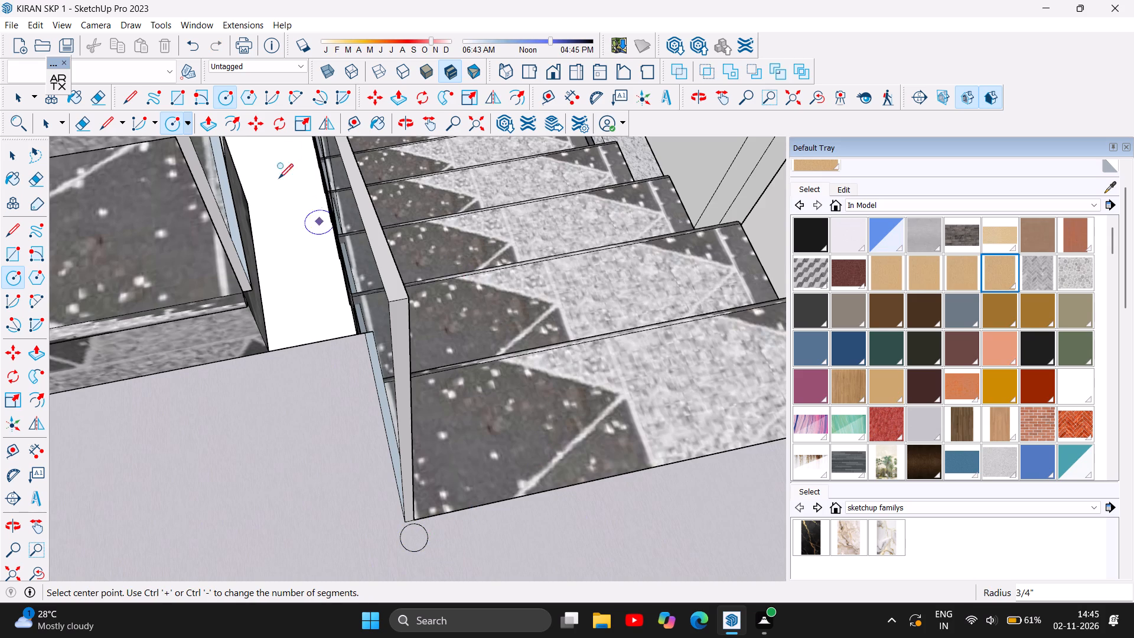
pyautogui.click(204, 122)
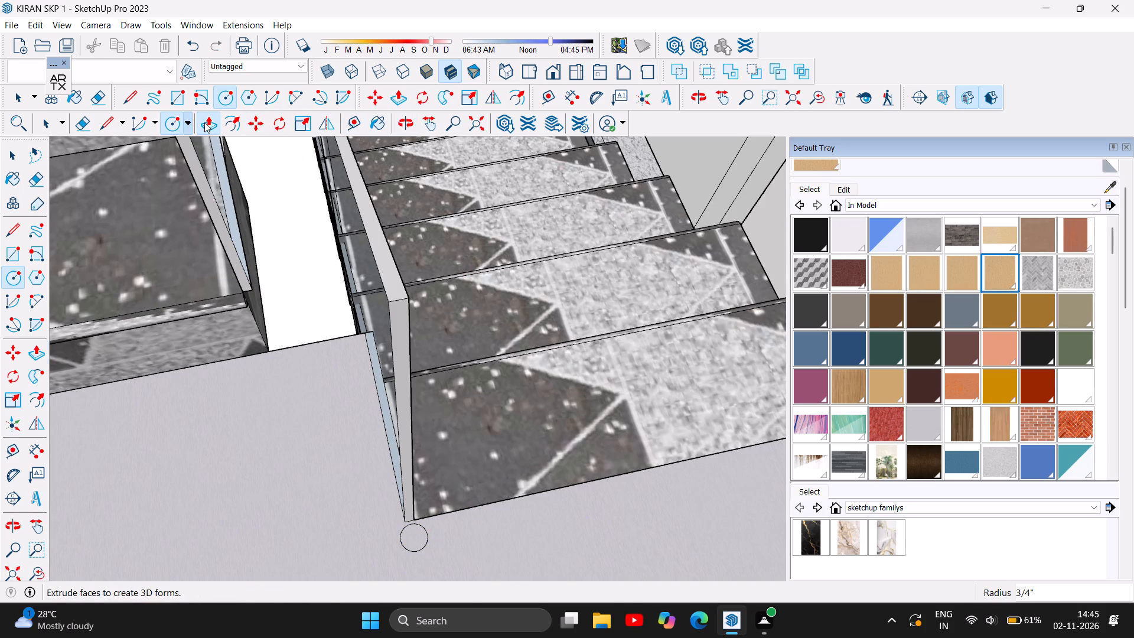
pyautogui.click(415, 531)
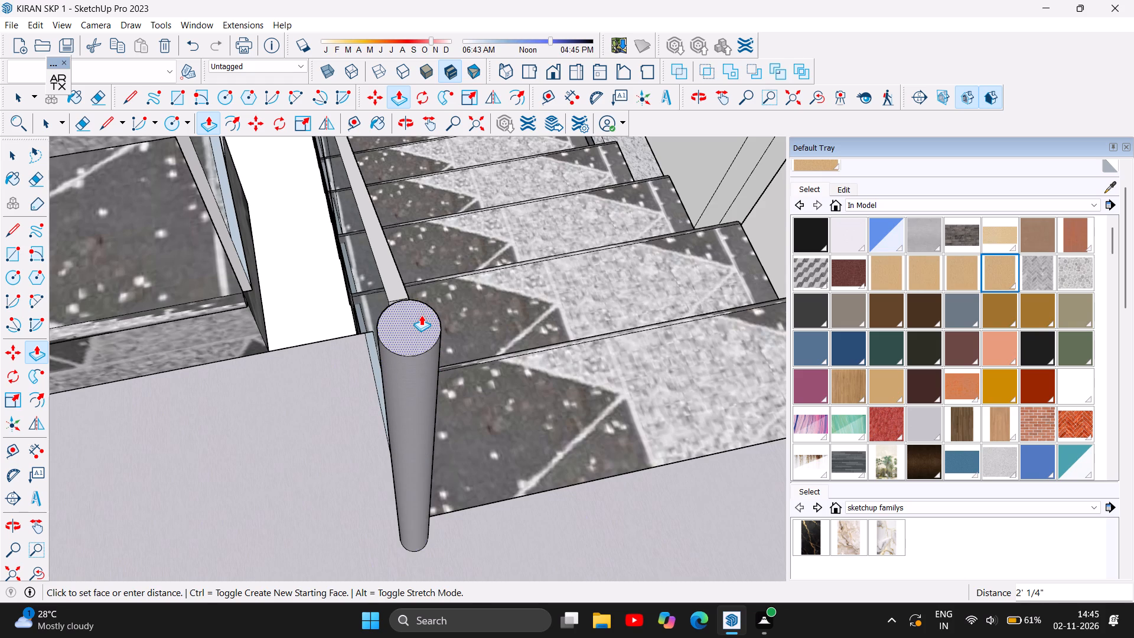
pyautogui.click(421, 315)
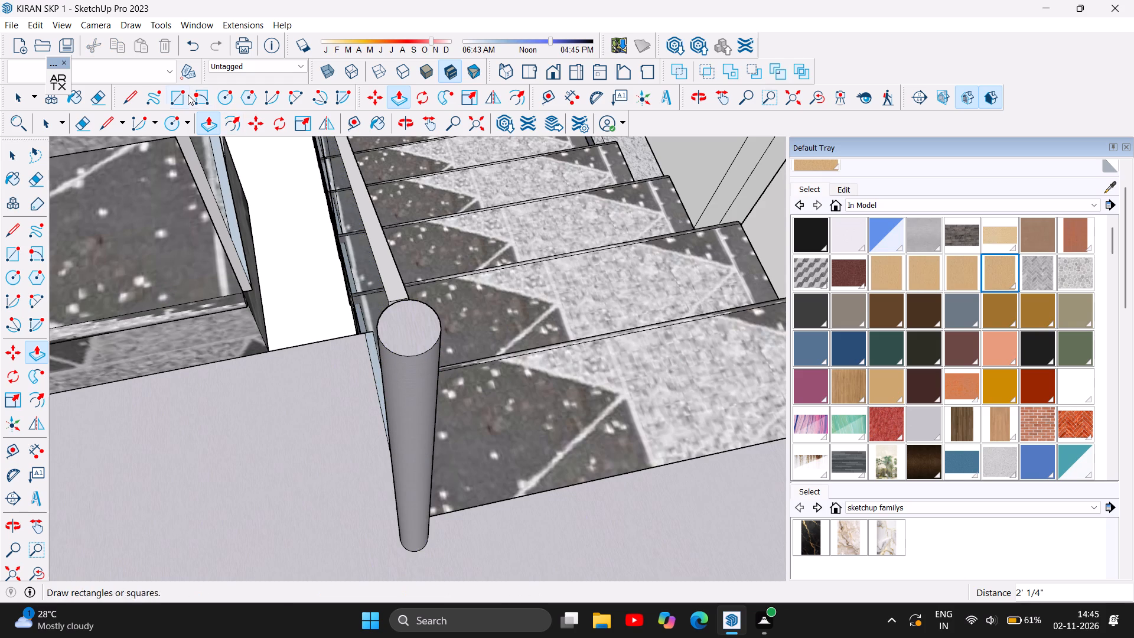
# Draw a six-sided polygon with an inscribed radius of about 1/2" centred on the post's top.
pyautogui.click(250, 98)
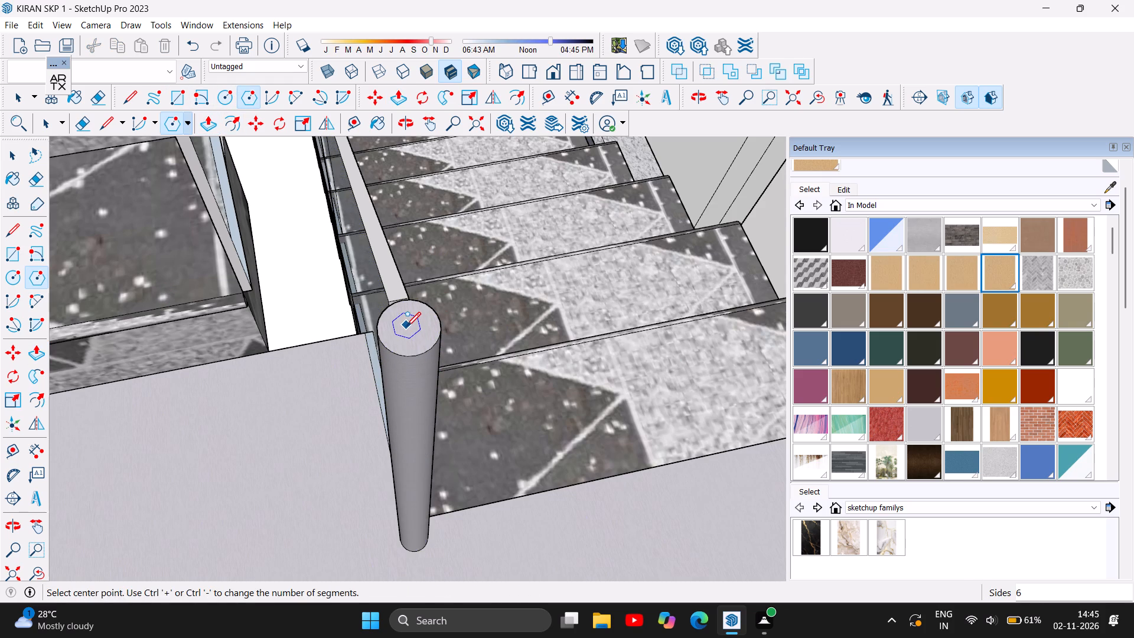
pyautogui.click(406, 325)
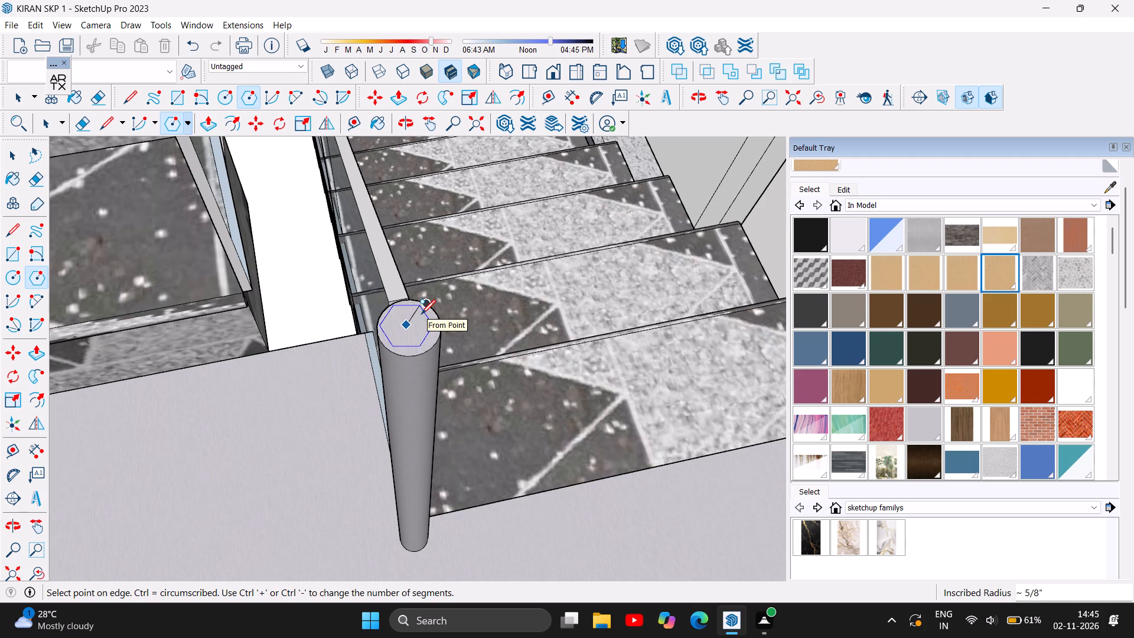
pyautogui.click(398, 344)
pyautogui.scroll(1, 428, 338)
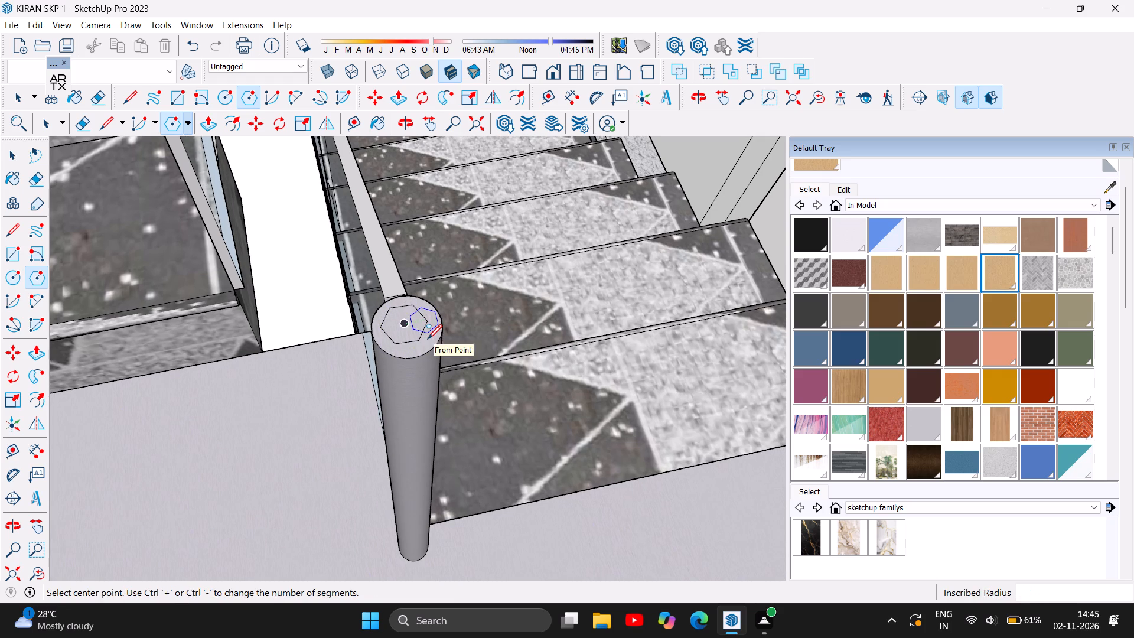
# Raise the post's rim around the hexagon by about 5/16", and extrude the hexagon upward by about 13/16".
pyautogui.click(204, 122)
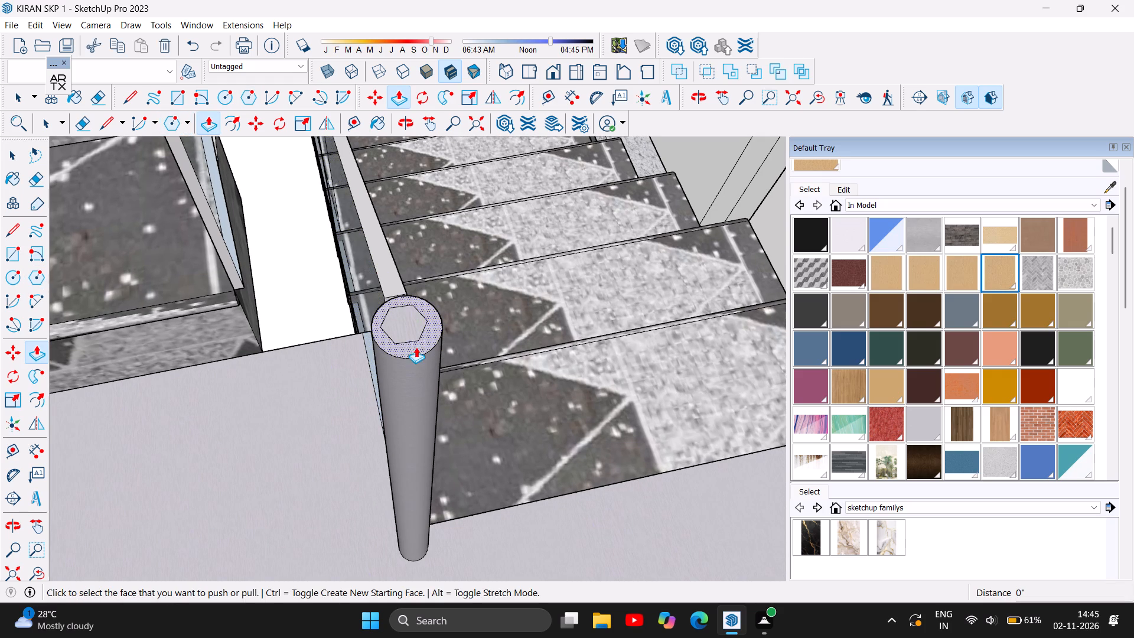
pyautogui.click(431, 330)
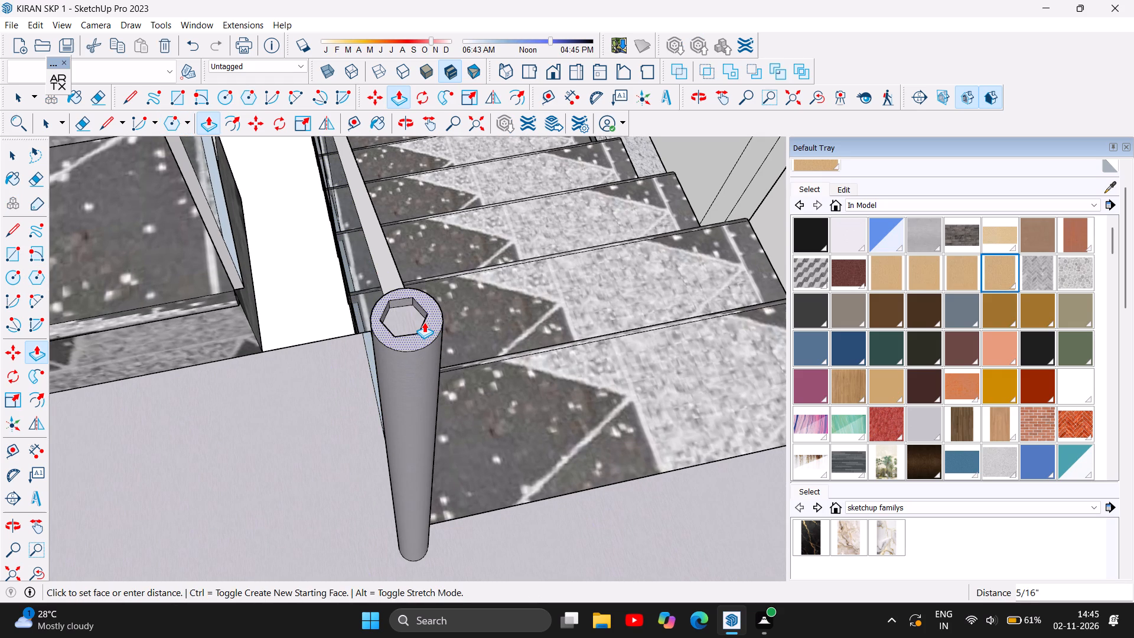
pyautogui.click(424, 322)
pyautogui.click(405, 317)
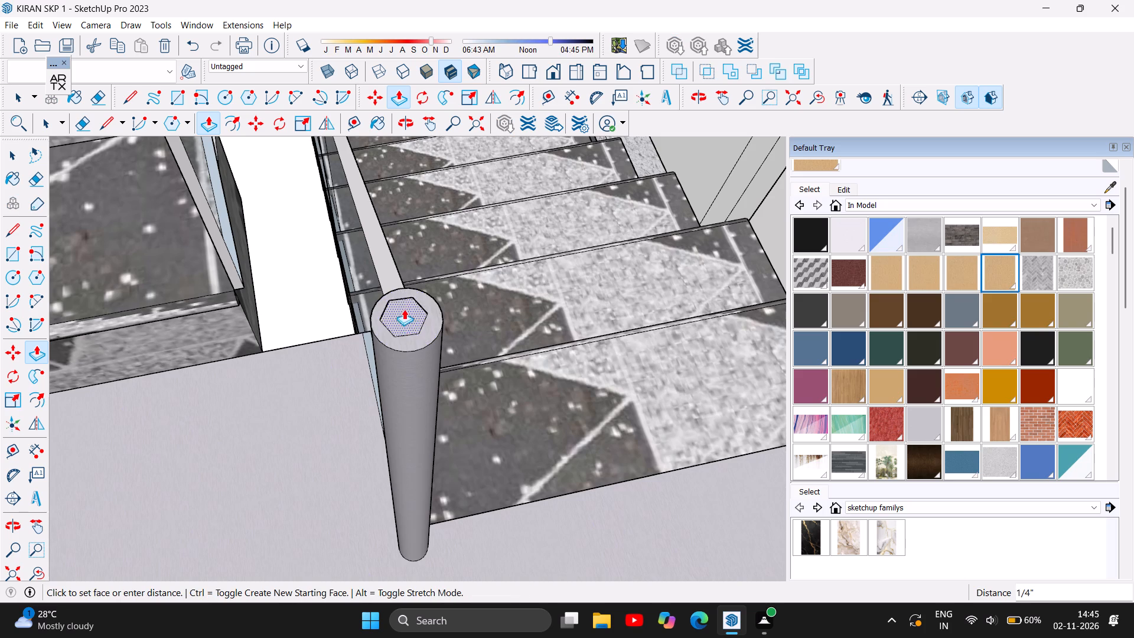
pyautogui.click(405, 297)
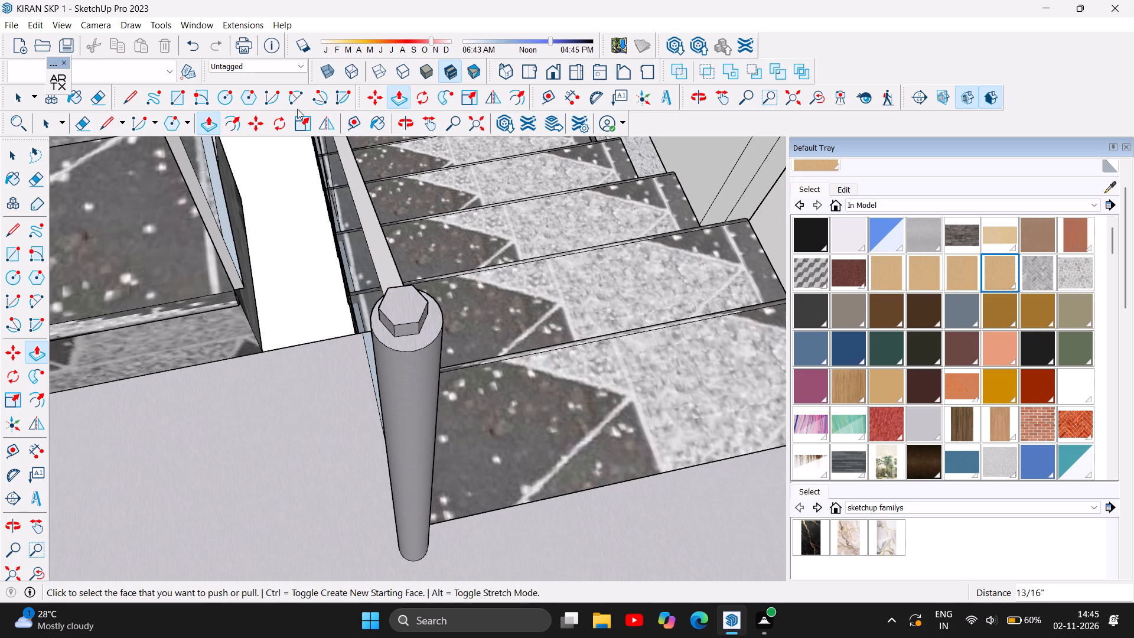
# Draw a circle of about 7/16" radius on the hexagonal cap's top and extrude it upward by about 11/16".
pyautogui.click(219, 97)
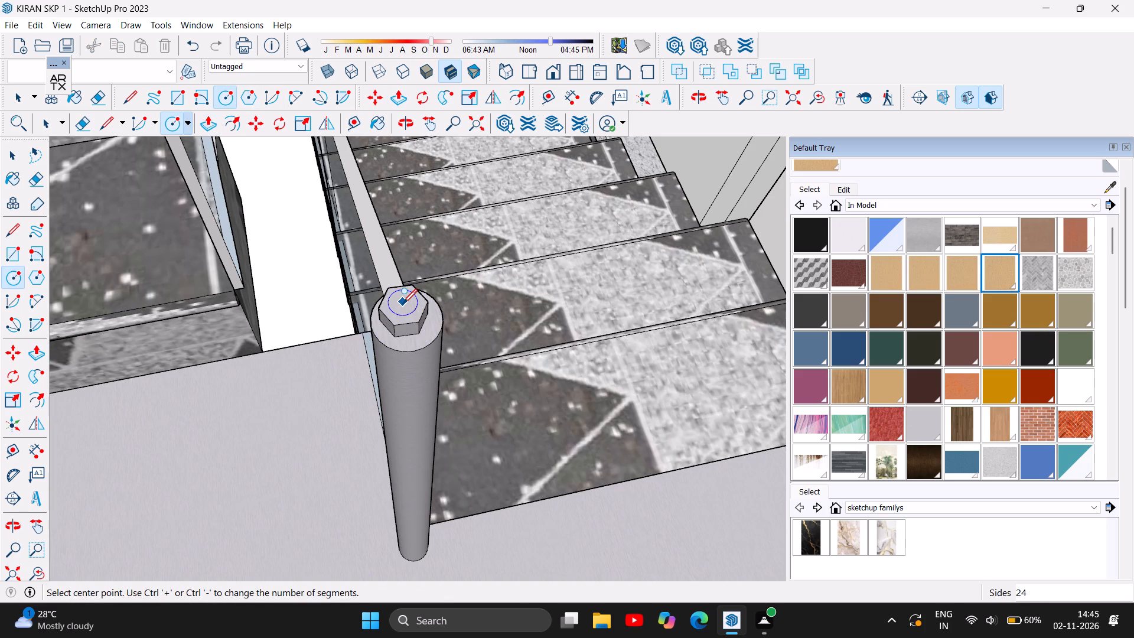
pyautogui.click(403, 302)
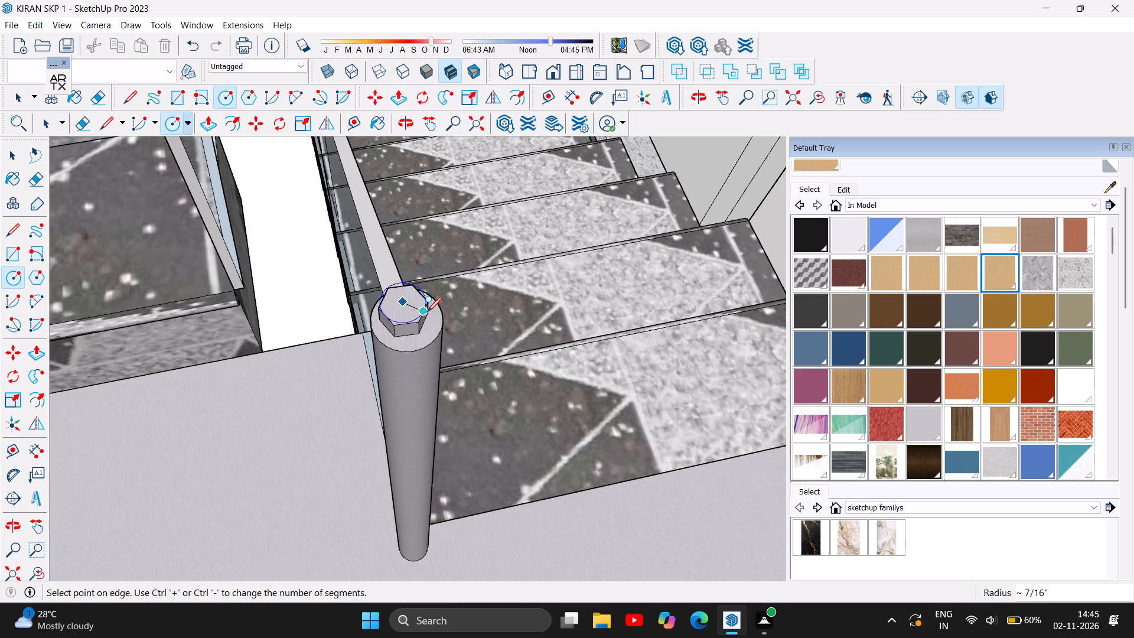
pyautogui.click(427, 311)
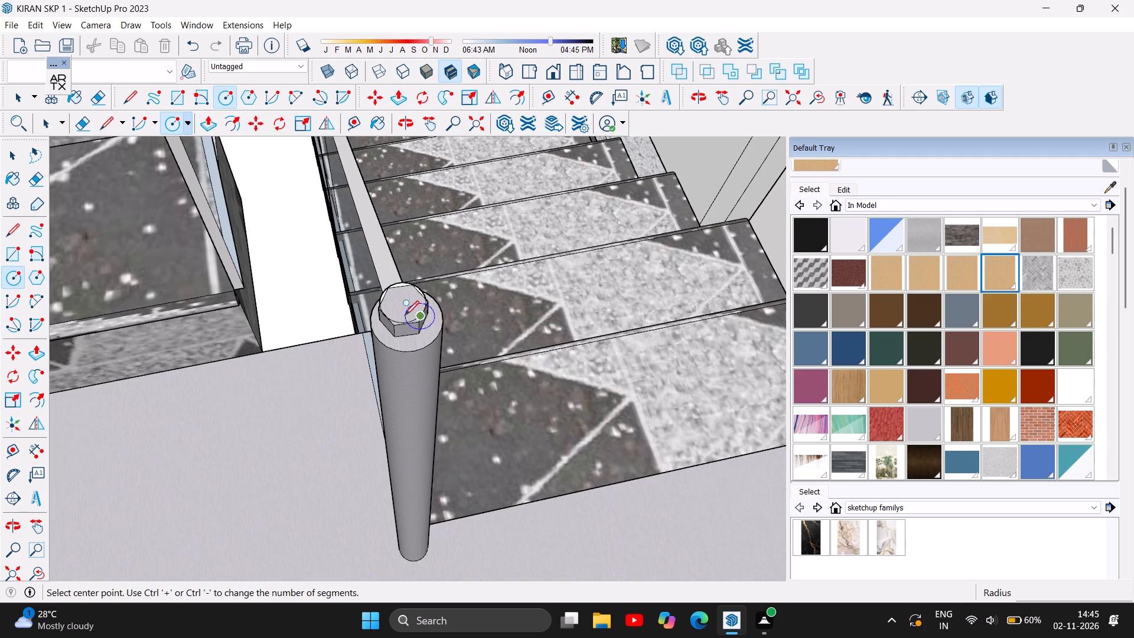
pyautogui.click(213, 128)
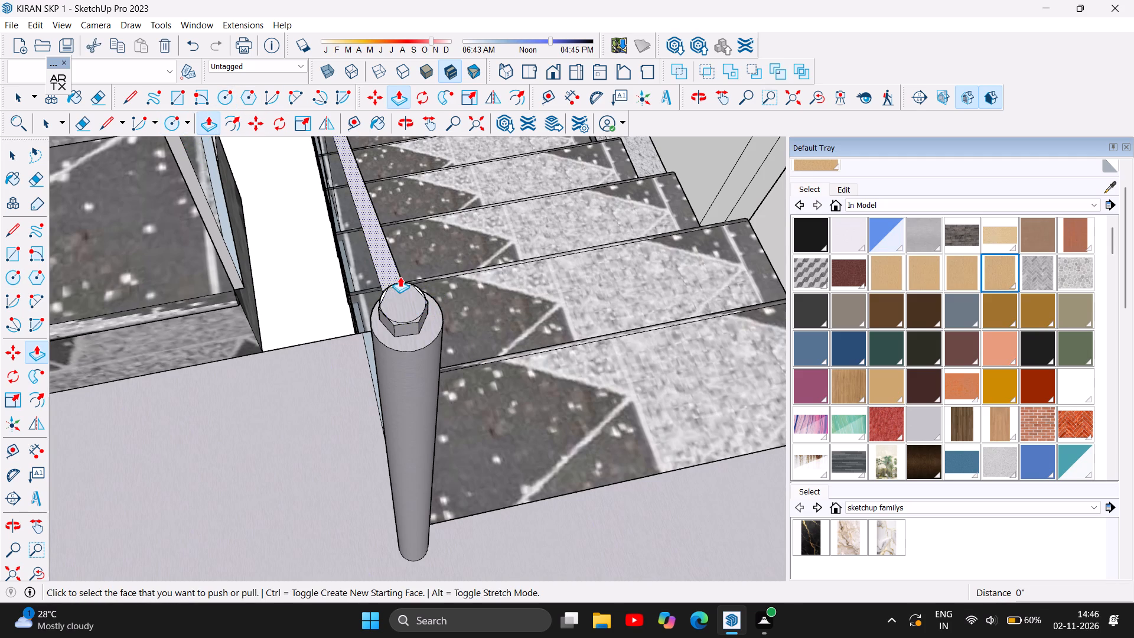
pyautogui.click(399, 293)
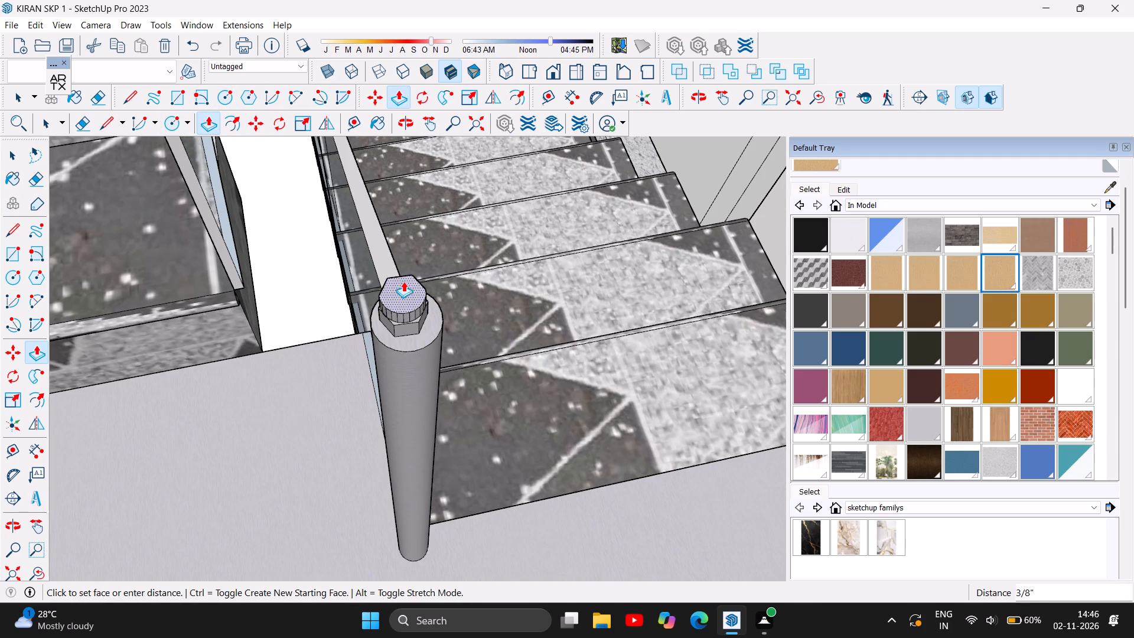
pyautogui.click(401, 274)
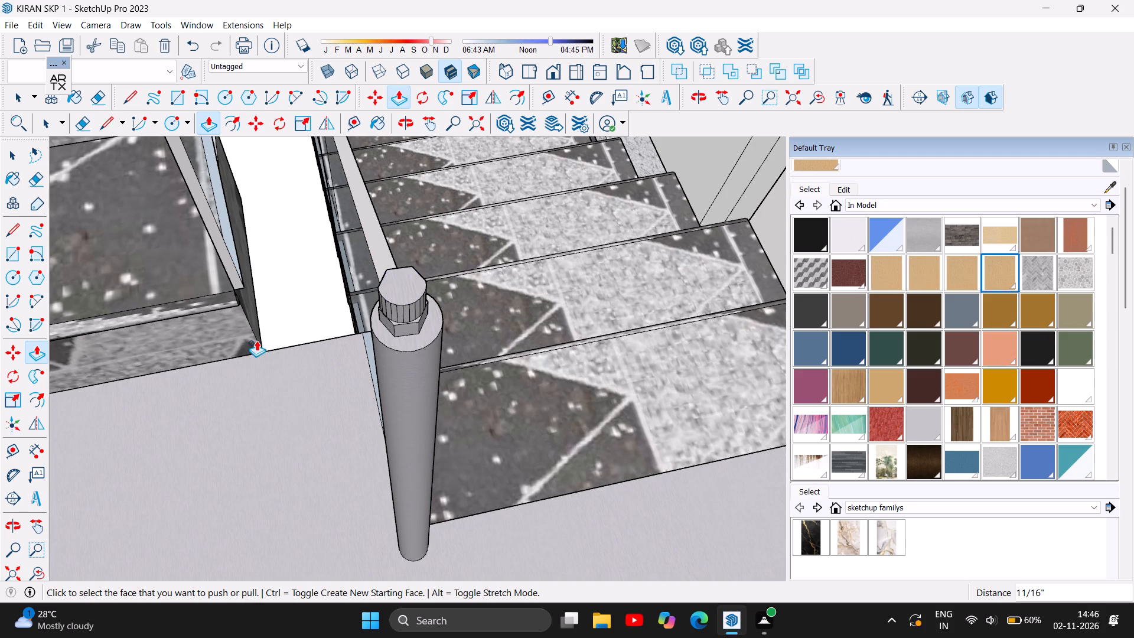
# Examine the capped post and its position beside the railing and stairs from several angles.
pyautogui.scroll(-3, 455, 339)
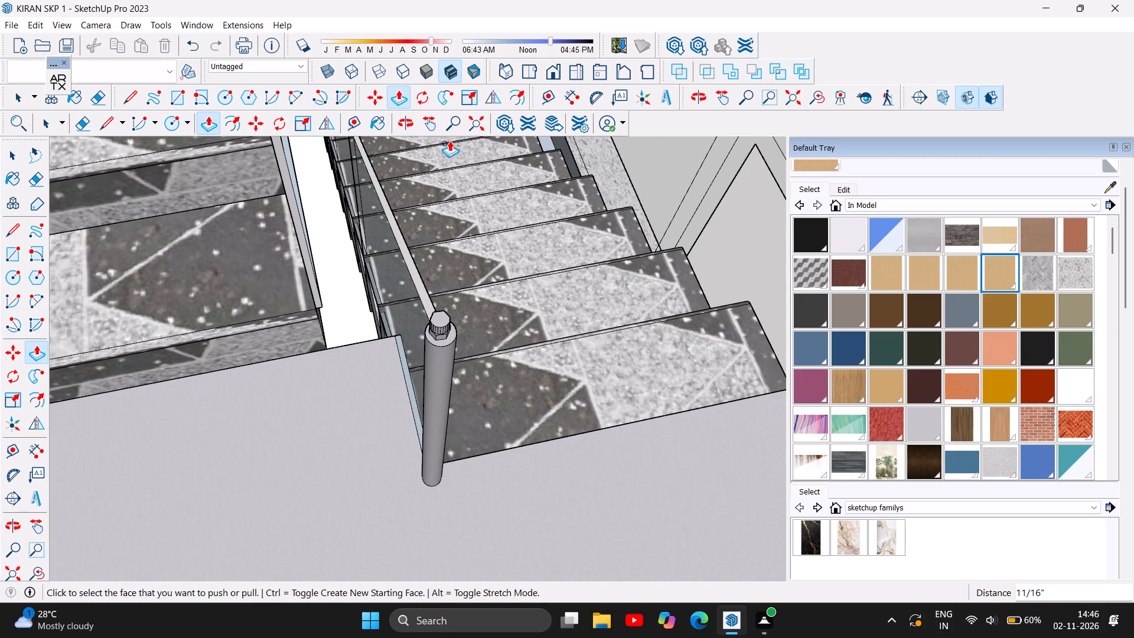
pyautogui.click(408, 119)
pyautogui.moveTo(537, 393); pyautogui.dragTo(216, 253)
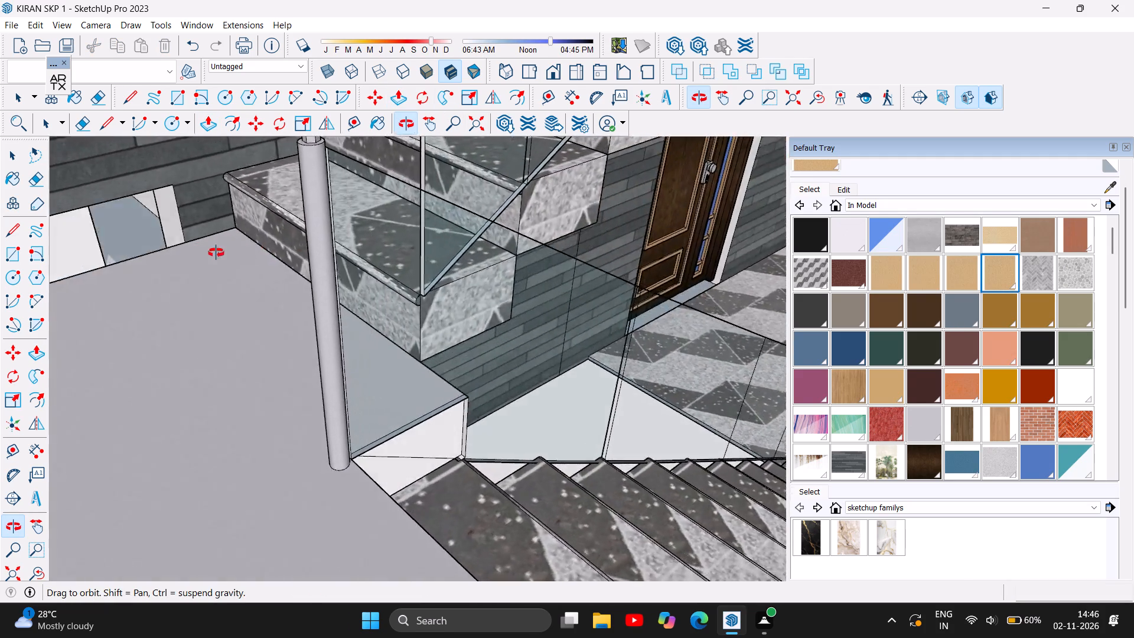
pyautogui.moveTo(216, 253); pyautogui.dragTo(487, 314)
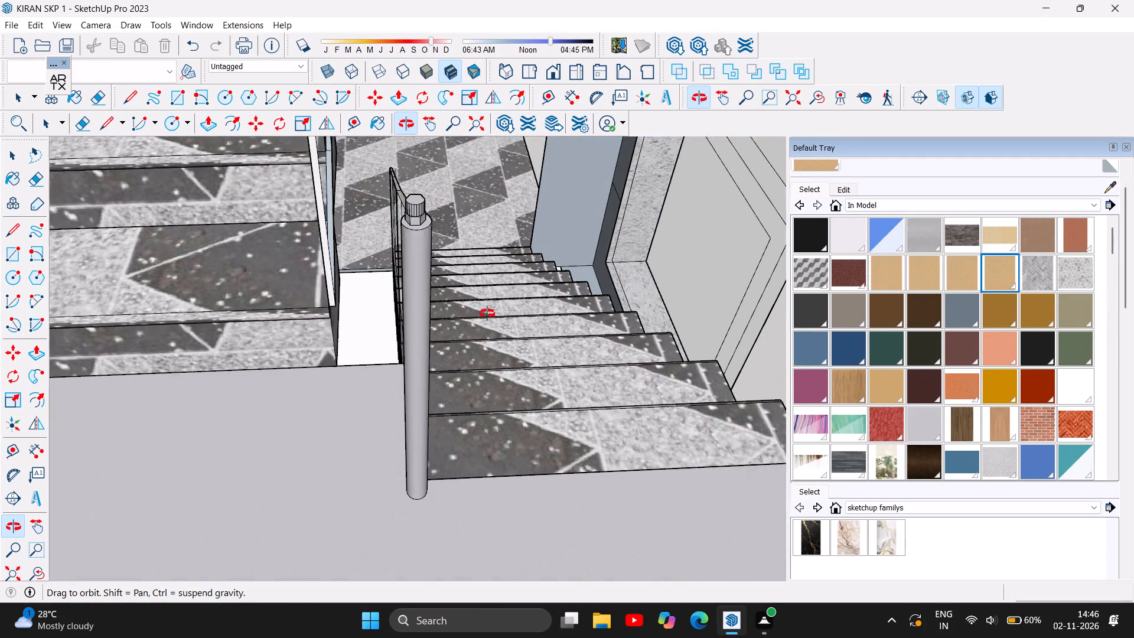
pyautogui.moveTo(487, 314); pyautogui.dragTo(490, 317)
pyautogui.moveTo(382, 336); pyautogui.dragTo(390, 331)
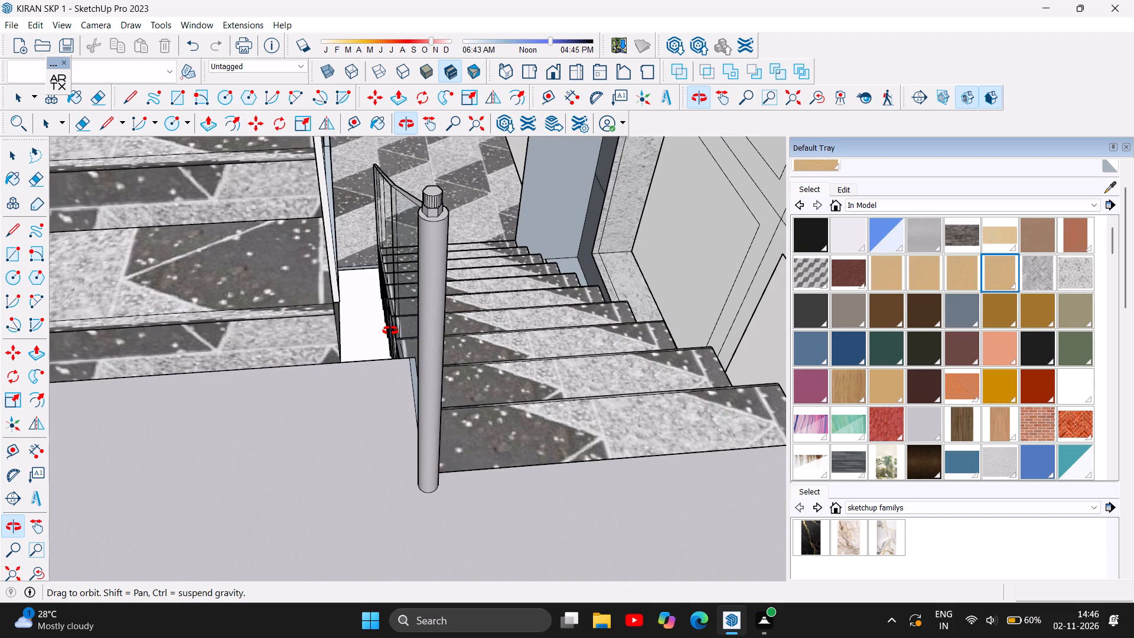
pyautogui.moveTo(390, 331); pyautogui.dragTo(356, 338)
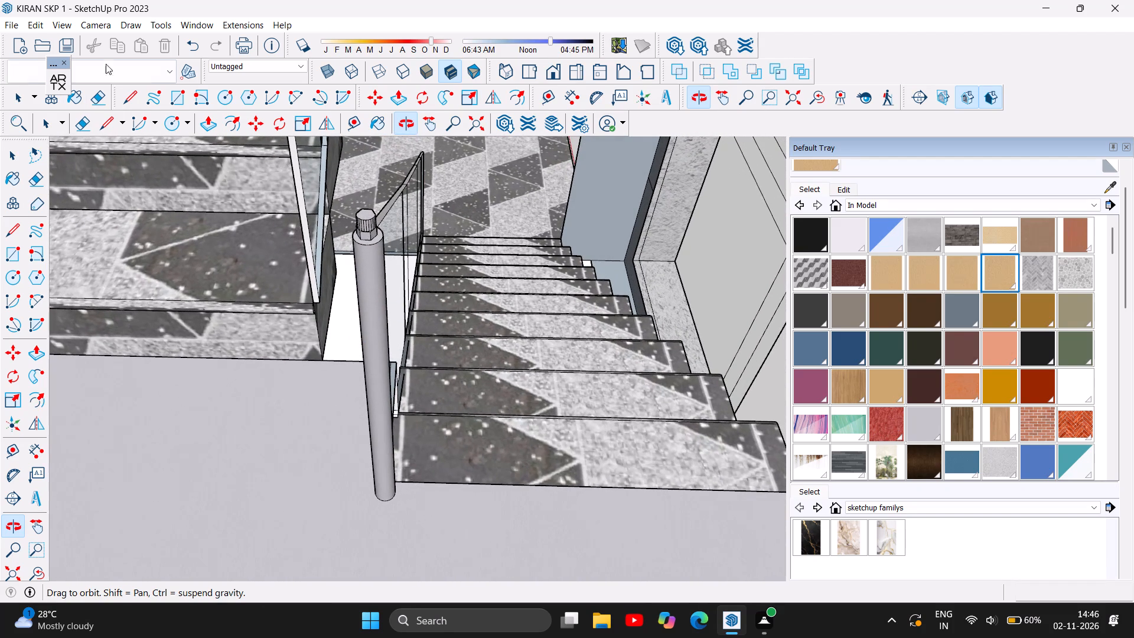
# Draw a line about 1' 7/8" across the landing from the stairwell gap's corner beside the post, followed by a 2' line straight up.
pyautogui.click(129, 99)
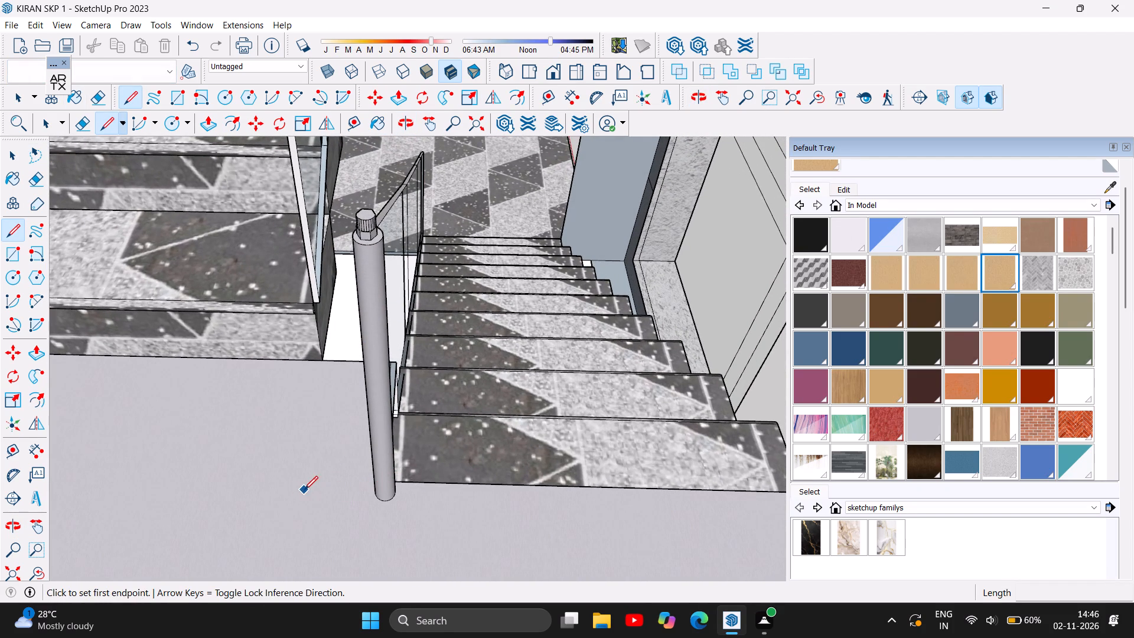
pyautogui.click(326, 355)
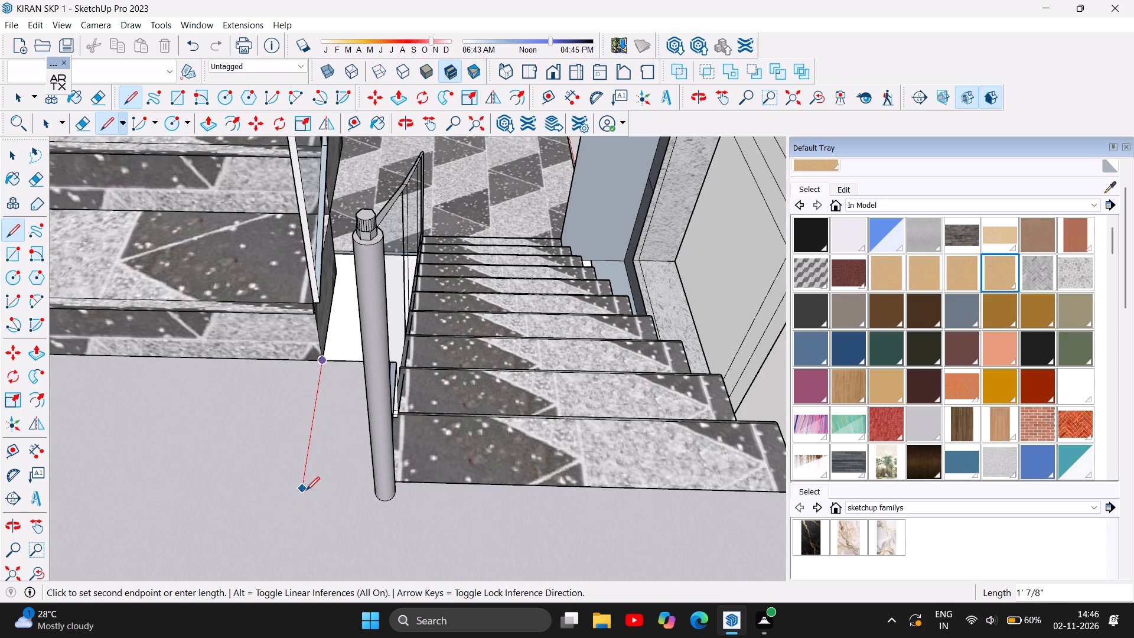
pyautogui.click(306, 494)
pyautogui.scroll(1, 305, 493)
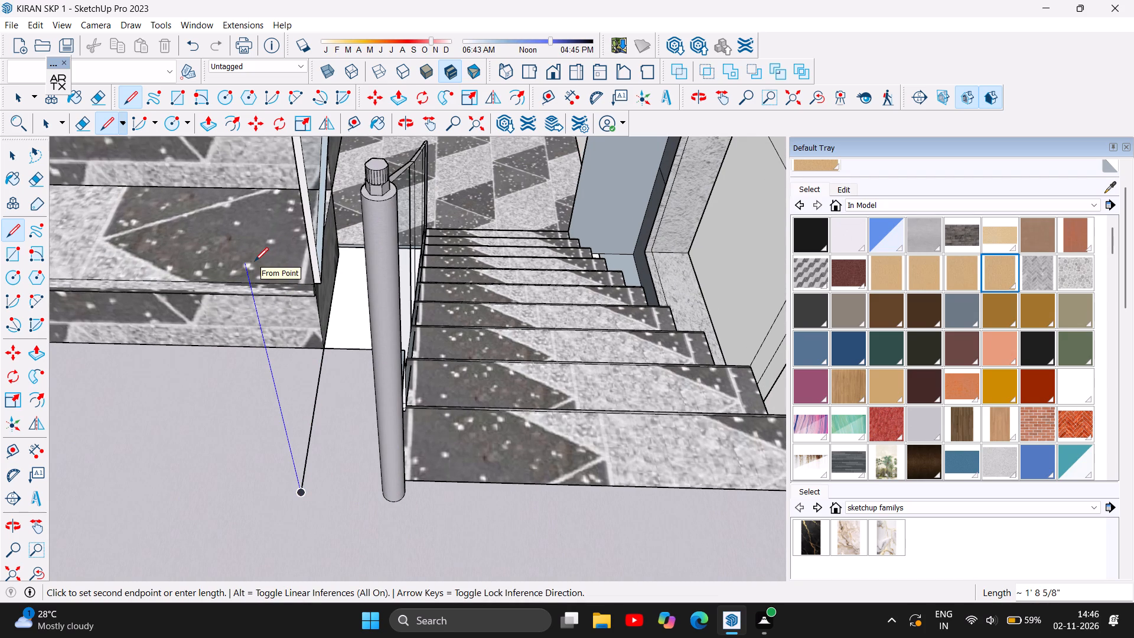
pyautogui.write("2'")
pyautogui.press('Return')
pyautogui.scroll(-2, 126, 419)
pyautogui.scroll(-5, 194, 554)
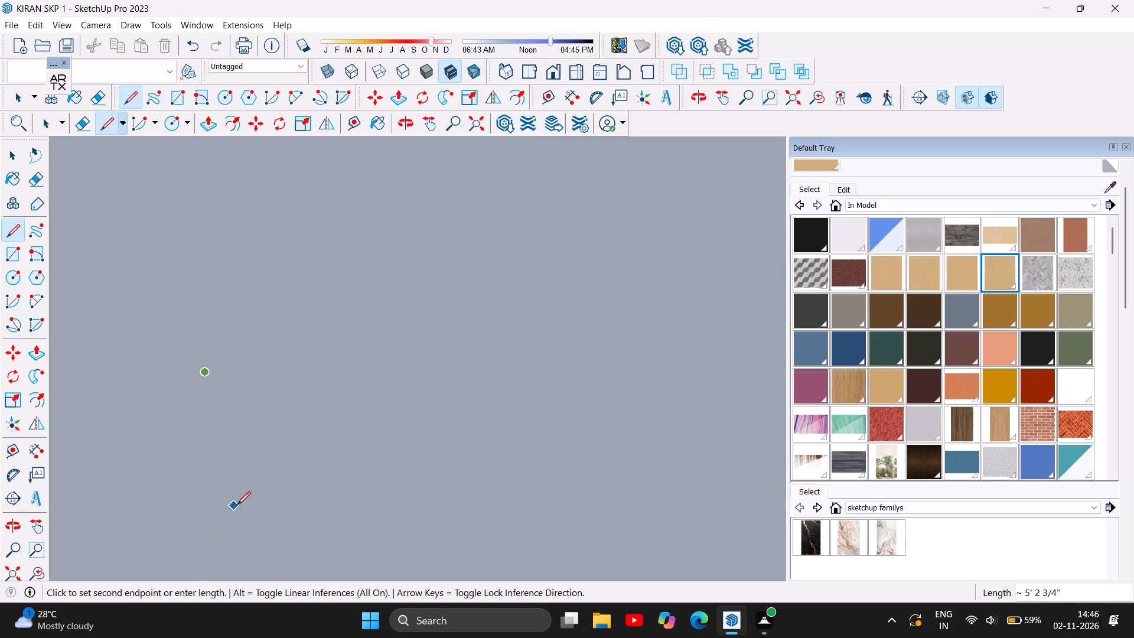
pyautogui.scroll(2, 240, 501)
pyautogui.scroll(2, 302, 435)
pyautogui.press('Escape')
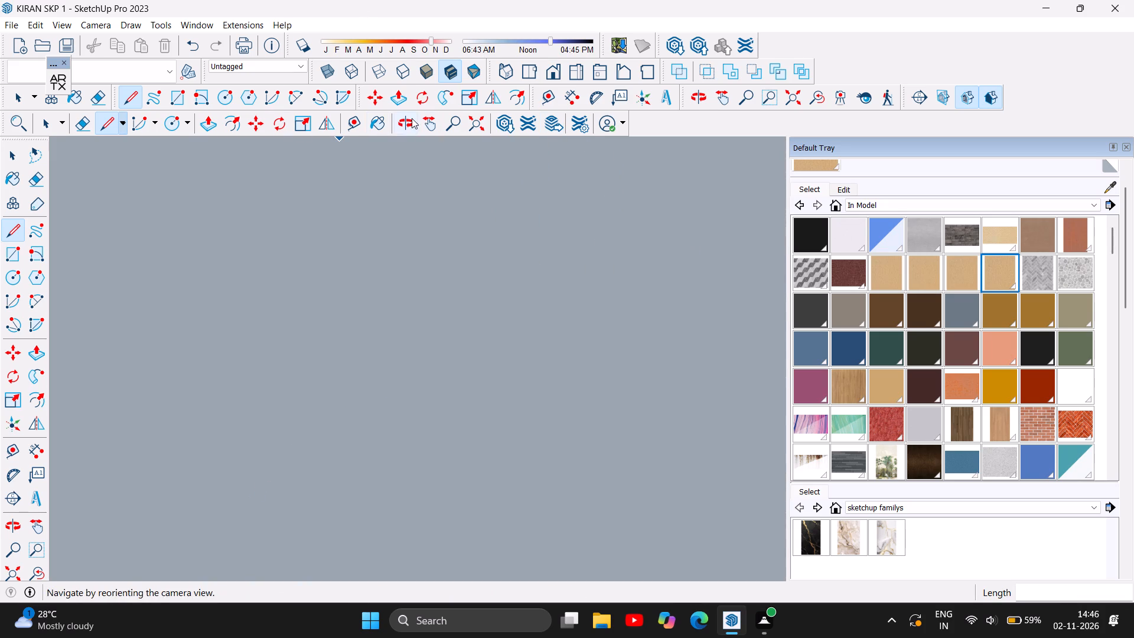
# Examine the house's exterior as a whole, including the arched stair window front and both side walls.
pyautogui.click(410, 122)
pyautogui.moveTo(647, 455); pyautogui.dragTo(320, 450)
pyautogui.moveTo(529, 450); pyautogui.dragTo(281, 397)
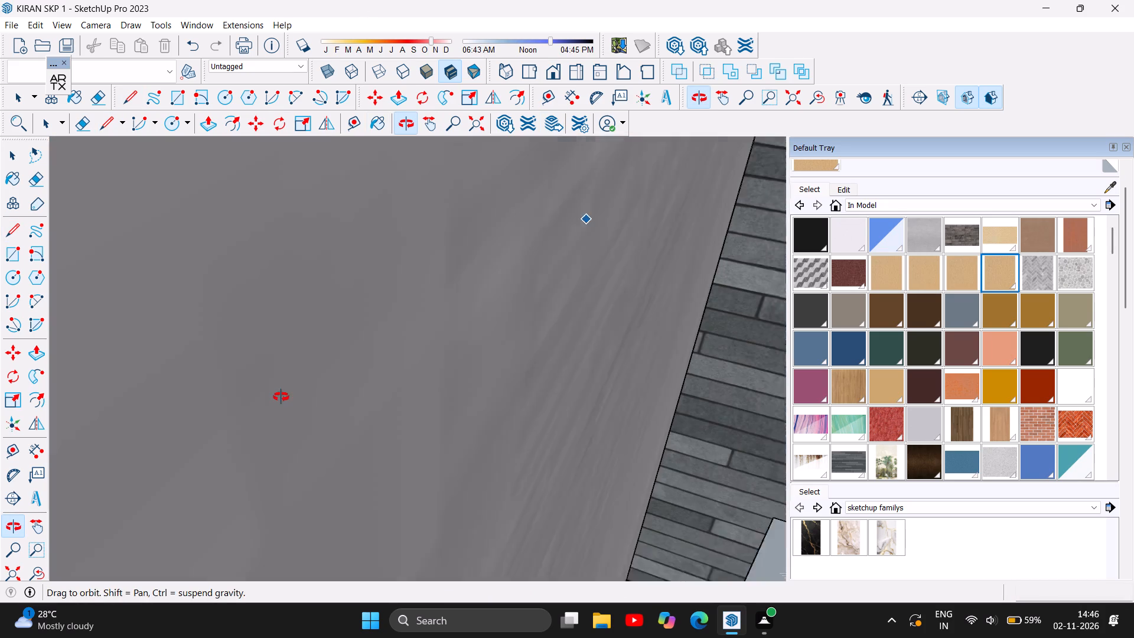
pyautogui.moveTo(281, 397); pyautogui.dragTo(280, 397)
pyautogui.scroll(-3, 373, 408)
pyautogui.scroll(-2, 440, 393)
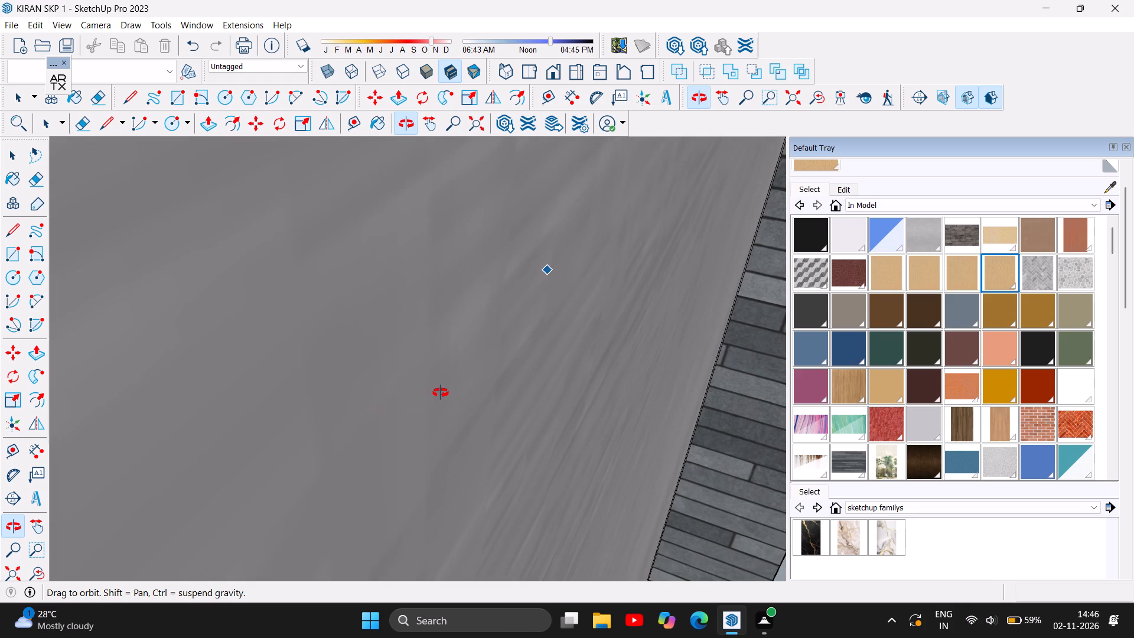
pyautogui.scroll(-8, 441, 393)
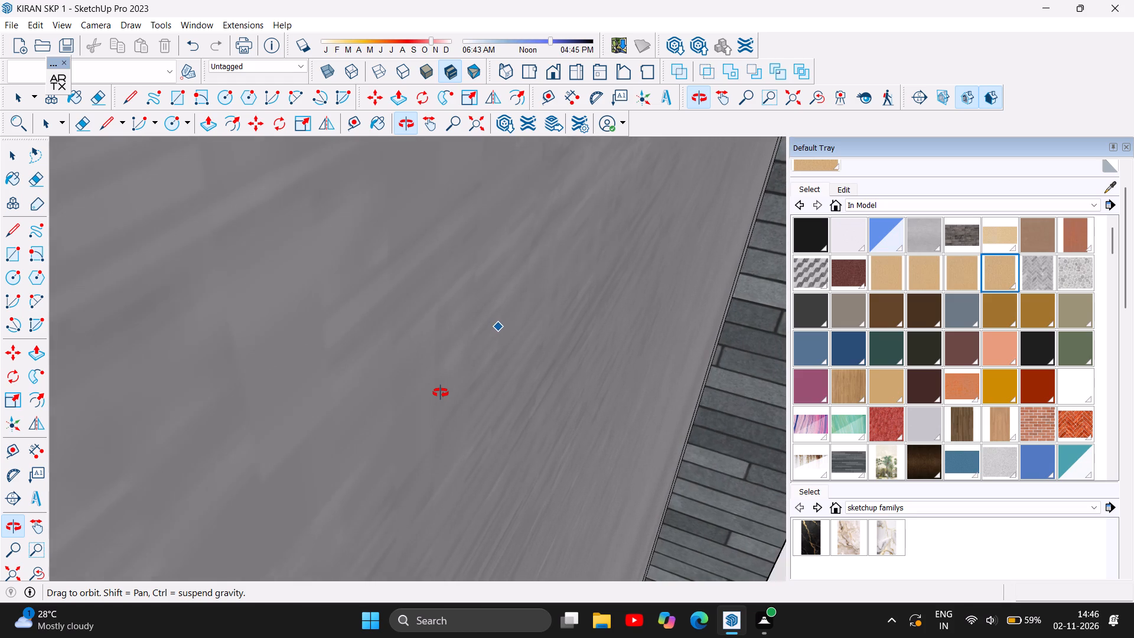
pyautogui.scroll(-6, 441, 393)
pyautogui.moveTo(586, 412); pyautogui.dragTo(544, 376)
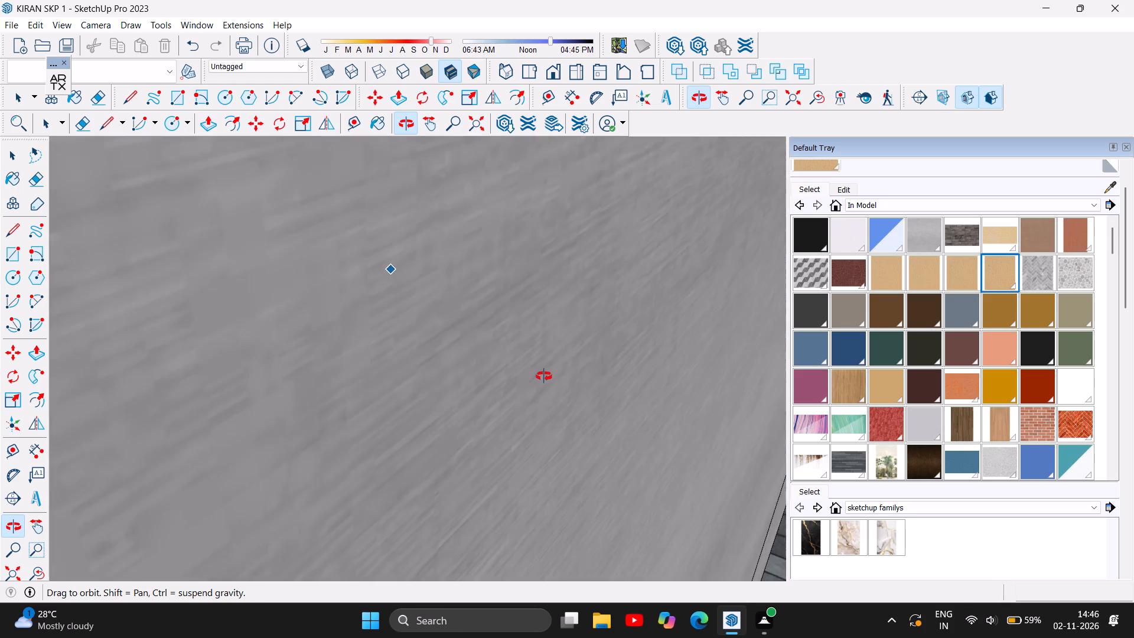
pyautogui.moveTo(544, 376); pyautogui.dragTo(570, 370)
pyautogui.scroll(-2, 569, 368)
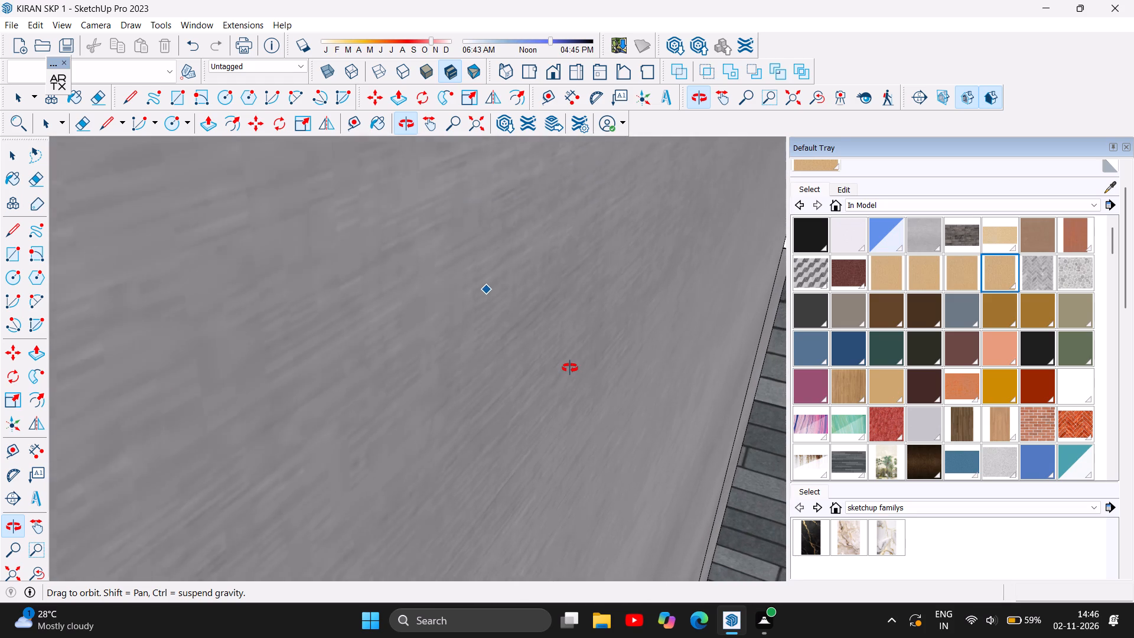
pyautogui.scroll(-4, 570, 368)
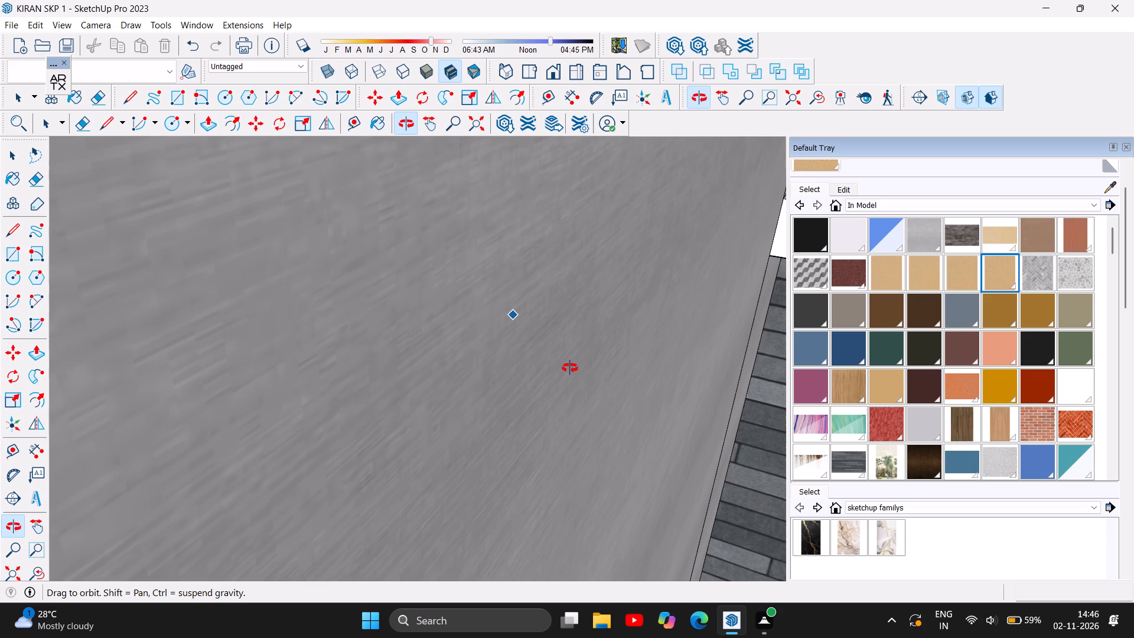
pyautogui.scroll(-4, 570, 368)
pyautogui.scroll(1, 702, 357)
pyautogui.scroll(-1, 702, 357)
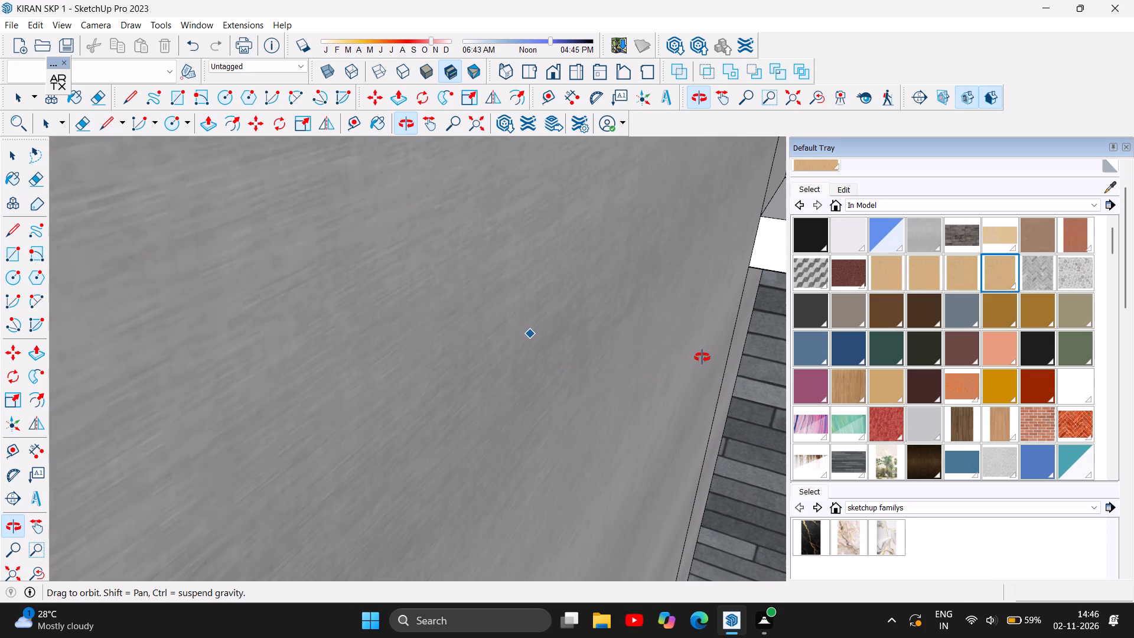
pyautogui.scroll(-6, 702, 357)
pyautogui.moveTo(667, 369); pyautogui.dragTo(469, 350)
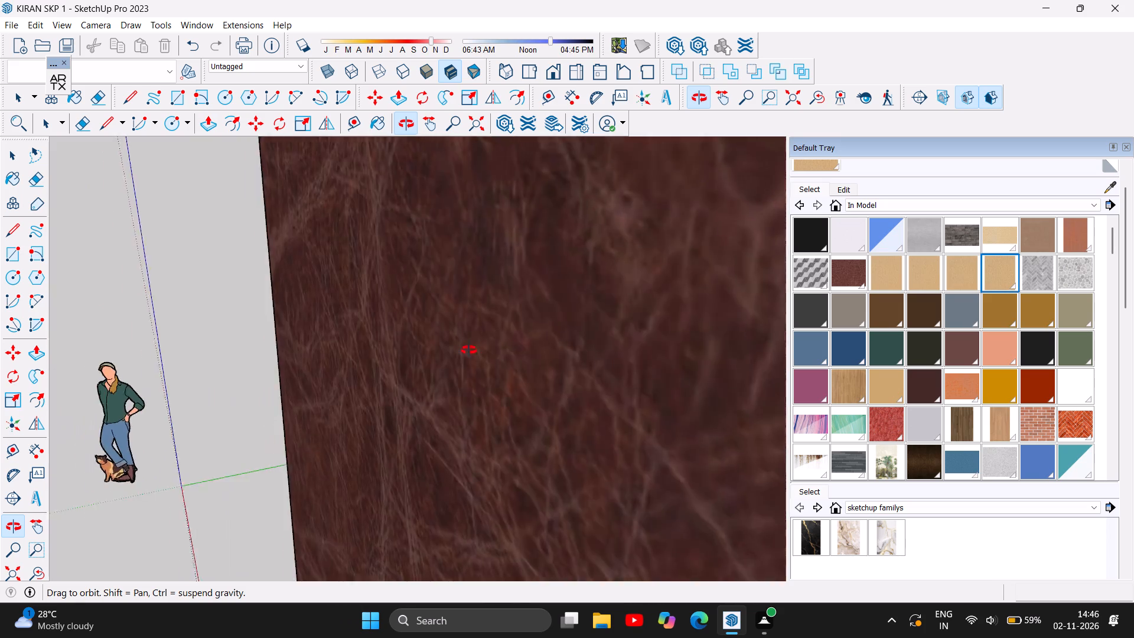
pyautogui.moveTo(469, 350); pyautogui.dragTo(433, 346)
pyautogui.moveTo(804, 415); pyautogui.dragTo(589, 362)
pyautogui.moveTo(690, 389); pyautogui.dragTo(298, 314)
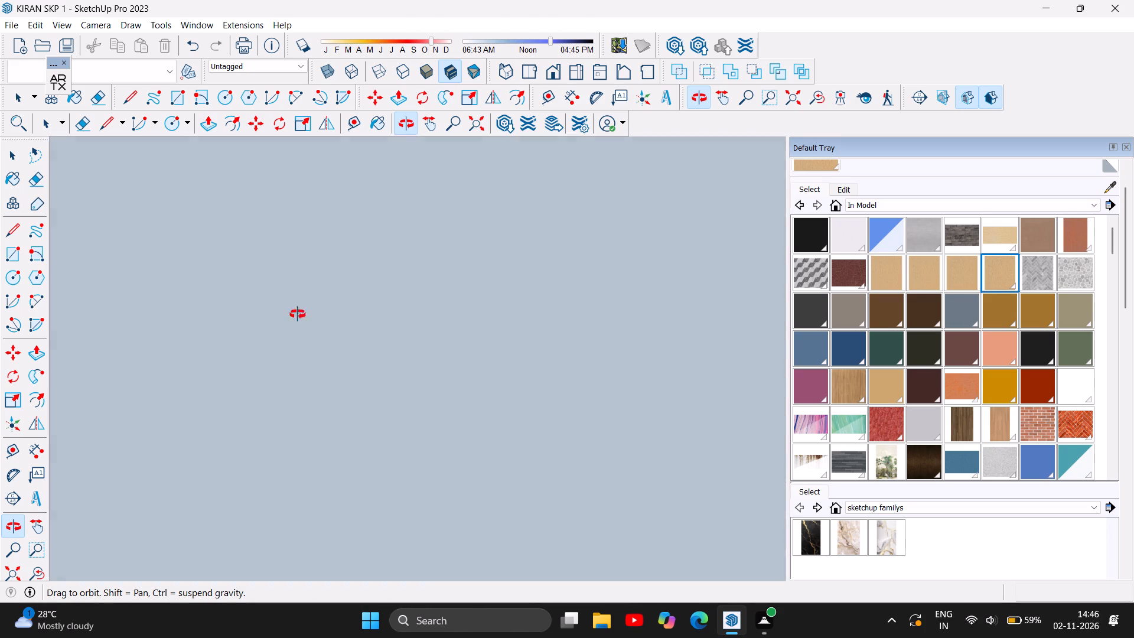
pyautogui.moveTo(298, 314); pyautogui.dragTo(148, 292)
pyautogui.moveTo(483, 326); pyautogui.dragTo(111, 277)
pyautogui.moveTo(422, 346); pyautogui.dragTo(269, 342)
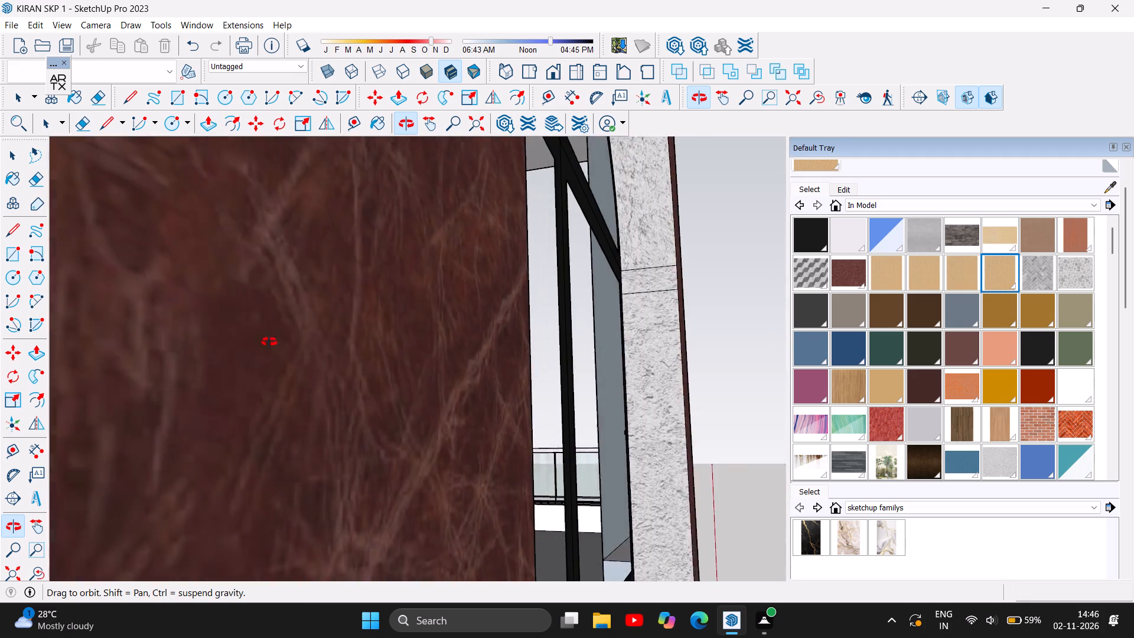
pyautogui.moveTo(269, 342); pyautogui.dragTo(221, 361)
pyautogui.scroll(-7, 550, 408)
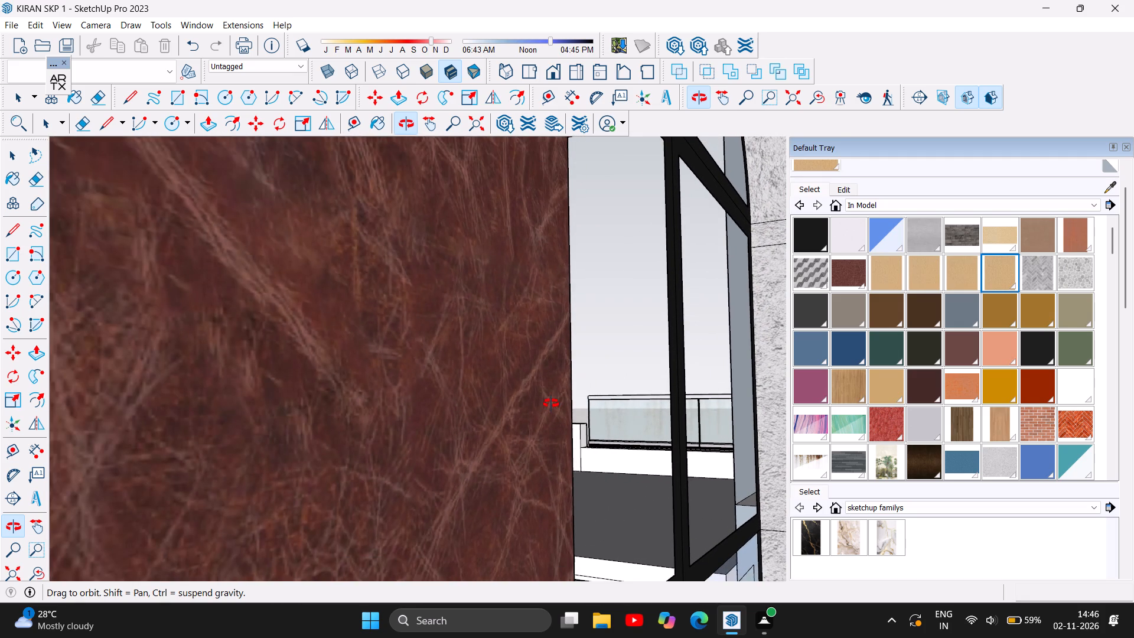
pyautogui.scroll(-8, 551, 403)
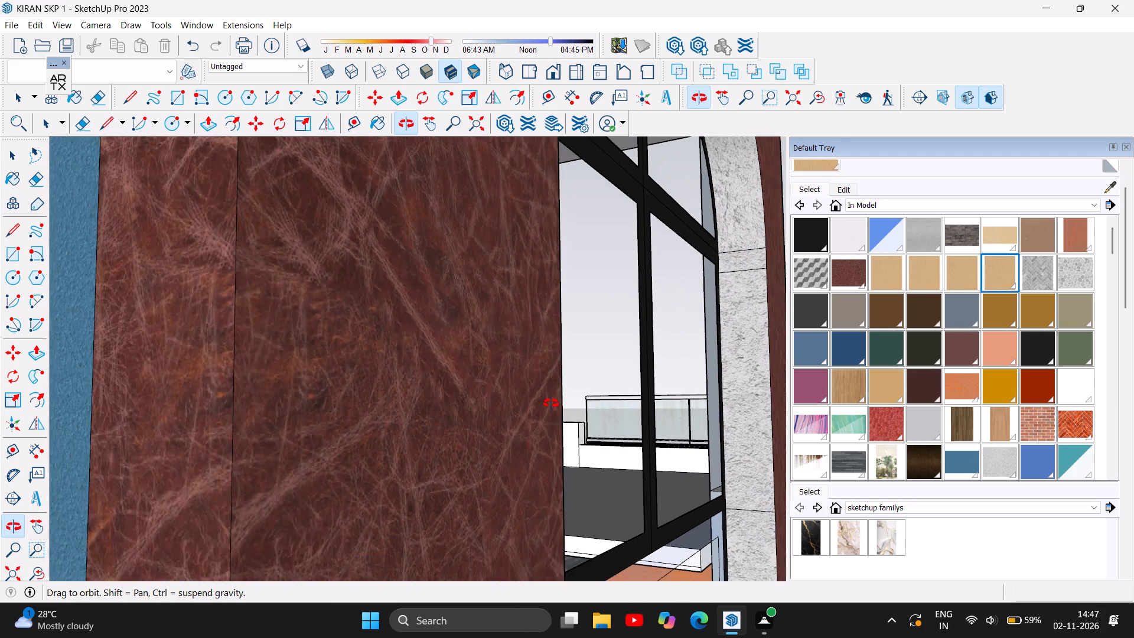
pyautogui.scroll(-9, 551, 403)
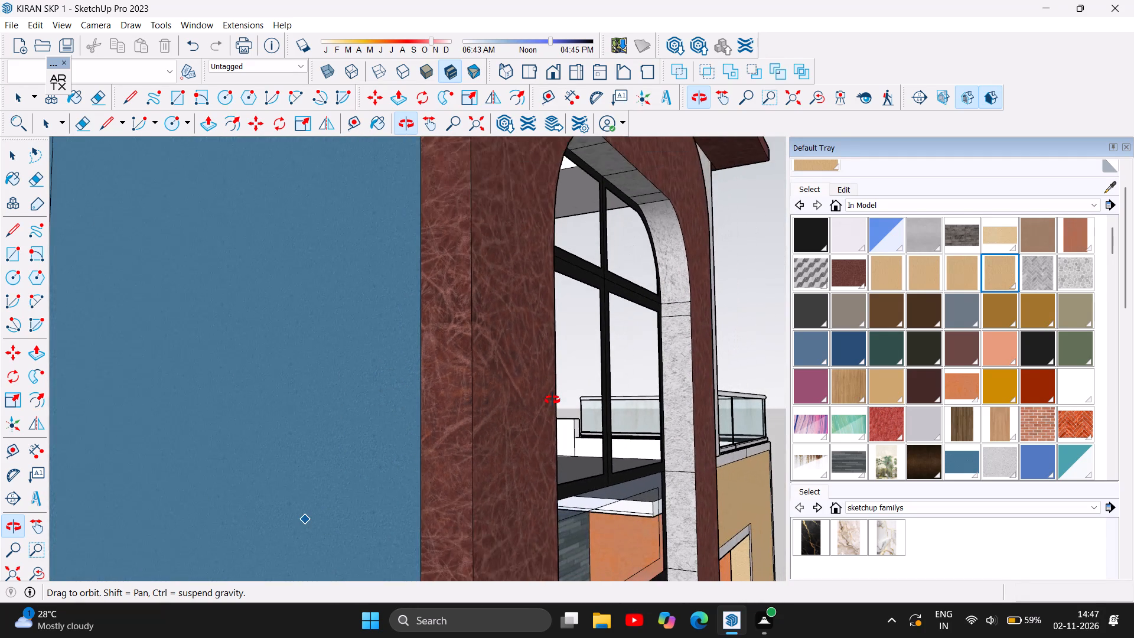
pyautogui.moveTo(504, 334); pyautogui.dragTo(425, 431)
pyautogui.moveTo(424, 309); pyautogui.dragTo(307, 345)
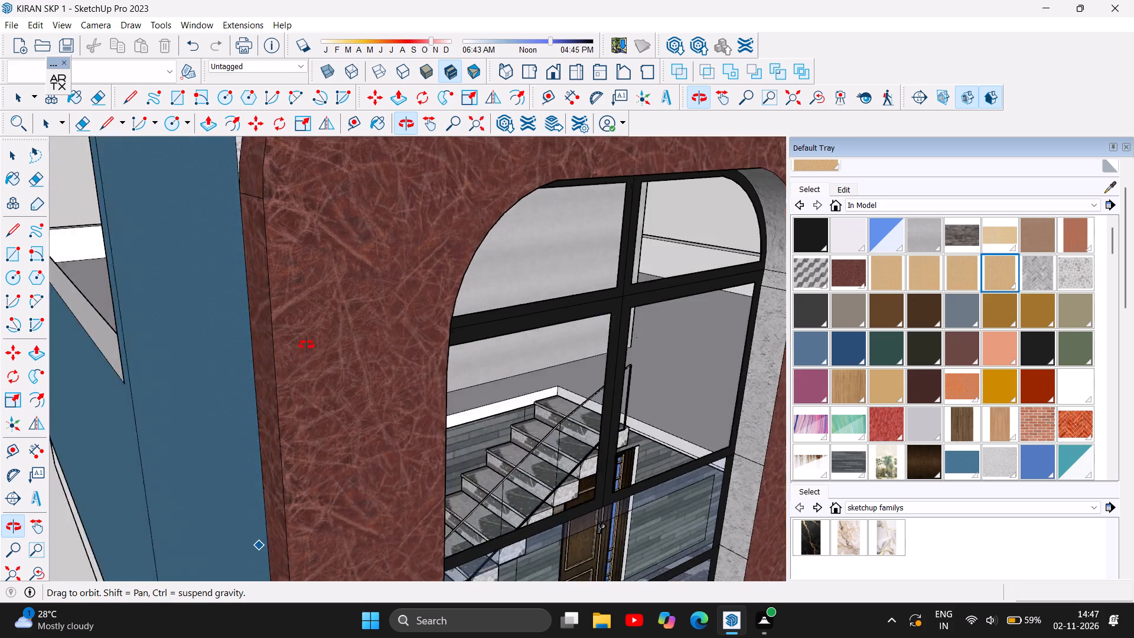
pyautogui.moveTo(307, 345); pyautogui.dragTo(185, 347)
pyautogui.moveTo(638, 344); pyautogui.dragTo(352, 250)
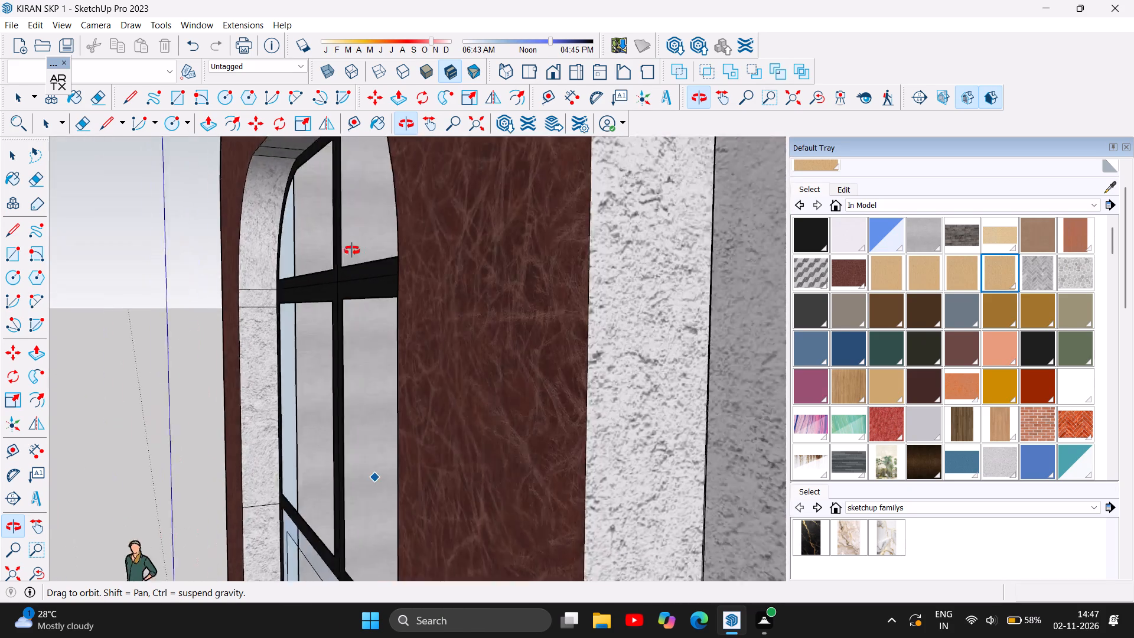
pyautogui.moveTo(352, 250); pyautogui.dragTo(669, 275)
pyautogui.scroll(-2, 675, 271)
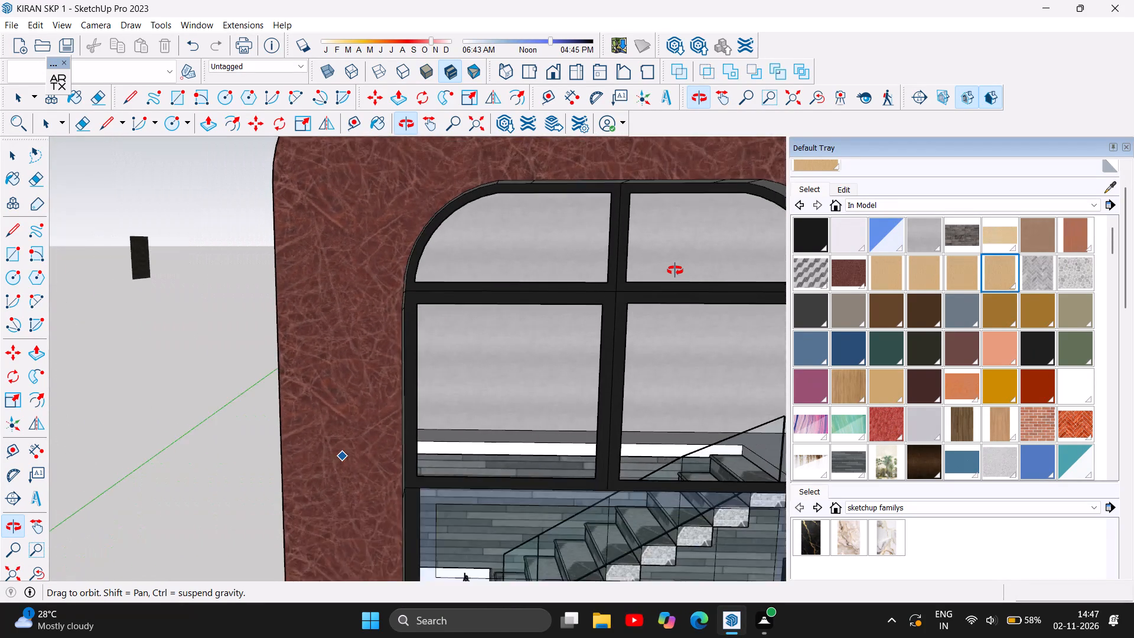
pyautogui.scroll(-3, 675, 271)
pyautogui.scroll(-6, 590, 298)
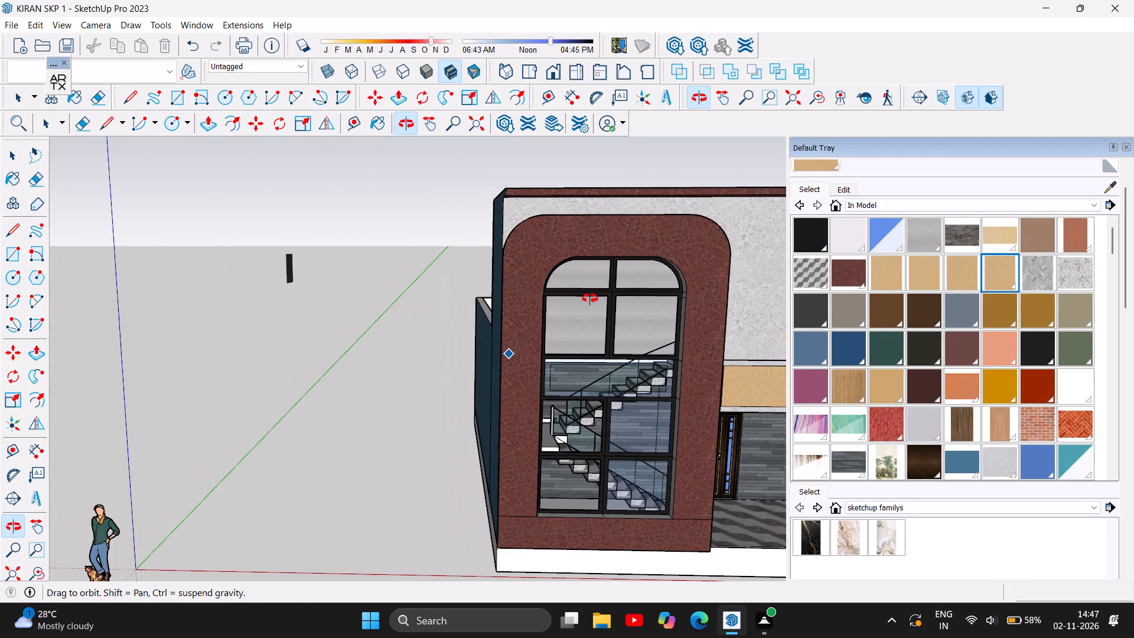
pyautogui.moveTo(631, 393); pyautogui.dragTo(606, 362)
pyautogui.scroll(-6, 606, 362)
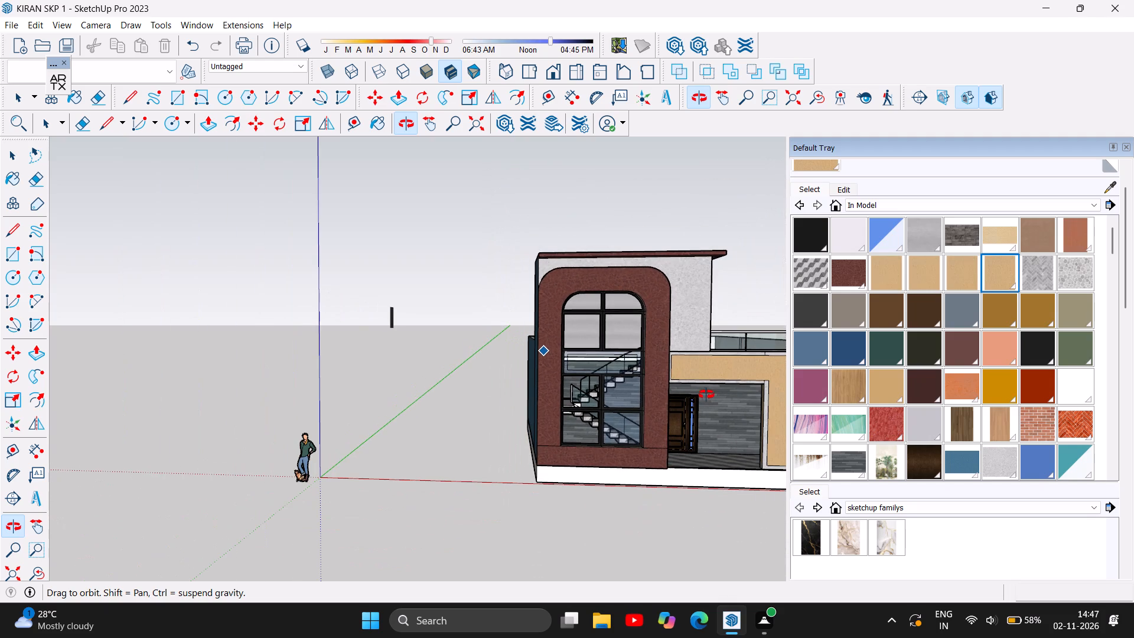
pyautogui.scroll(1, 721, 399)
pyautogui.scroll(-4, 334, 293)
pyautogui.scroll(1, 687, 380)
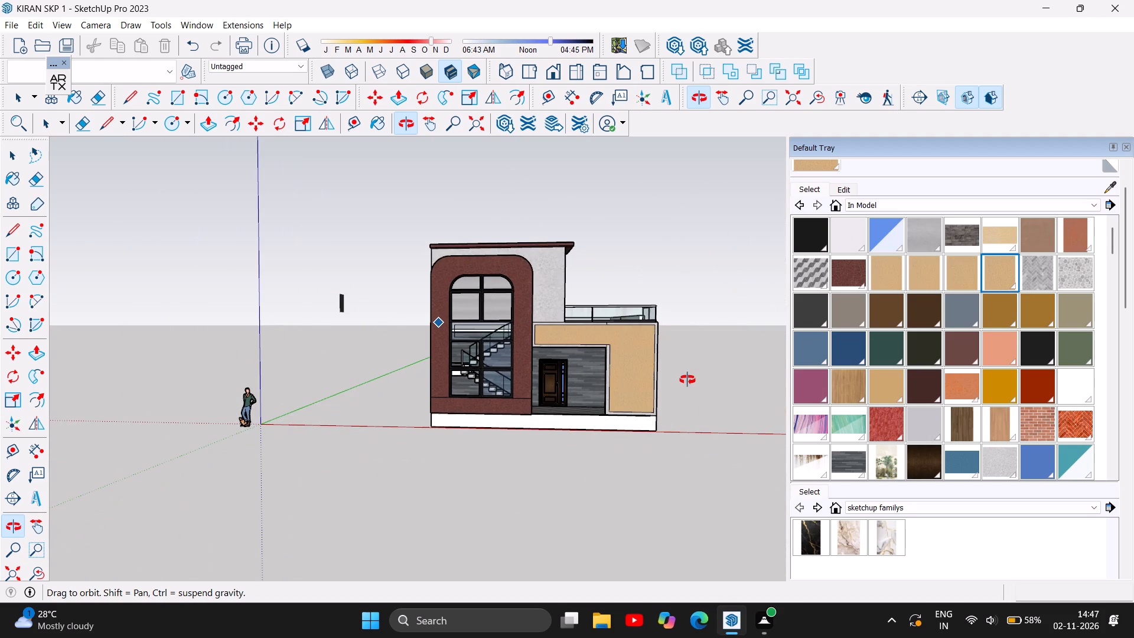
pyautogui.scroll(1, 687, 380)
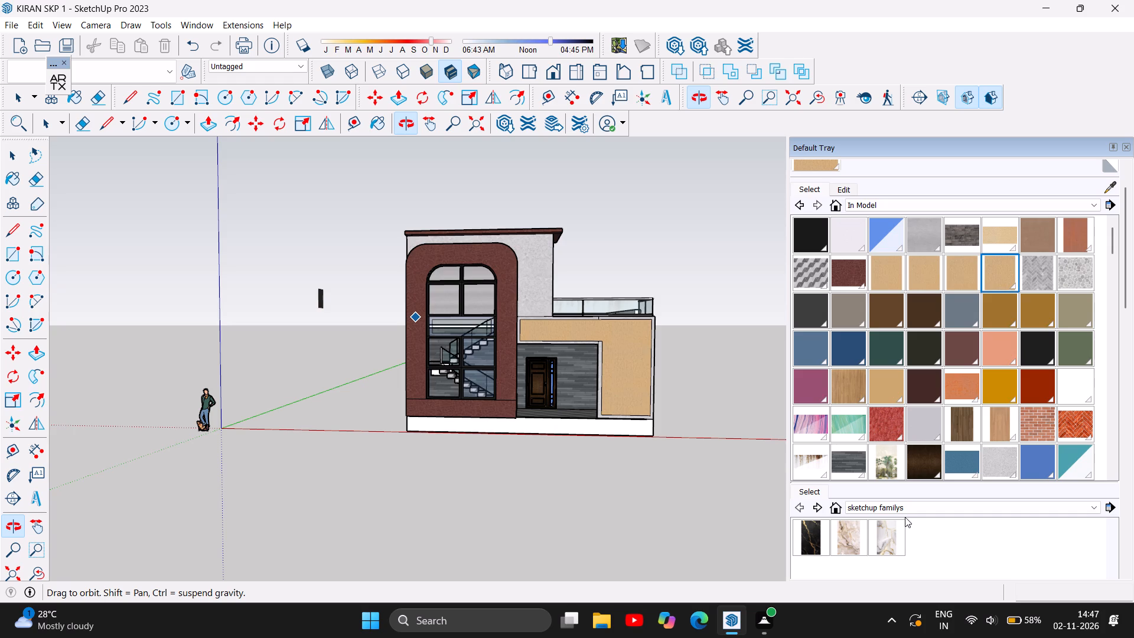
pyautogui.click(614, 430)
pyautogui.moveTo(628, 454); pyautogui.dragTo(457, 451)
pyautogui.moveTo(509, 513); pyautogui.dragTo(180, 486)
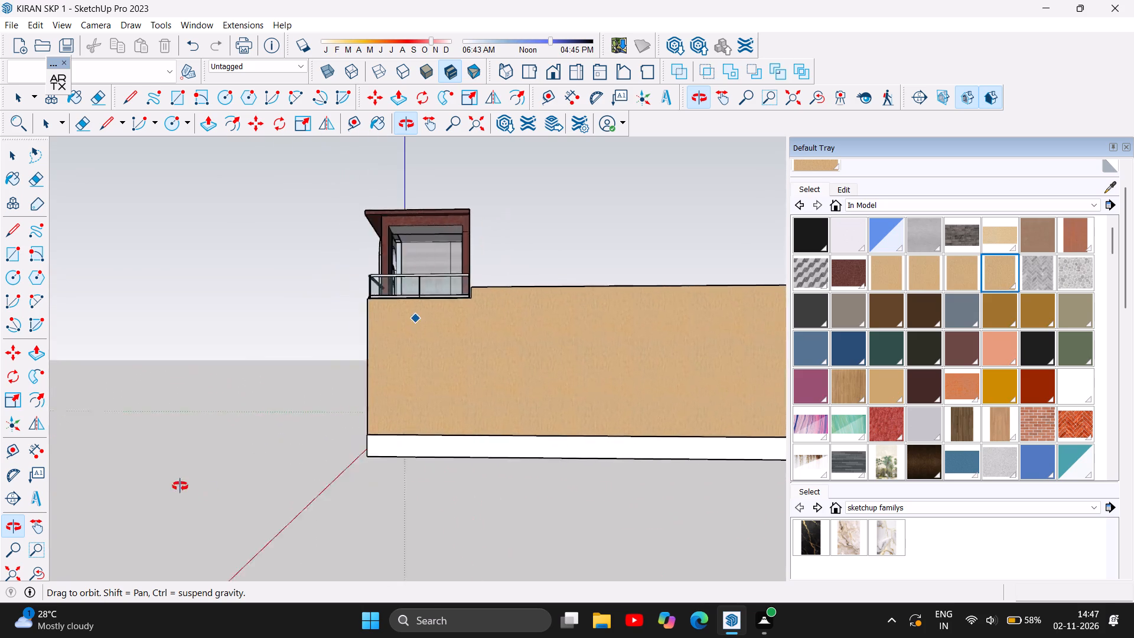
pyautogui.moveTo(180, 486); pyautogui.dragTo(788, 539)
pyautogui.moveTo(189, 367); pyautogui.dragTo(491, 378)
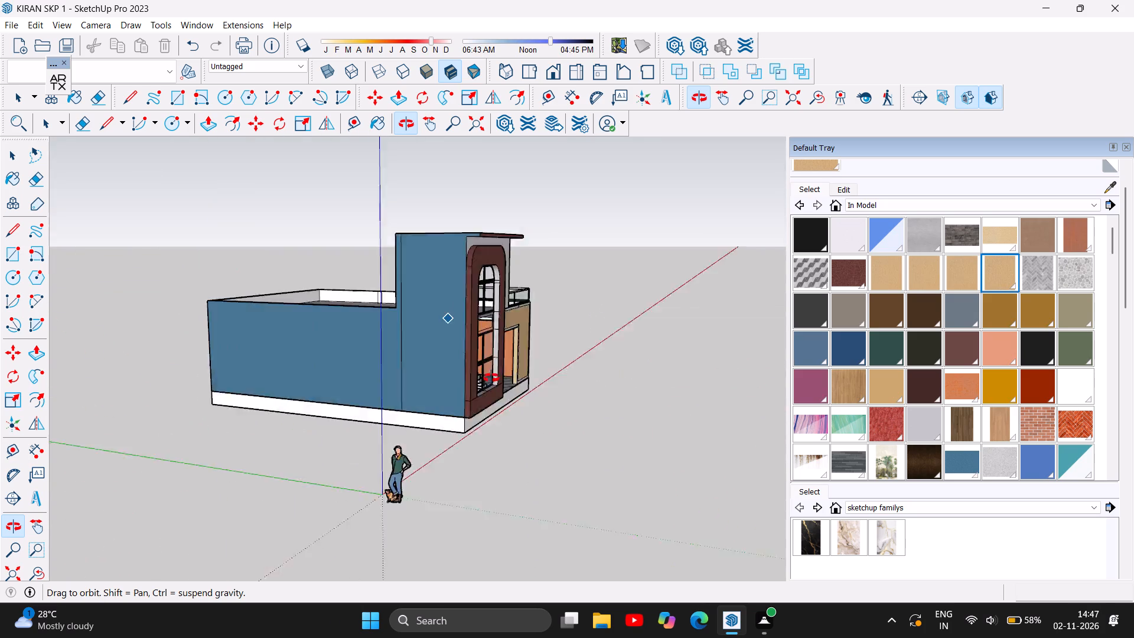
pyautogui.moveTo(491, 378); pyautogui.dragTo(231, 356)
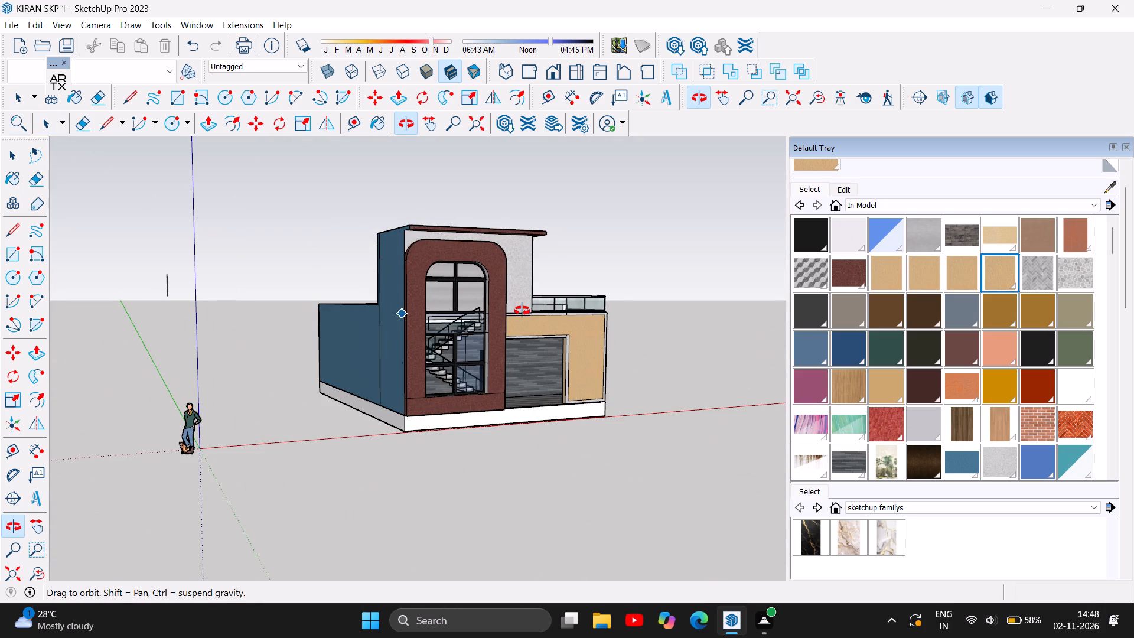
# Examine the interior staircase through the arched window, including the glass railing, the landing and the recess in the wall beside the steps.
pyautogui.scroll(5, 522, 311)
pyautogui.scroll(6, 383, 321)
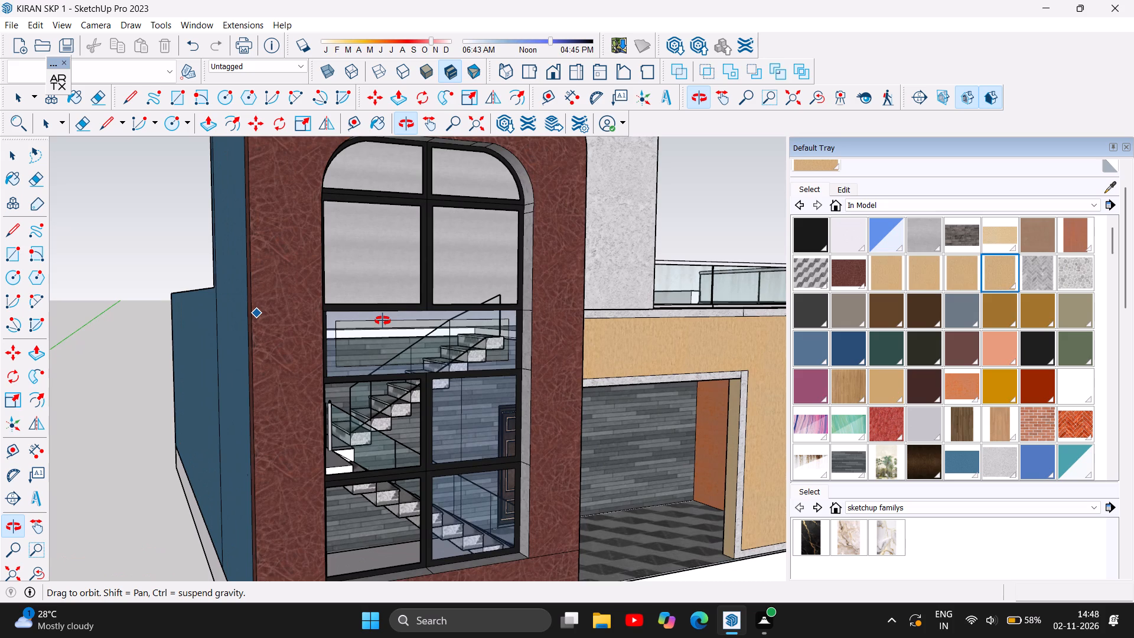
pyautogui.scroll(7, 382, 320)
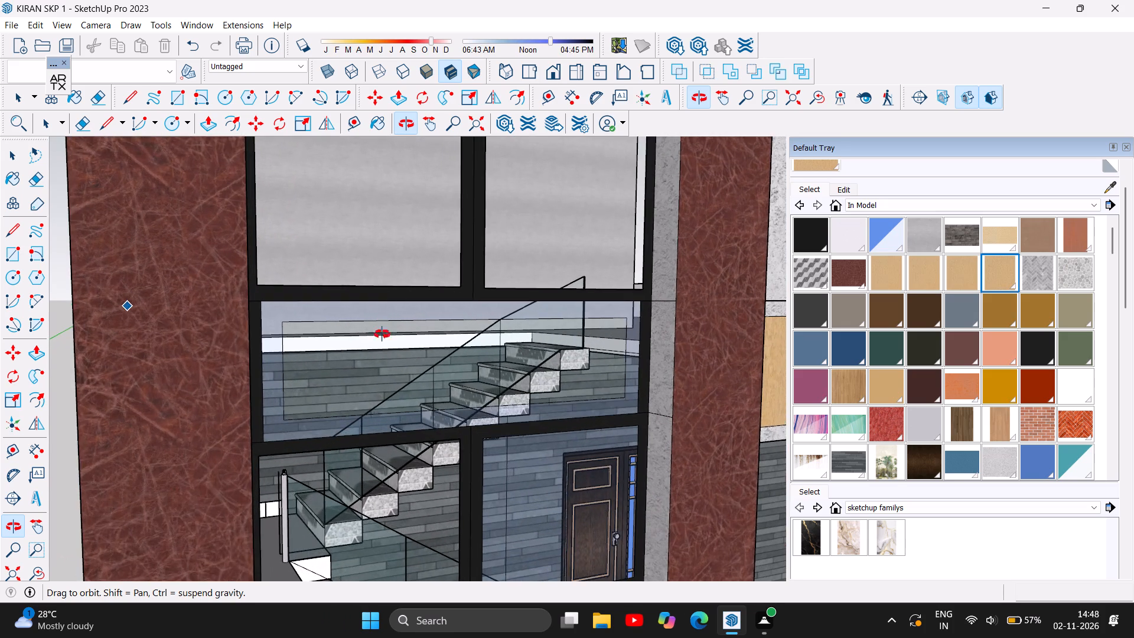
pyautogui.moveTo(381, 340); pyautogui.dragTo(201, 437)
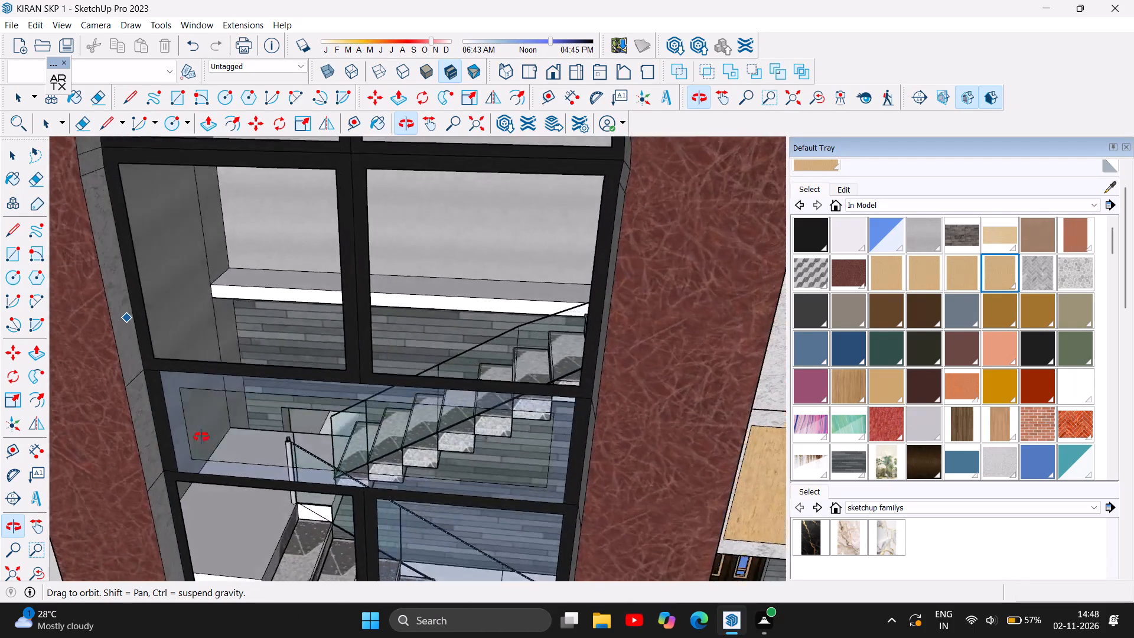
pyautogui.moveTo(201, 437); pyautogui.dragTo(342, 261)
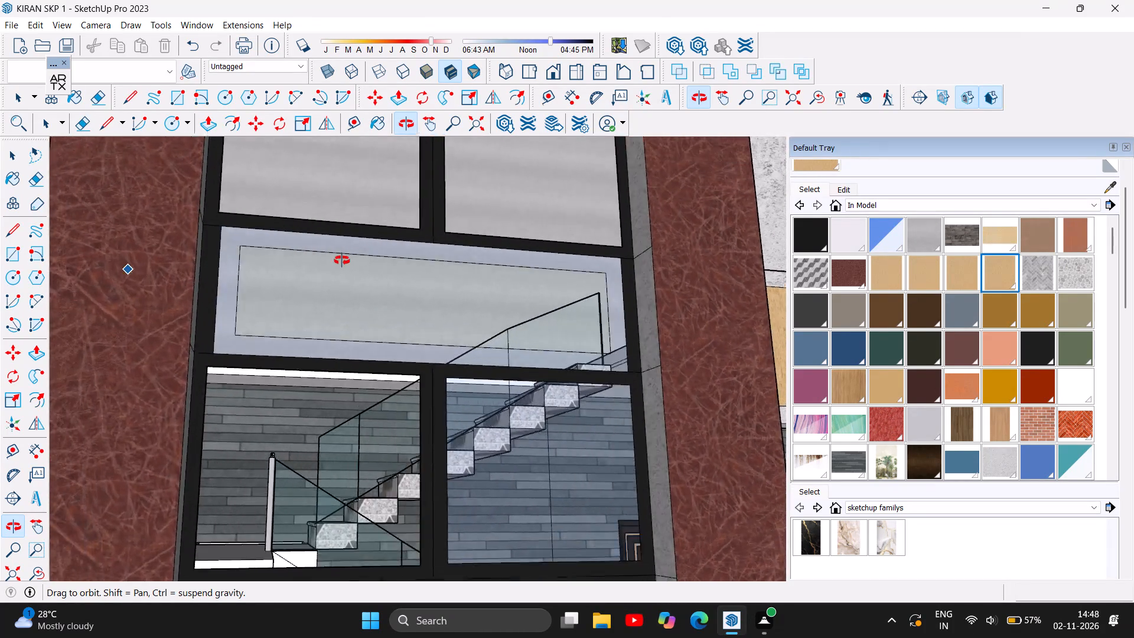
pyautogui.moveTo(342, 261); pyautogui.dragTo(602, 335)
pyautogui.moveTo(563, 324); pyautogui.dragTo(545, 318, button='middle')
pyautogui.moveTo(519, 311); pyautogui.dragTo(412, 298, button='middle')
pyautogui.moveTo(392, 297); pyautogui.dragTo(178, 304)
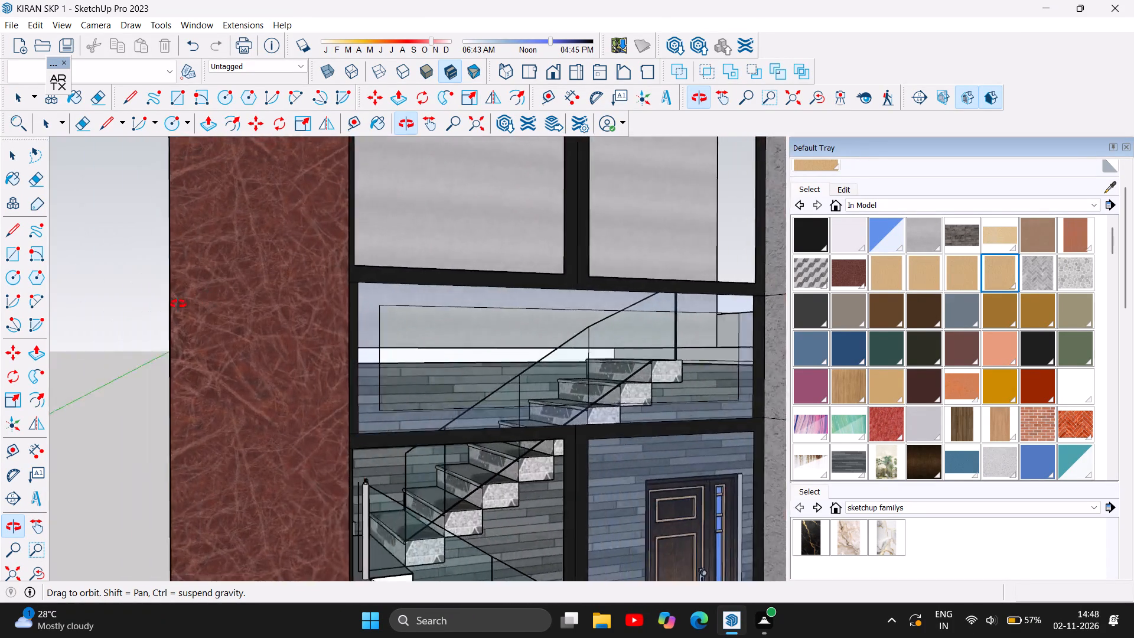
pyautogui.moveTo(178, 304); pyautogui.dragTo(208, 297)
pyautogui.moveTo(184, 303); pyautogui.dragTo(185, 396)
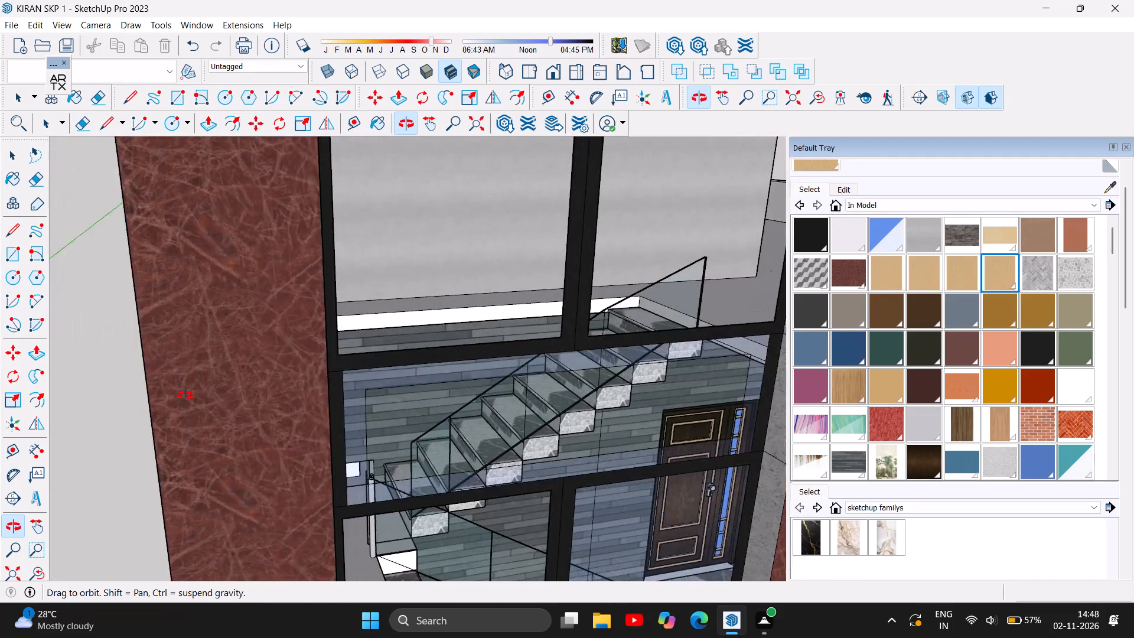
pyautogui.moveTo(185, 396); pyautogui.dragTo(81, 558)
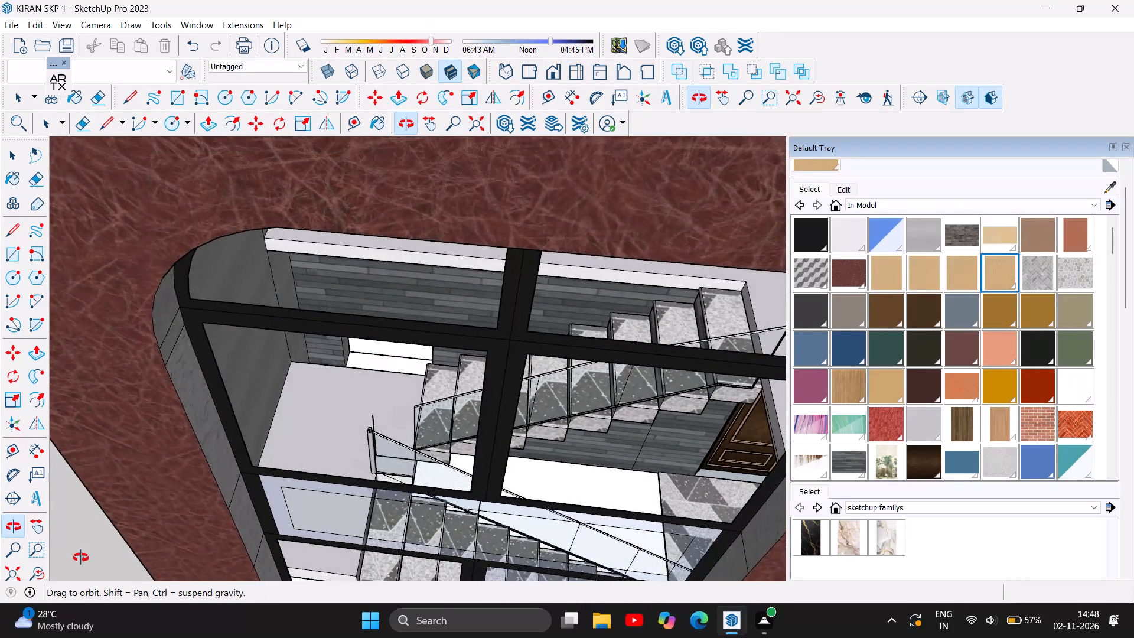
pyautogui.moveTo(81, 558); pyautogui.dragTo(125, 505)
pyautogui.scroll(4, 404, 398)
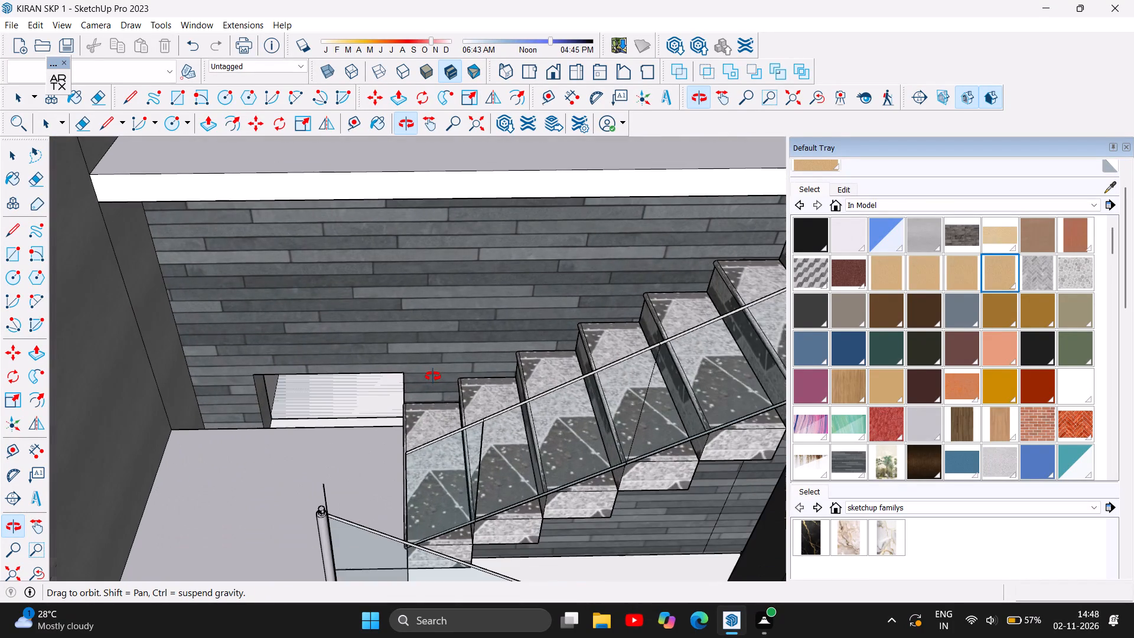
pyautogui.scroll(2, 433, 376)
pyautogui.moveTo(262, 369); pyautogui.dragTo(417, 363)
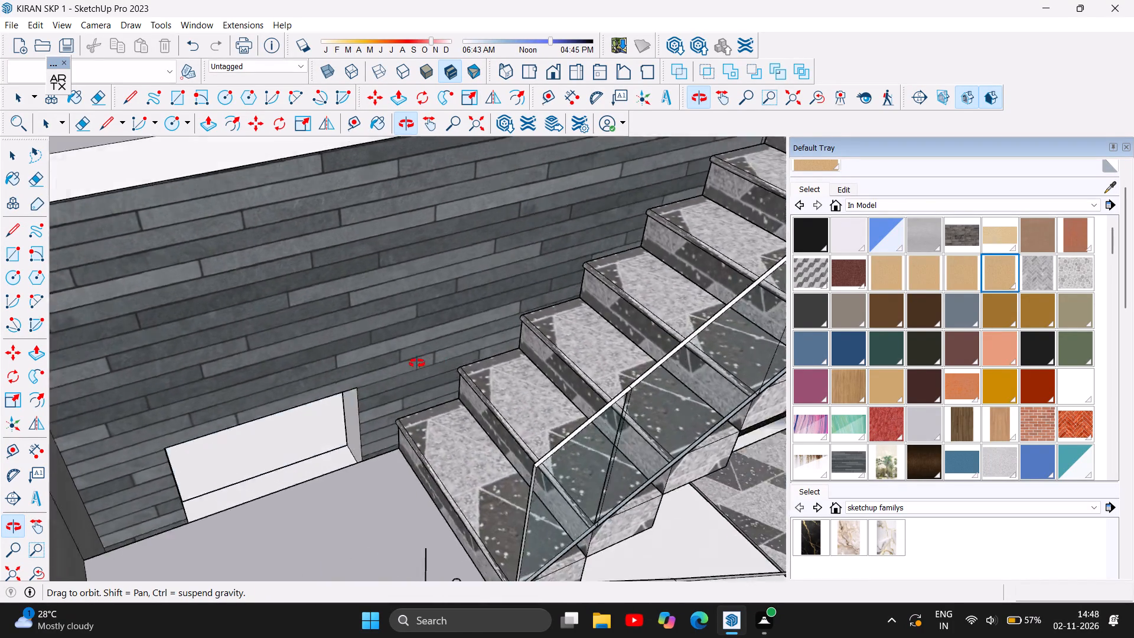
pyautogui.moveTo(417, 363); pyautogui.dragTo(372, 347)
pyautogui.scroll(2, 500, 448)
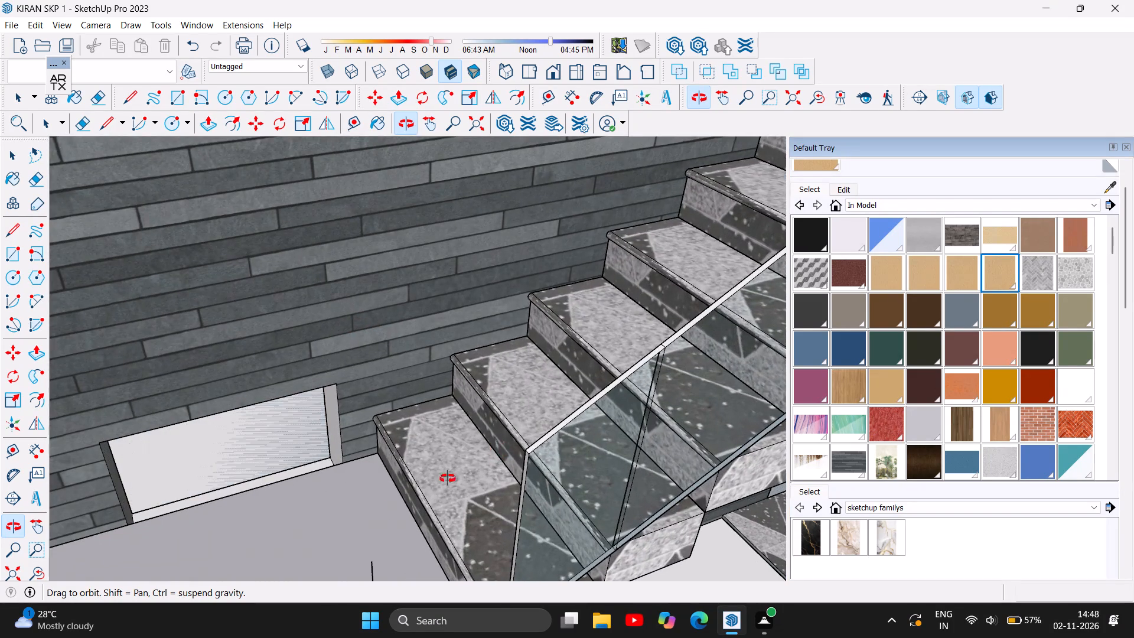
pyautogui.moveTo(400, 488); pyautogui.dragTo(394, 476)
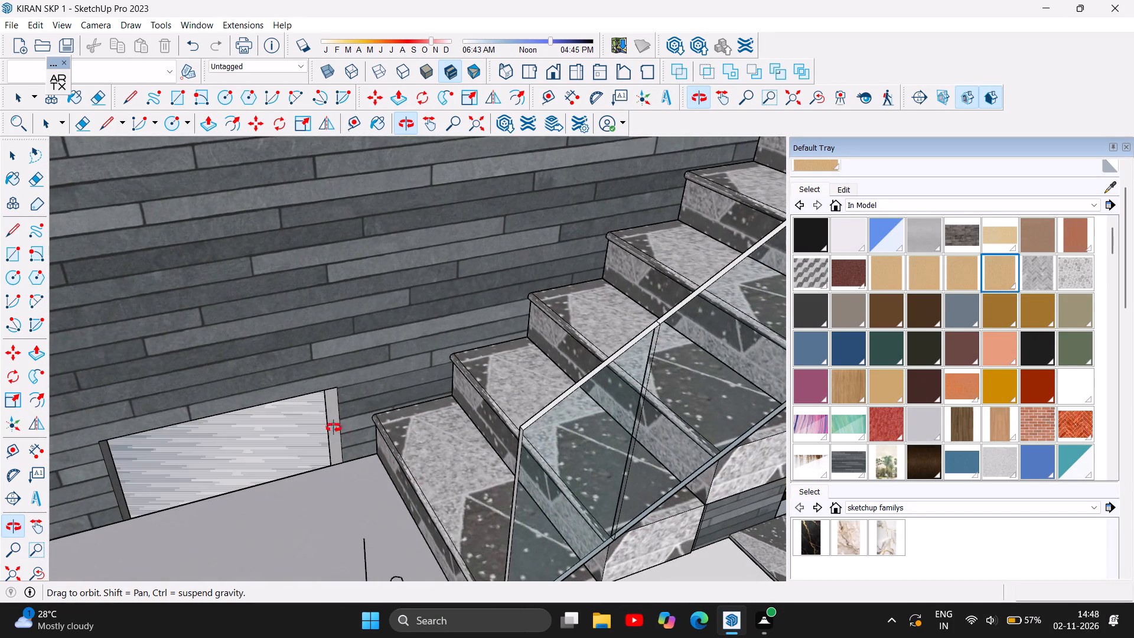
# Examine the staircase, glass railings and capped post around the landing and stairwell gap from above and along the steps.
pyautogui.scroll(2, 296, 438)
pyautogui.moveTo(333, 456); pyautogui.dragTo(175, 377)
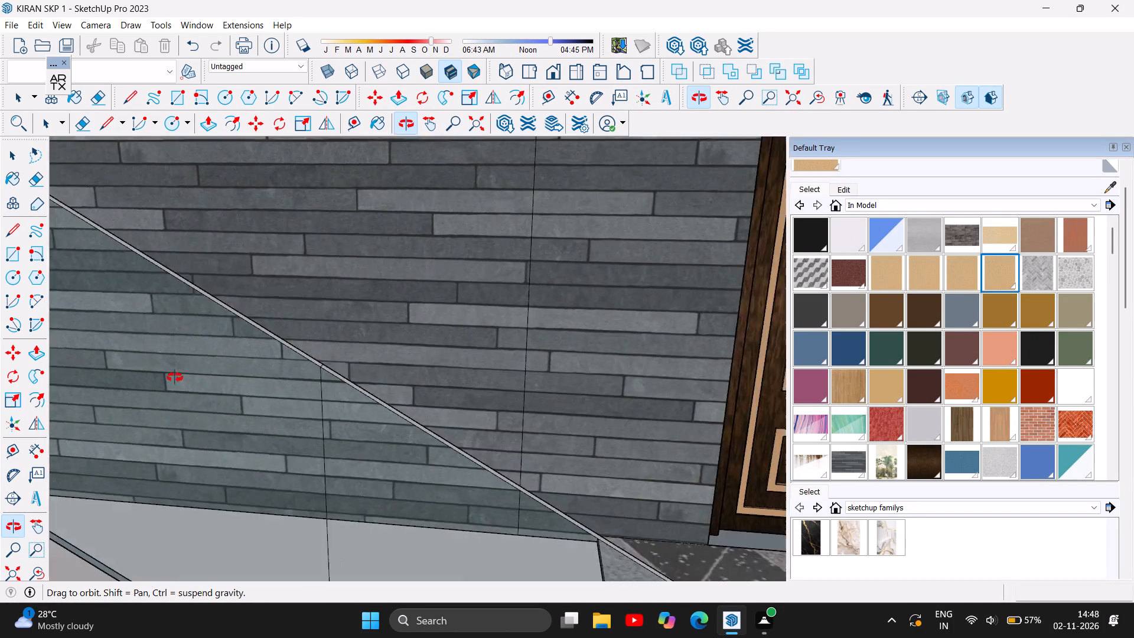
pyautogui.moveTo(175, 377); pyautogui.dragTo(295, 461)
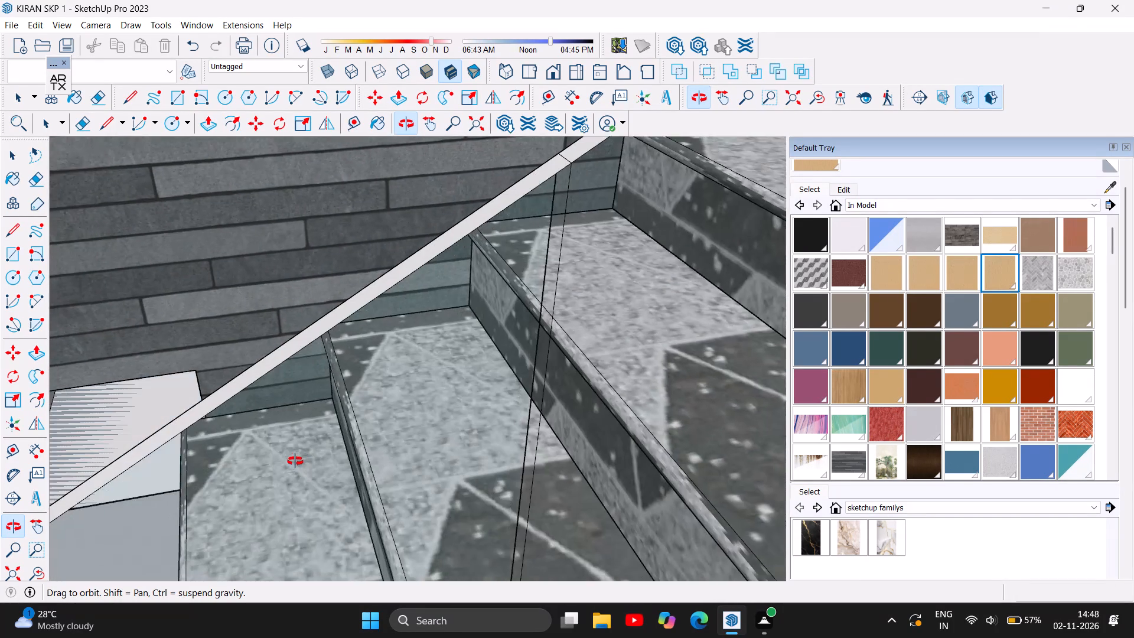
pyautogui.scroll(-9, 295, 461)
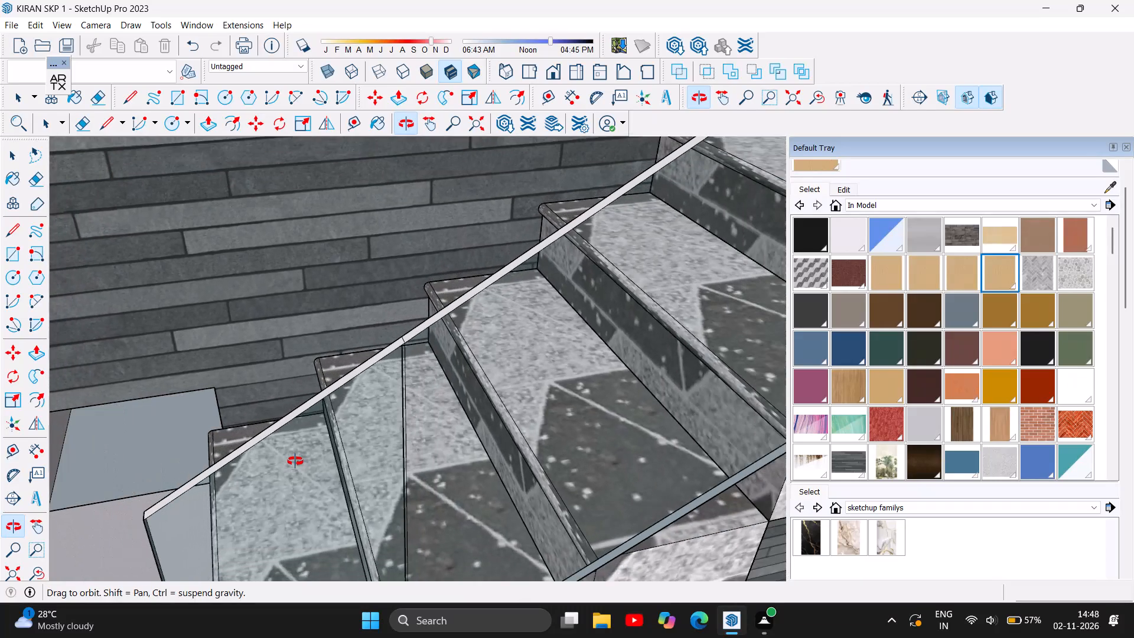
pyautogui.scroll(-3, 295, 461)
pyautogui.scroll(-6, 366, 393)
pyautogui.moveTo(271, 349); pyautogui.dragTo(304, 500)
pyautogui.click(304, 500)
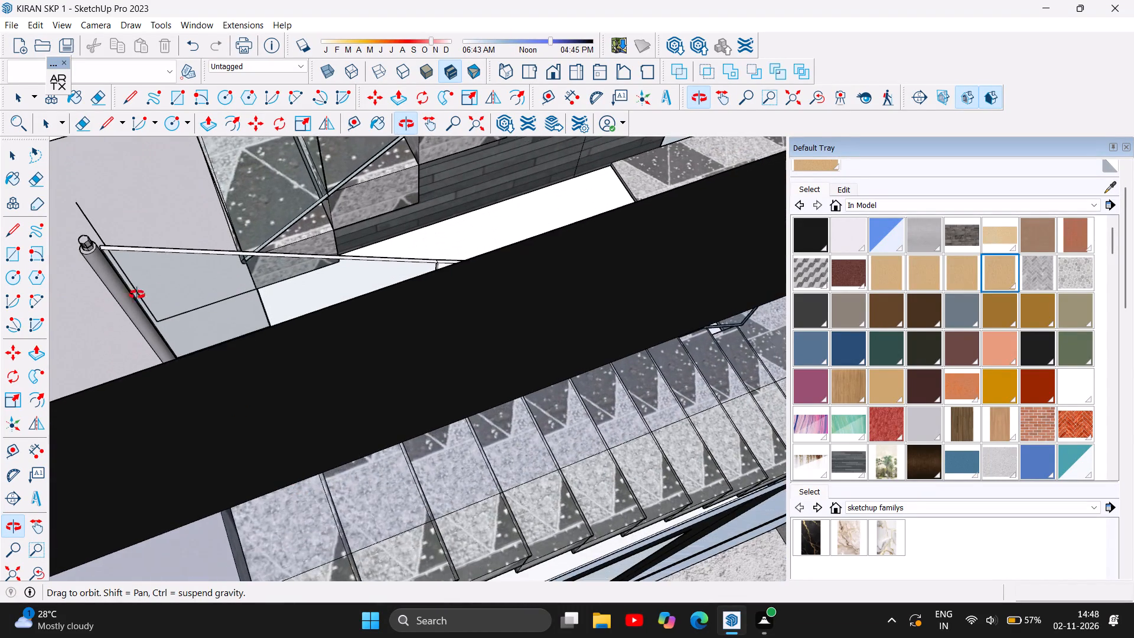
pyautogui.moveTo(269, 345); pyautogui.dragTo(284, 353)
pyautogui.scroll(-5, 284, 353)
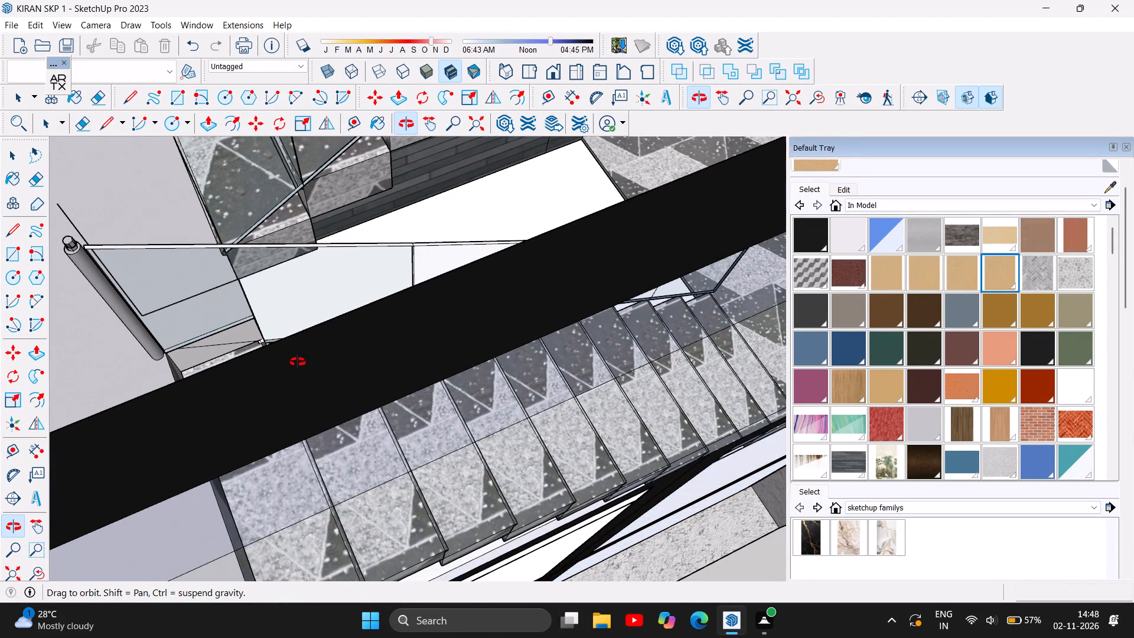
pyautogui.scroll(-6, 309, 373)
pyautogui.scroll(-6, 373, 414)
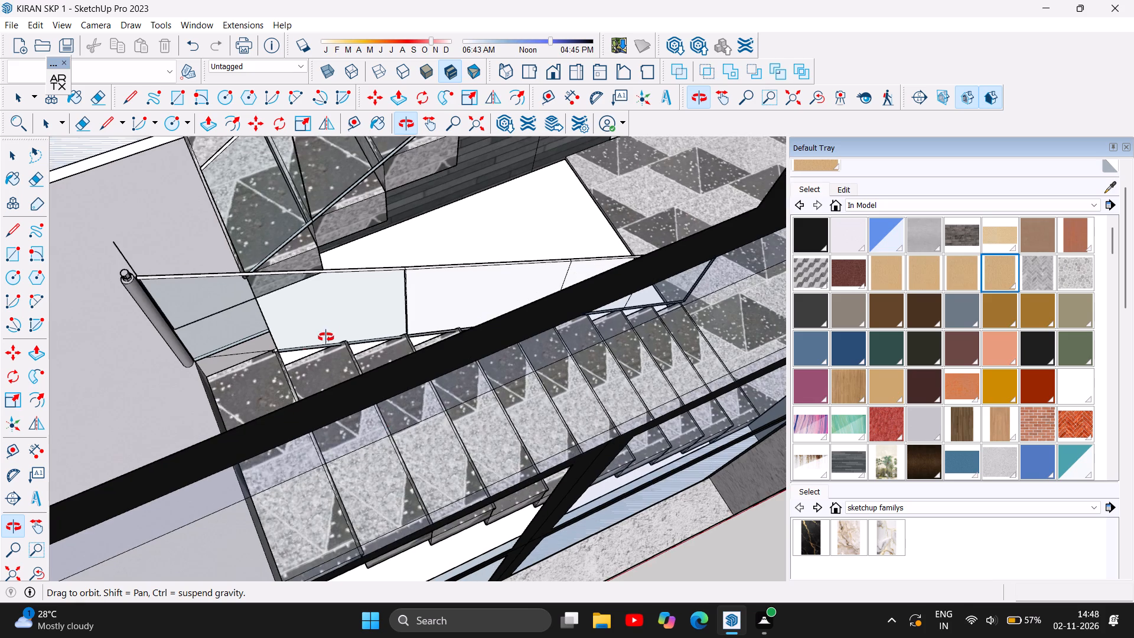
pyautogui.moveTo(328, 328); pyautogui.dragTo(537, 320)
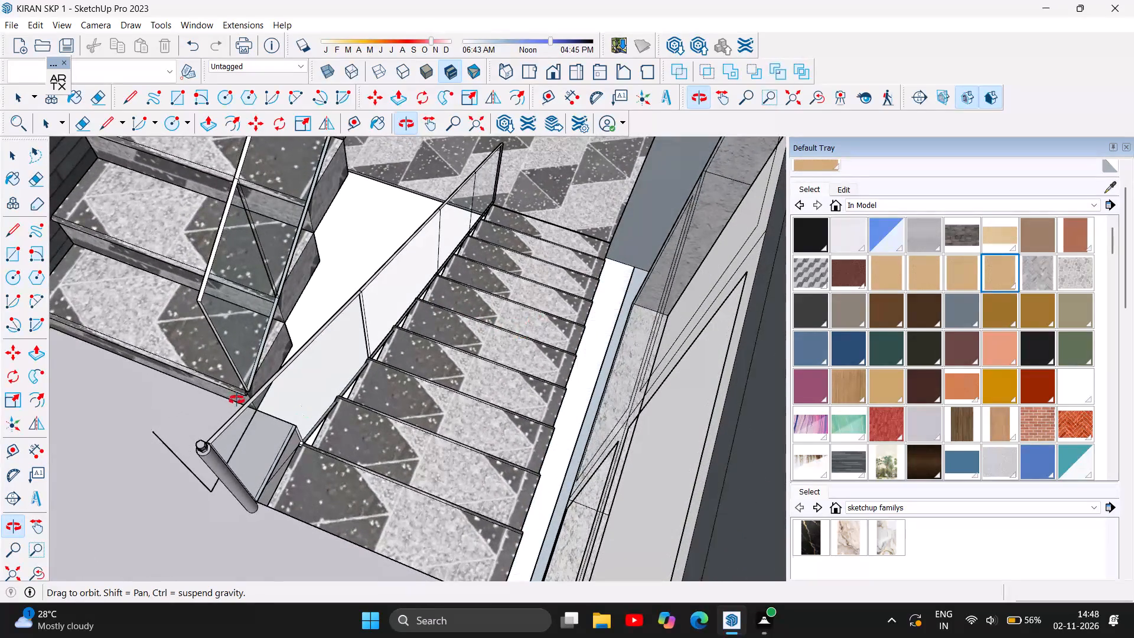
pyautogui.moveTo(249, 402); pyautogui.dragTo(385, 357)
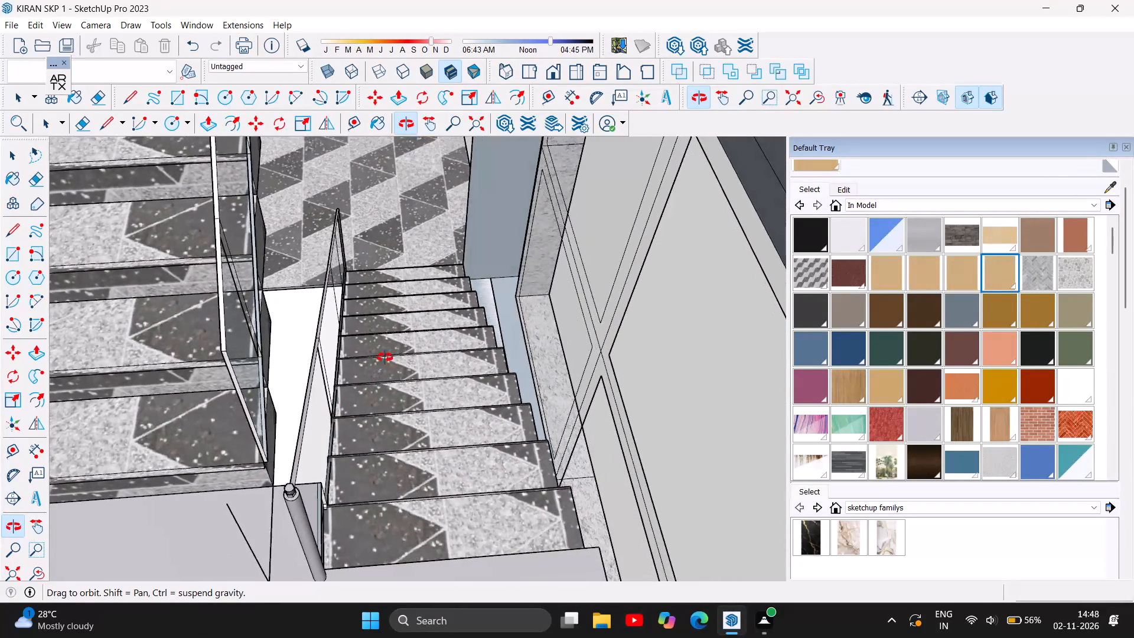
pyautogui.moveTo(385, 357); pyautogui.dragTo(390, 328)
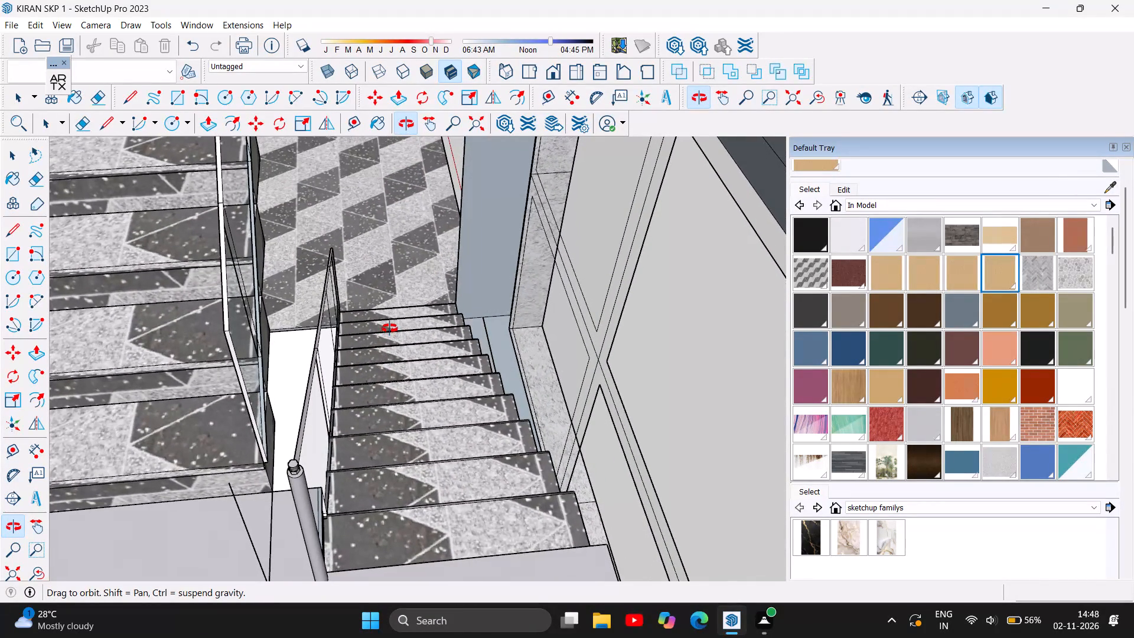
pyautogui.moveTo(390, 328); pyautogui.dragTo(364, 328)
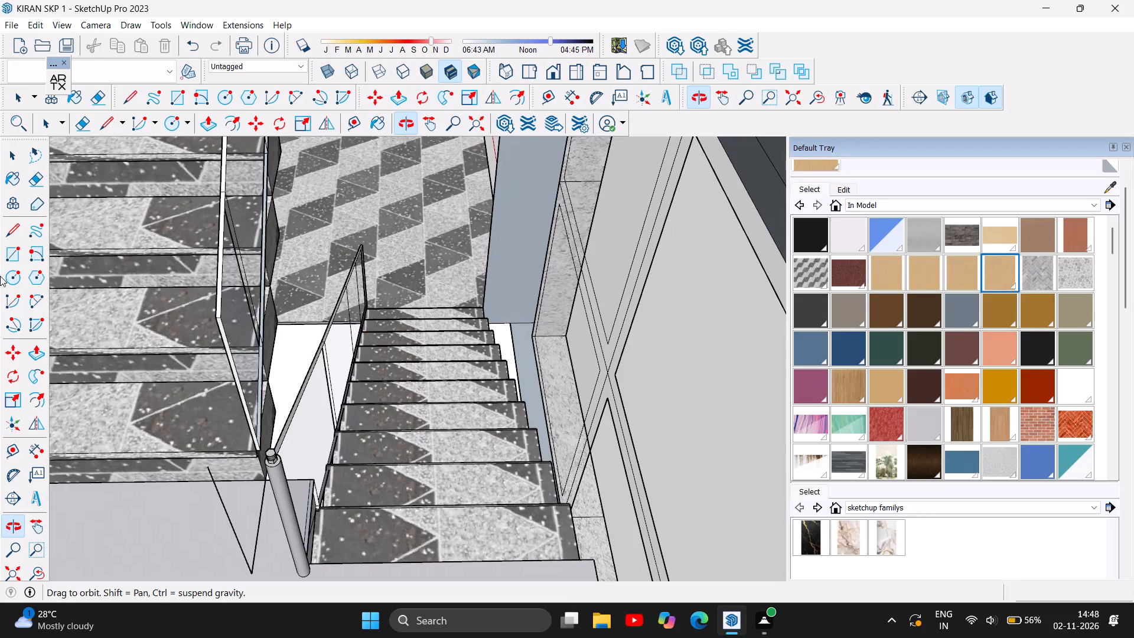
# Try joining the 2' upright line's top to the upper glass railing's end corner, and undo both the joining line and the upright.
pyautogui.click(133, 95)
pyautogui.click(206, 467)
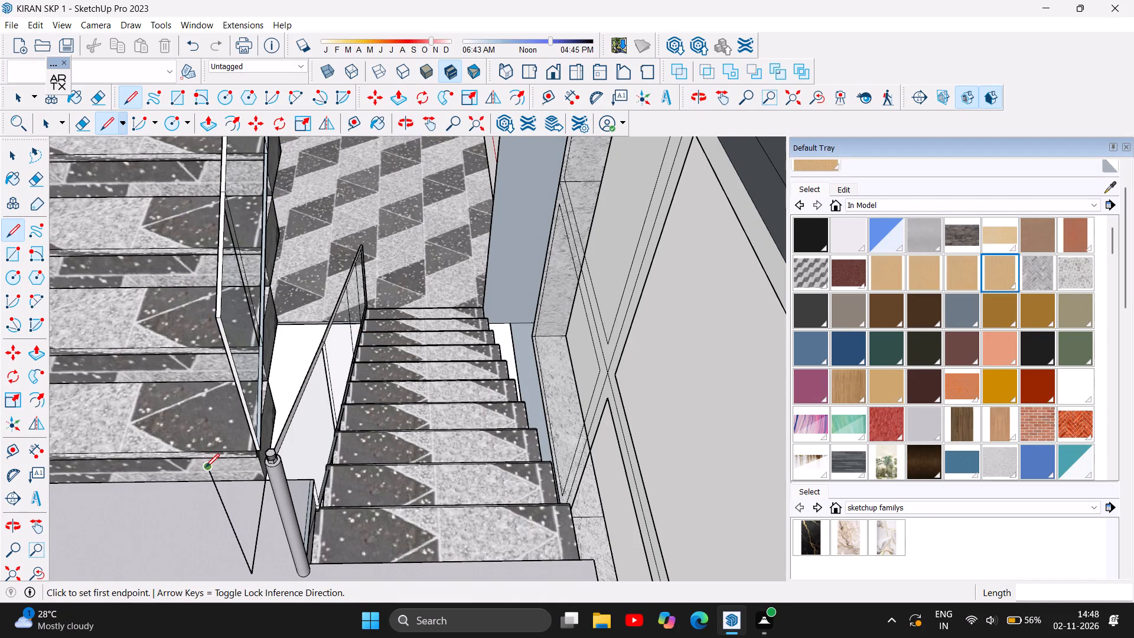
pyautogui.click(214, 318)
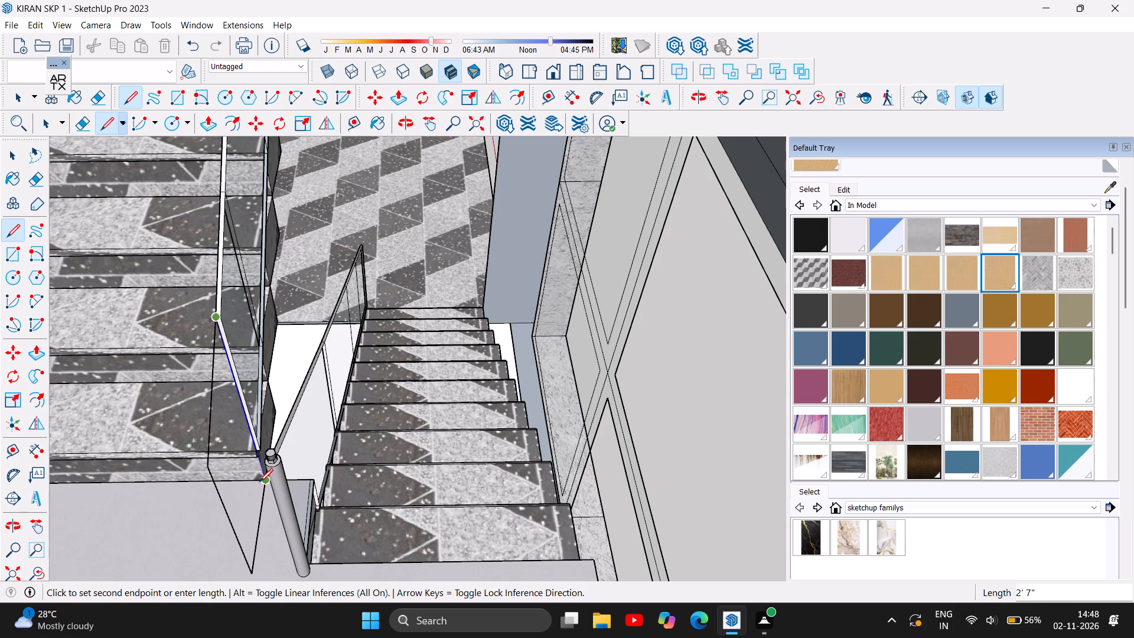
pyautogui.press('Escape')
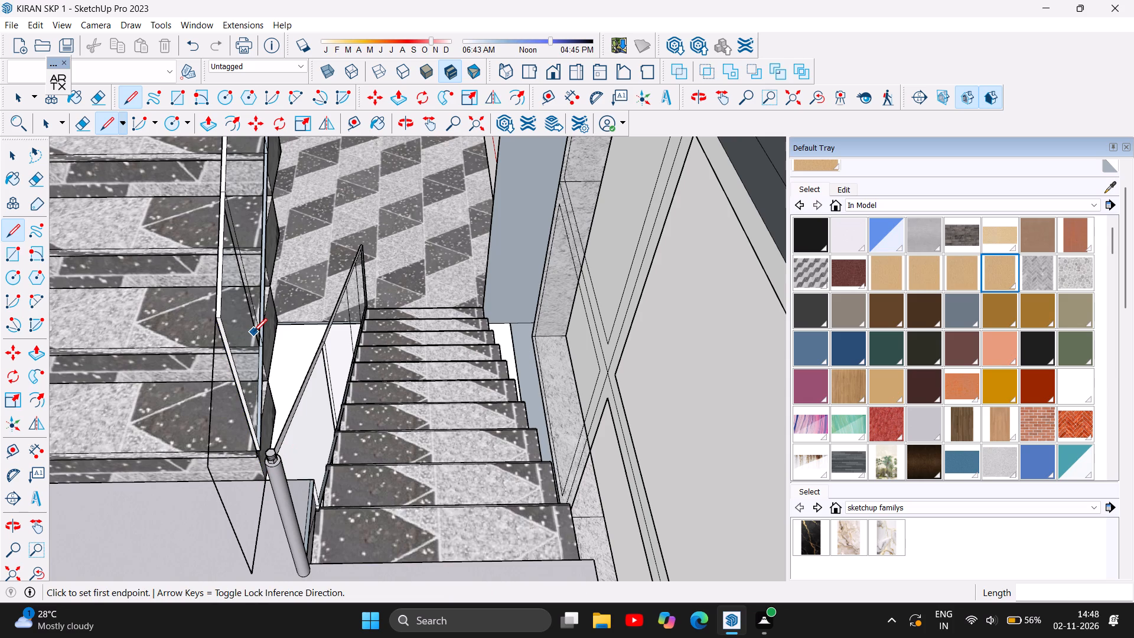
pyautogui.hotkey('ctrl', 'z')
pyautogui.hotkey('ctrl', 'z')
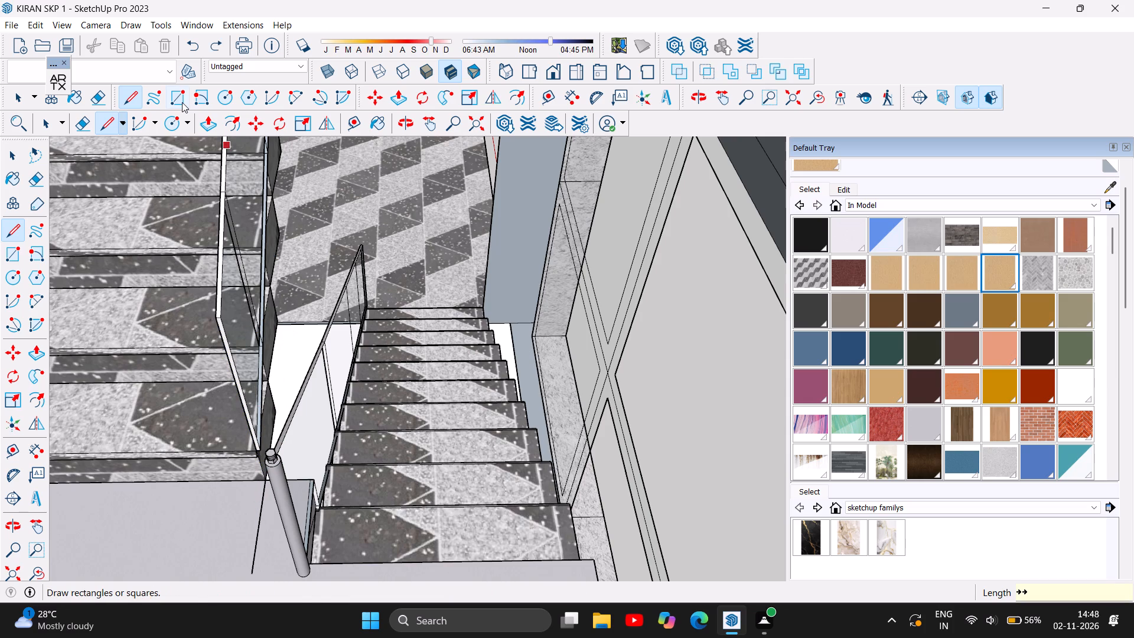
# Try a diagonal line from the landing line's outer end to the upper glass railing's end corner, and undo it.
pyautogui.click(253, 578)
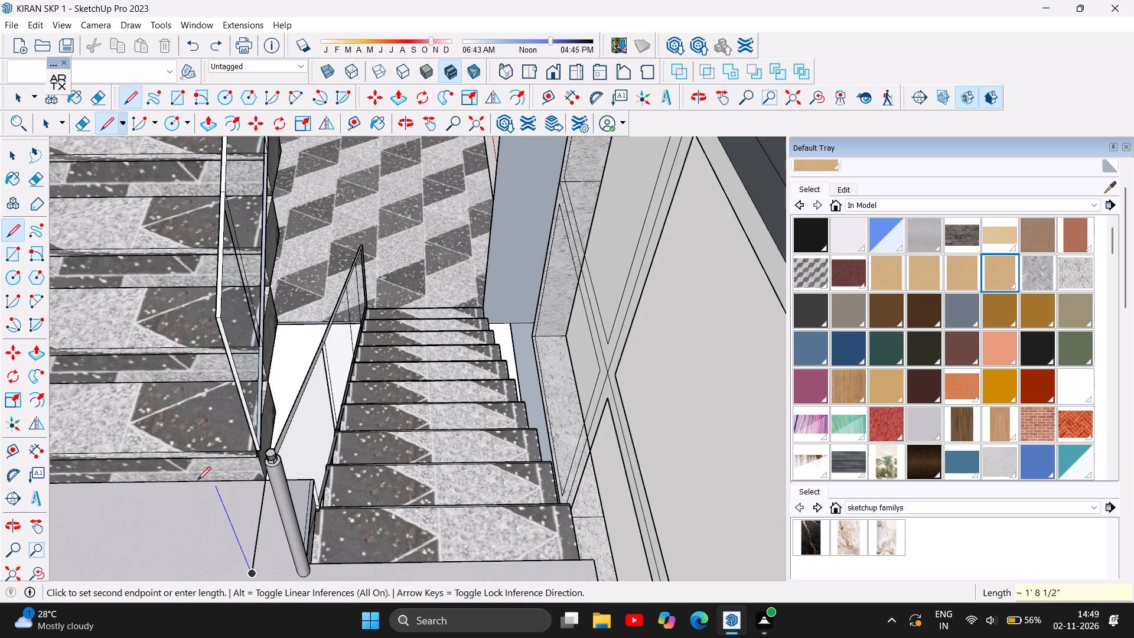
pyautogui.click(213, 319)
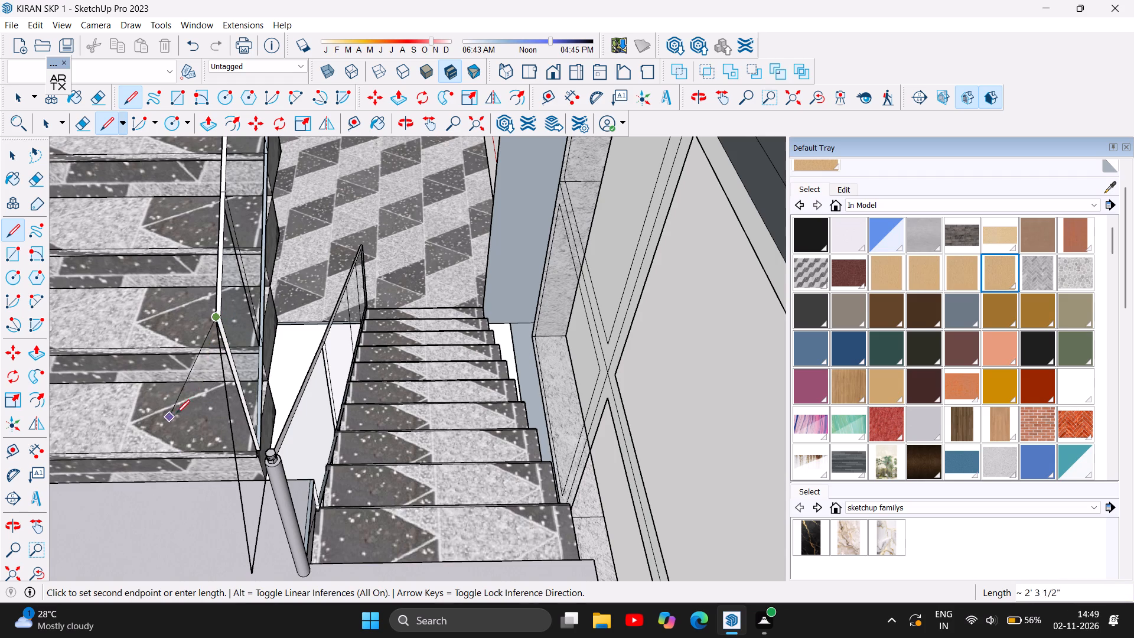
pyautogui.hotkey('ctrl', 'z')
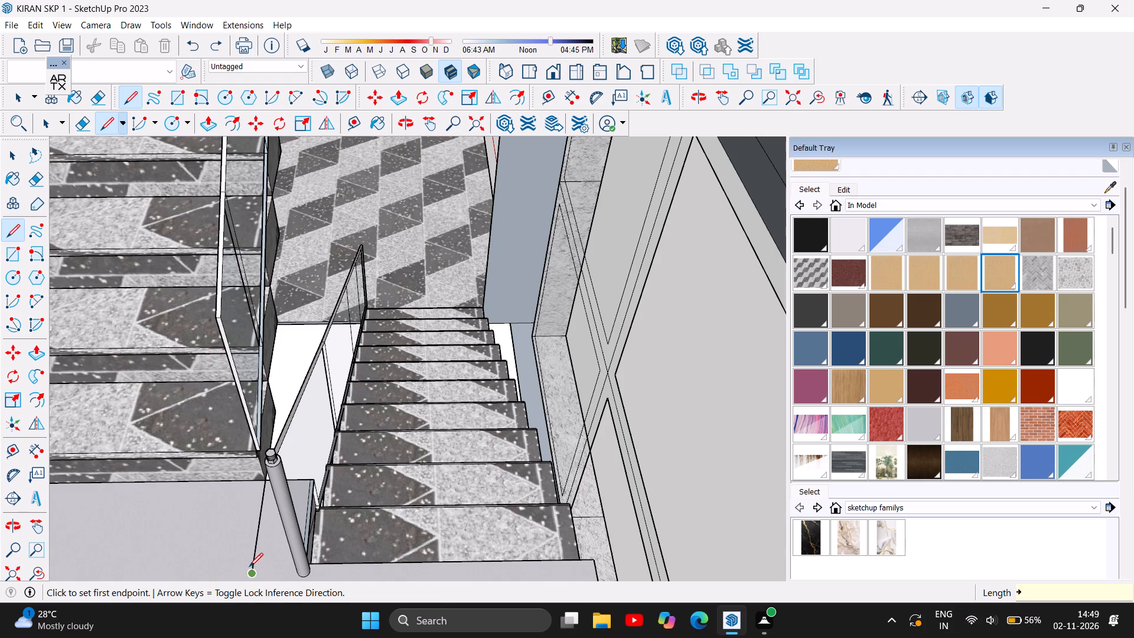
# Draw a 2' line straight up from the landing line's outer end and join its top to the upper glass railing's end corner.
pyautogui.click(254, 576)
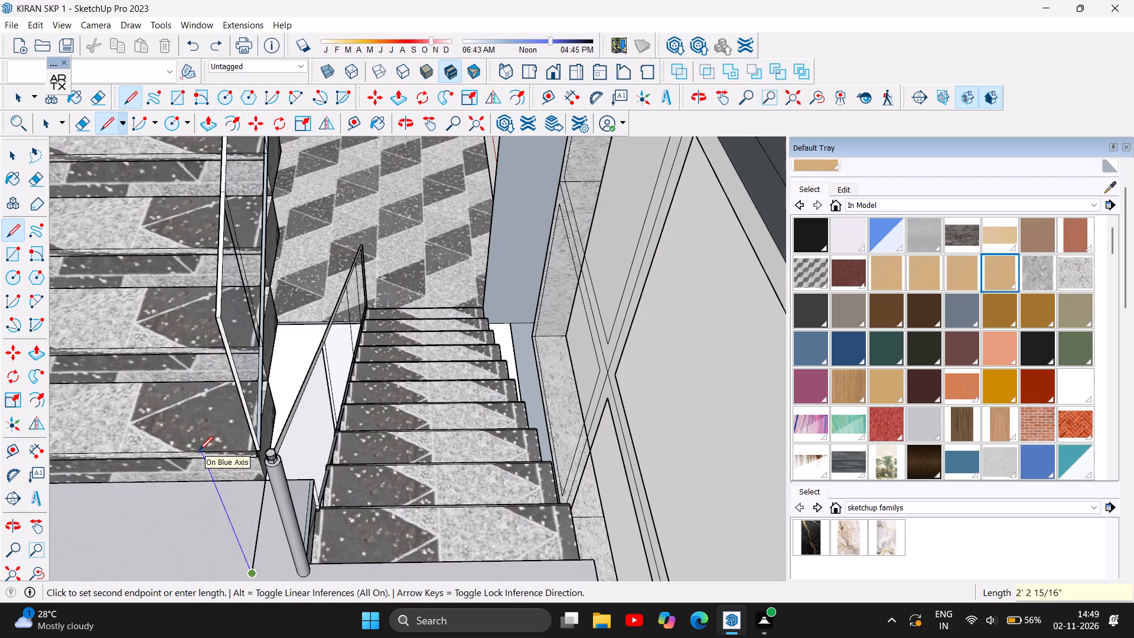
pyautogui.write("2'")
pyautogui.press('Return')
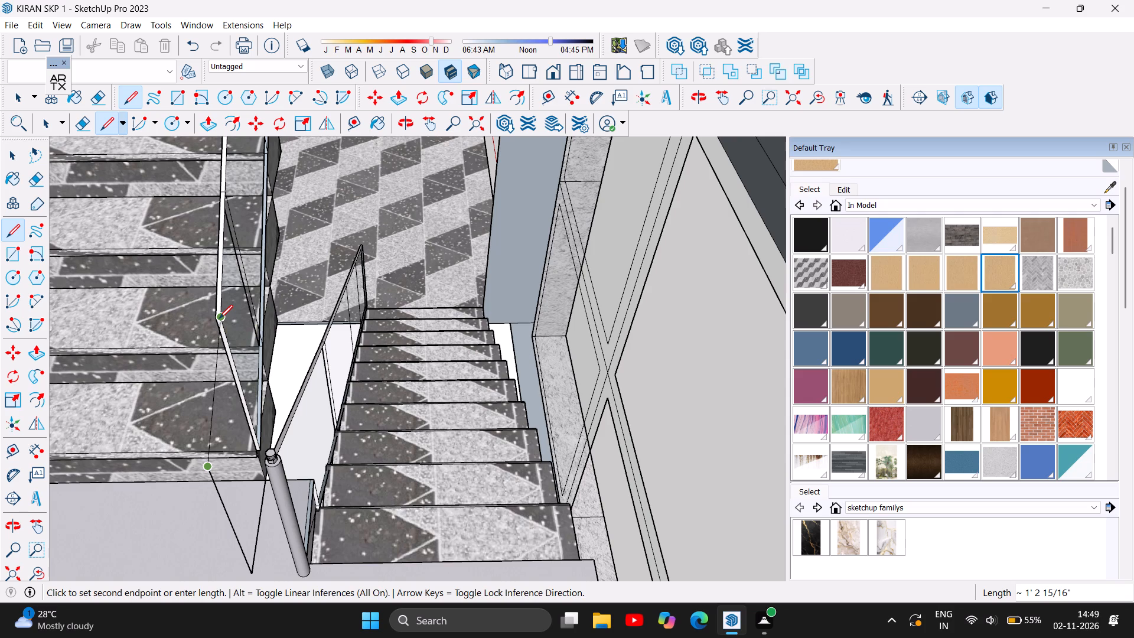
pyautogui.click(216, 317)
pyautogui.press('Escape')
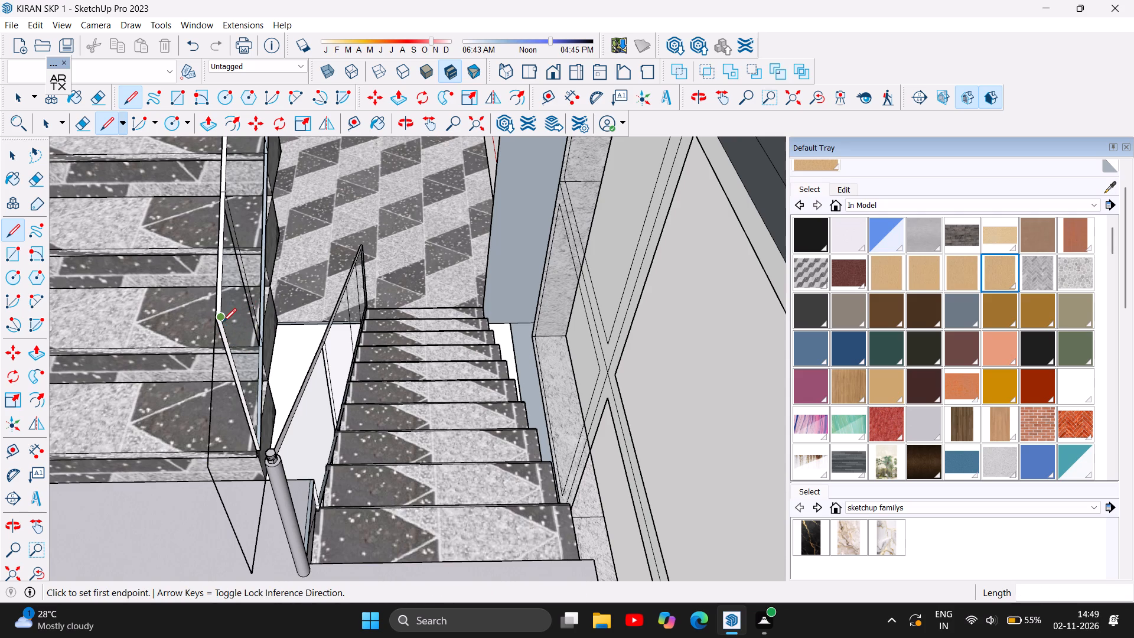
# Trace a second outline beside the first from the railing's other end corner down across the landing, closing the face with a 2' 7" edge at the gap.
pyautogui.click(220, 320)
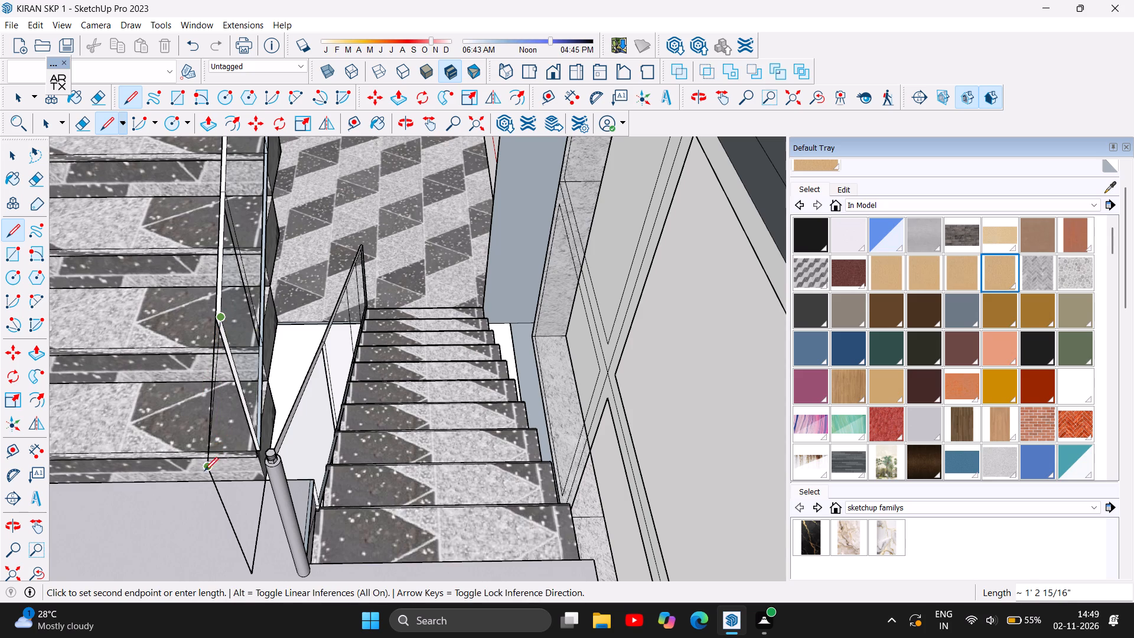
pyautogui.click(220, 466)
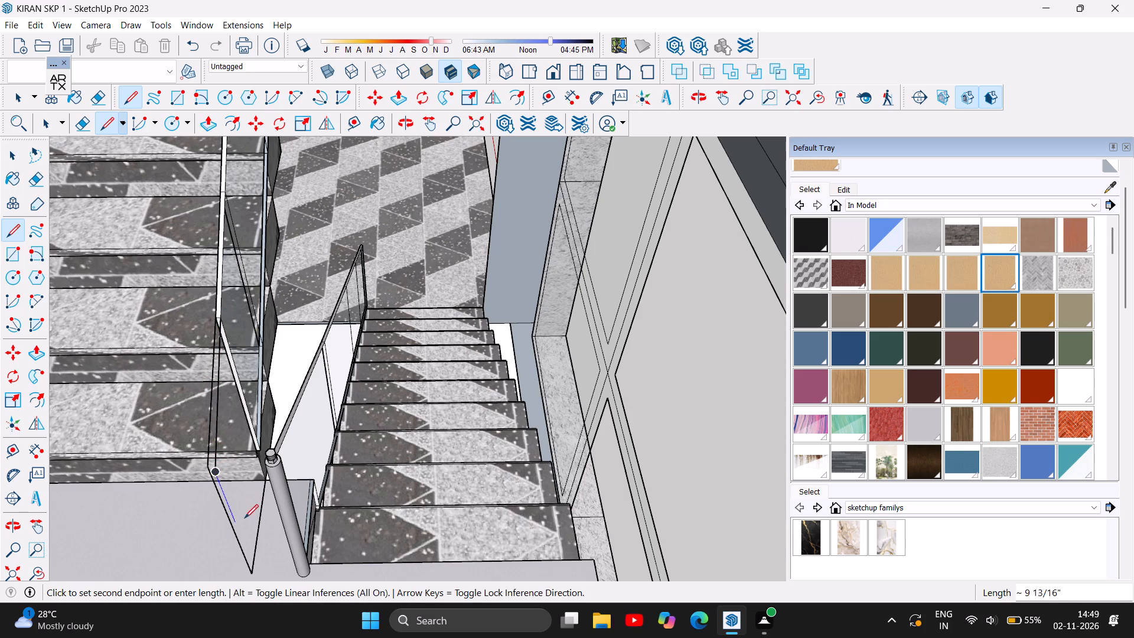
pyautogui.click(262, 569)
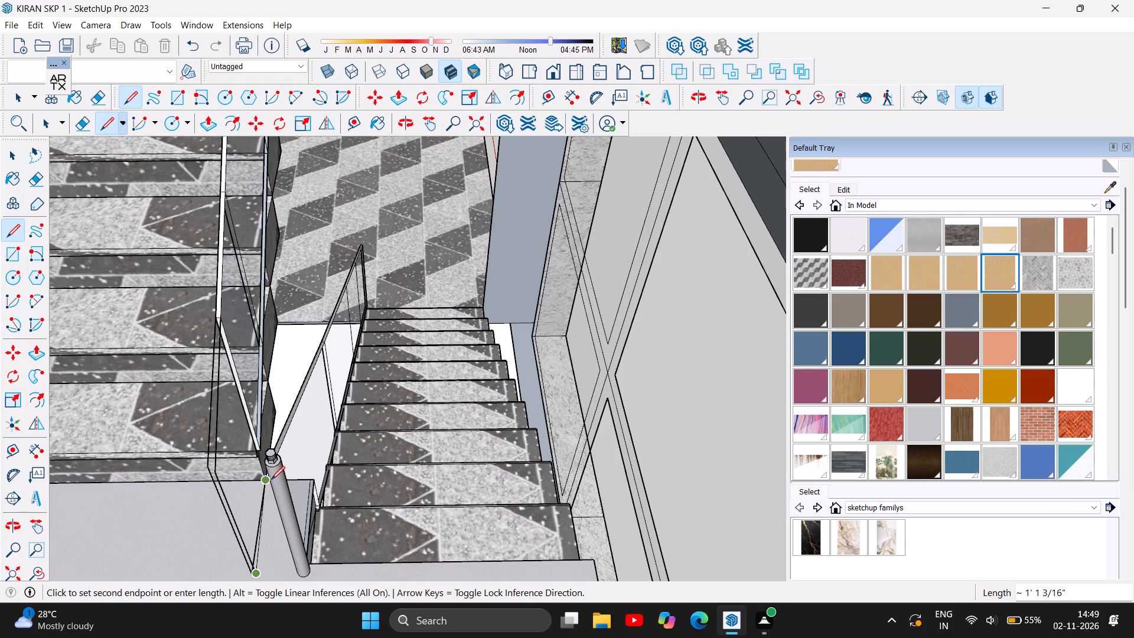
pyautogui.scroll(2, 266, 484)
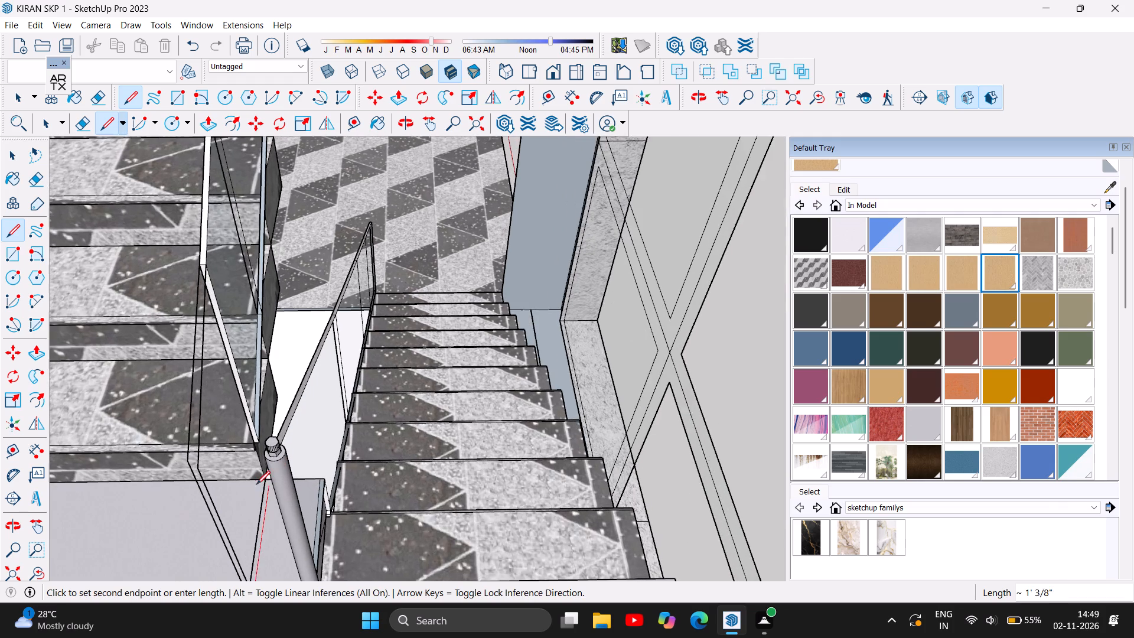
pyautogui.scroll(6, 247, 484)
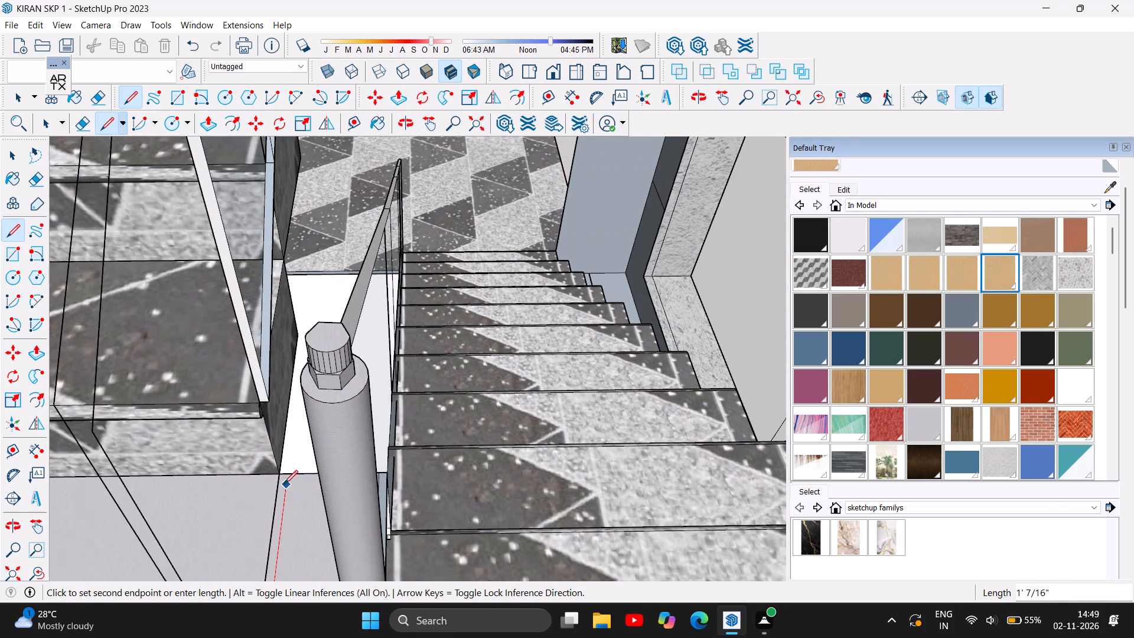
pyautogui.click(288, 474)
pyautogui.scroll(-2, 298, 481)
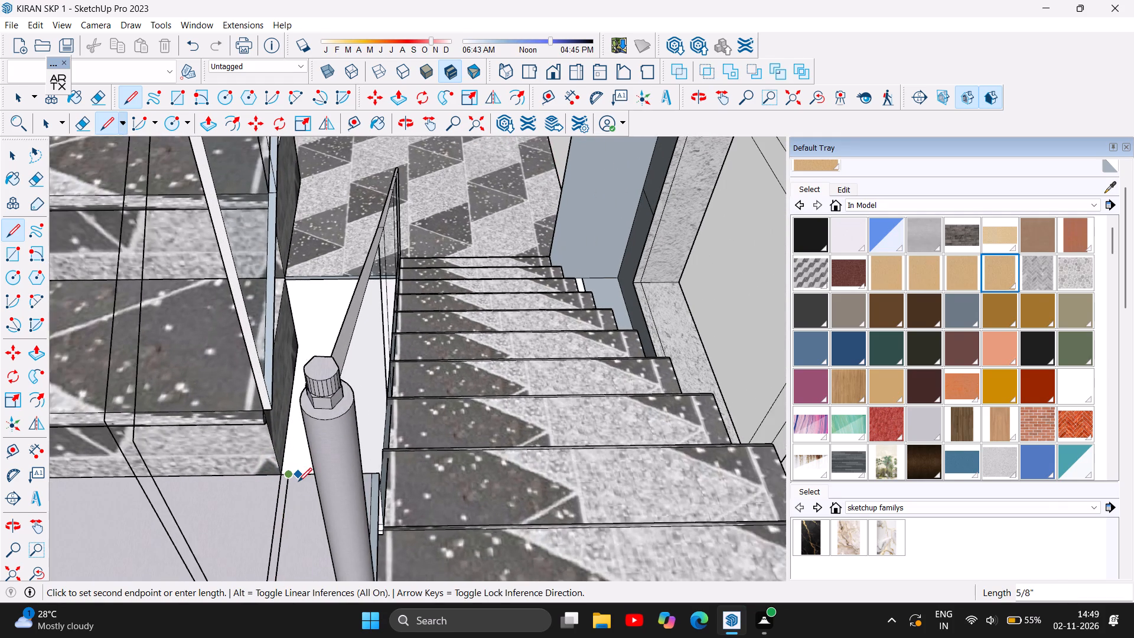
pyautogui.scroll(-2, 298, 481)
pyautogui.scroll(1, 298, 481)
pyautogui.scroll(-3, 295, 483)
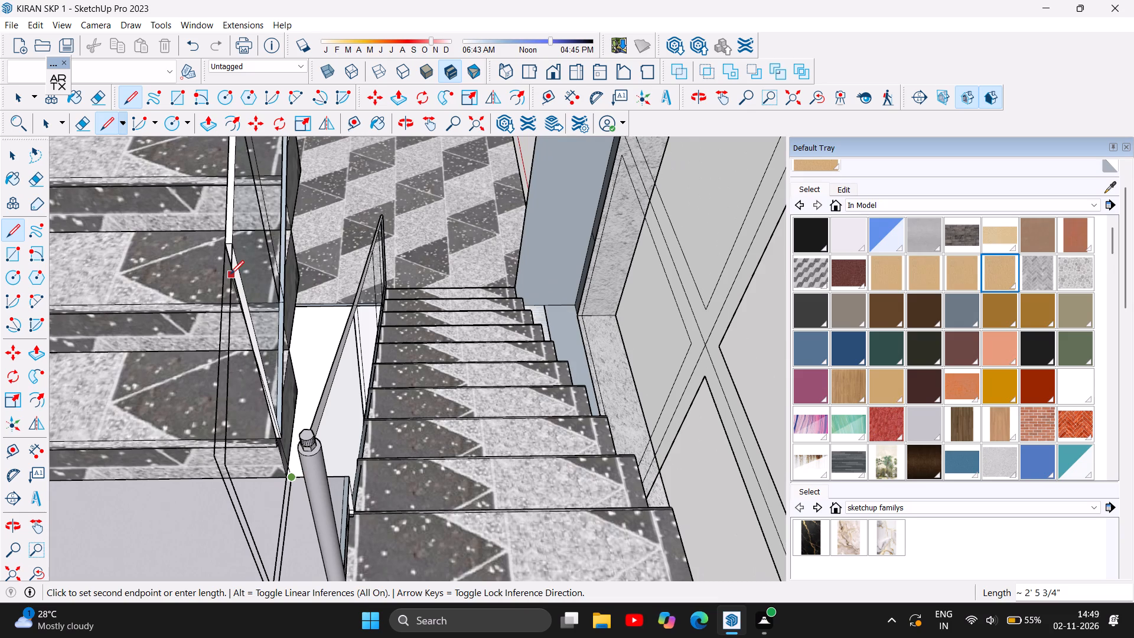
pyautogui.click(232, 249)
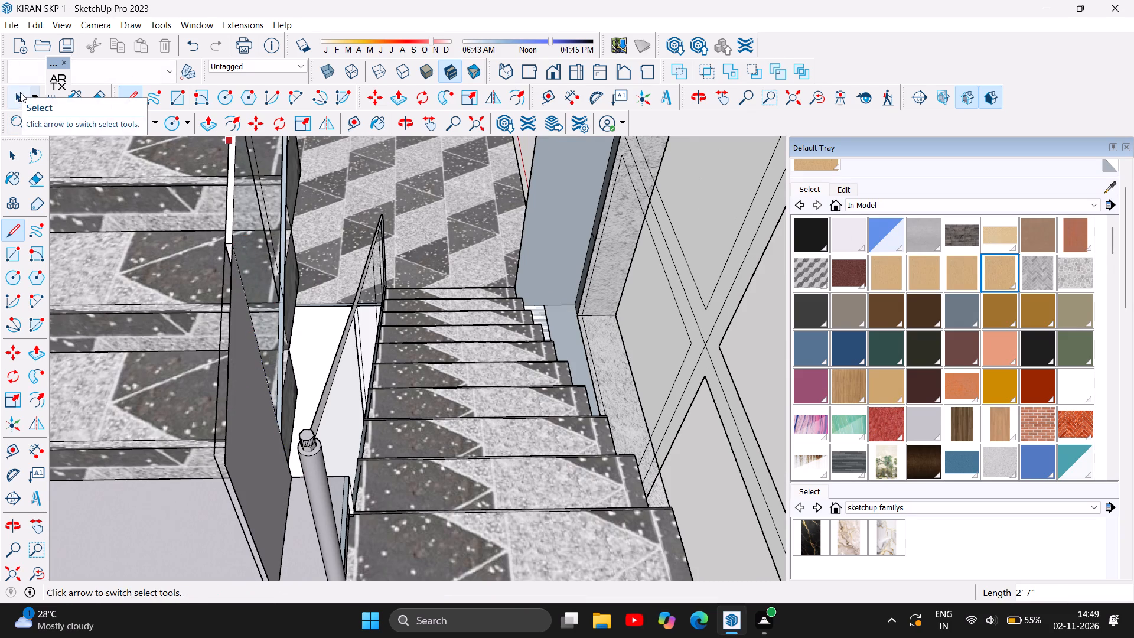
# Push/Pull the new landing railing panel's face in small moves of about 1/8" and 1/16" to align it with the panel edge.
pyautogui.click(210, 128)
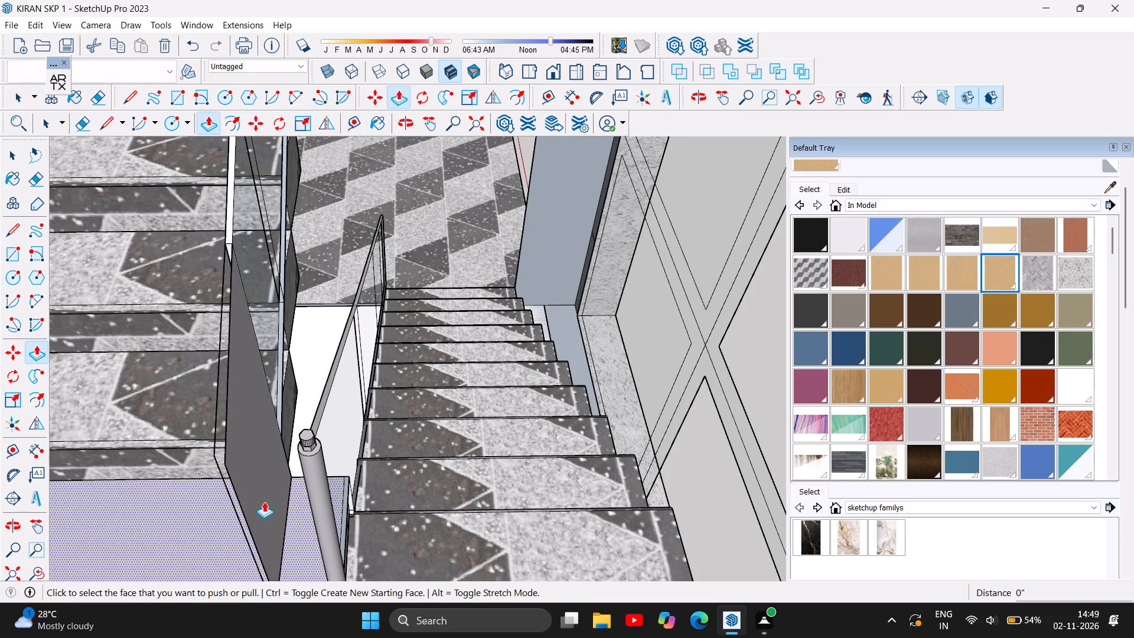
pyautogui.click(265, 500)
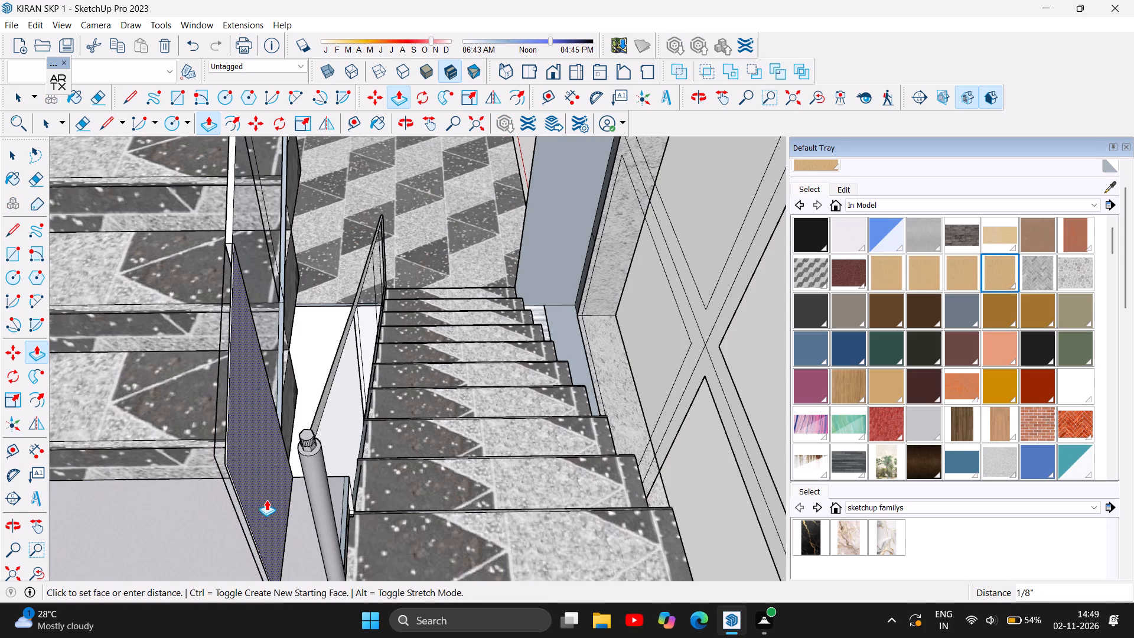
pyautogui.click(266, 500)
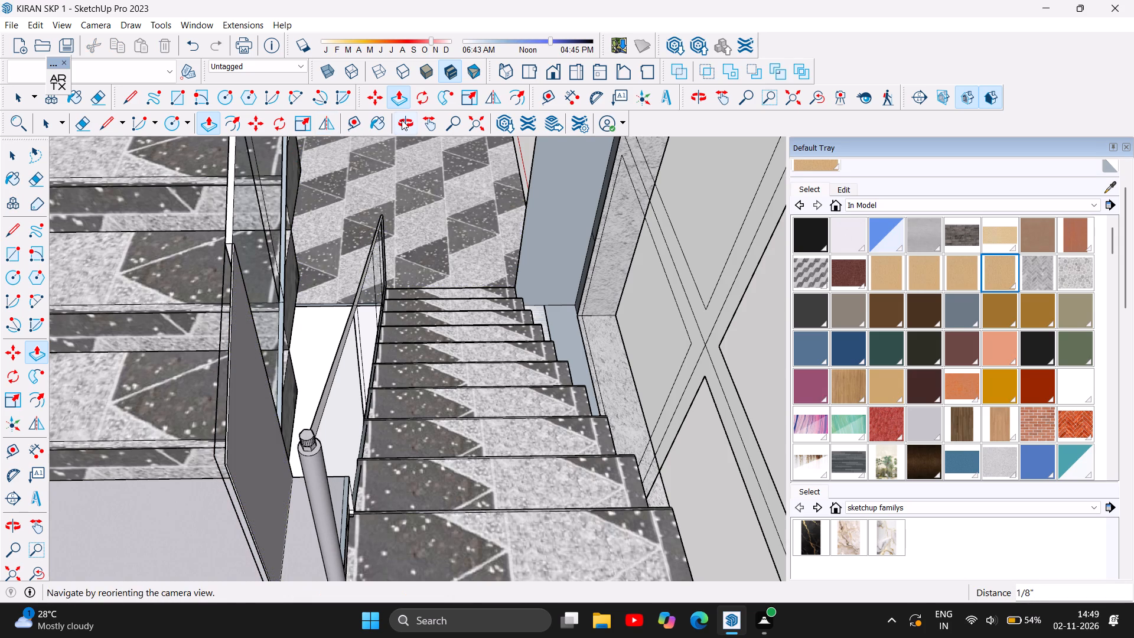
pyautogui.click(402, 120)
pyautogui.moveTo(219, 340); pyautogui.dragTo(408, 284)
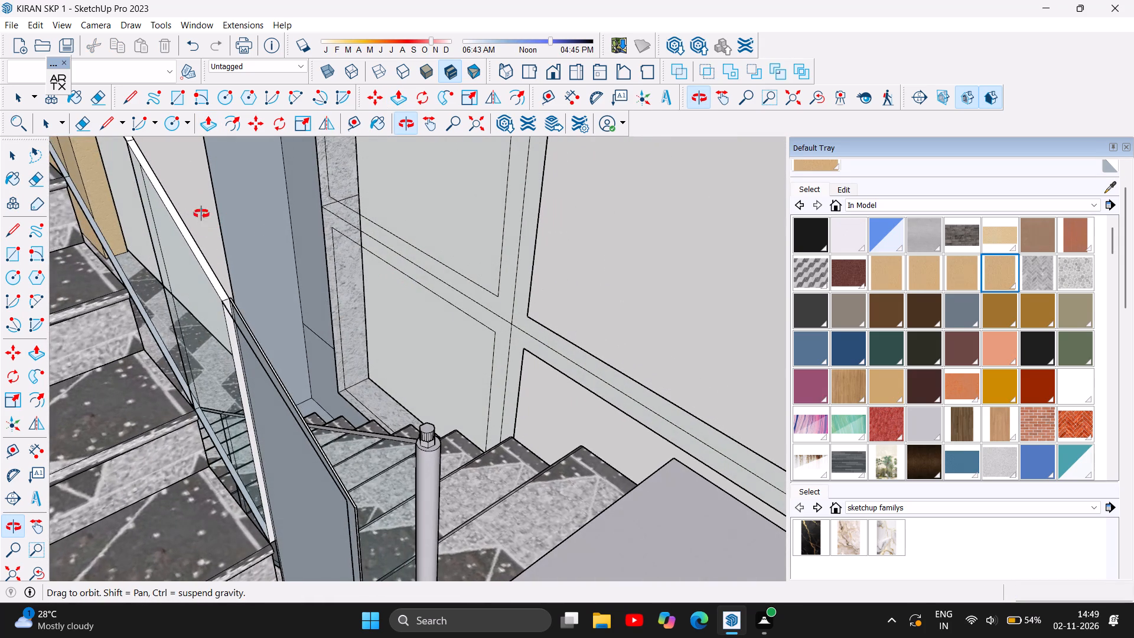
pyautogui.click(210, 118)
pyautogui.click(282, 479)
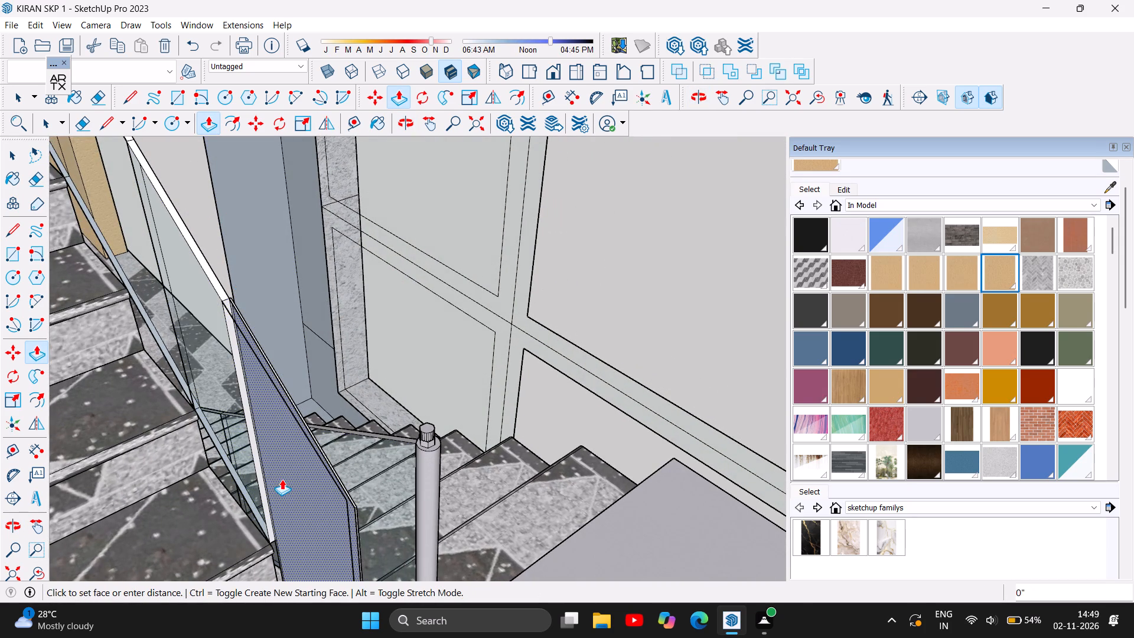
pyautogui.moveTo(279, 478); pyautogui.dragTo(258, 480)
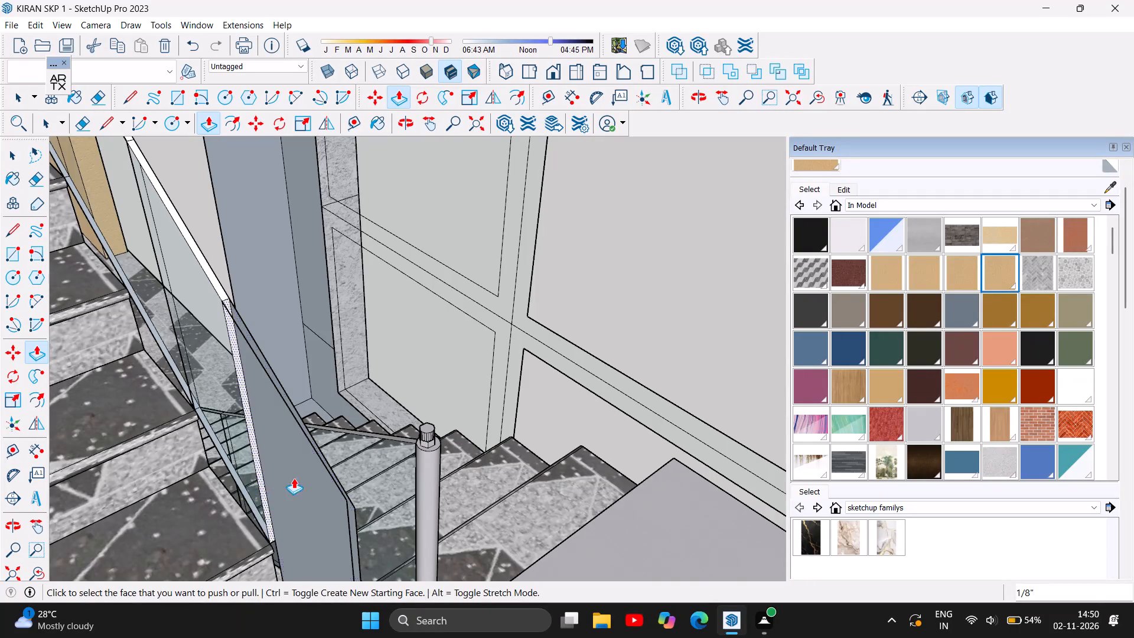
pyautogui.moveTo(294, 478); pyautogui.dragTo(283, 471)
pyautogui.click(283, 471)
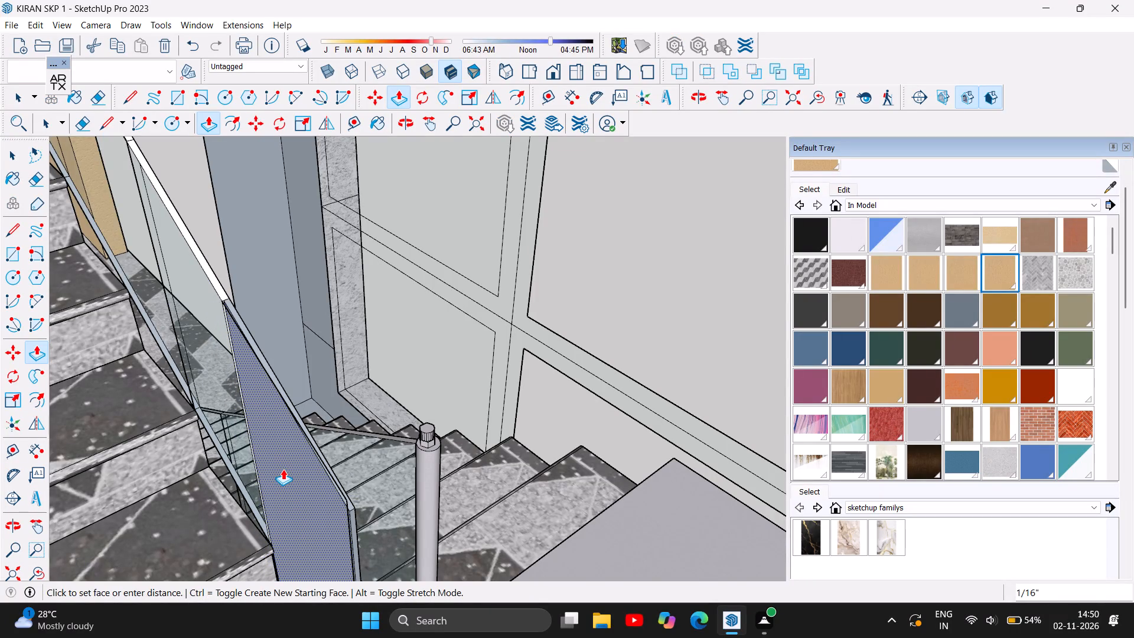
# Examine the landing railing panel and round post from the stairwell, the exterior and above.
pyautogui.scroll(1, 220, 473)
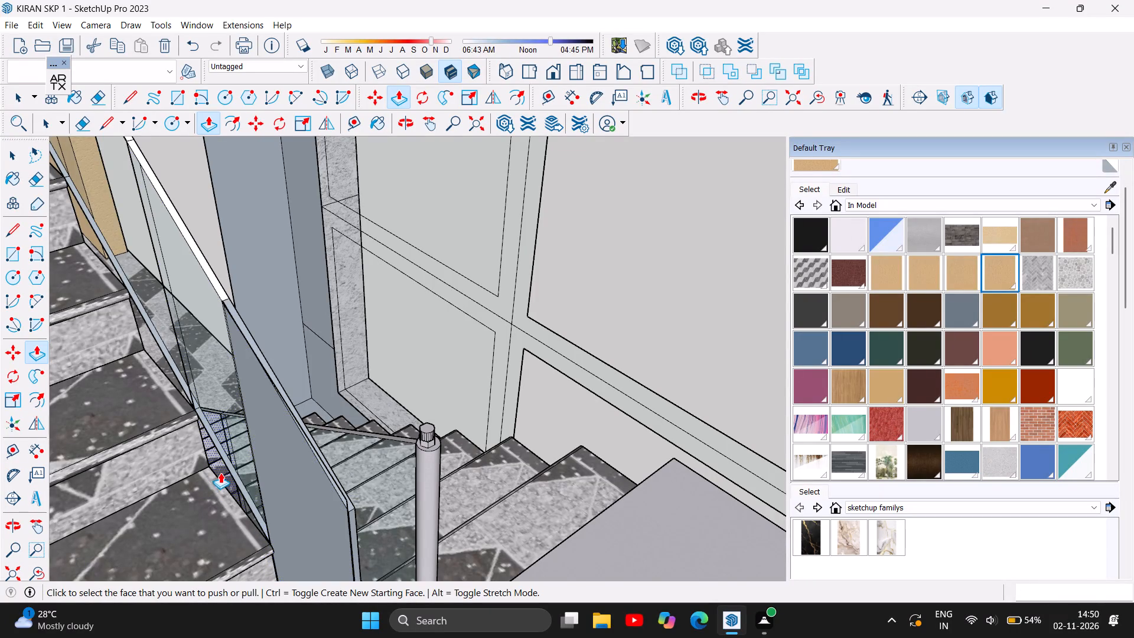
pyautogui.scroll(-4, 220, 473)
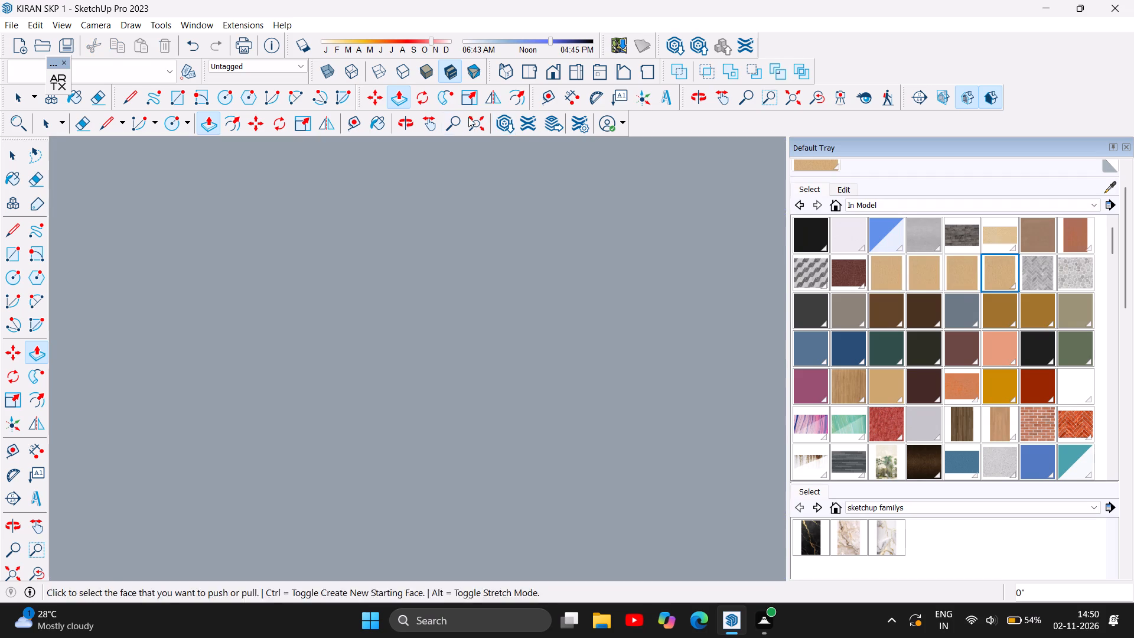
pyautogui.click(405, 121)
pyautogui.moveTo(514, 352); pyautogui.dragTo(210, 403)
pyautogui.click(210, 403)
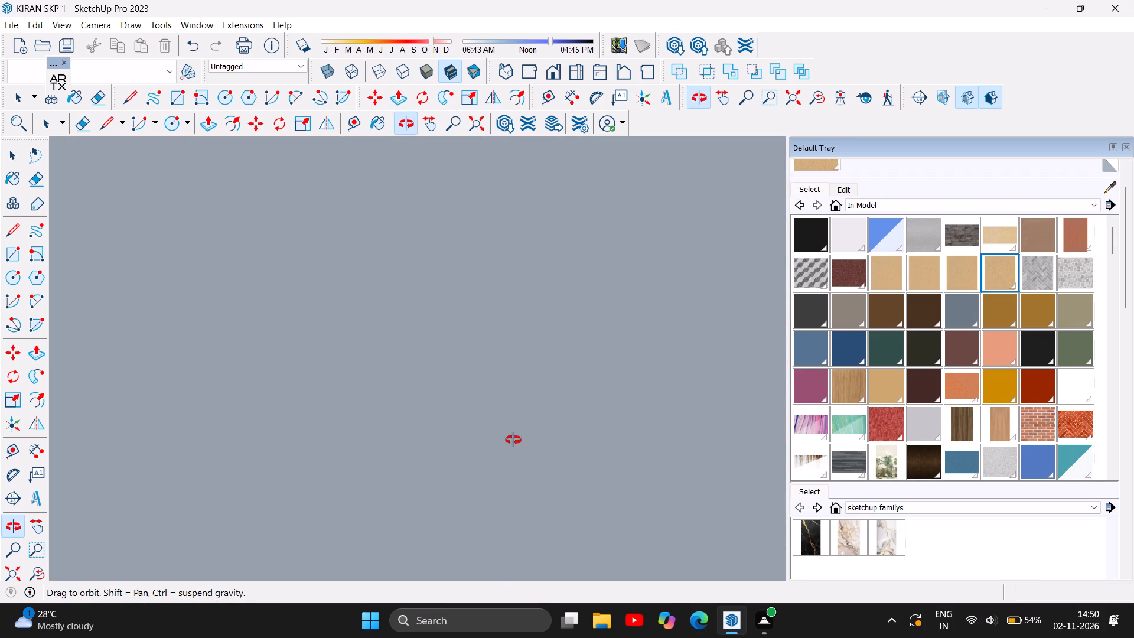
pyautogui.moveTo(513, 440); pyautogui.dragTo(203, 407)
pyautogui.scroll(-2, 402, 396)
pyautogui.moveTo(480, 399); pyautogui.dragTo(461, 390)
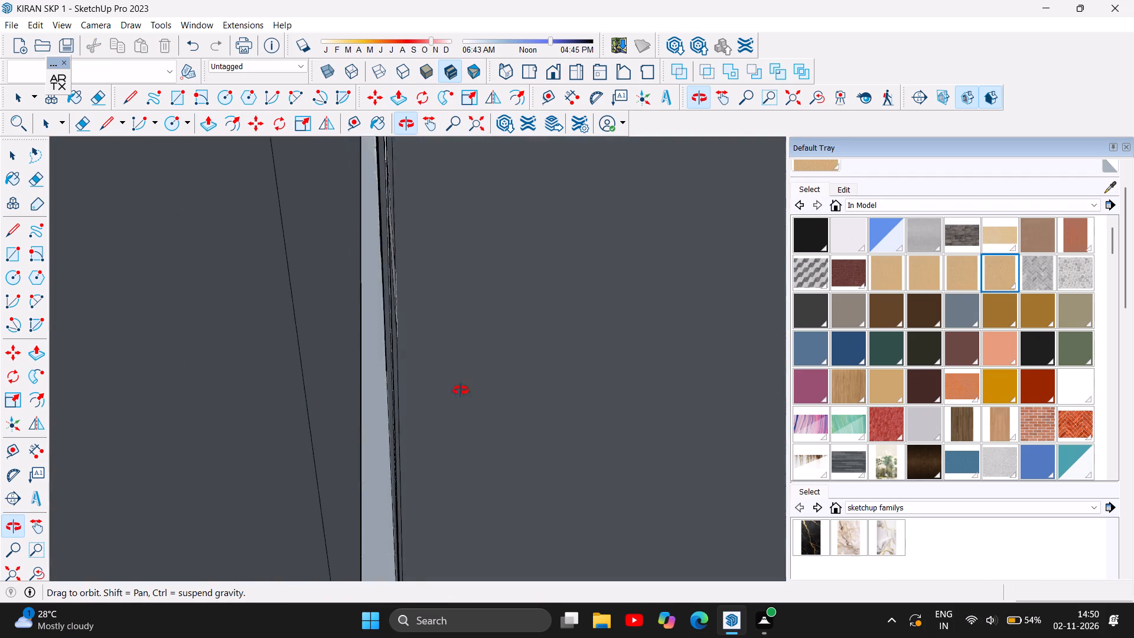
pyautogui.moveTo(461, 390); pyautogui.dragTo(331, 369)
pyautogui.scroll(-1, 381, 348)
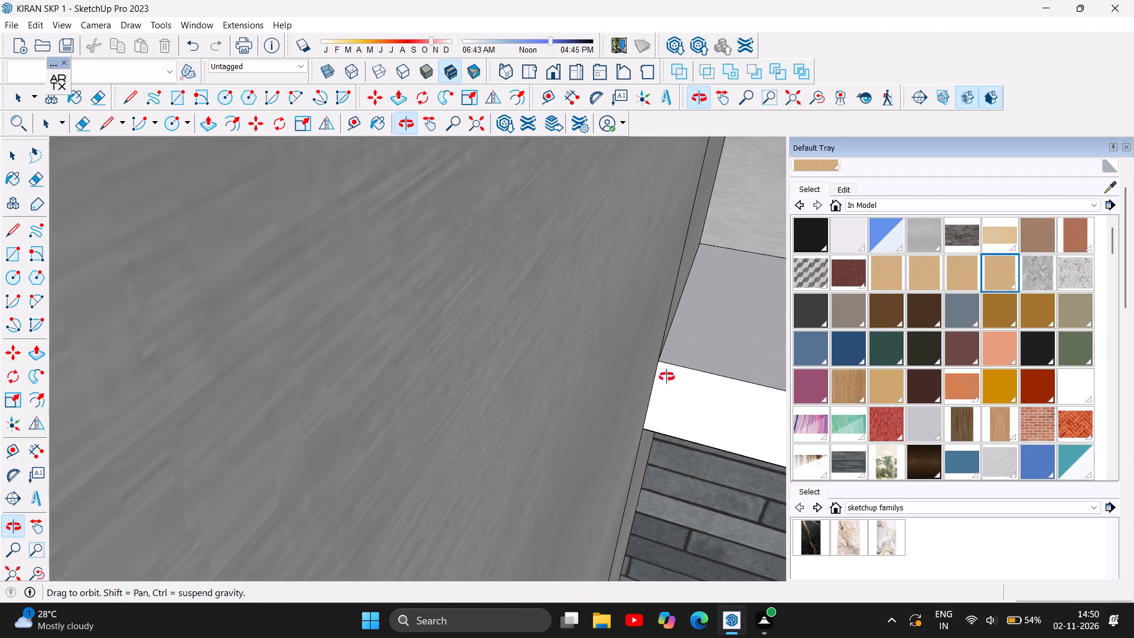
pyautogui.moveTo(721, 401); pyautogui.dragTo(457, 255)
pyautogui.moveTo(529, 312); pyautogui.dragTo(483, 236)
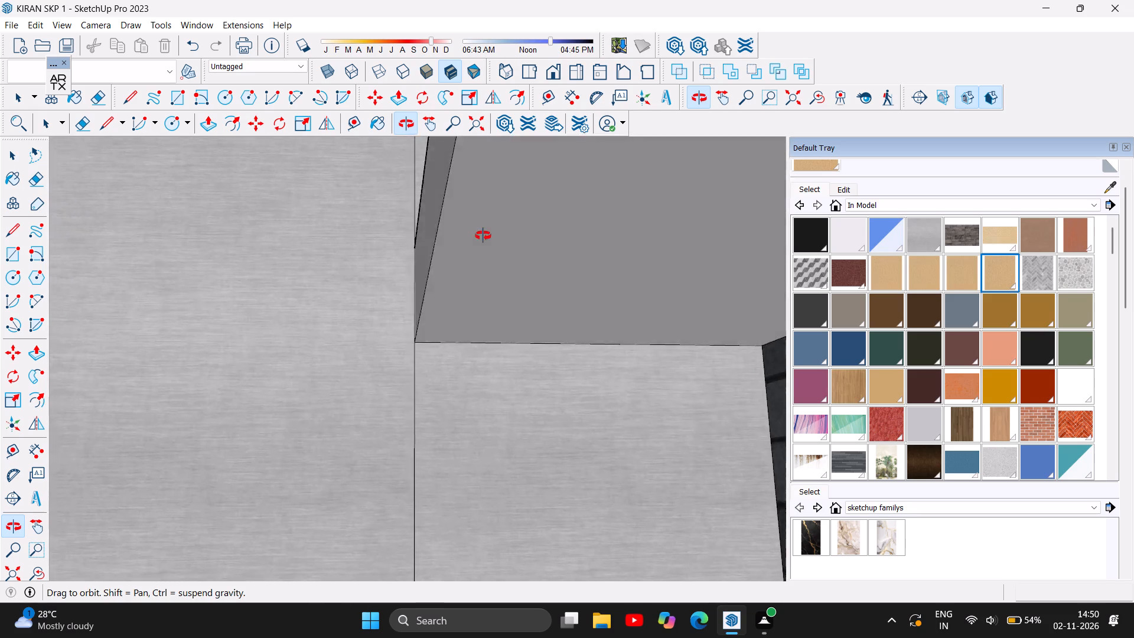
pyautogui.moveTo(483, 236); pyautogui.dragTo(484, 408)
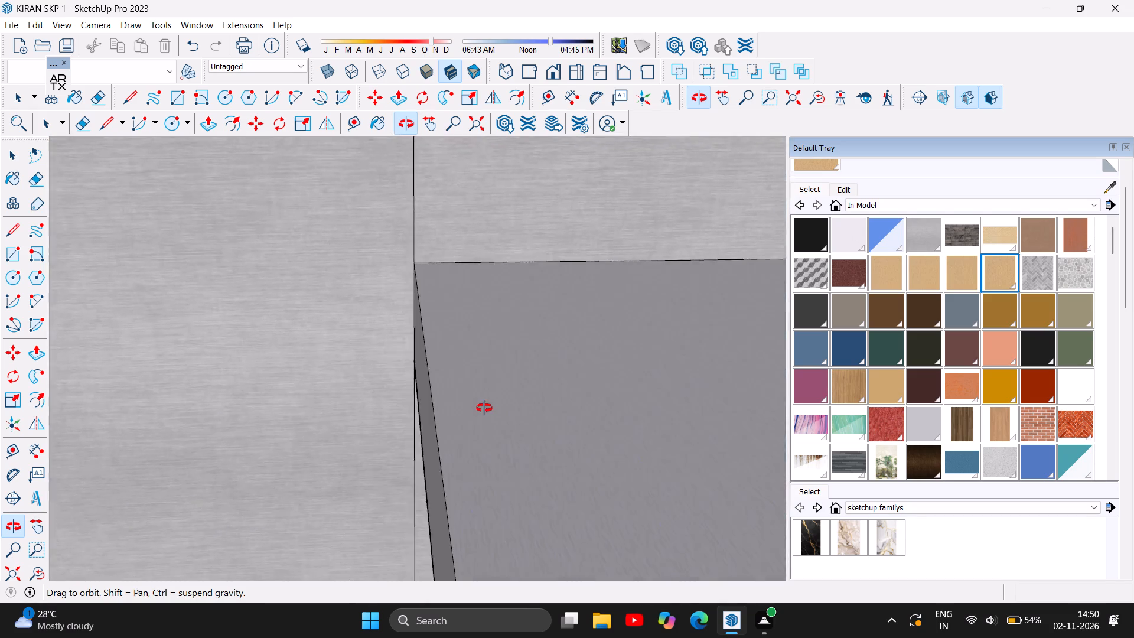
pyautogui.moveTo(484, 408); pyautogui.dragTo(656, 425)
pyautogui.click(657, 425)
pyautogui.scroll(-6, 663, 426)
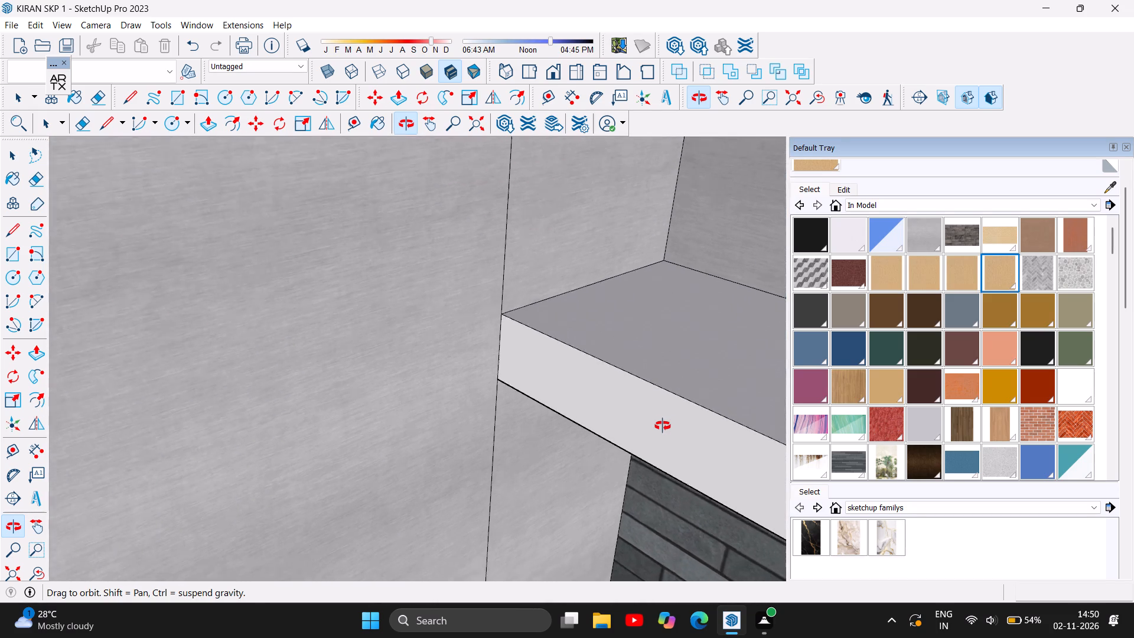
pyautogui.scroll(-9, 663, 426)
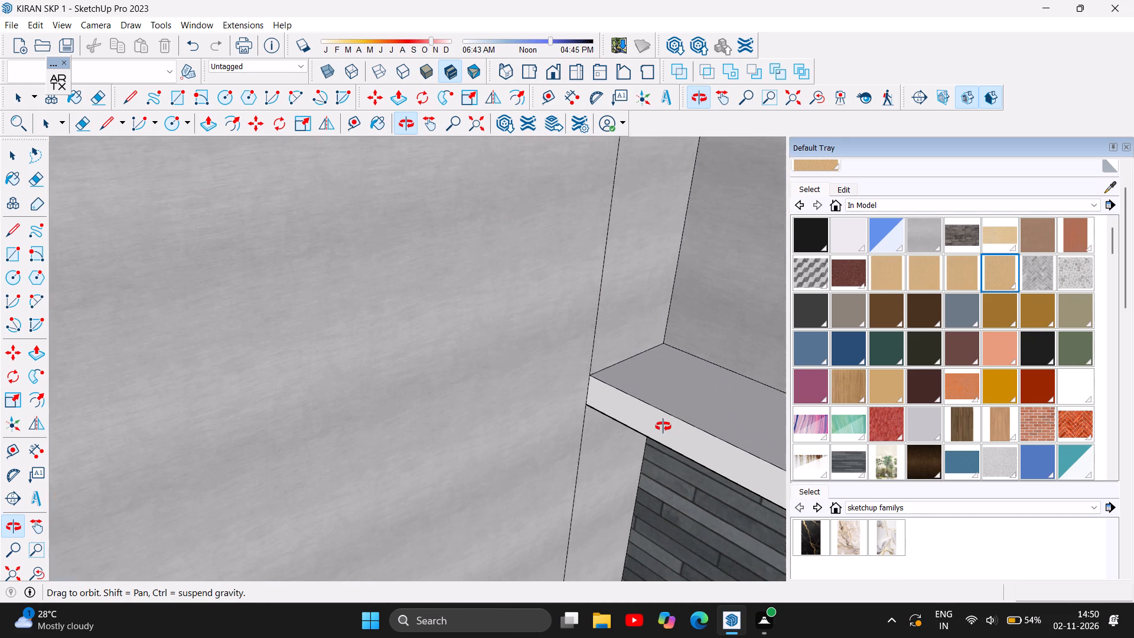
pyautogui.scroll(-6, 663, 427)
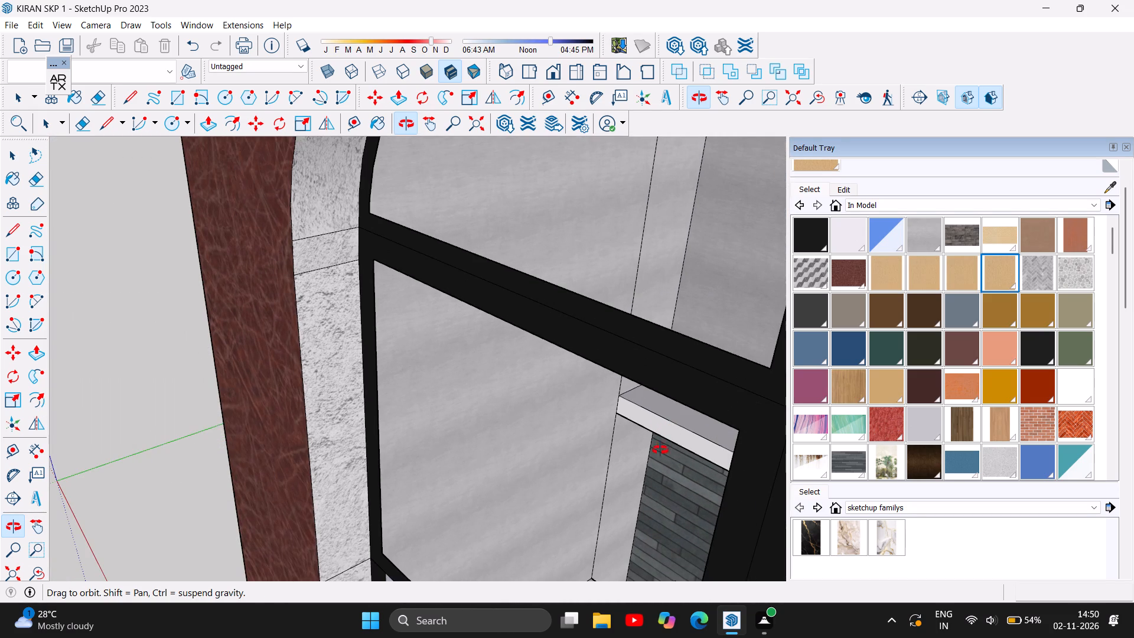
pyautogui.scroll(-8, 637, 440)
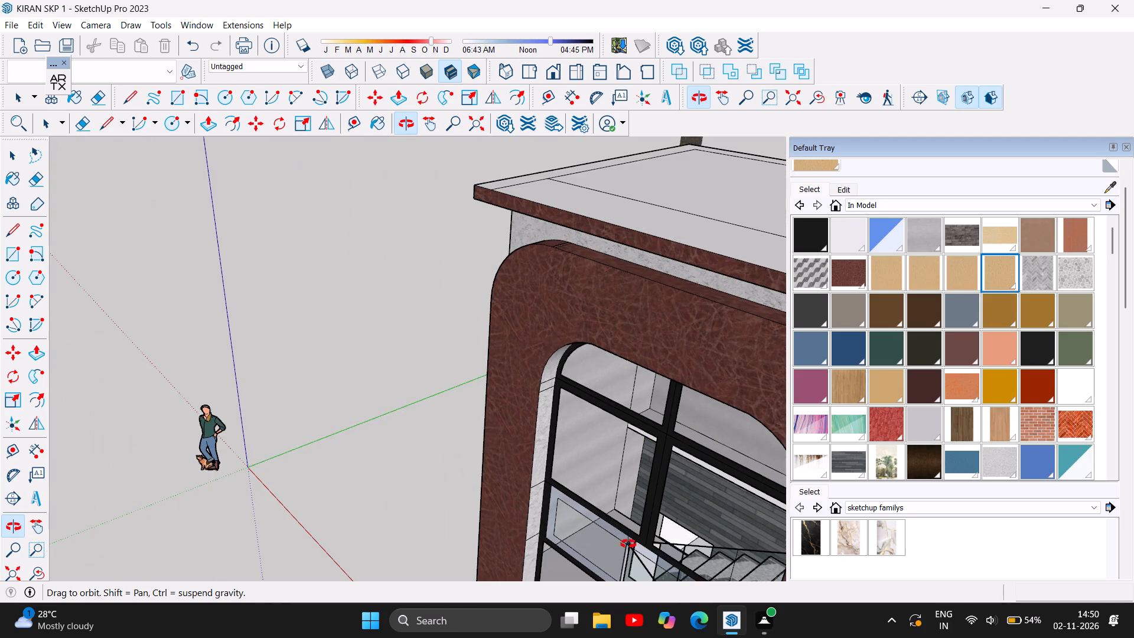
pyautogui.moveTo(638, 524); pyautogui.dragTo(384, 422)
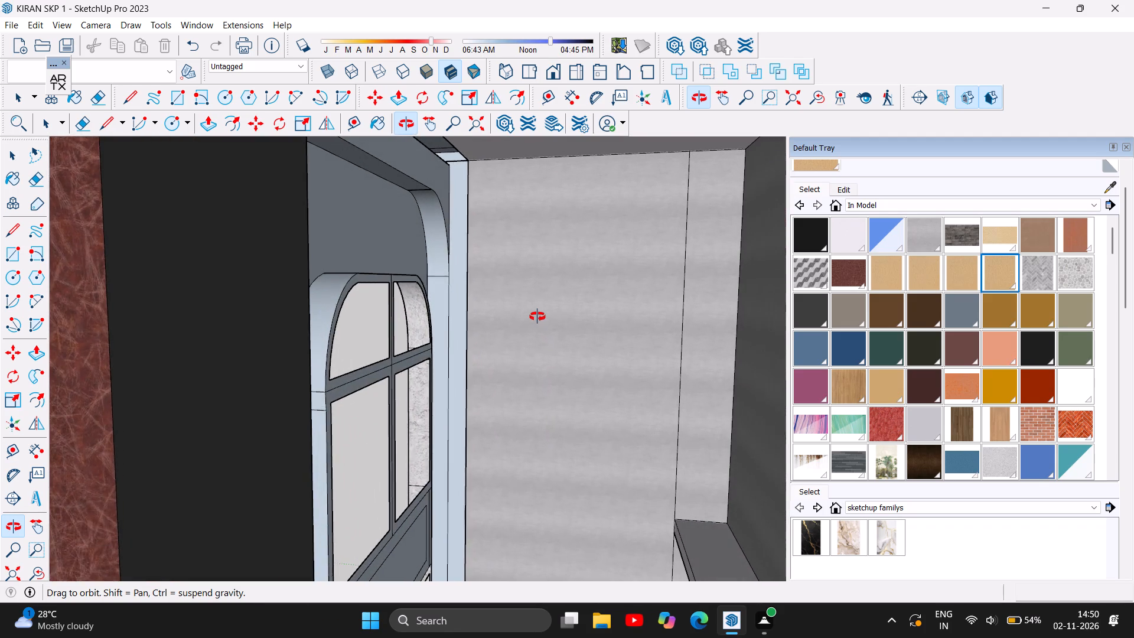
pyautogui.scroll(-5, 537, 317)
pyautogui.moveTo(581, 455); pyautogui.dragTo(566, 548)
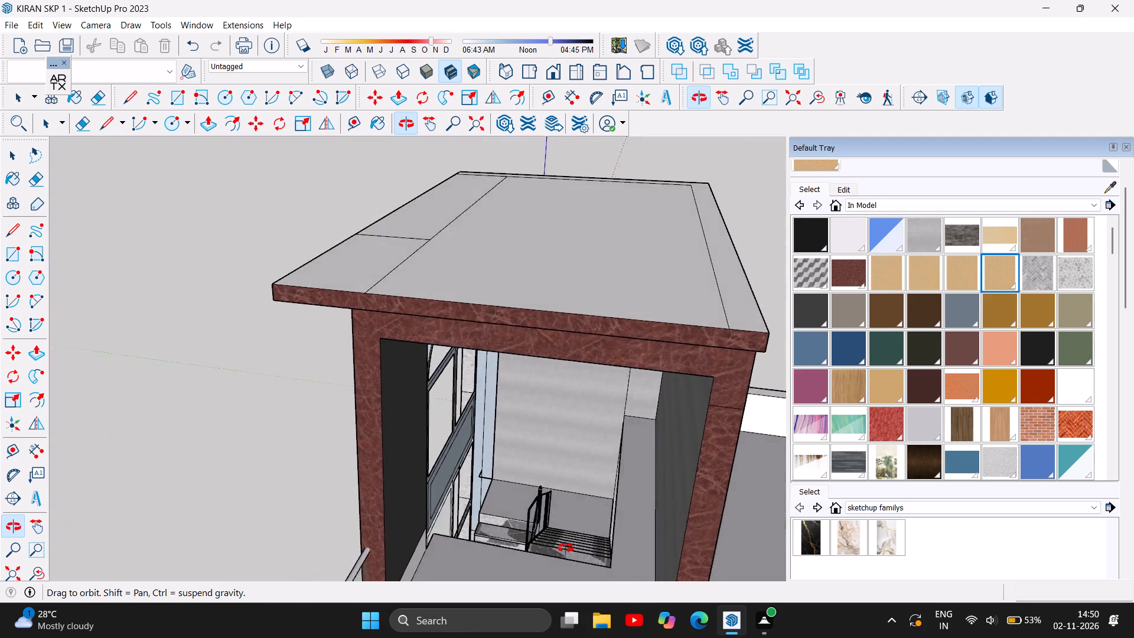
pyautogui.moveTo(566, 548); pyautogui.dragTo(568, 564)
pyautogui.scroll(5, 543, 483)
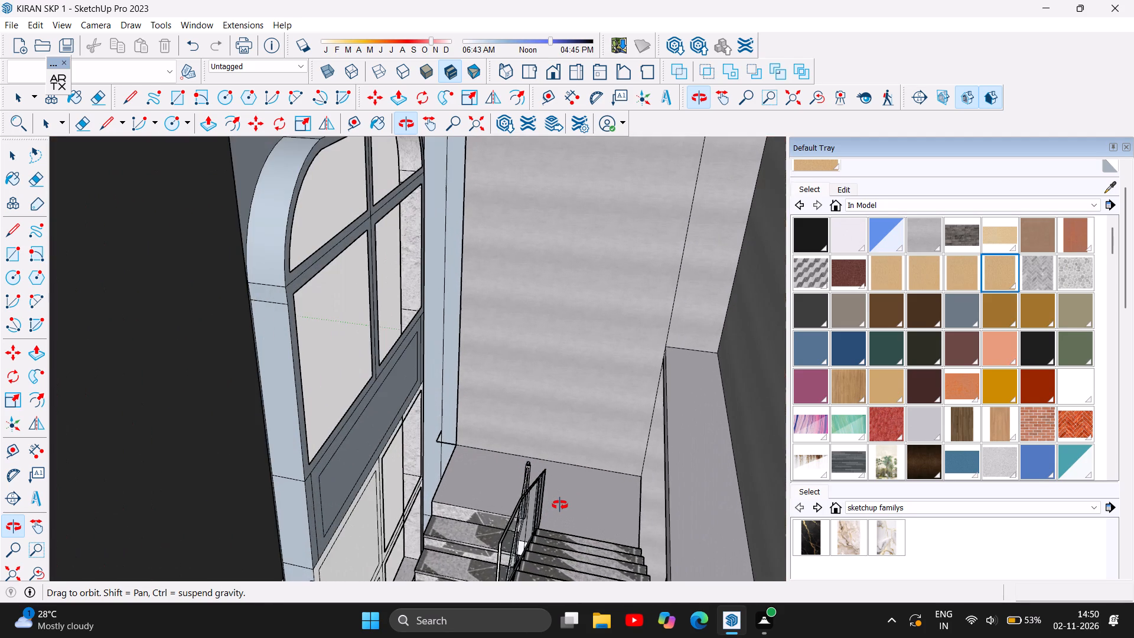
pyautogui.scroll(5, 560, 505)
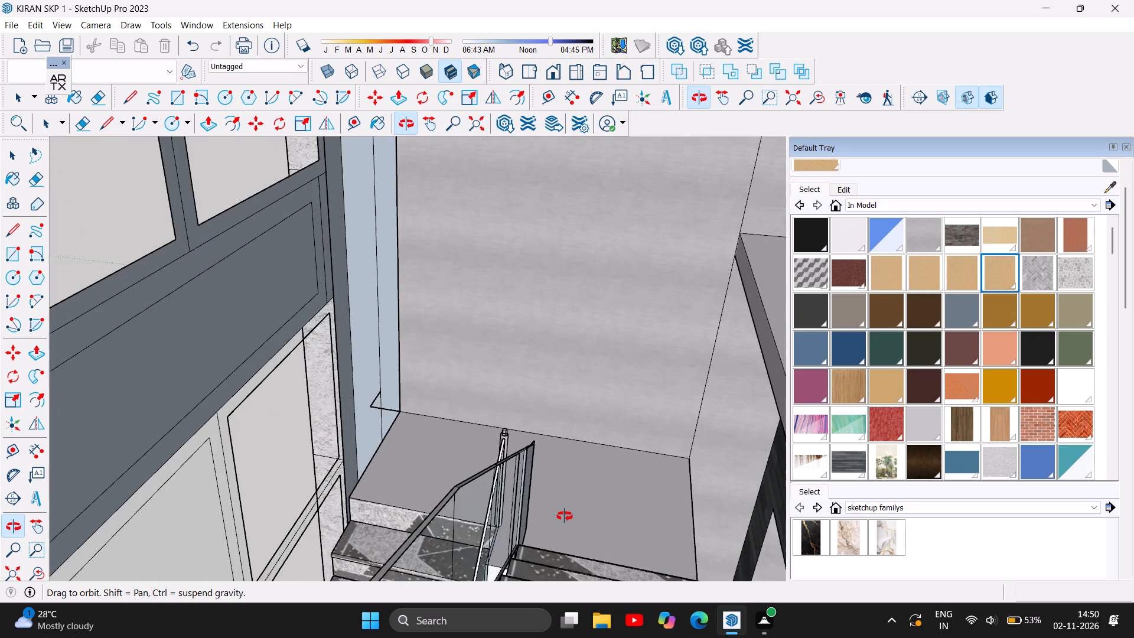
pyautogui.scroll(7, 565, 516)
pyautogui.moveTo(507, 503); pyautogui.dragTo(470, 498)
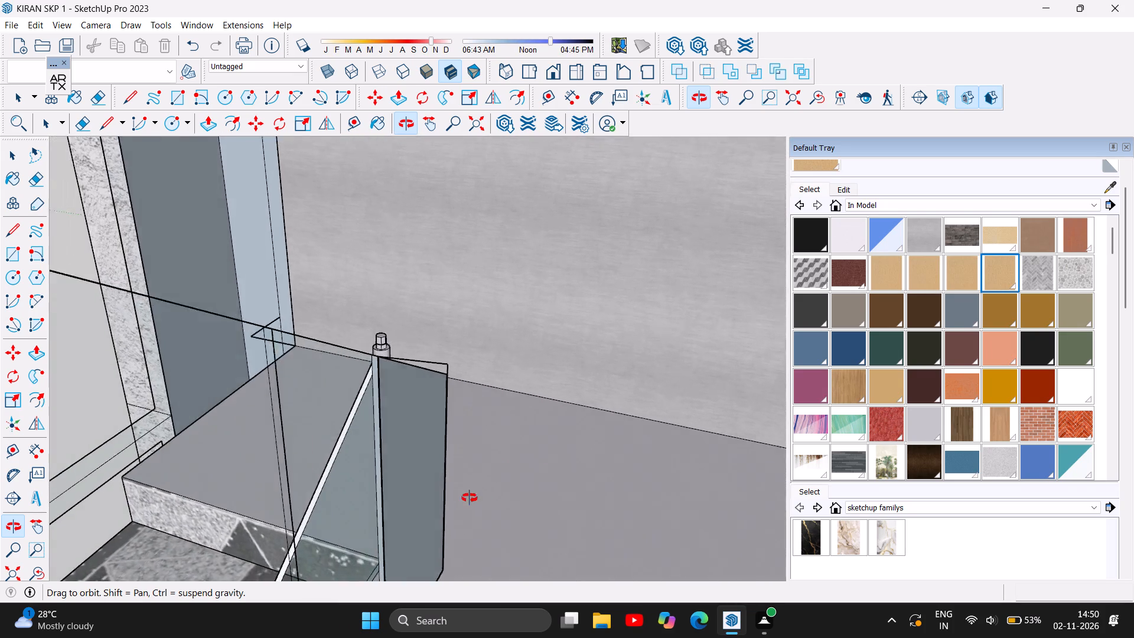
# Examine the stairwell, the landing and the surrounding walls from inside and above.
pyautogui.moveTo(470, 498); pyautogui.dragTo(324, 424)
pyautogui.click(318, 421)
pyautogui.scroll(-2, 548, 360)
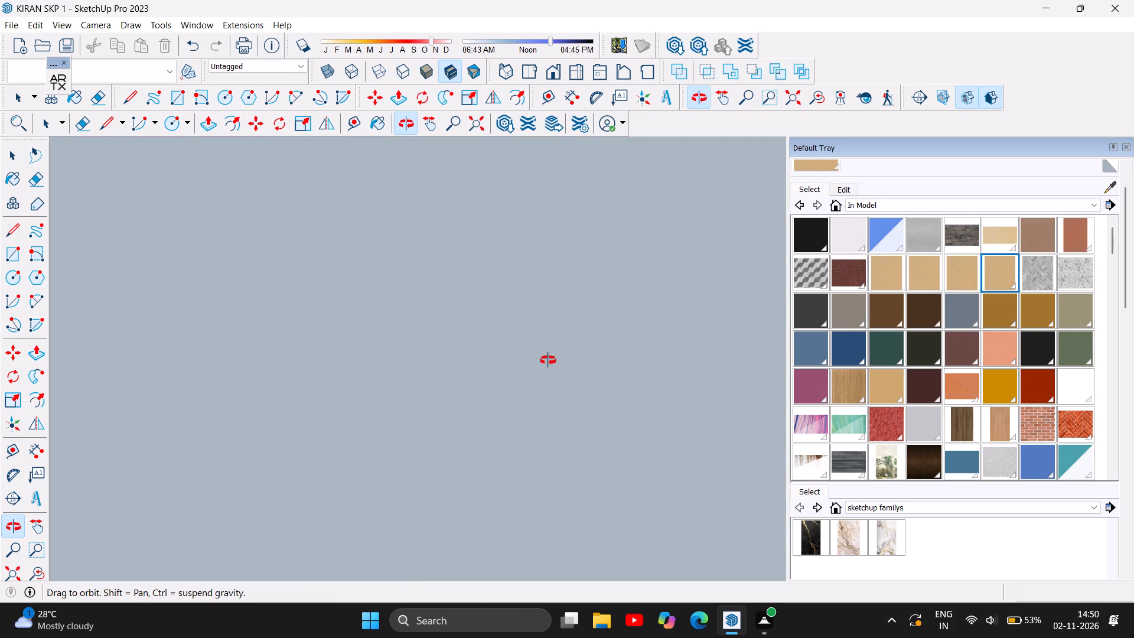
pyautogui.moveTo(428, 393); pyautogui.dragTo(594, 528)
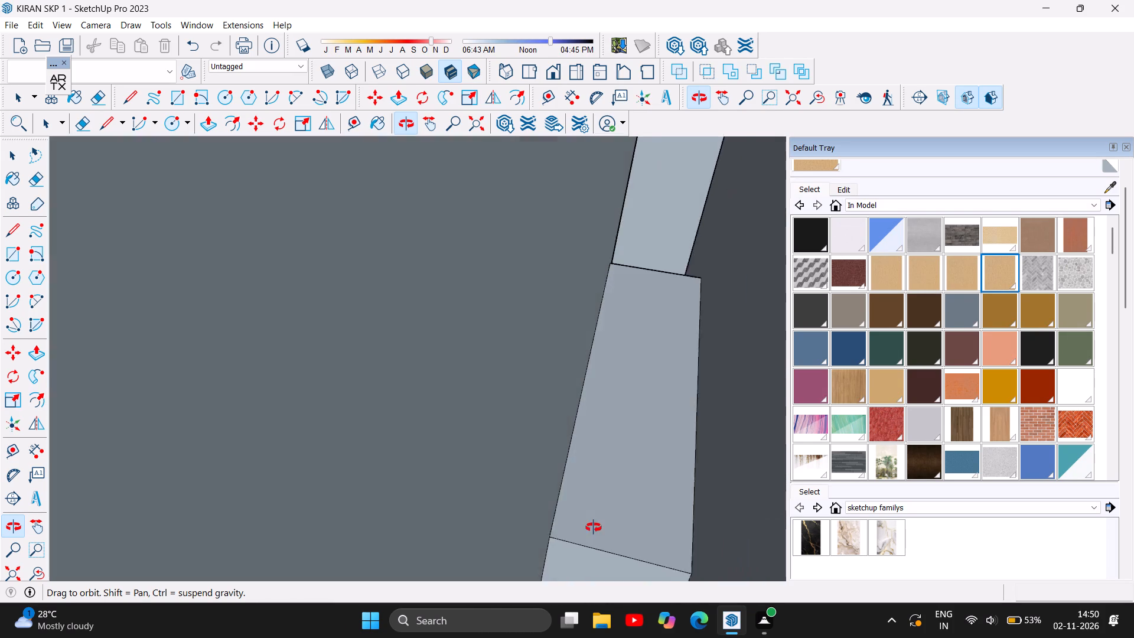
pyautogui.moveTo(594, 528); pyautogui.dragTo(654, 497)
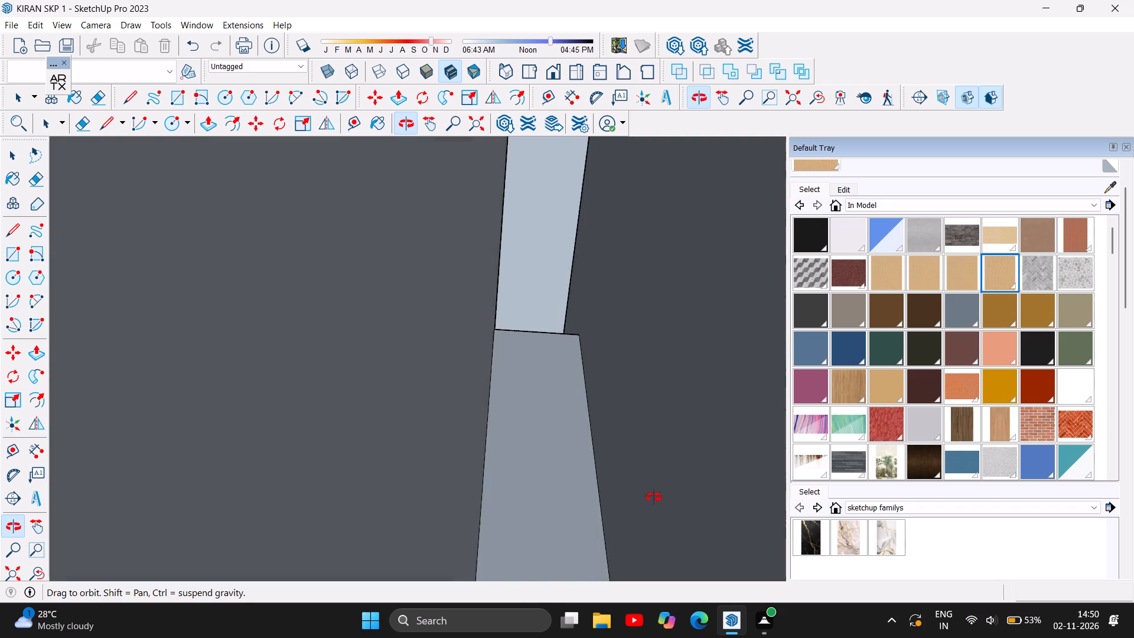
pyautogui.moveTo(654, 497); pyautogui.dragTo(727, 491)
pyautogui.click(727, 491)
pyautogui.scroll(-7, 524, 447)
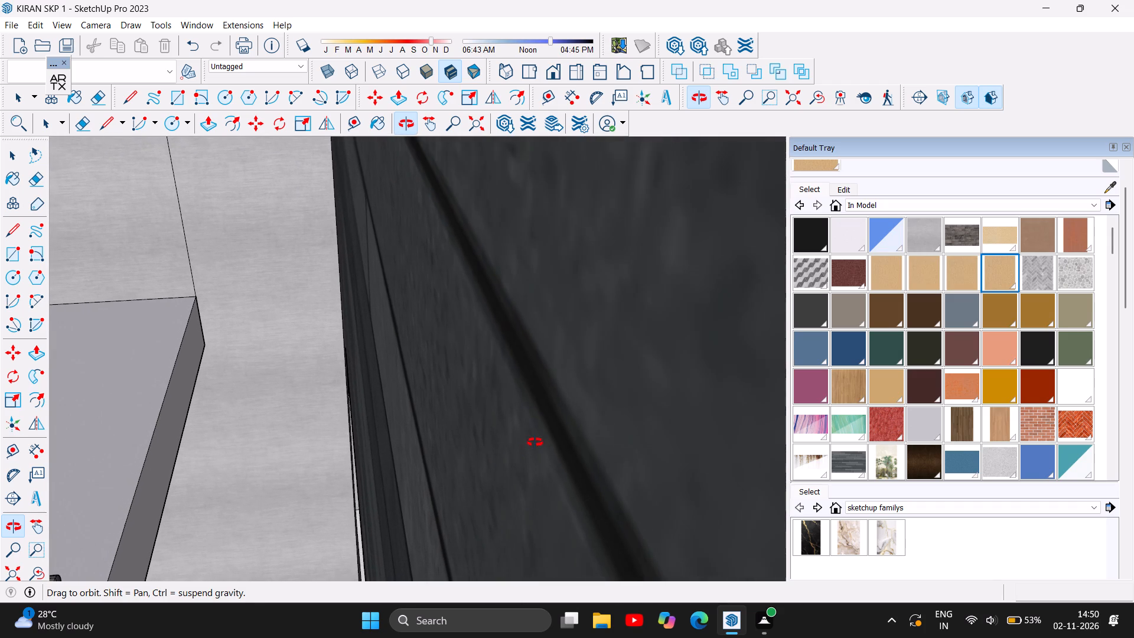
pyautogui.scroll(-2, 535, 442)
pyautogui.scroll(-4, 493, 377)
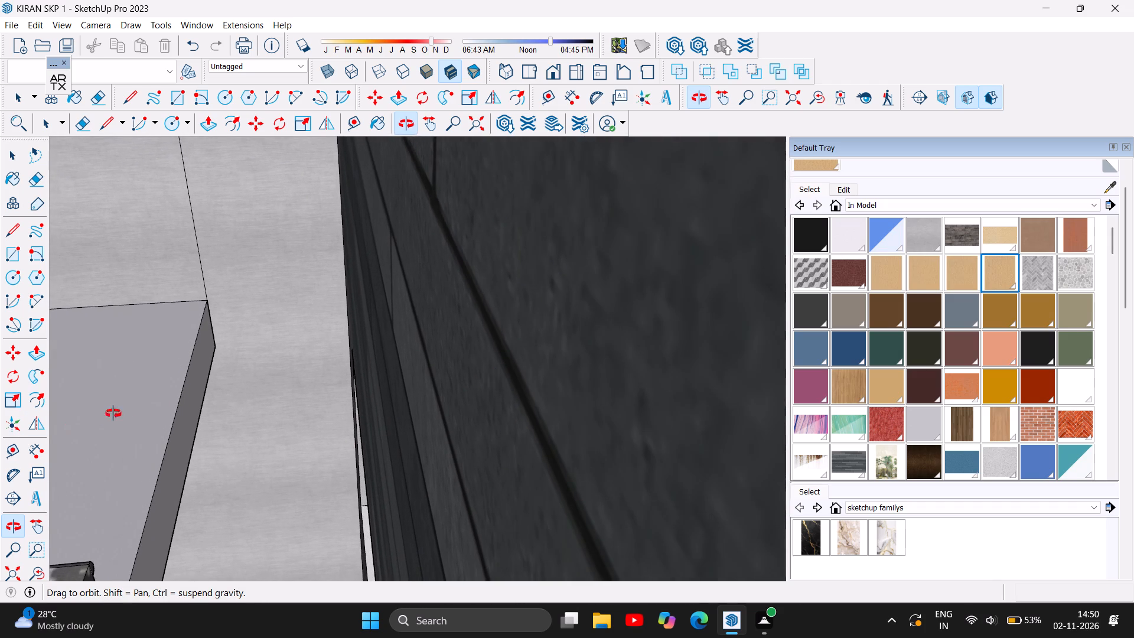
pyautogui.scroll(-3, 168, 404)
pyautogui.moveTo(92, 435); pyautogui.dragTo(197, 426)
pyautogui.scroll(-1, 298, 402)
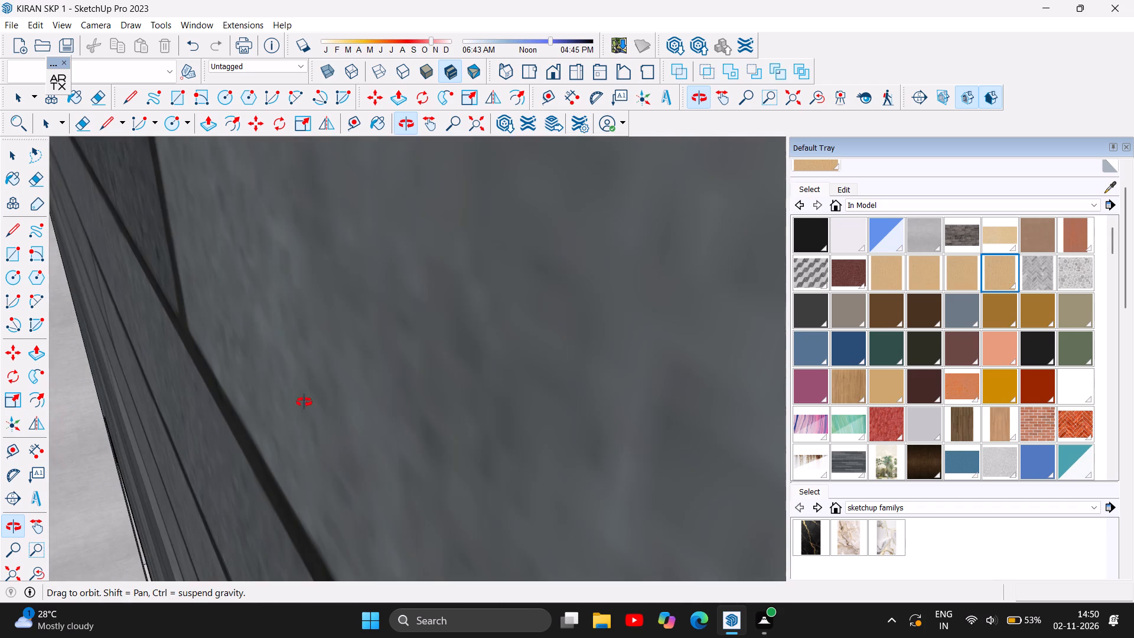
pyautogui.scroll(-16, 304, 402)
pyautogui.scroll(1, 311, 400)
pyautogui.scroll(-1, 311, 400)
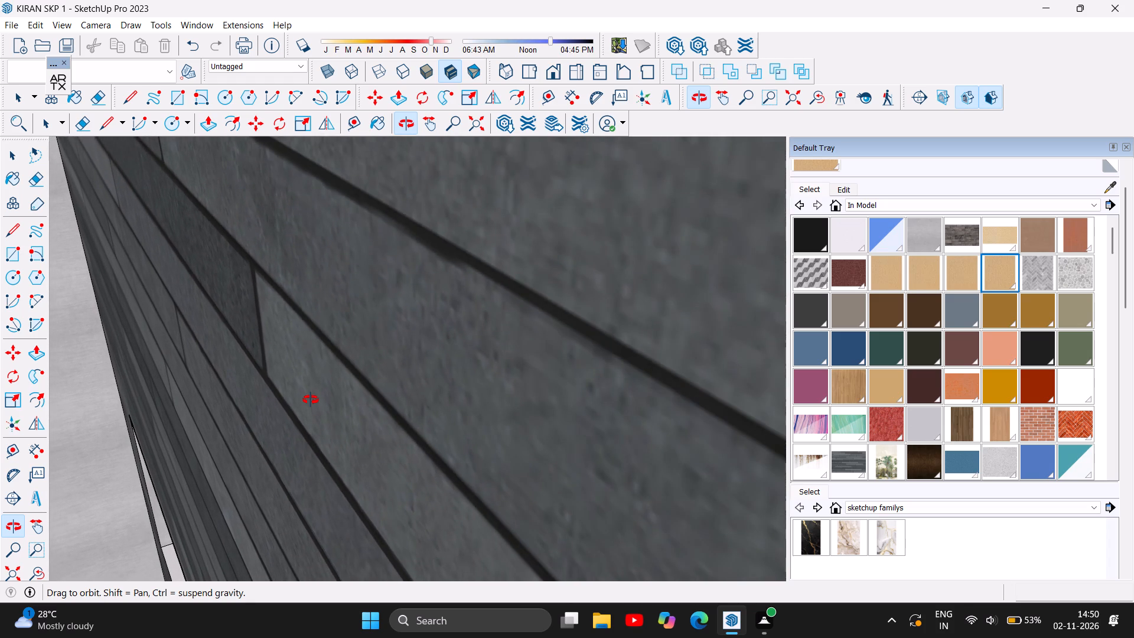
pyautogui.scroll(-2, 311, 400)
pyautogui.moveTo(138, 466); pyautogui.dragTo(423, 492)
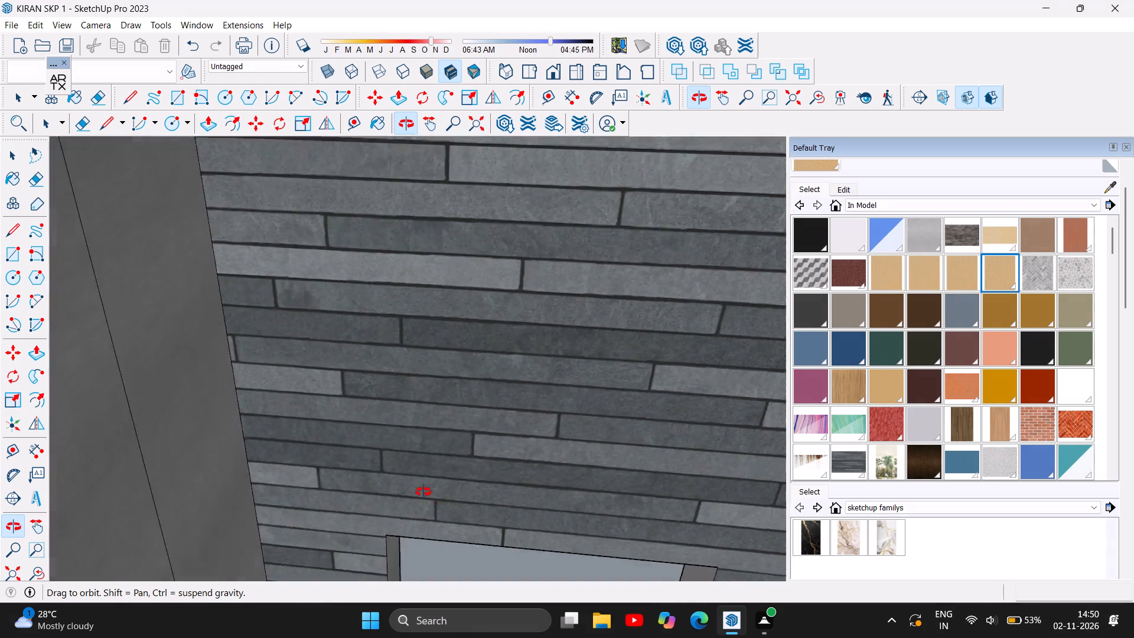
pyautogui.moveTo(423, 492); pyautogui.dragTo(195, 447)
pyautogui.scroll(-5, 195, 447)
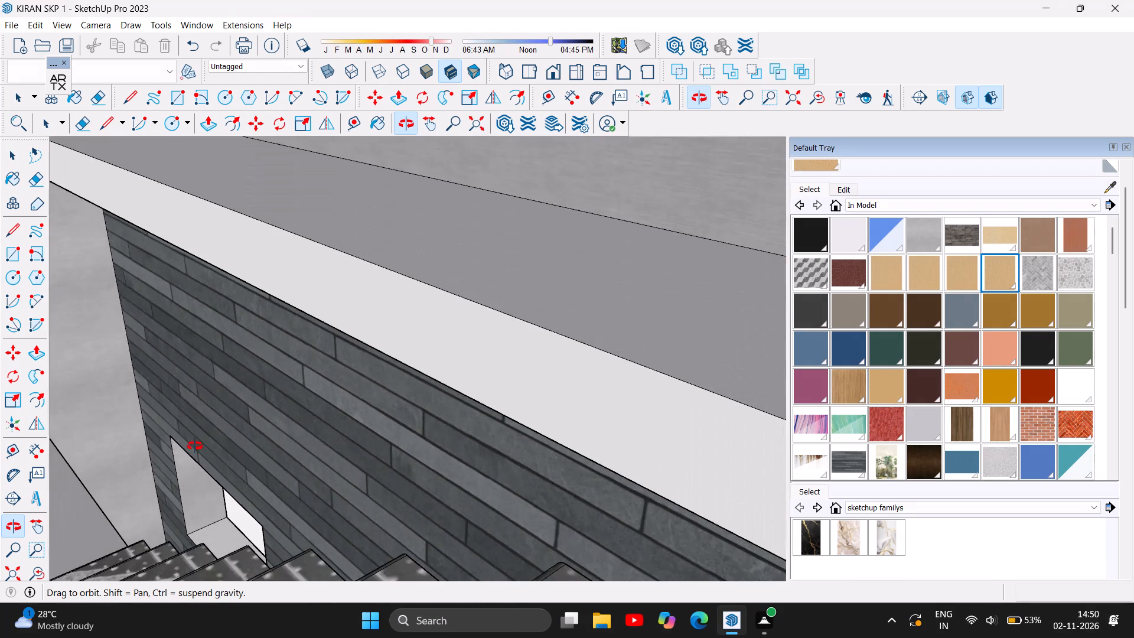
pyautogui.scroll(-5, 195, 446)
pyautogui.moveTo(106, 582); pyautogui.dragTo(71, 589)
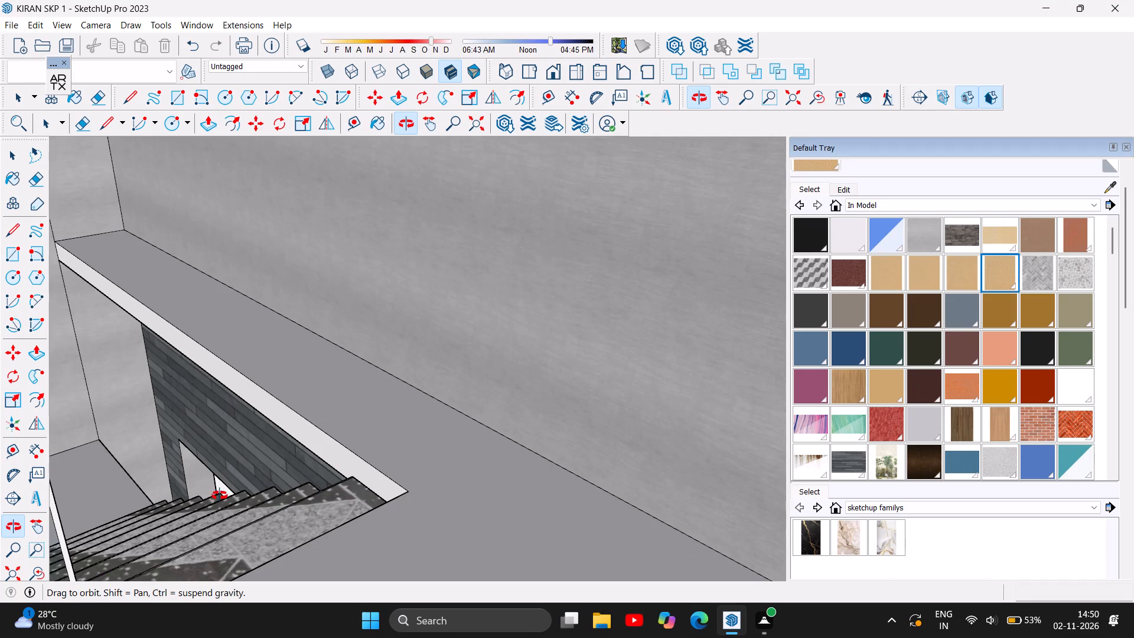
pyautogui.moveTo(220, 496); pyautogui.dragTo(157, 522)
pyautogui.scroll(-6, 265, 471)
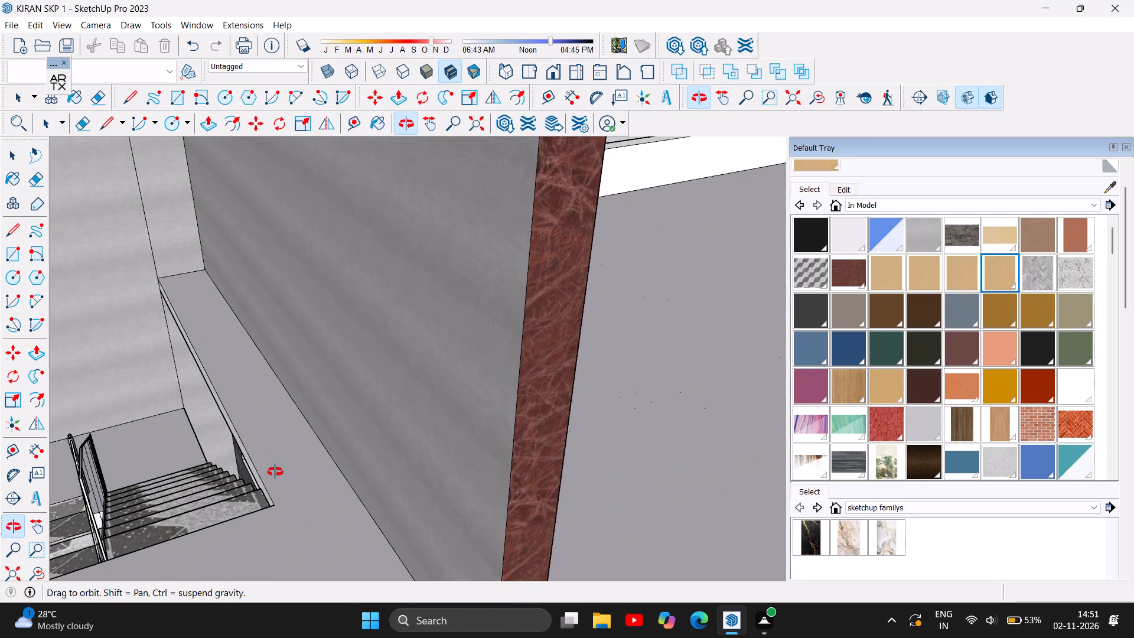
pyautogui.scroll(-3, 275, 472)
pyautogui.moveTo(136, 479); pyautogui.dragTo(93, 512)
# Delete the stray slanted edge above the landing railing panel's top outer corner.
pyautogui.scroll(3, 159, 429)
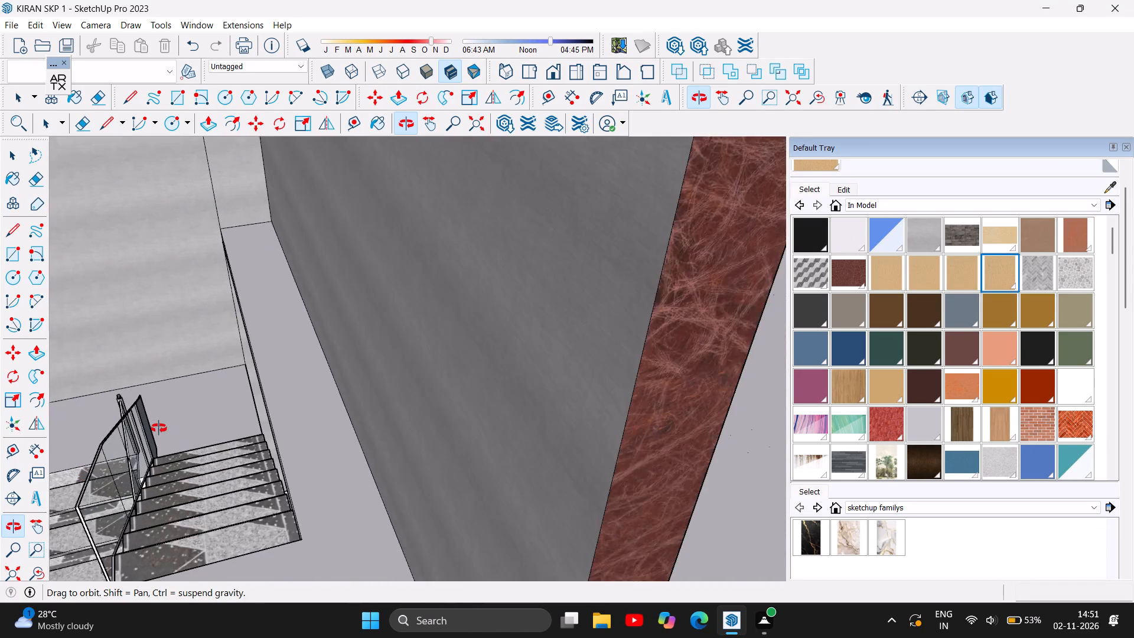
pyautogui.scroll(3, 159, 428)
pyautogui.scroll(4, 131, 366)
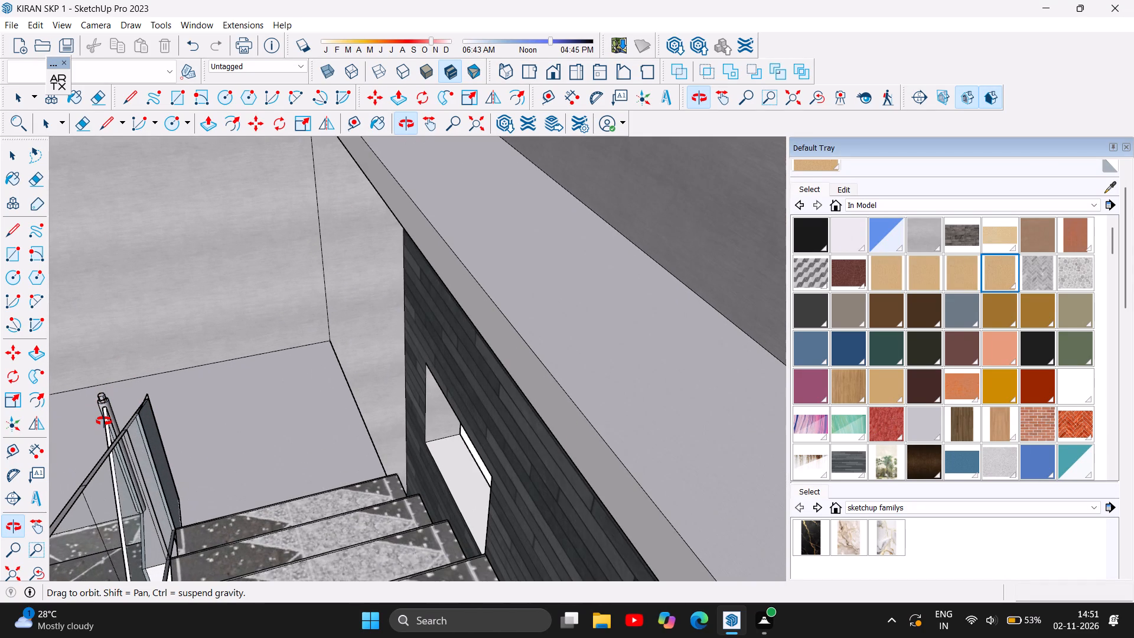
pyautogui.scroll(3, 104, 421)
pyautogui.moveTo(220, 475); pyautogui.dragTo(154, 482)
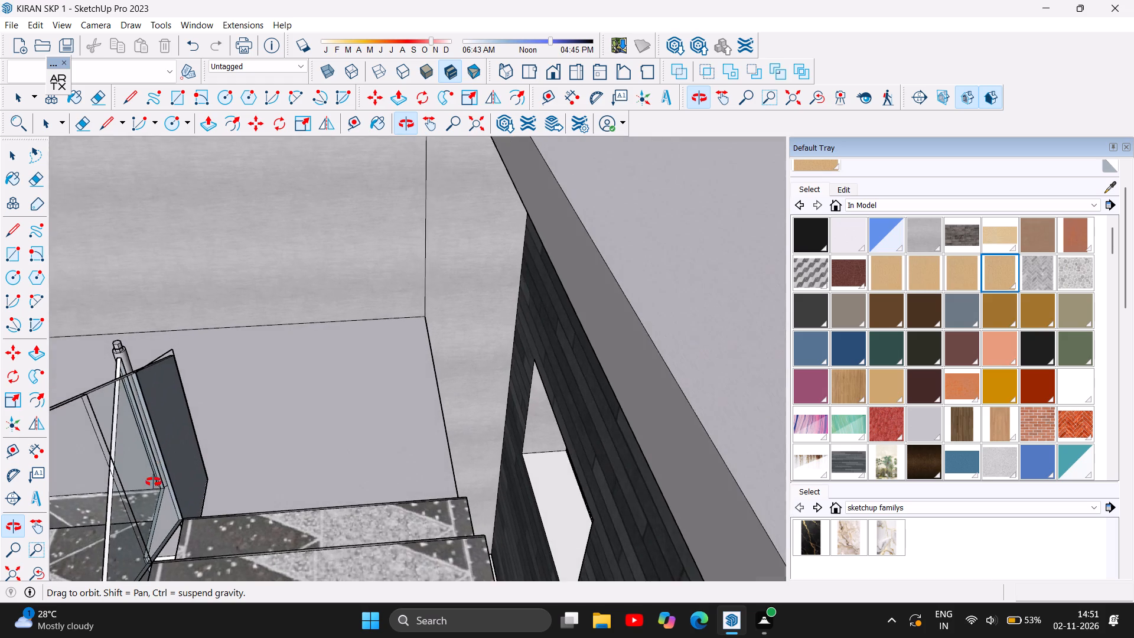
pyautogui.moveTo(154, 482); pyautogui.dragTo(154, 477)
pyautogui.scroll(5, 178, 375)
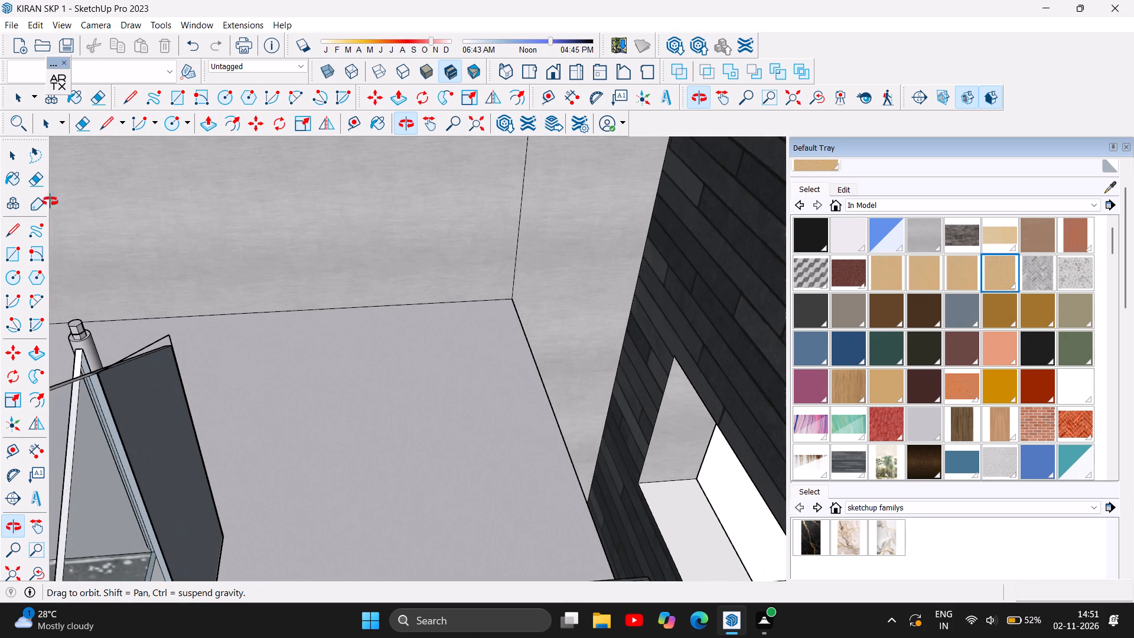
pyautogui.click(19, 161)
pyautogui.click(155, 342)
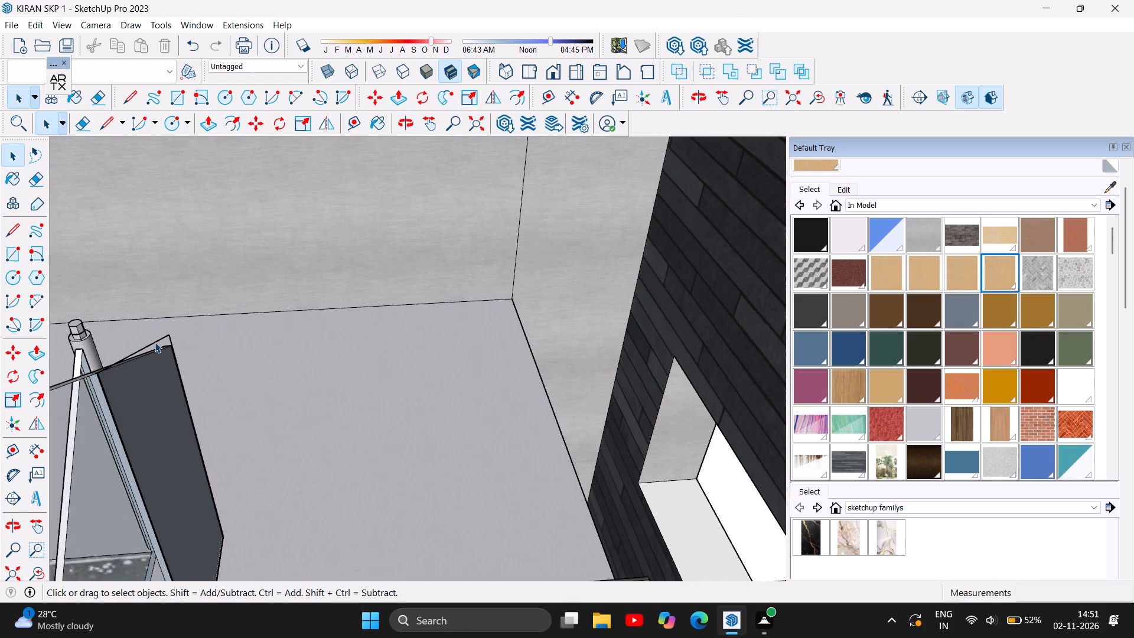
pyautogui.press('Delete')
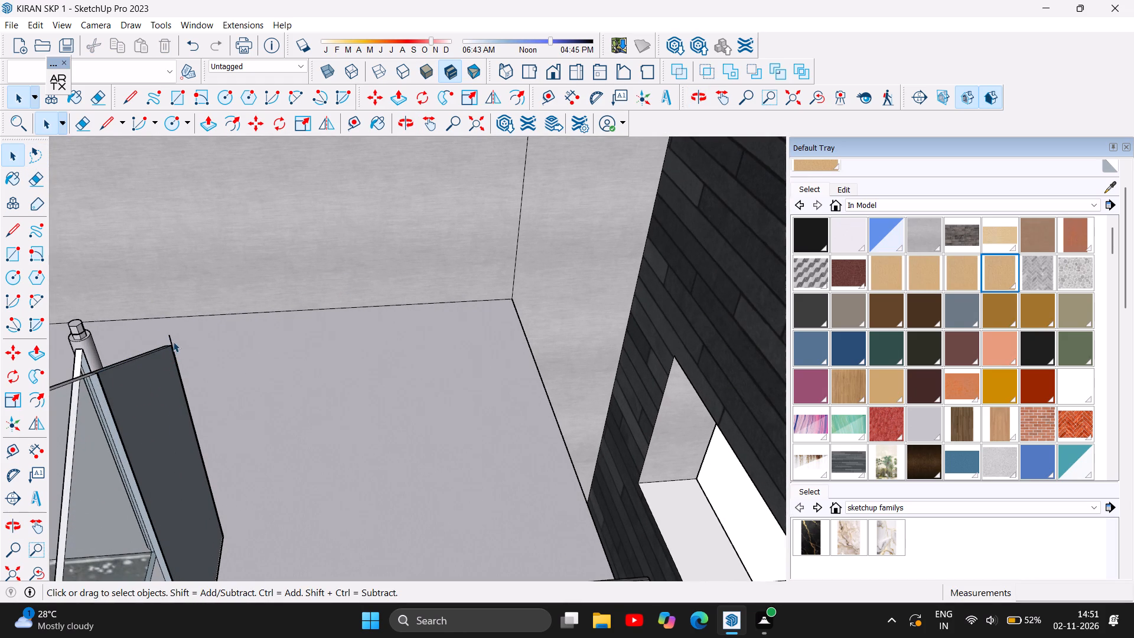
pyautogui.click(170, 337)
pyautogui.click(170, 342)
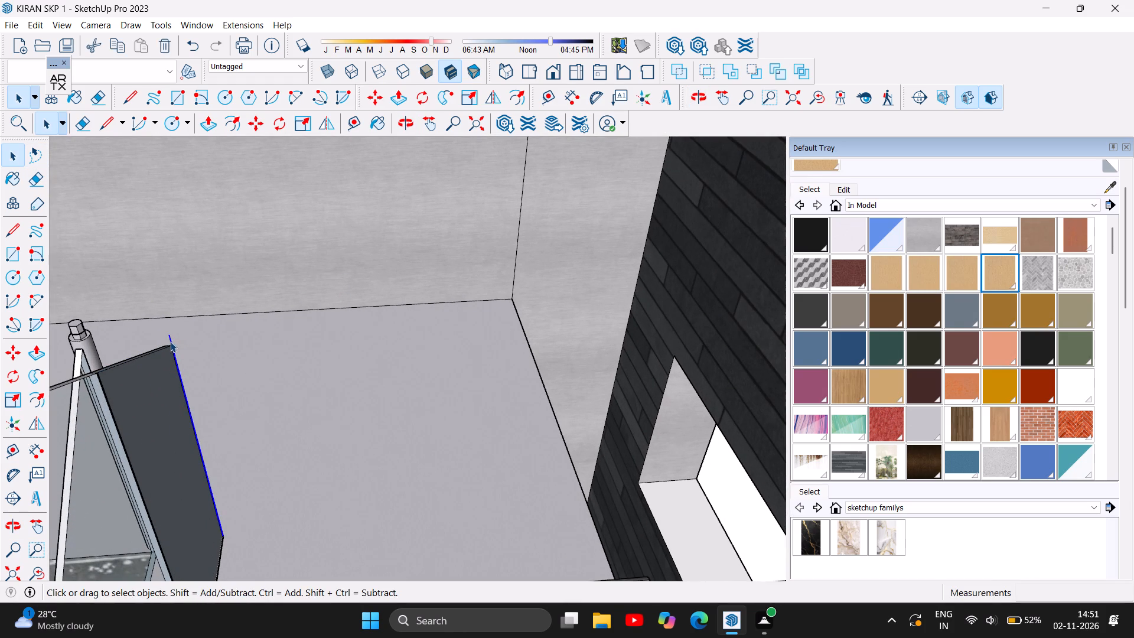
# Paint the landing railing panel's dark faces with the translucent teal glass material from the model's materials.
pyautogui.click(150, 382)
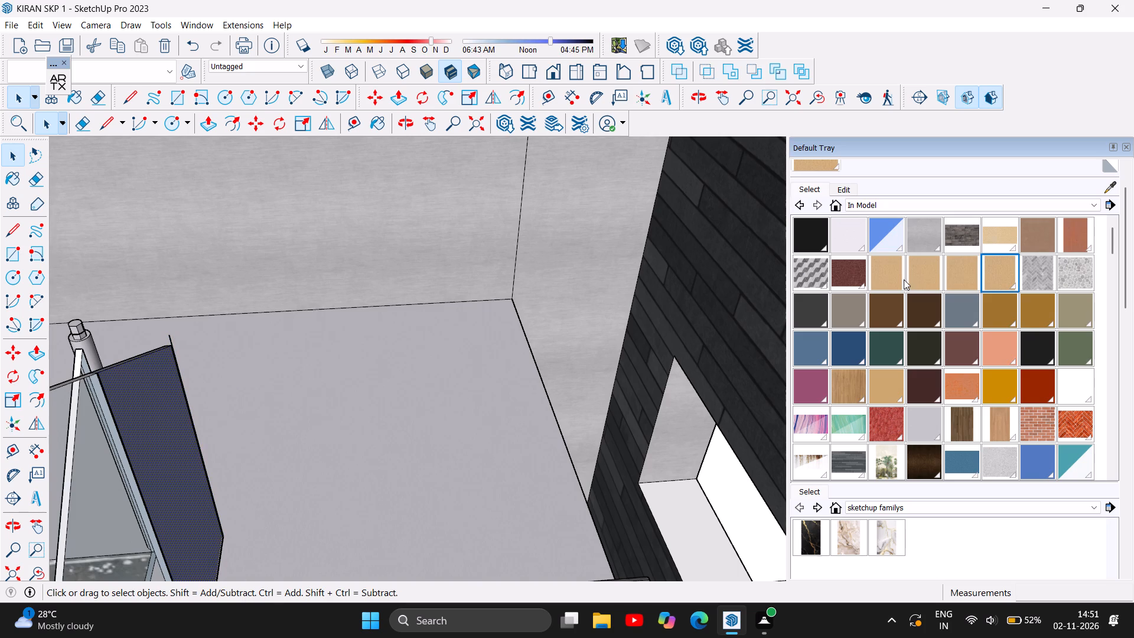
pyautogui.click(1075, 463)
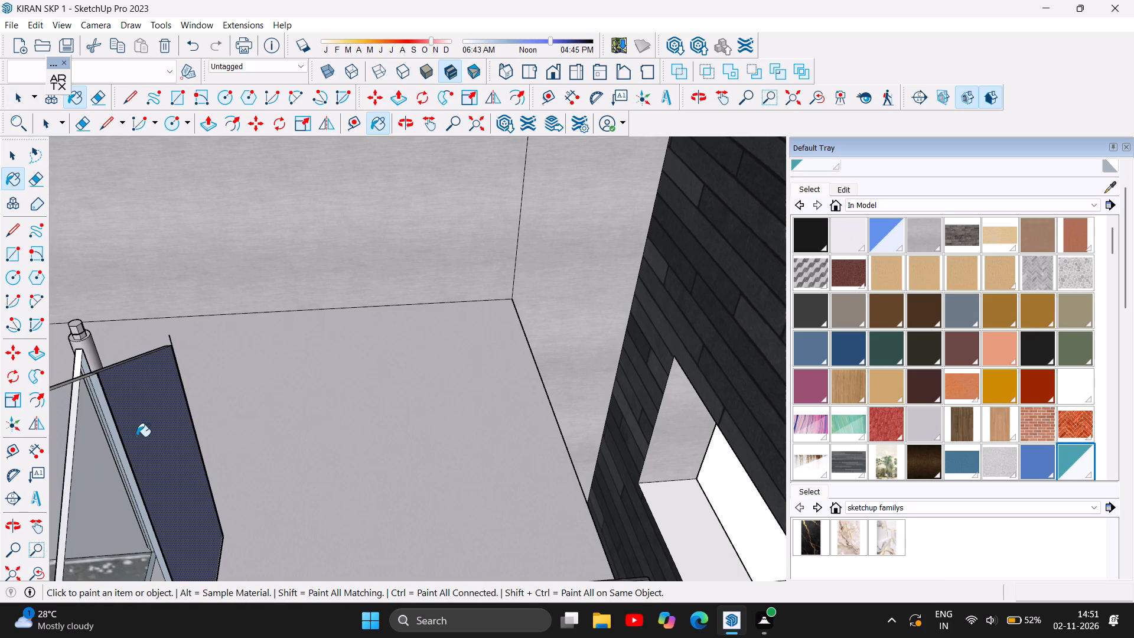
pyautogui.click(142, 441)
pyautogui.click(170, 445)
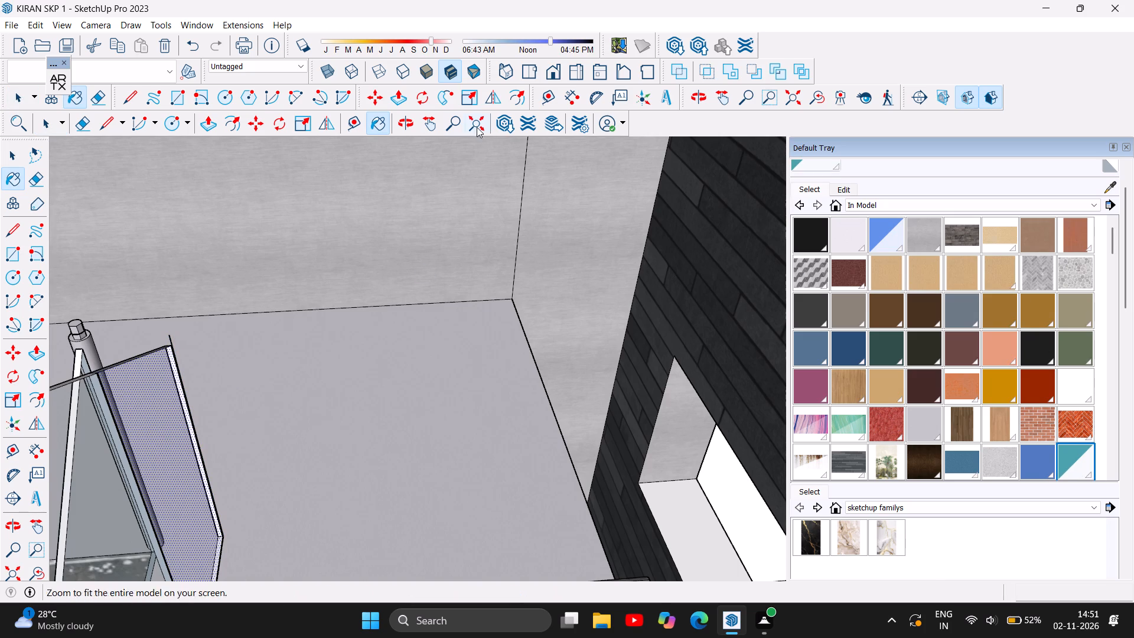
# Examine the painted landing railing panel beside the round post and stair flight from several angles.
pyautogui.click(410, 133)
pyautogui.moveTo(239, 395); pyautogui.dragTo(403, 318)
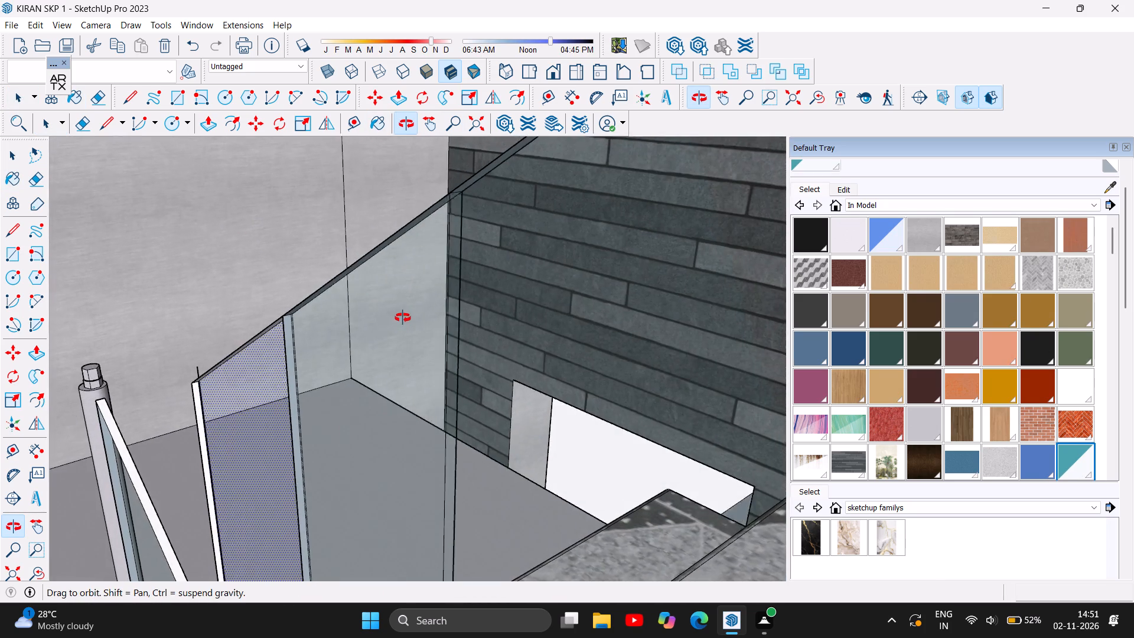
pyautogui.moveTo(403, 318); pyautogui.dragTo(273, 405)
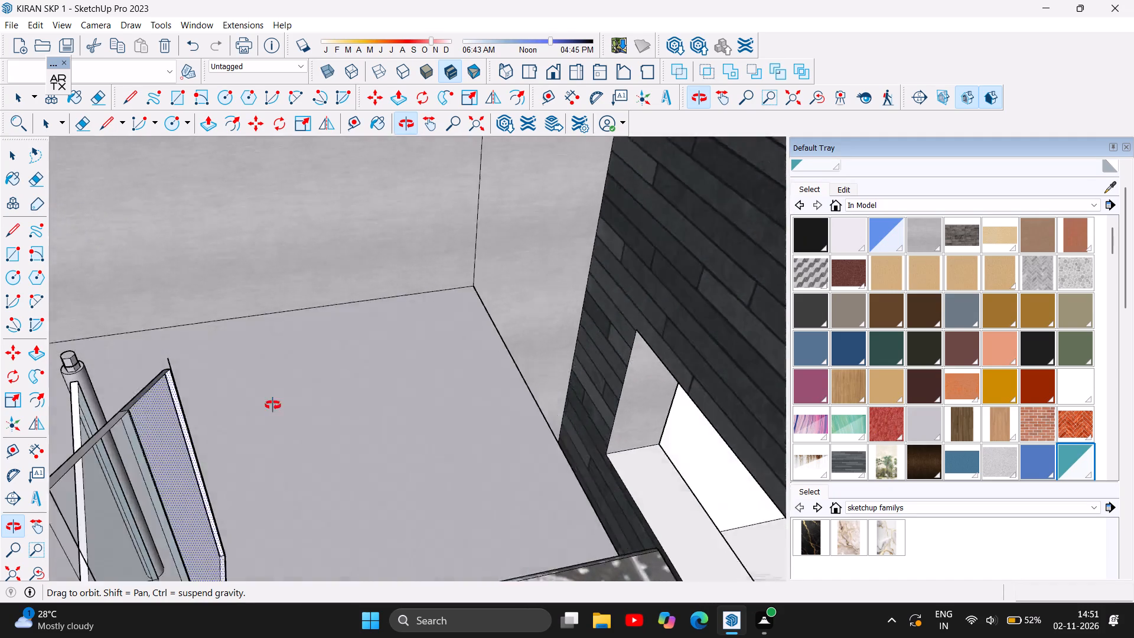
pyautogui.moveTo(273, 405); pyautogui.dragTo(530, 390)
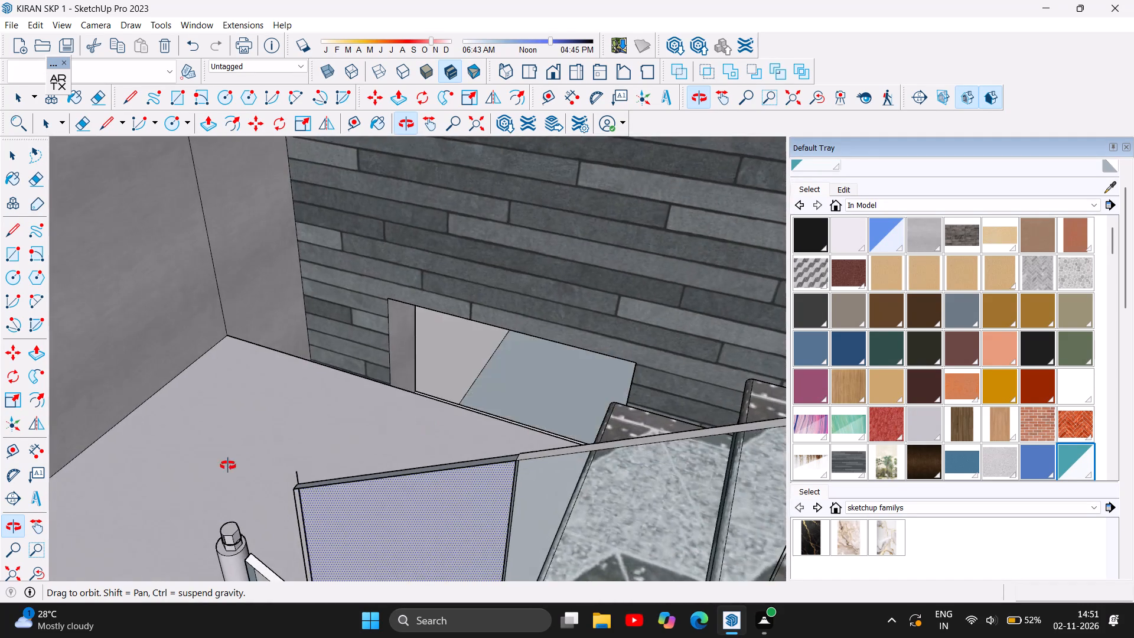
pyautogui.moveTo(258, 463); pyautogui.dragTo(518, 356)
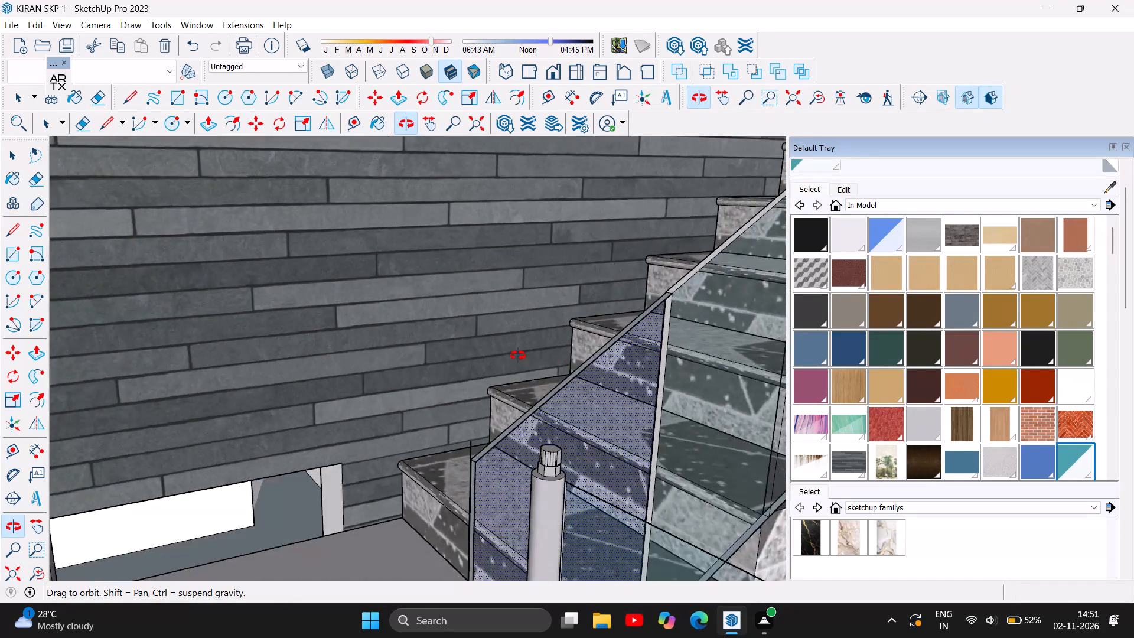
pyautogui.moveTo(518, 356); pyautogui.dragTo(483, 363)
pyautogui.scroll(-5, 481, 365)
pyautogui.moveTo(402, 421); pyautogui.dragTo(404, 494)
pyautogui.click(403, 495)
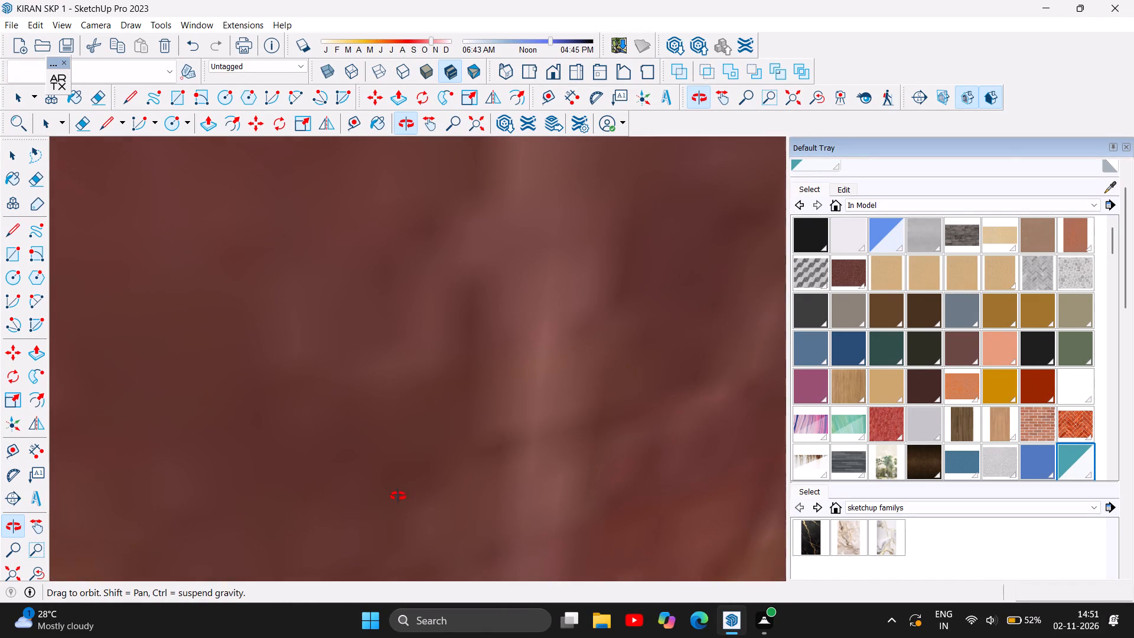
pyautogui.scroll(-6, 396, 497)
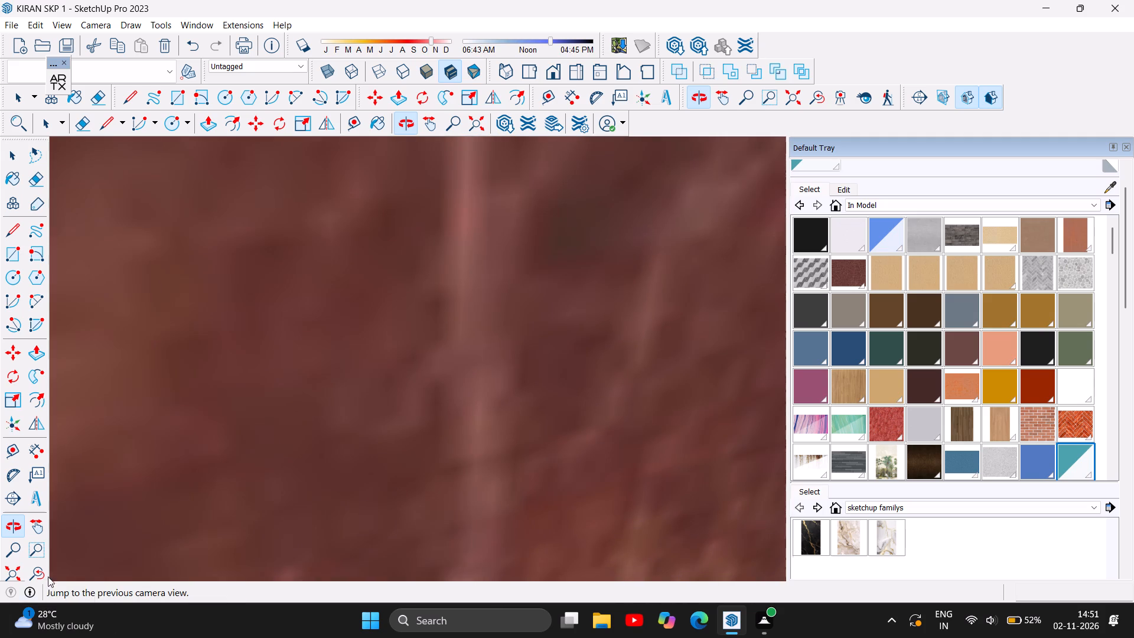
# Examine the whole house from the front, including the staircase and railing seen through the arched window.
pyautogui.click(13, 574)
pyautogui.moveTo(559, 423); pyautogui.dragTo(445, 387)
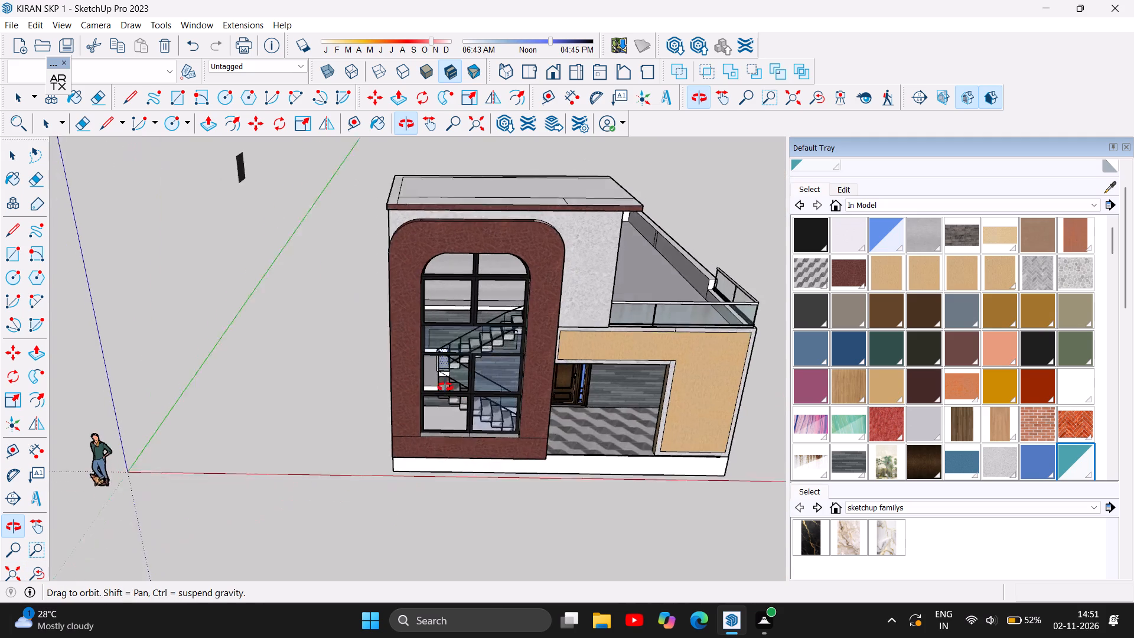
pyautogui.moveTo(445, 387); pyautogui.dragTo(448, 368)
pyautogui.moveTo(458, 354); pyautogui.dragTo(443, 327)
pyautogui.scroll(4, 472, 349)
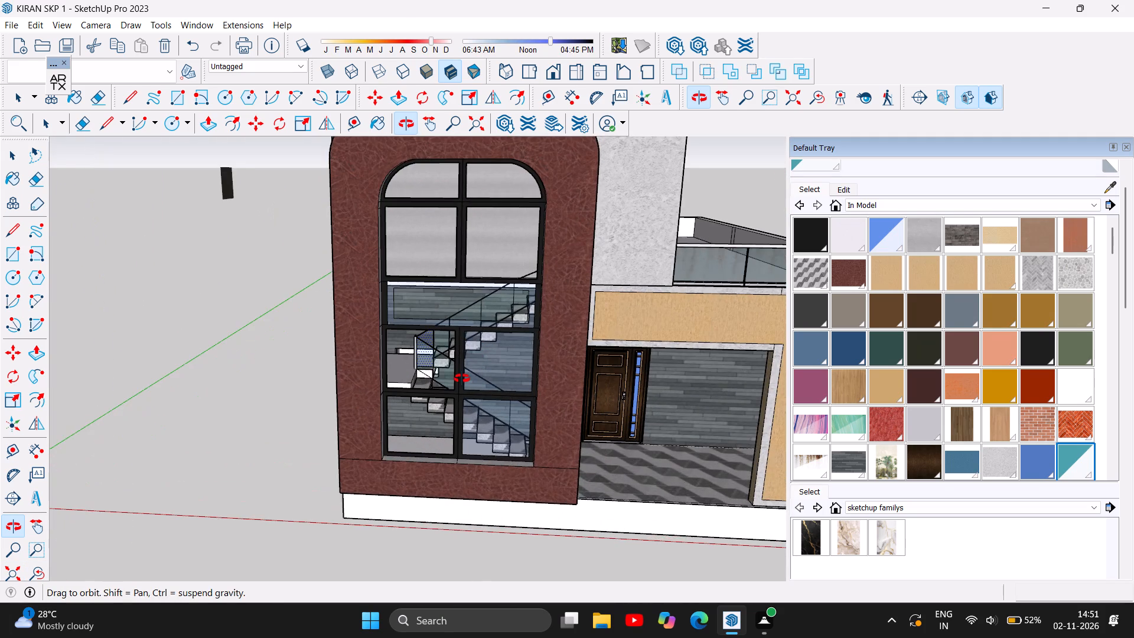
pyautogui.scroll(7, 462, 379)
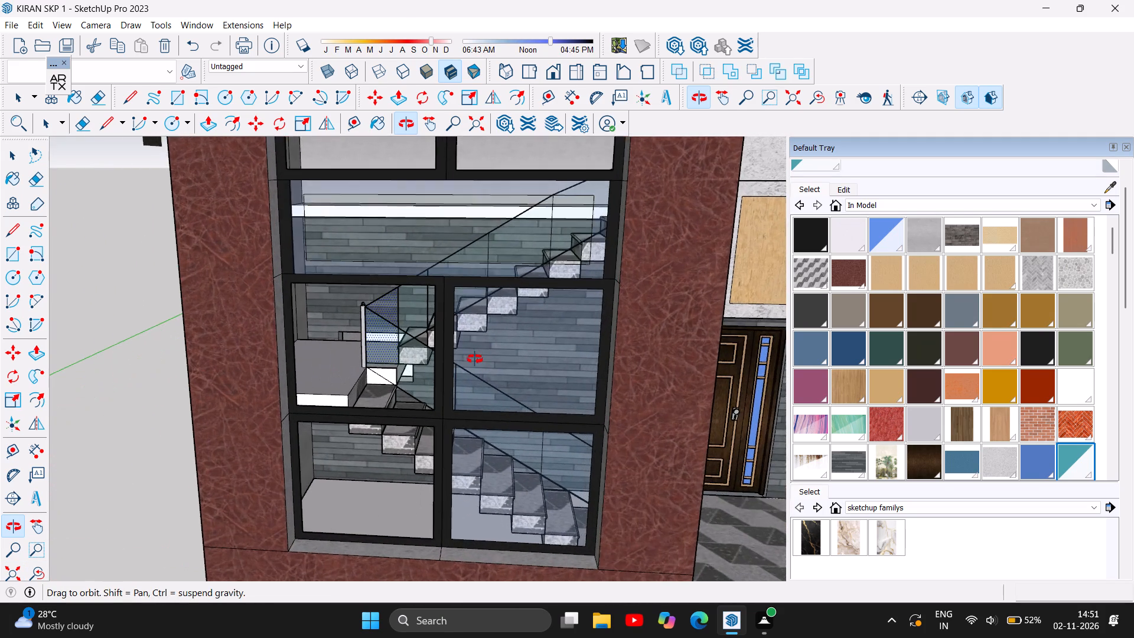
pyautogui.scroll(6, 475, 359)
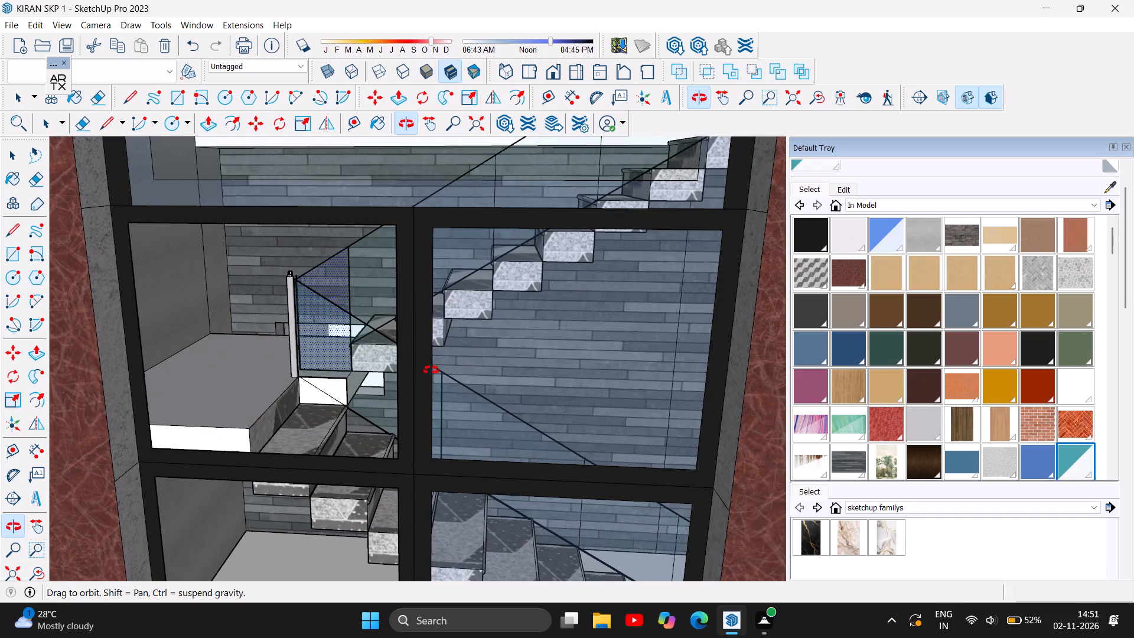
pyautogui.scroll(-6, 492, 346)
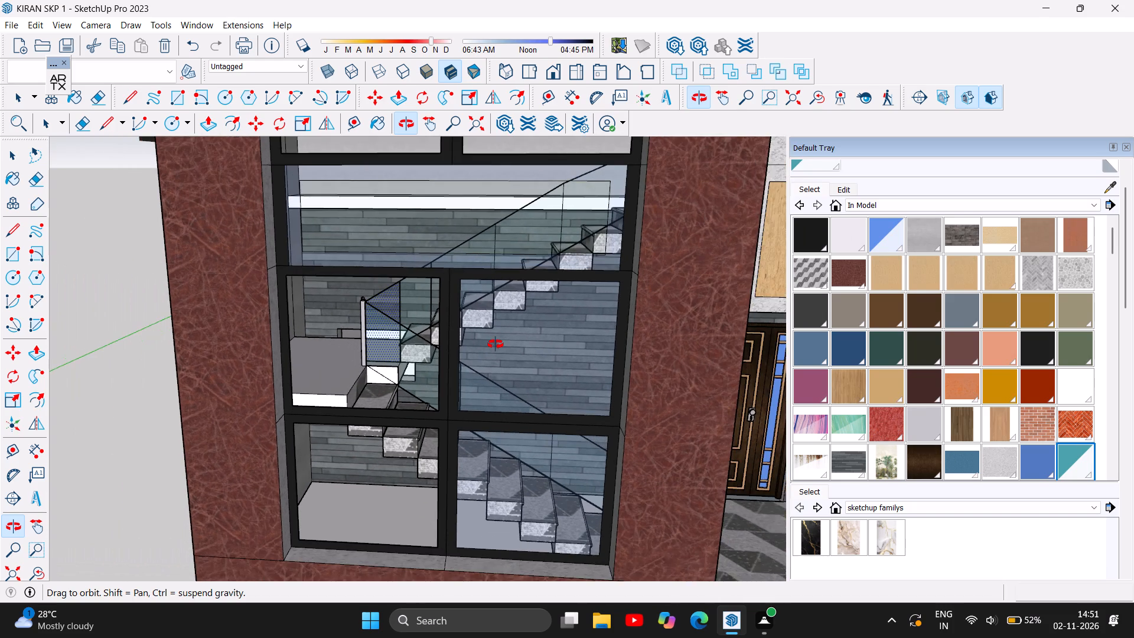
pyautogui.scroll(-8, 496, 344)
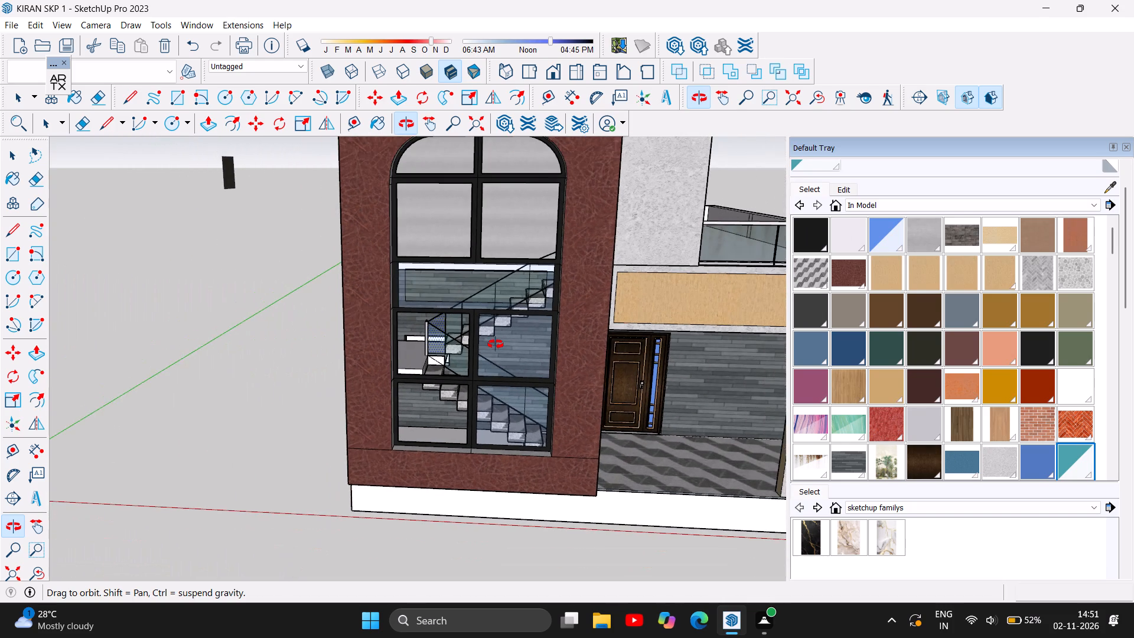
pyautogui.scroll(-4, 496, 344)
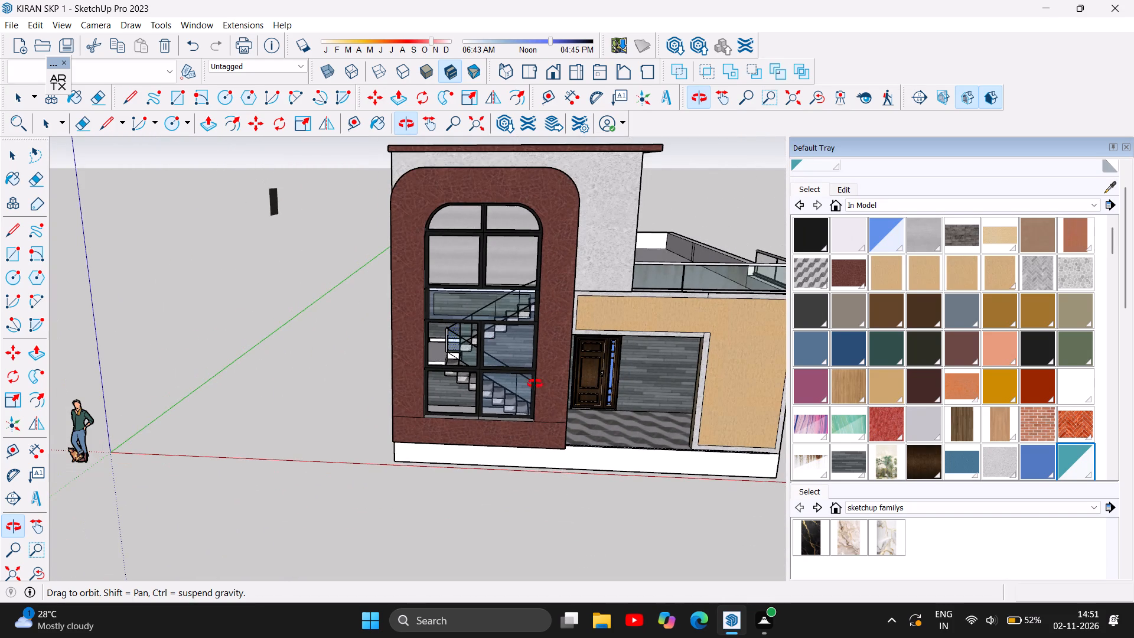
pyautogui.moveTo(579, 438); pyautogui.dragTo(398, 401)
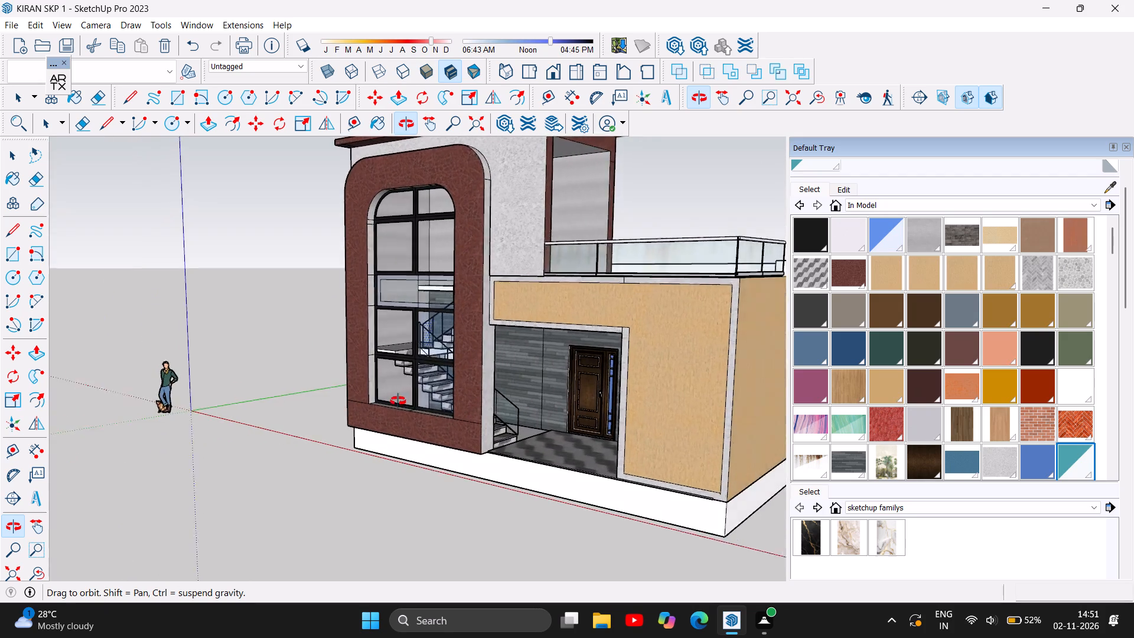
pyautogui.moveTo(398, 401); pyautogui.dragTo(587, 419)
pyautogui.scroll(-2, 630, 389)
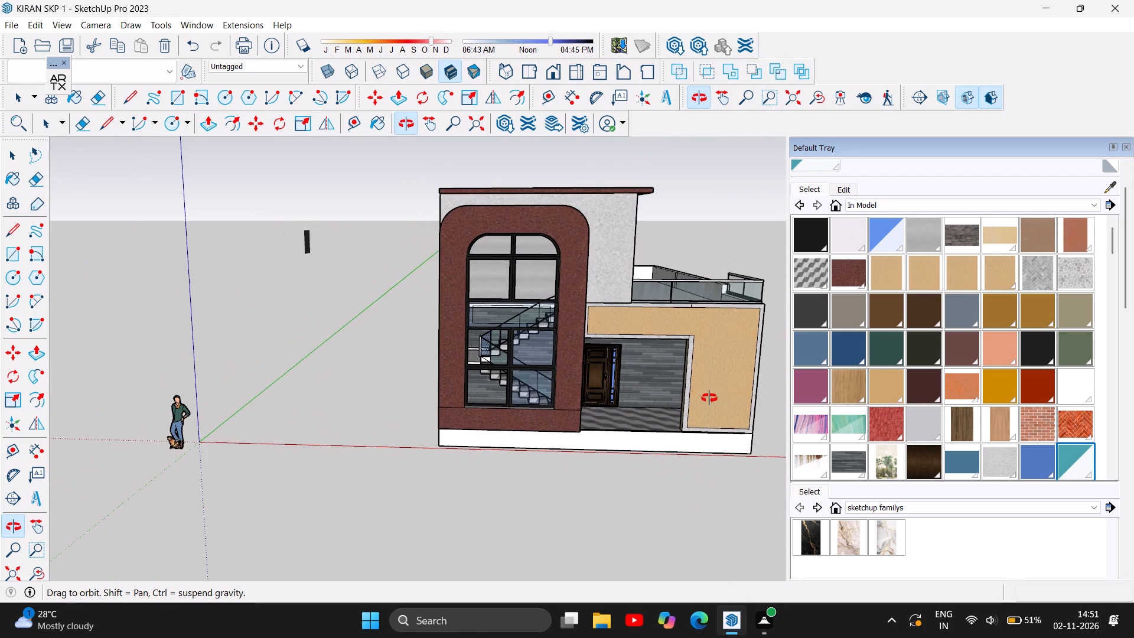
pyautogui.scroll(4, 713, 395)
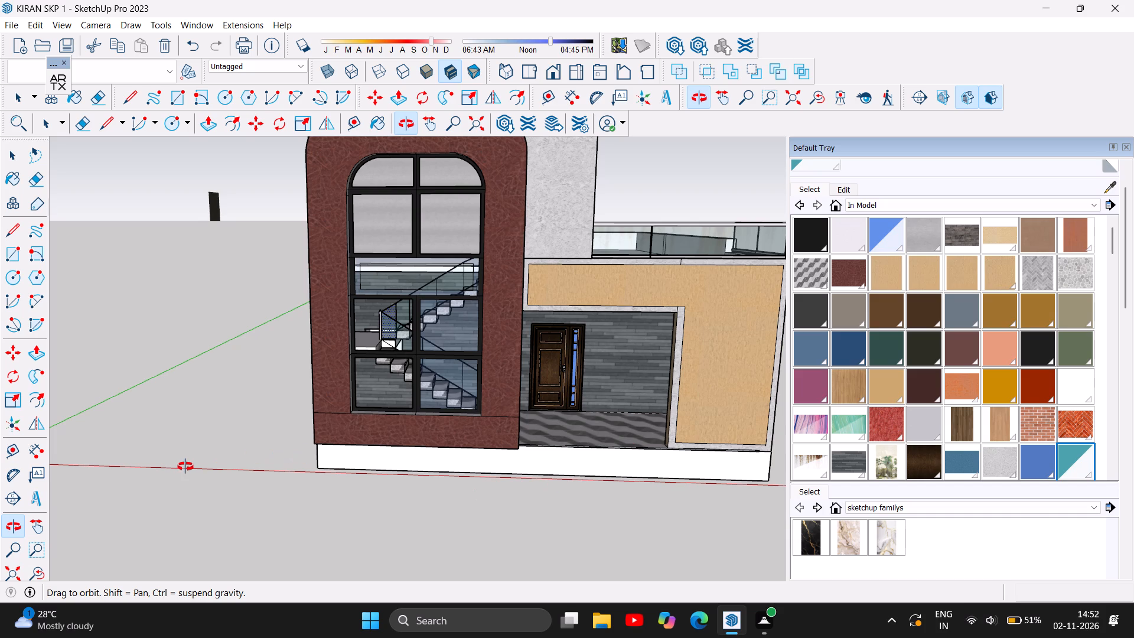
pyautogui.scroll(-3, 185, 467)
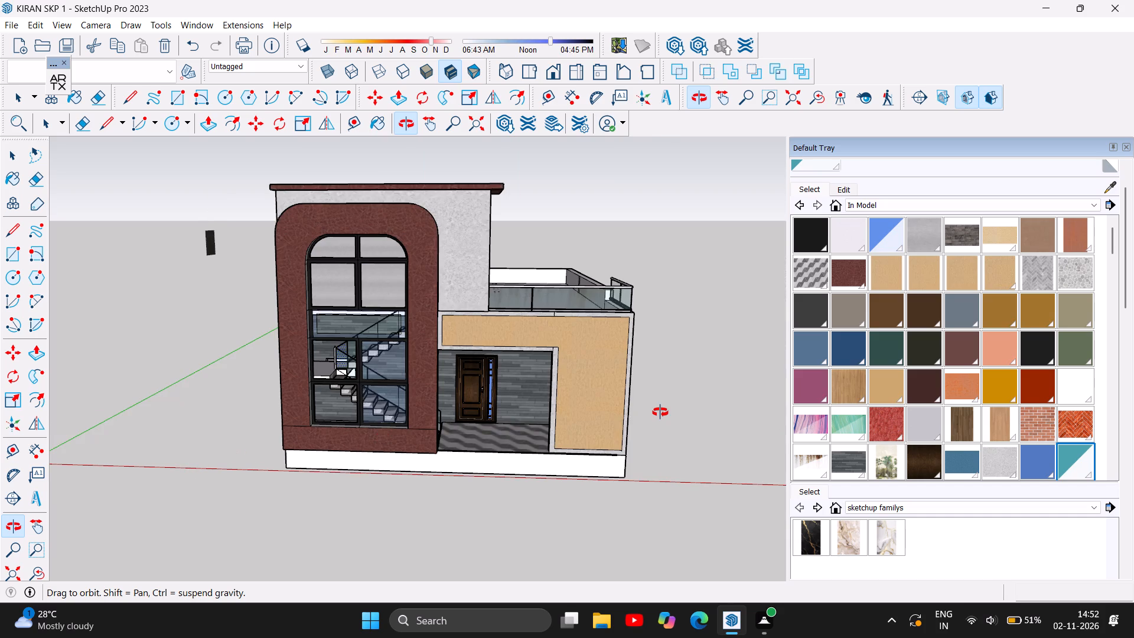
# Save the house model.
pyautogui.hotkey('ctrl', 's')
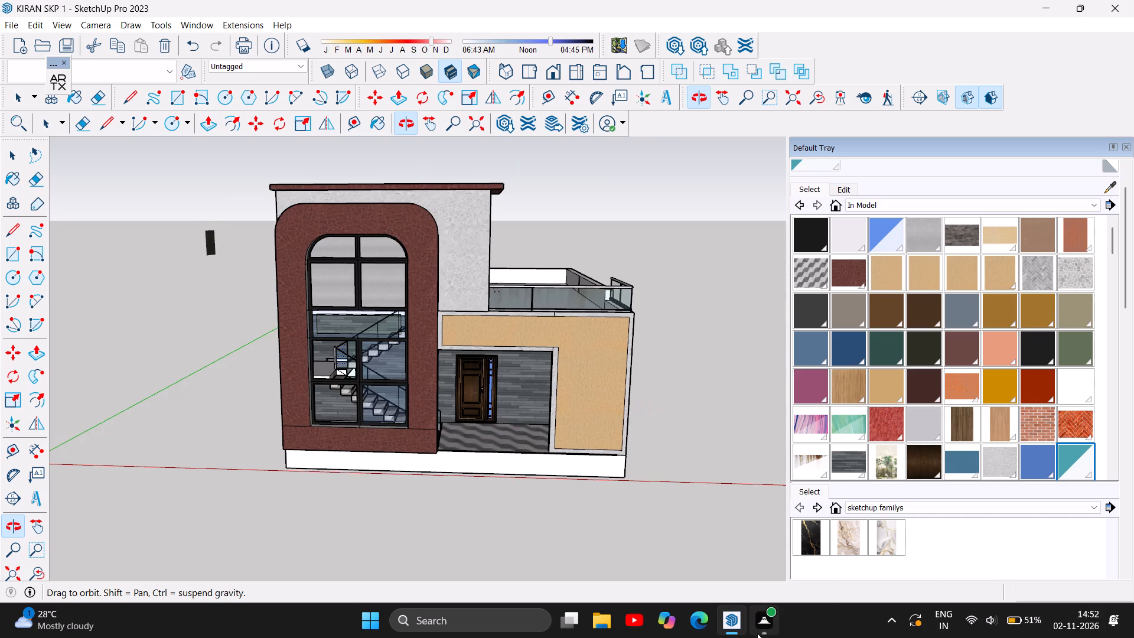
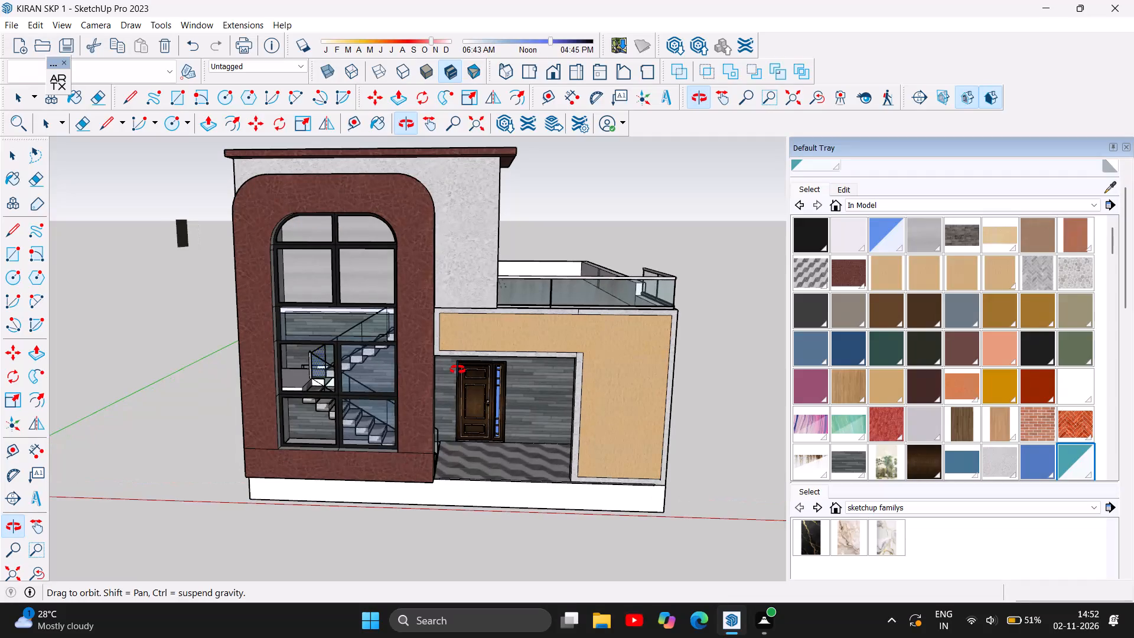
# Examine the front elevation of the house, including the entrance and arched stair window, from several angles.
pyautogui.scroll(1, 458, 369)
pyautogui.moveTo(489, 412); pyautogui.dragTo(487, 400)
pyautogui.scroll(-1, 480, 400)
pyautogui.scroll(1, 480, 400)
pyautogui.scroll(-1, 480, 400)
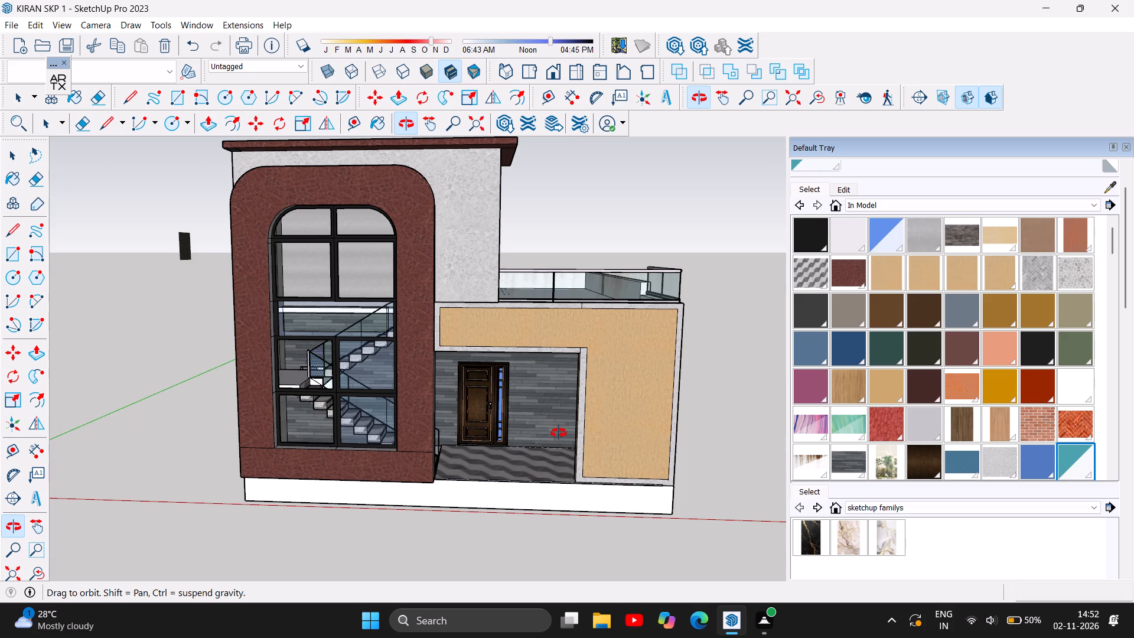
pyautogui.scroll(-1, 559, 433)
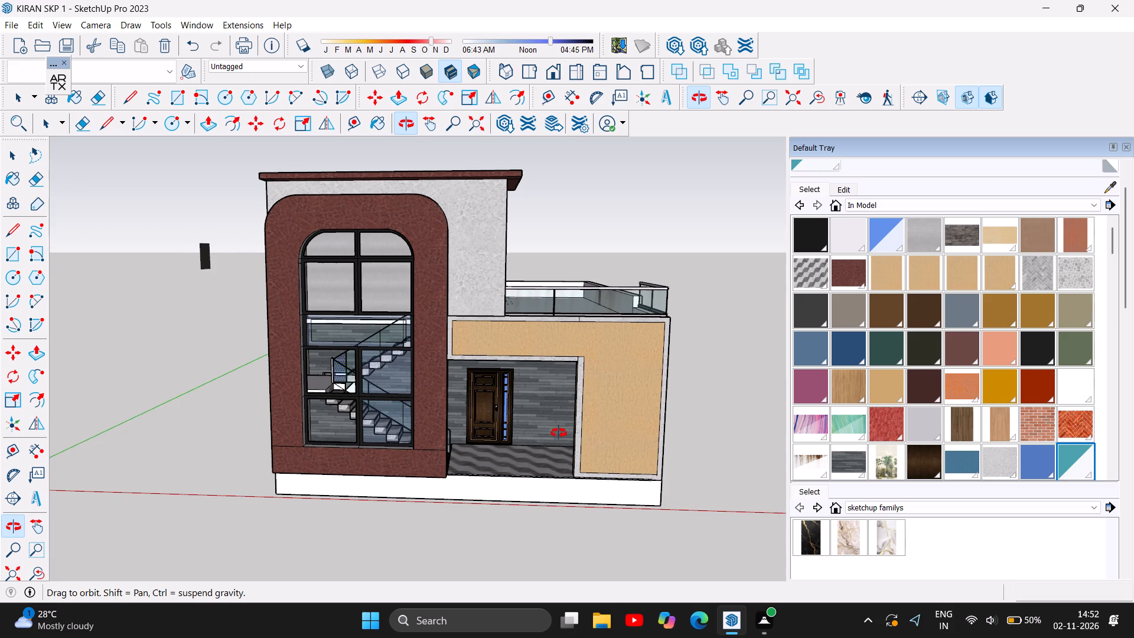
pyautogui.moveTo(561, 396); pyautogui.dragTo(560, 385)
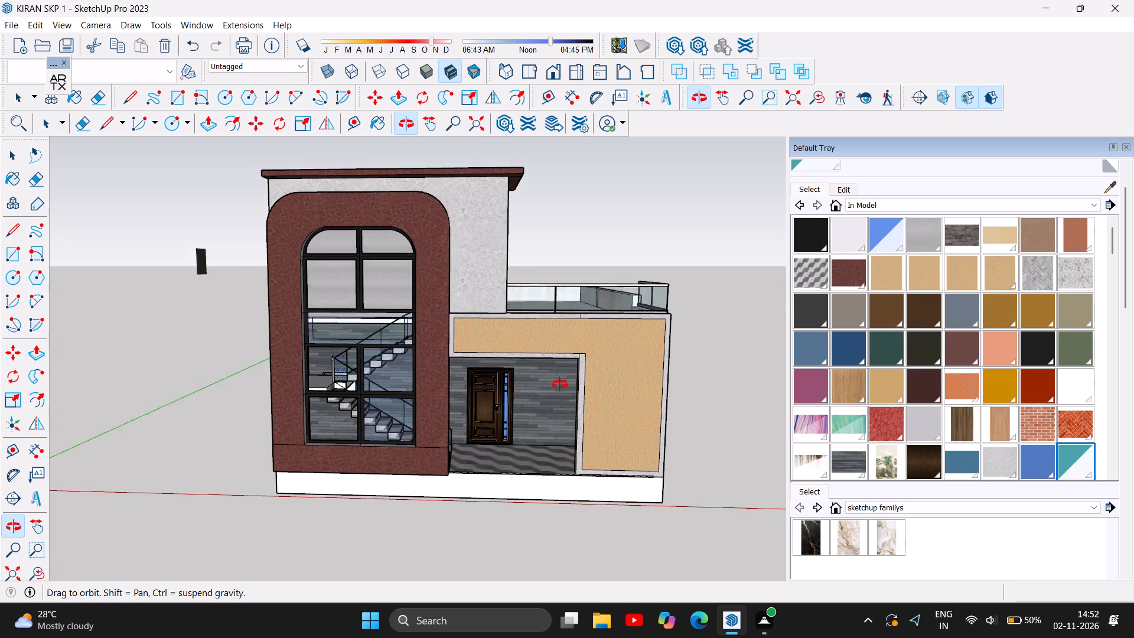
pyautogui.moveTo(560, 385); pyautogui.dragTo(517, 348)
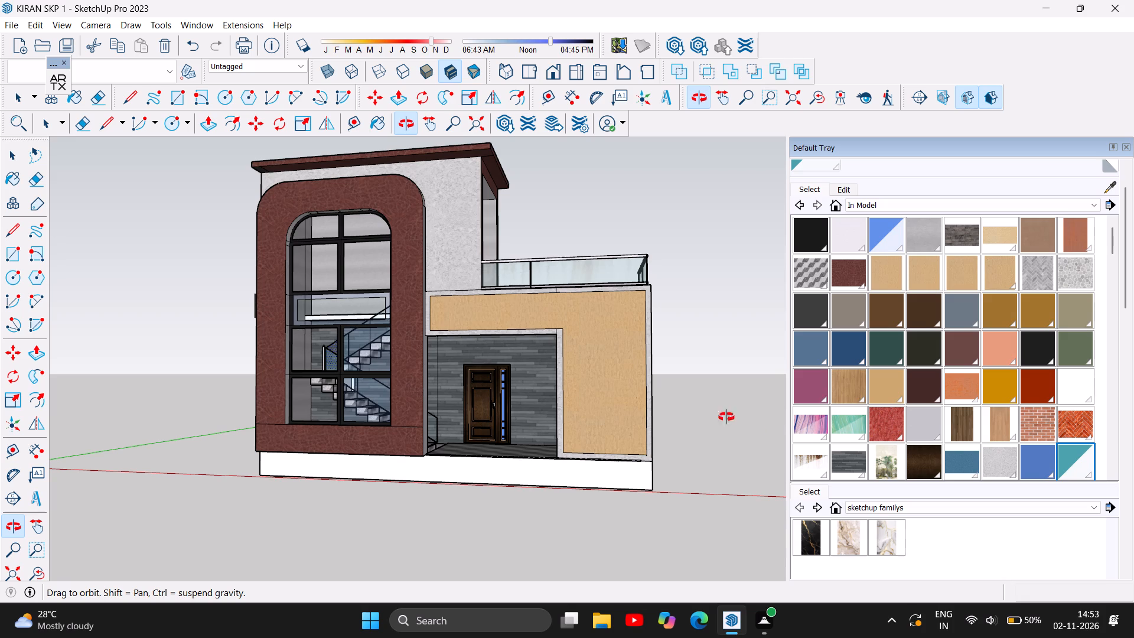
pyautogui.scroll(-4, 509, 441)
pyautogui.moveTo(498, 435); pyautogui.dragTo(477, 471)
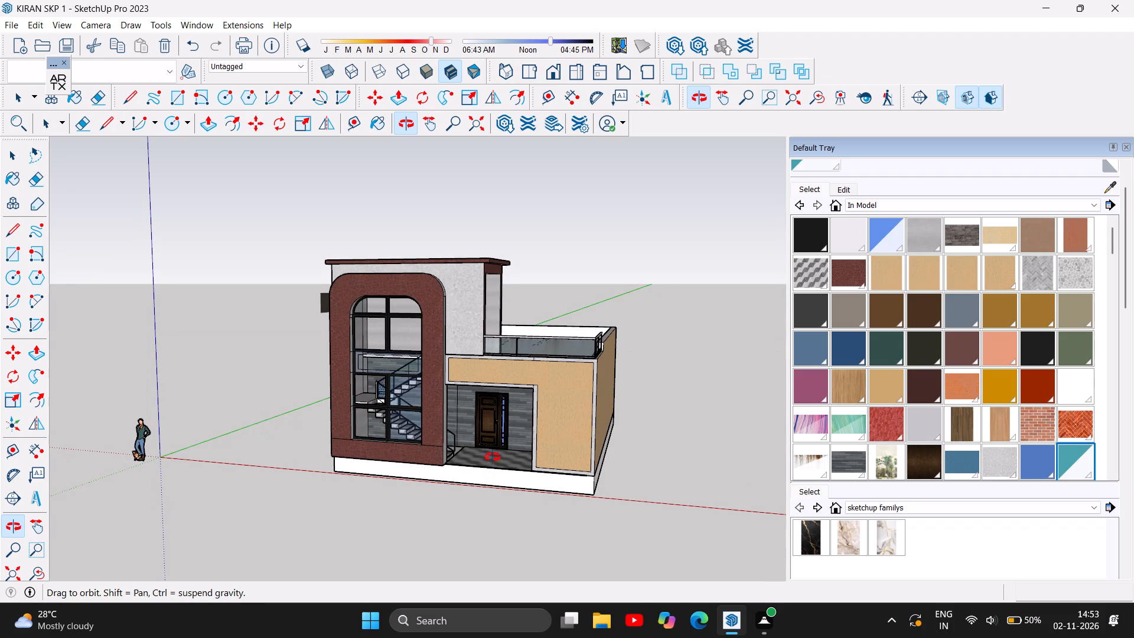
# Save the house model.
pyautogui.hotkey('ctrl', 's')
# Inspect the house exterior from the front corners and both sides.
pyautogui.scroll(-2, 524, 354)
pyautogui.moveTo(533, 386); pyautogui.dragTo(485, 353)
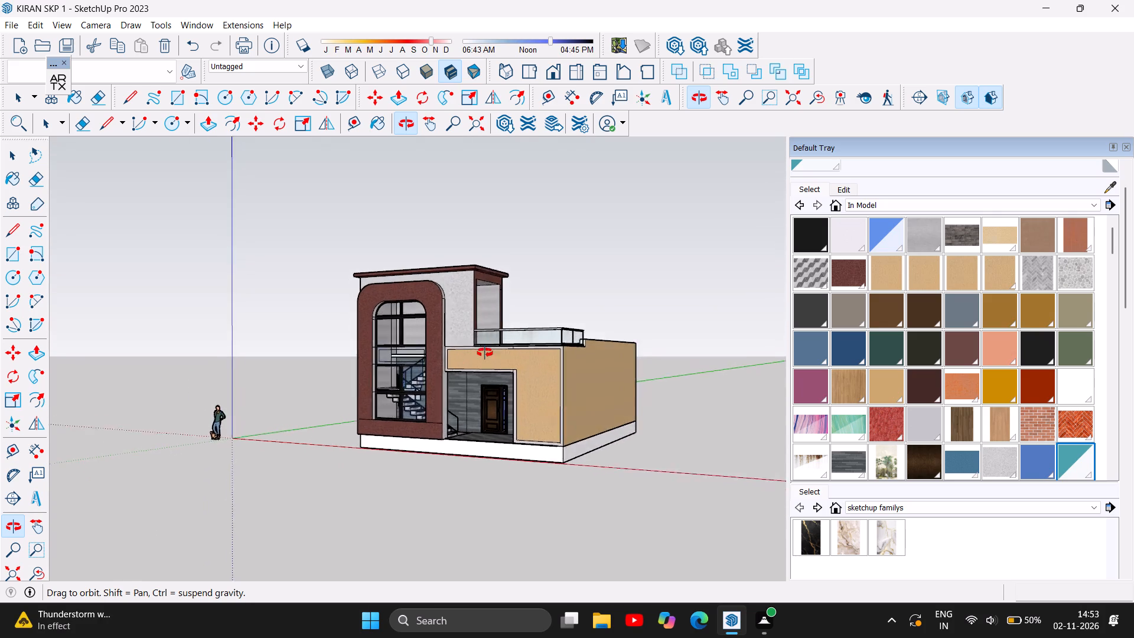
pyautogui.moveTo(485, 353); pyautogui.dragTo(491, 389)
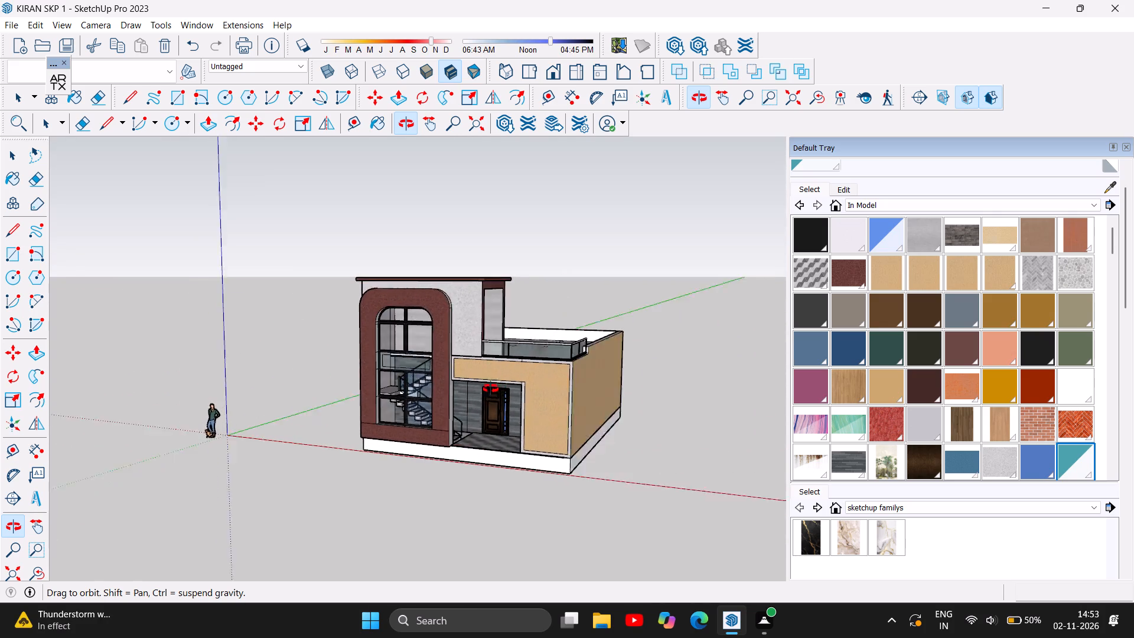
pyautogui.moveTo(491, 389); pyautogui.dragTo(532, 410)
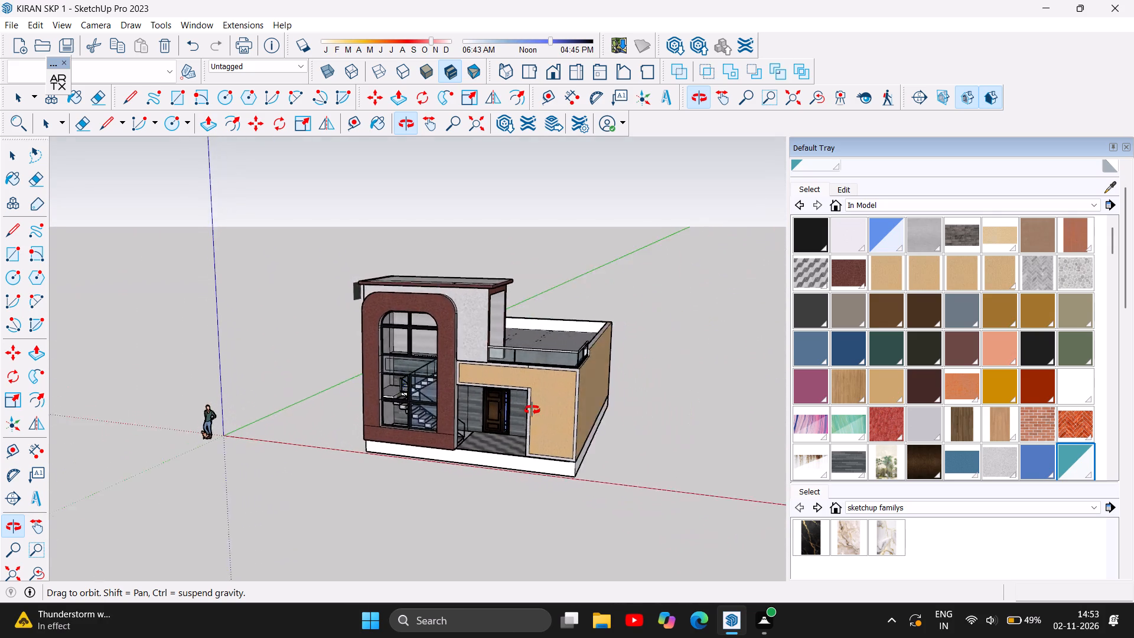
pyautogui.moveTo(532, 410); pyautogui.dragTo(633, 408)
pyautogui.moveTo(374, 416); pyautogui.dragTo(535, 393)
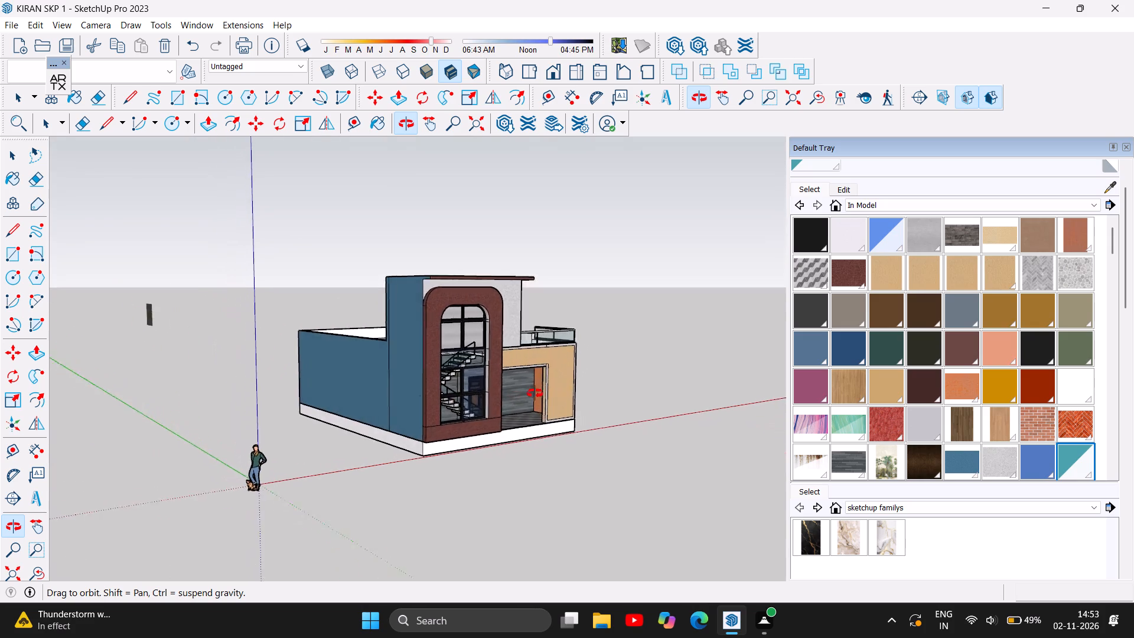
pyautogui.moveTo(535, 393); pyautogui.dragTo(361, 416)
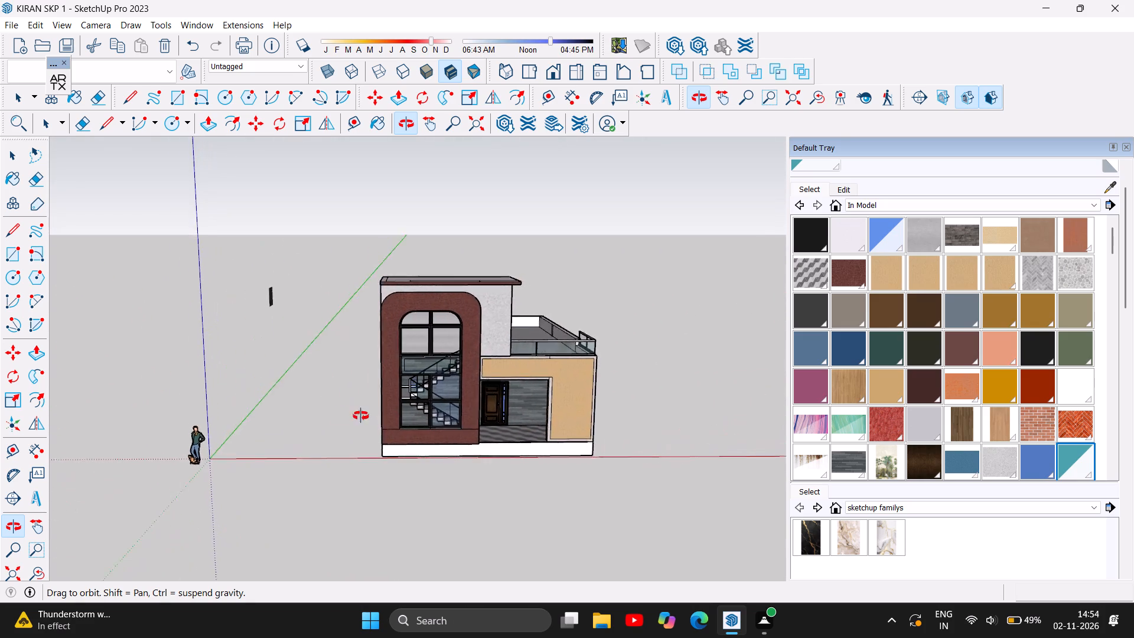
pyautogui.moveTo(361, 416); pyautogui.dragTo(393, 375)
# Examine the staircase and glass railing through the tall arched front window.
pyautogui.scroll(2, 498, 377)
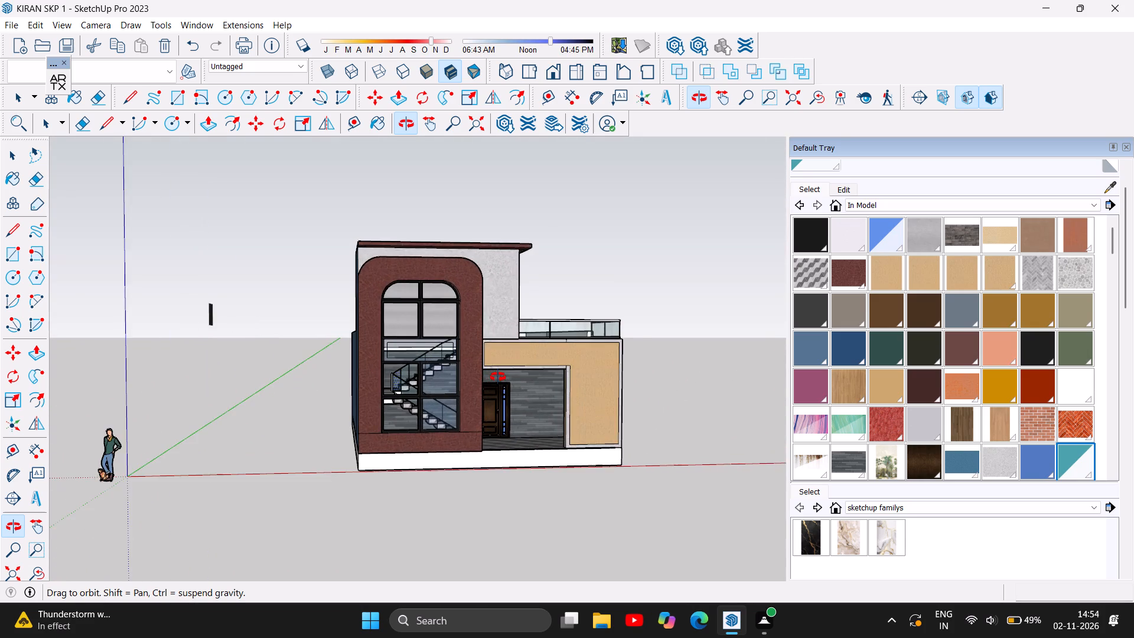
pyautogui.scroll(4, 498, 377)
pyautogui.scroll(3, 401, 369)
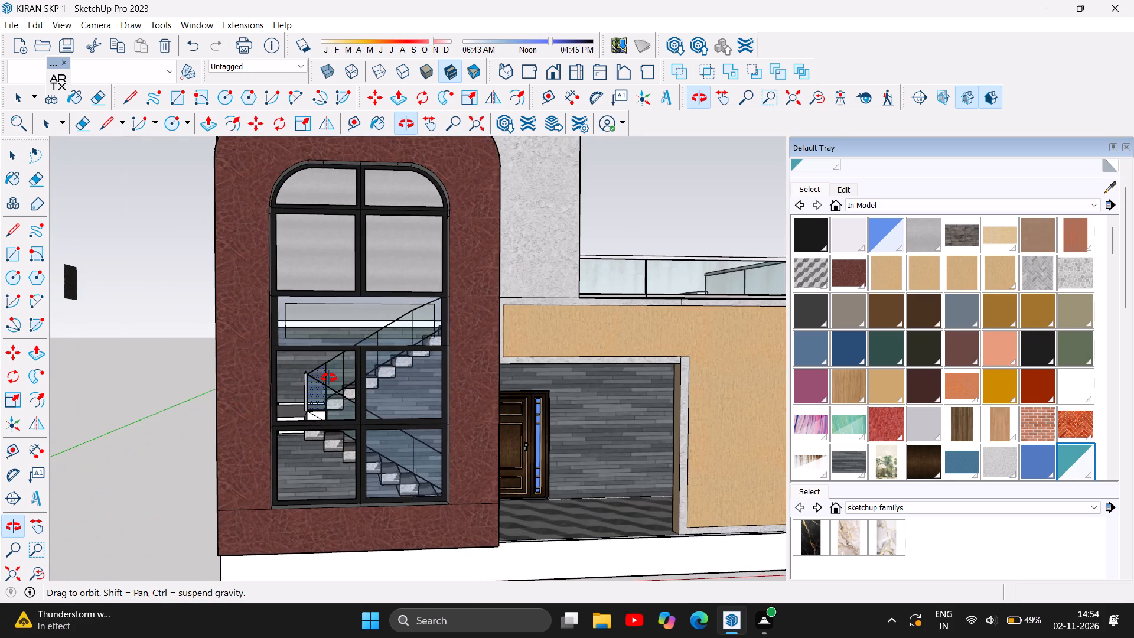
pyautogui.scroll(6, 329, 378)
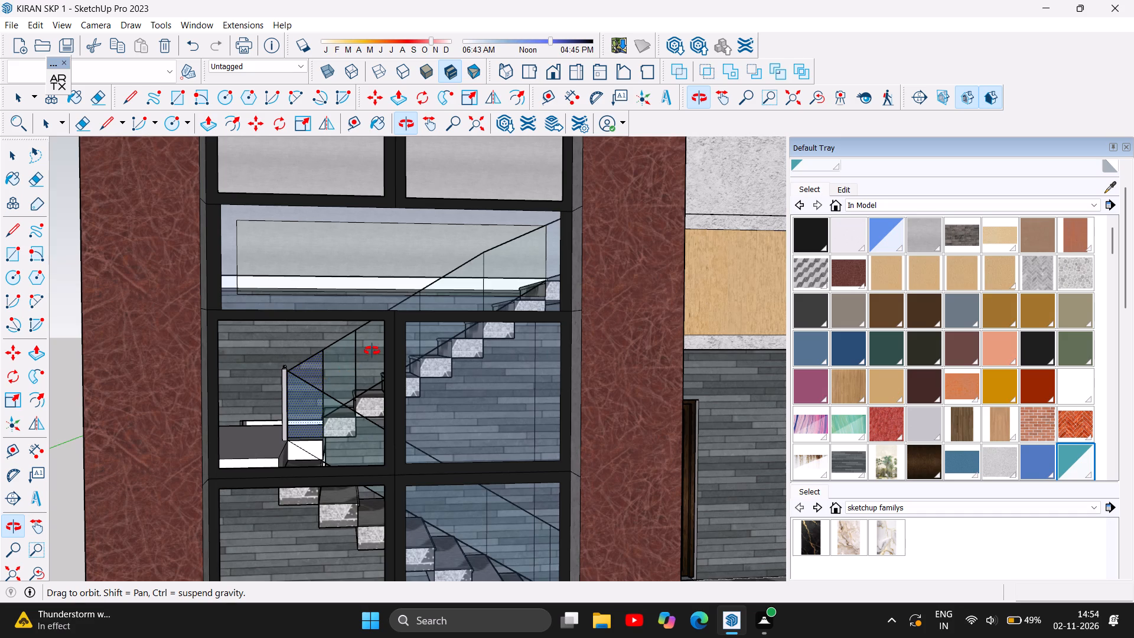
pyautogui.scroll(3, 374, 350)
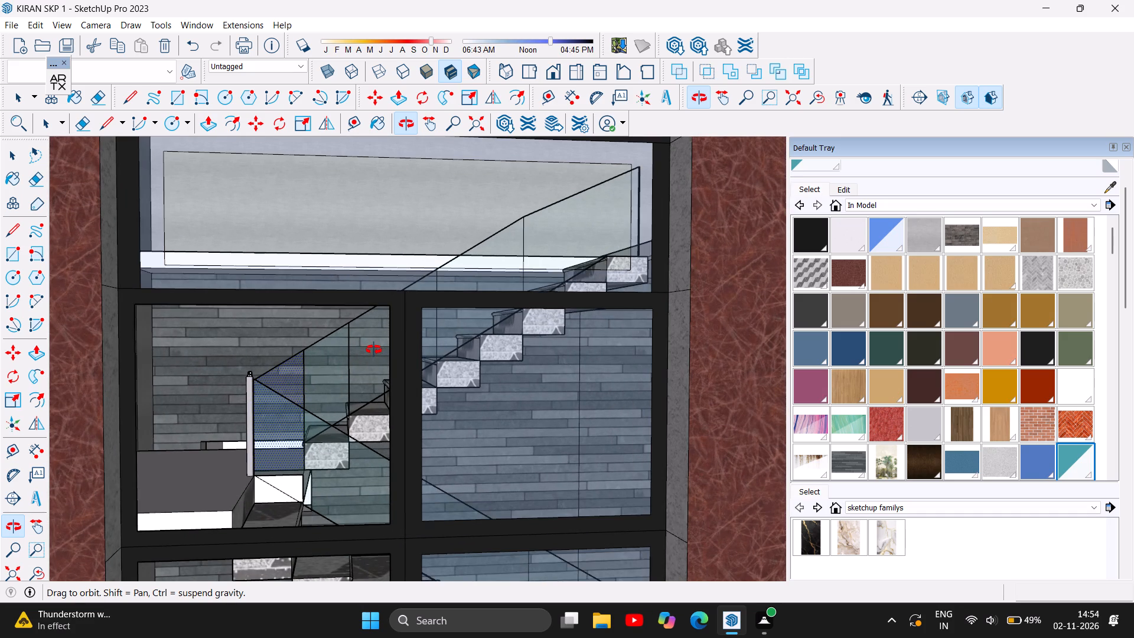
pyautogui.scroll(-1, 374, 350)
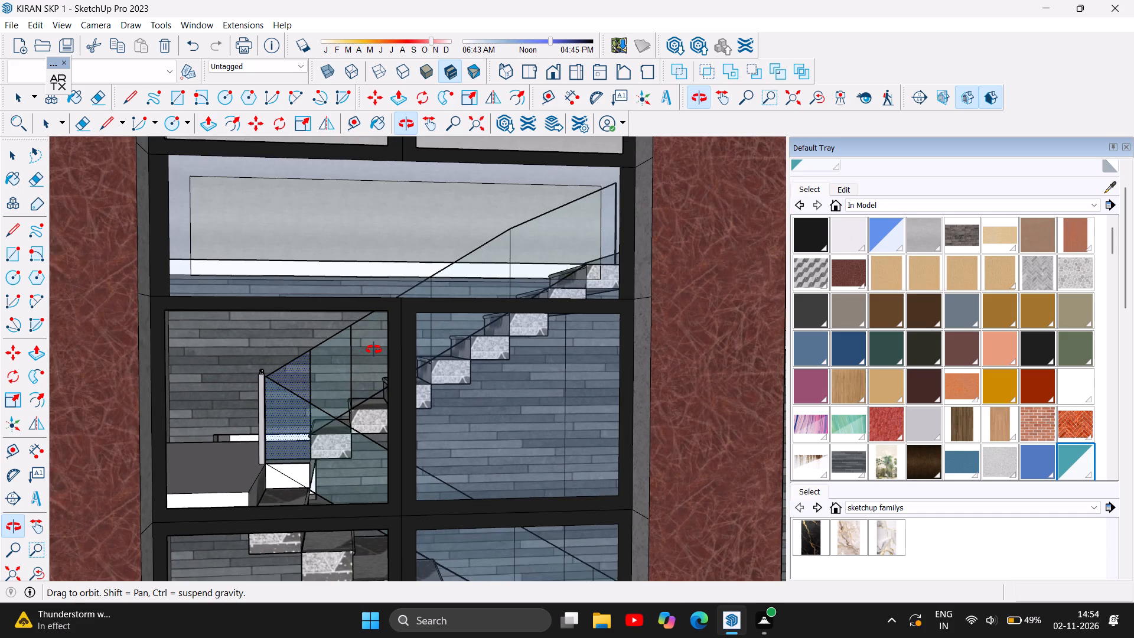
pyautogui.scroll(-1, 374, 350)
pyautogui.scroll(2, 374, 350)
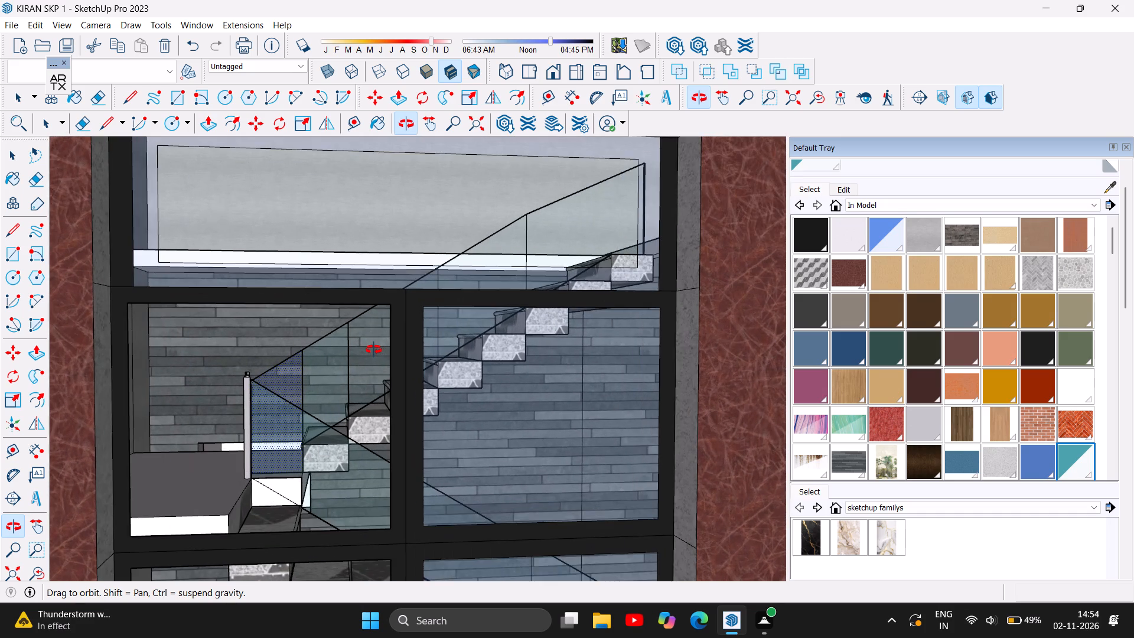
pyautogui.scroll(3, 374, 350)
pyautogui.scroll(-8, 374, 350)
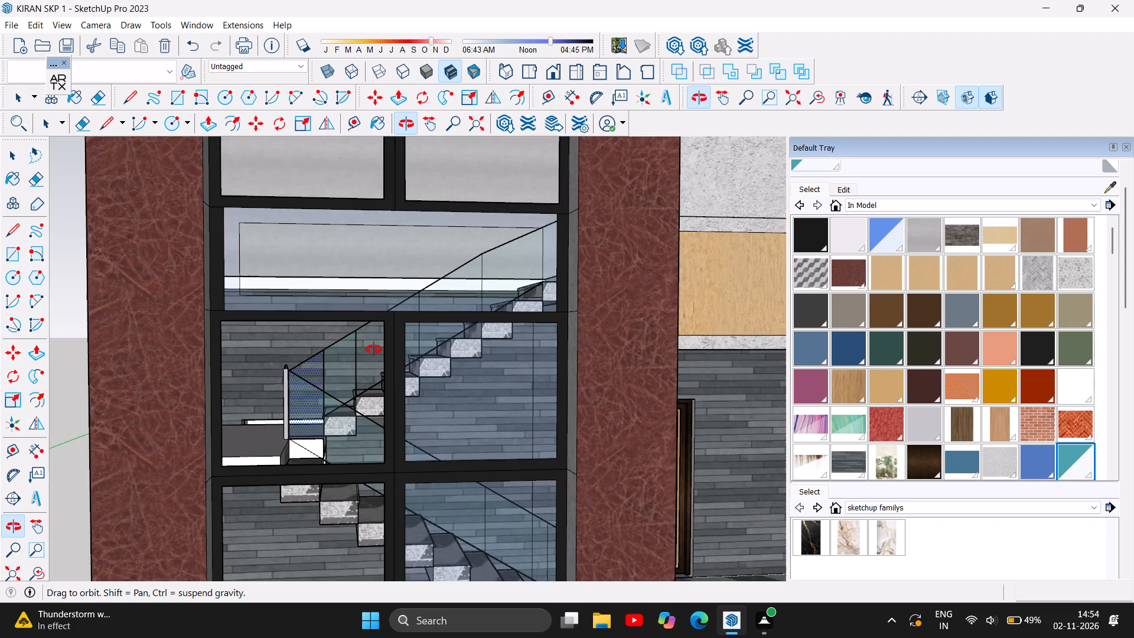
pyautogui.scroll(-6, 374, 350)
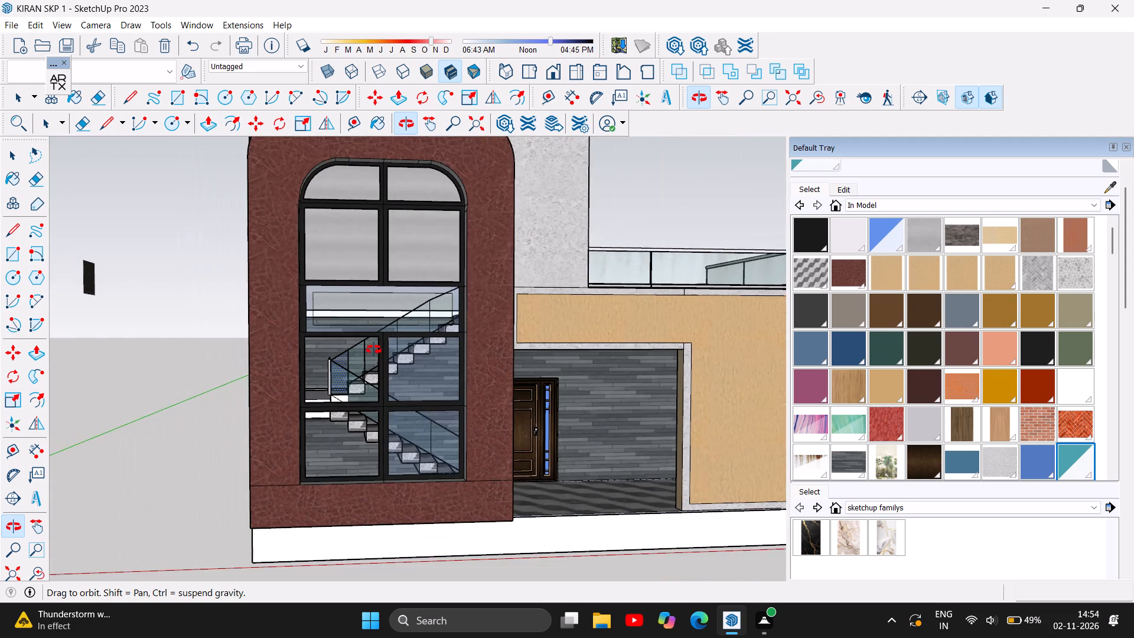
pyautogui.scroll(-2, 374, 350)
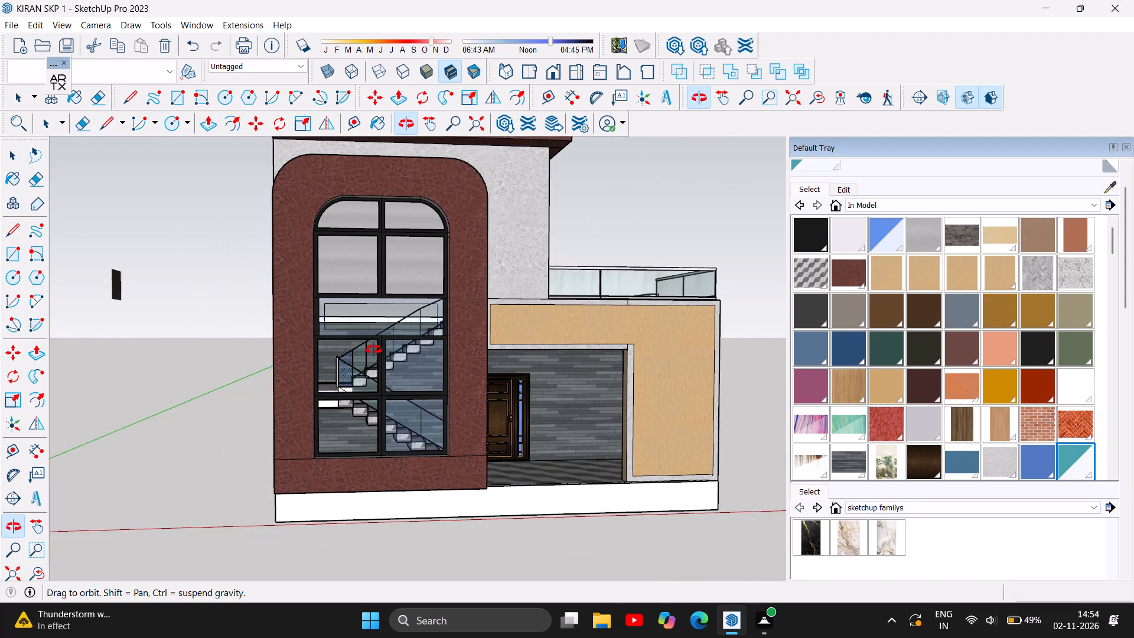
pyautogui.scroll(-1, 374, 350)
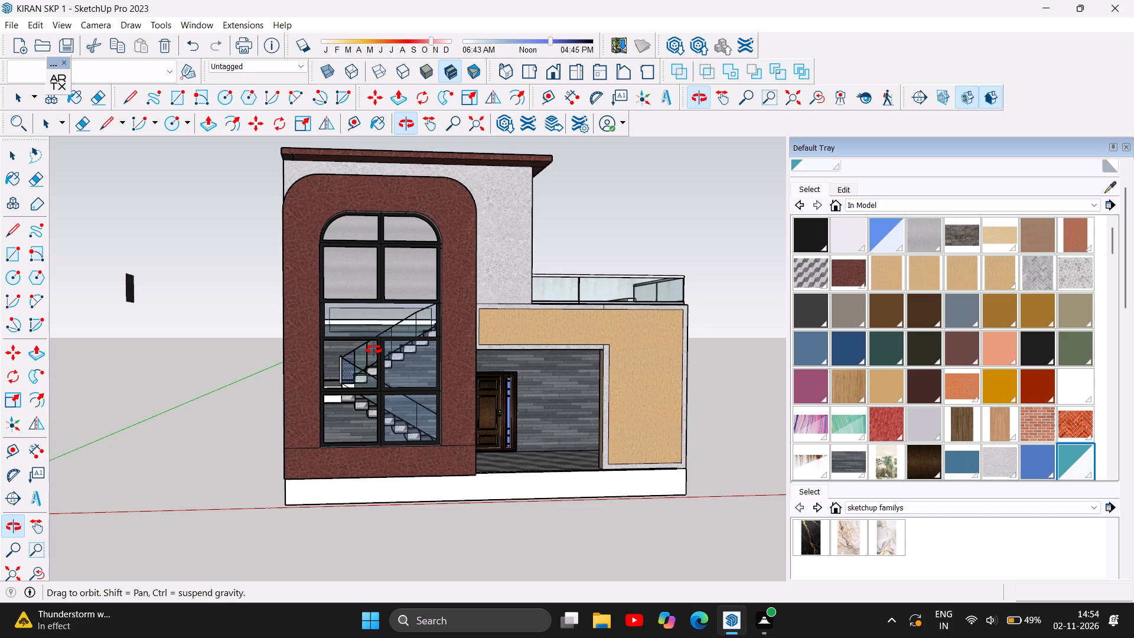
pyautogui.scroll(-2, 374, 350)
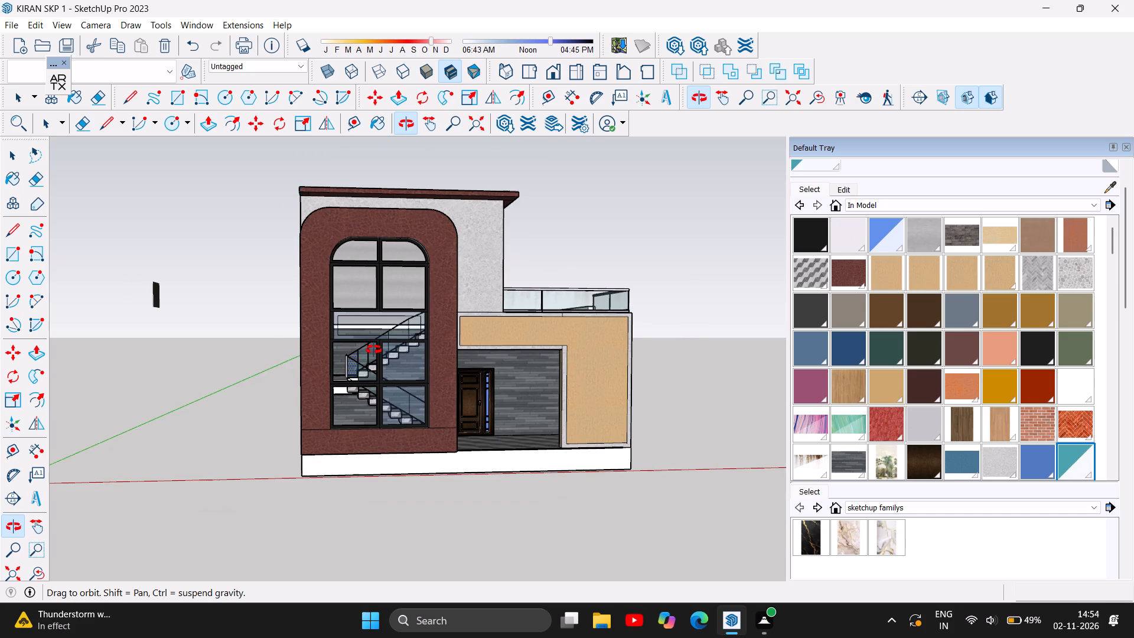
# Paint the blue side walls of the main block and the stair tower with the tan textured material of the other exterior walls.
pyautogui.moveTo(349, 218); pyautogui.dragTo(360, 217)
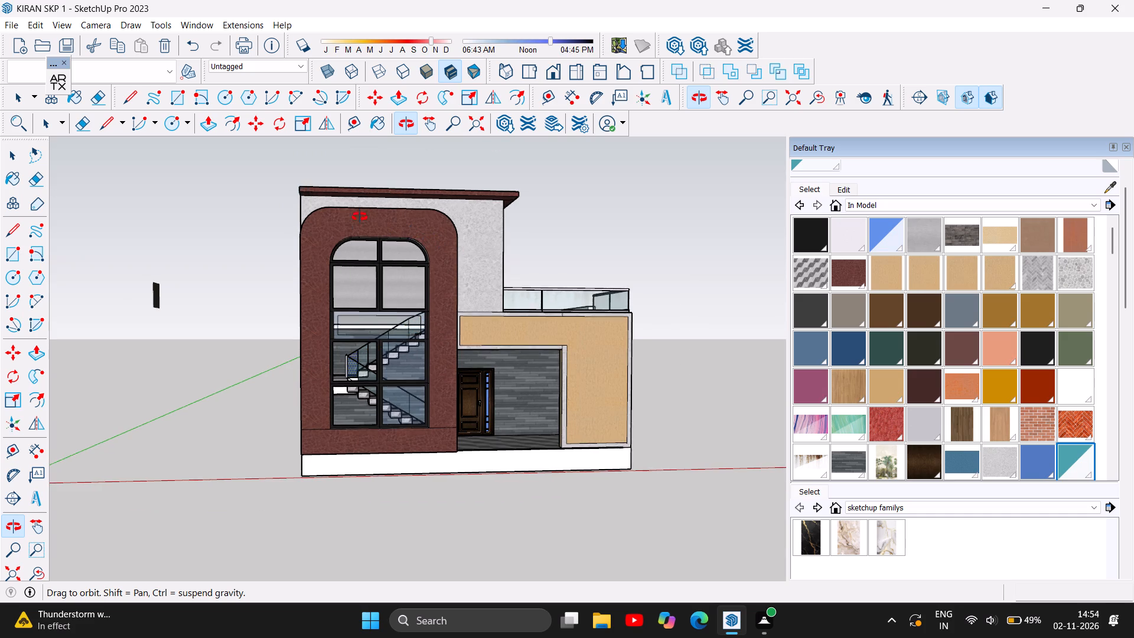
pyautogui.moveTo(360, 217); pyautogui.dragTo(645, 345)
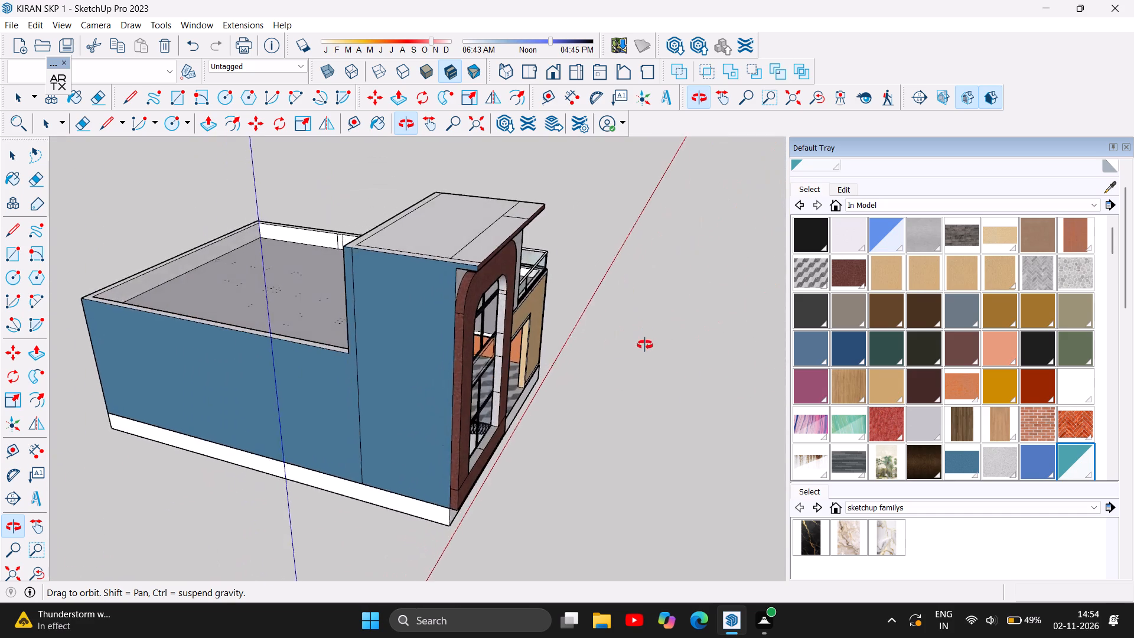
pyautogui.moveTo(645, 345); pyautogui.dragTo(9, 261)
pyautogui.moveTo(418, 224); pyautogui.dragTo(779, 358)
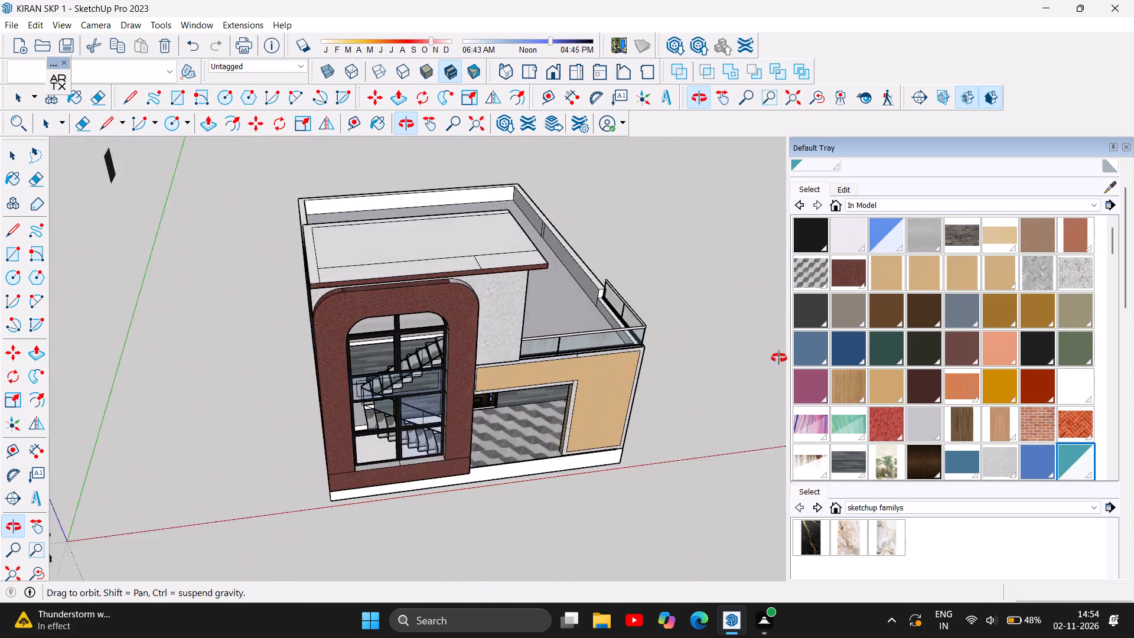
pyautogui.moveTo(779, 358); pyautogui.dragTo(0, 155)
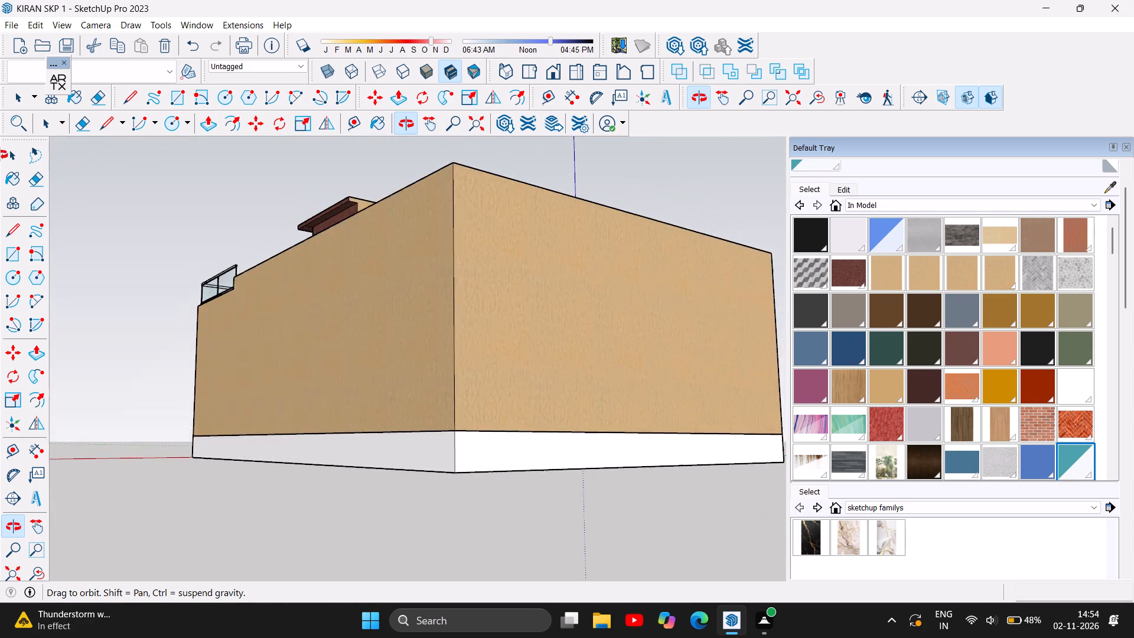
pyautogui.moveTo(0, 155); pyautogui.dragTo(1133, 447)
pyautogui.moveTo(677, 414); pyautogui.dragTo(660, 343)
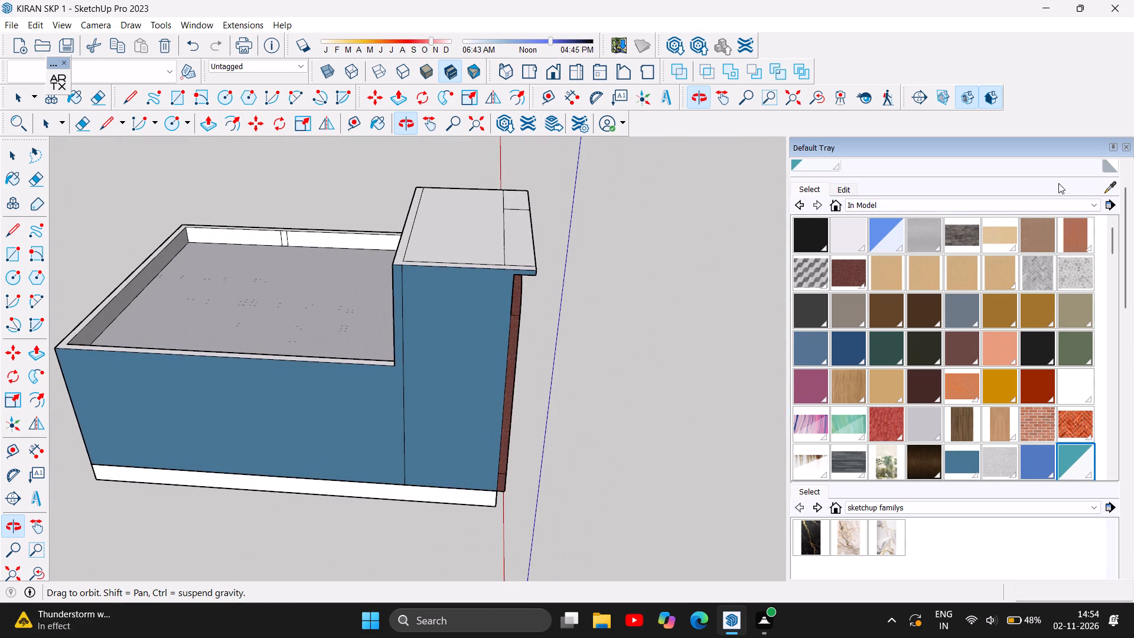
pyautogui.click(1008, 225)
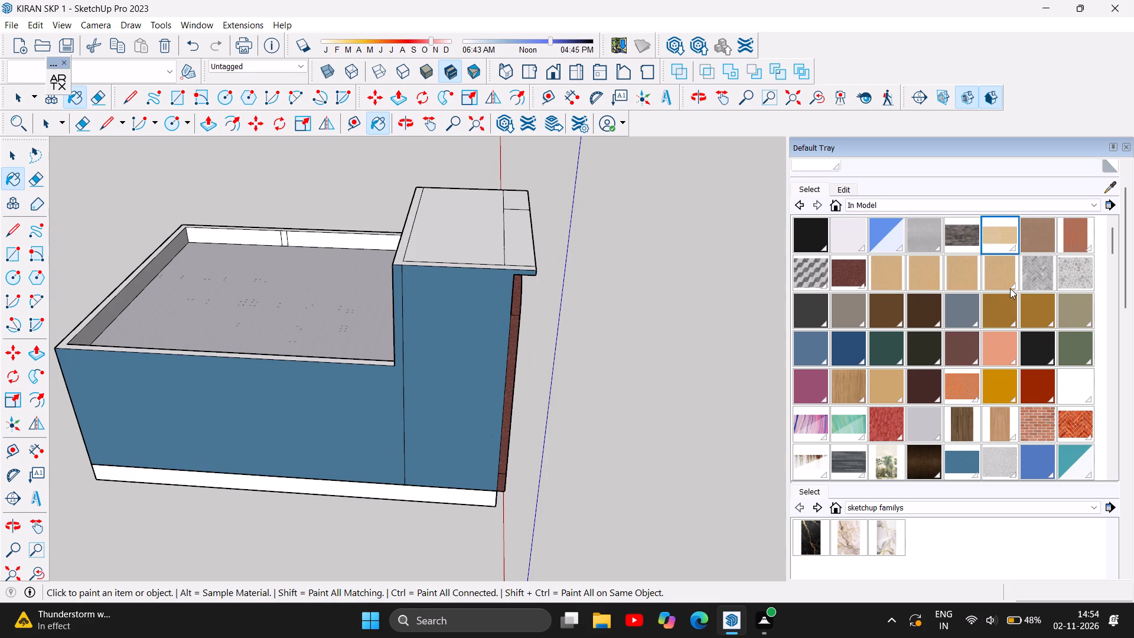
pyautogui.click(1003, 274)
pyautogui.click(337, 415)
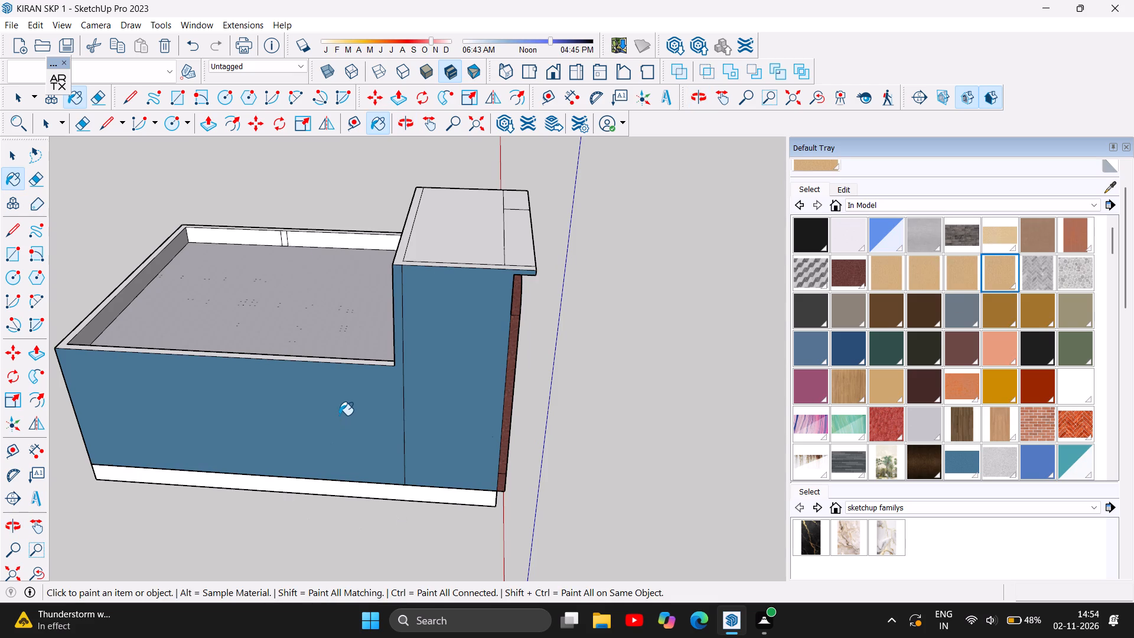
pyautogui.click(434, 390)
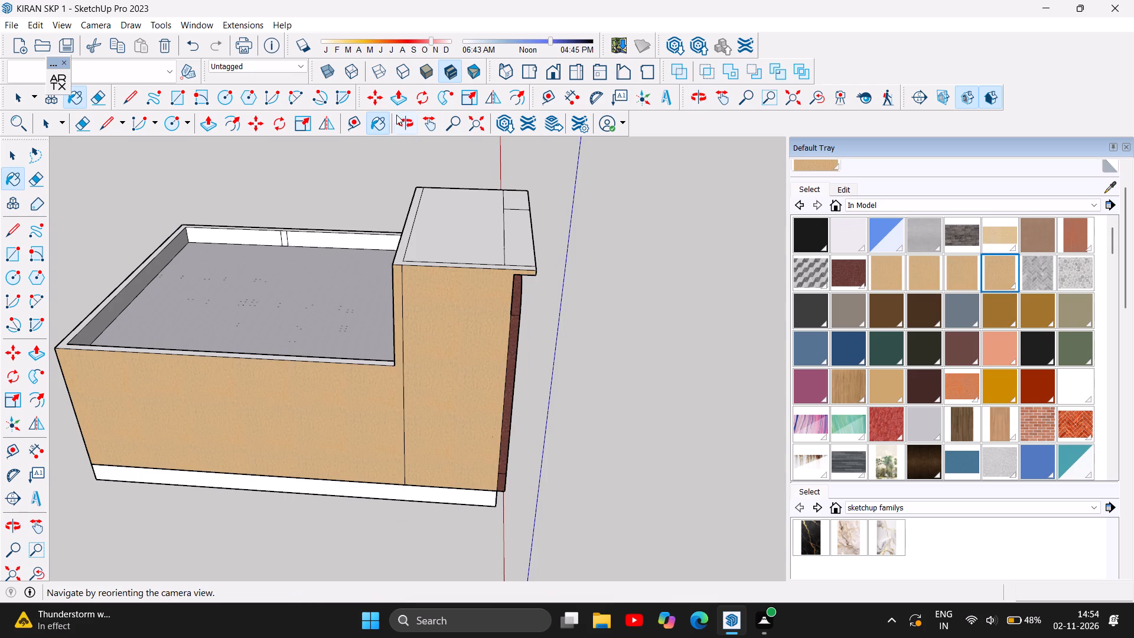
# Examine the front elevation of the house again after repainting the side walls.
pyautogui.click(409, 122)
pyautogui.moveTo(534, 309); pyautogui.dragTo(68, 186)
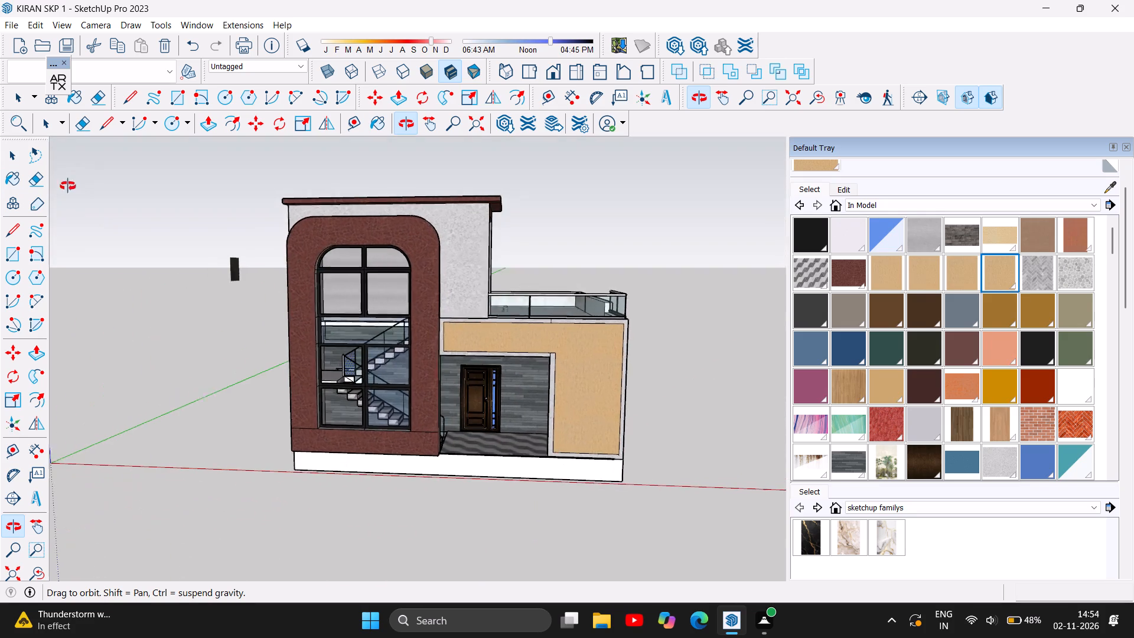
pyautogui.moveTo(68, 186); pyautogui.dragTo(69, 187)
pyautogui.moveTo(558, 342); pyautogui.dragTo(610, 328)
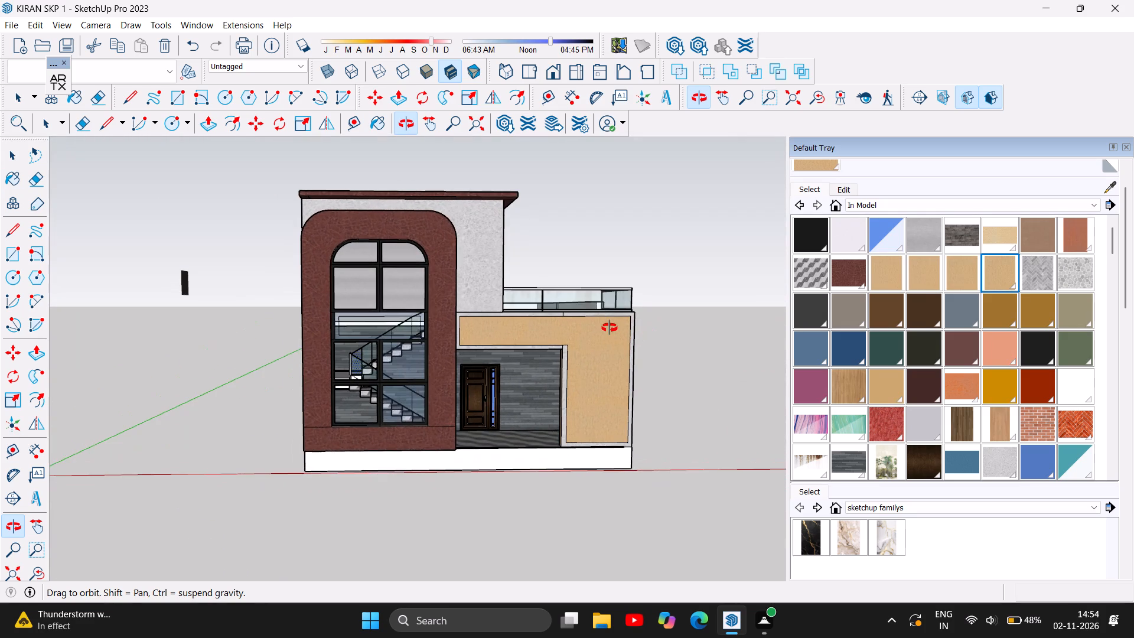
pyautogui.scroll(-2, 610, 328)
pyautogui.scroll(3, 703, 421)
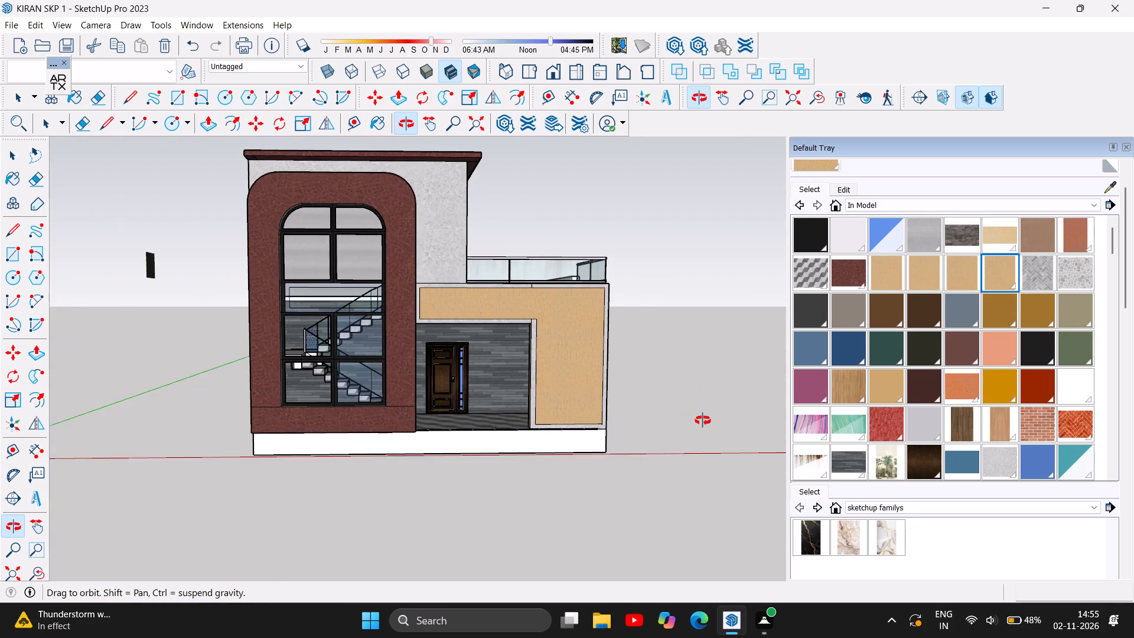
pyautogui.scroll(1, 703, 421)
pyautogui.scroll(-1, 362, 440)
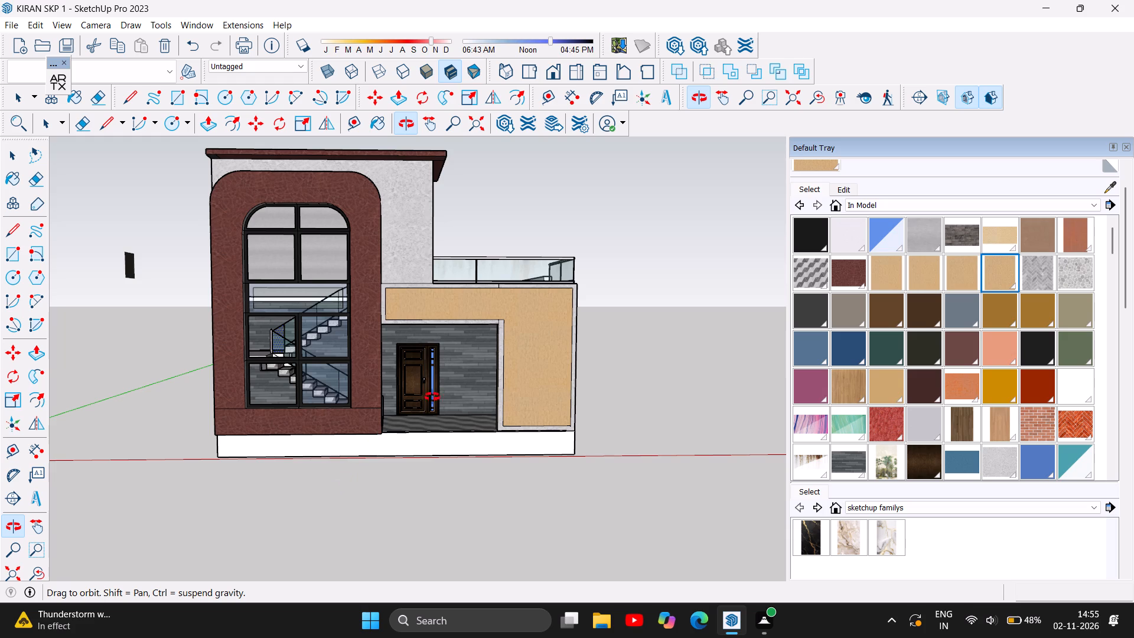
# Paint the front face of the arched window surround and the band at its base with the light grey textured material.
pyautogui.scroll(1, 415, 399)
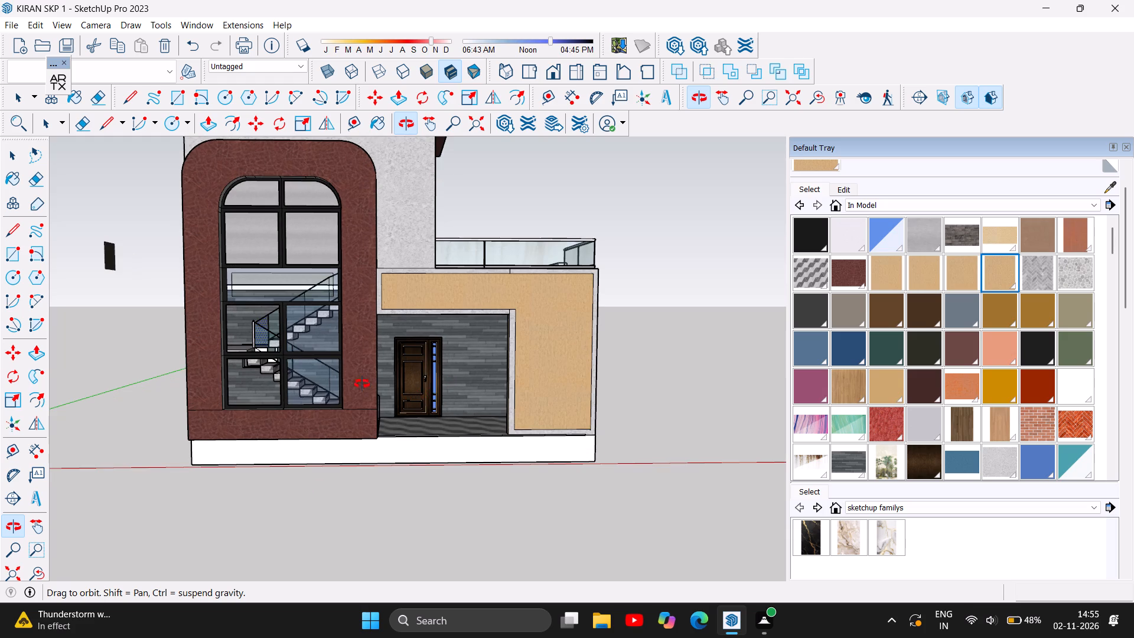
pyautogui.scroll(-2, 322, 414)
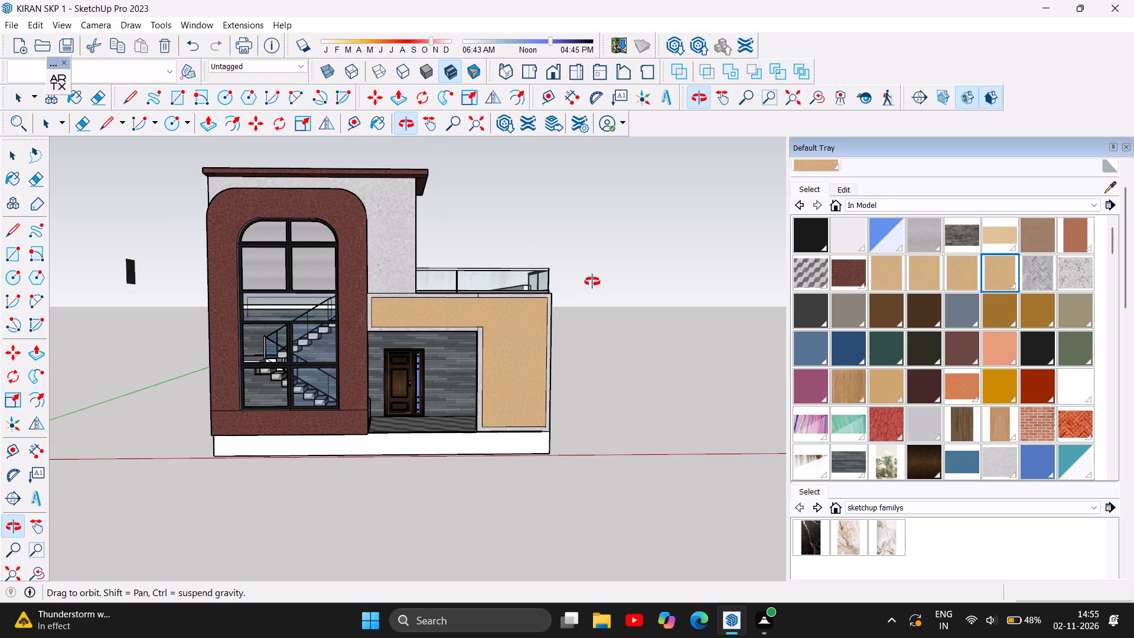
pyautogui.scroll(1, 592, 282)
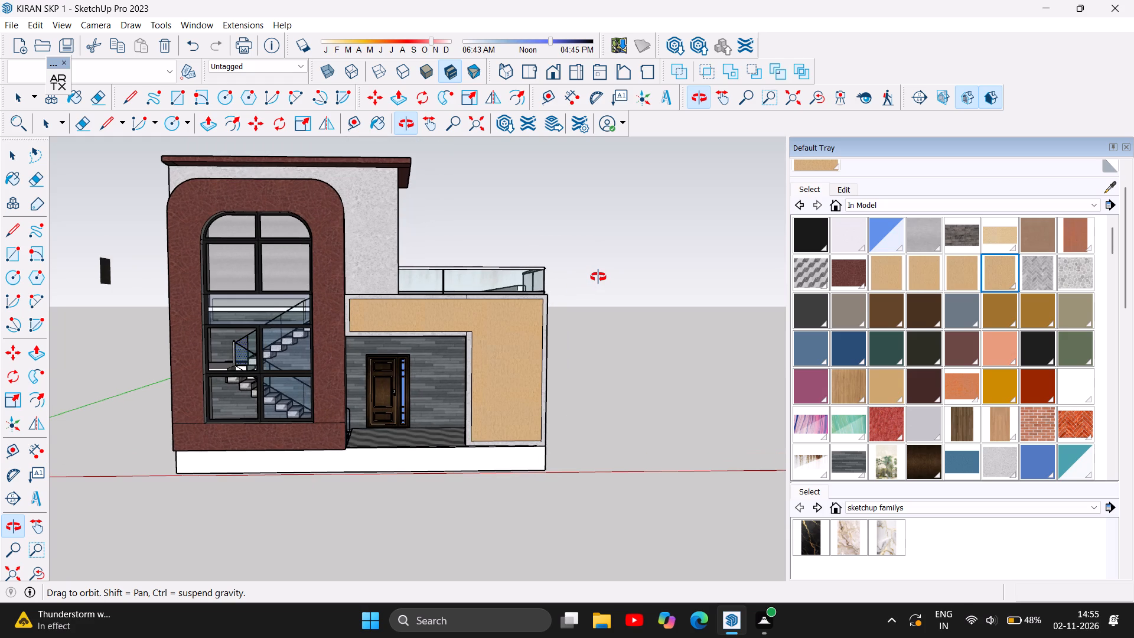
pyautogui.scroll(1, 598, 277)
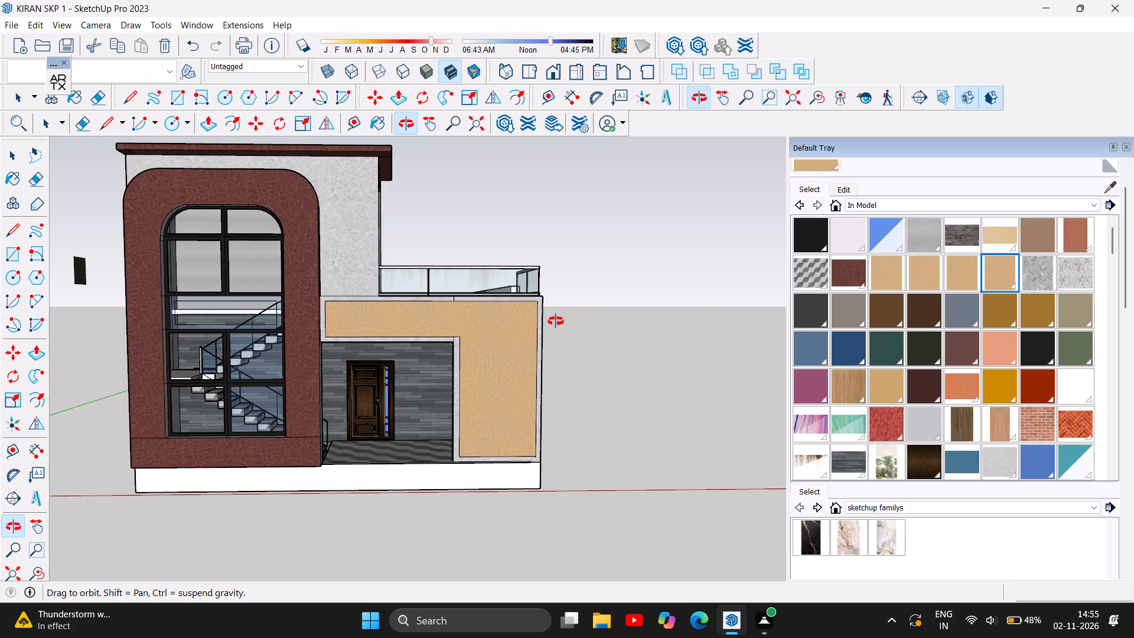
pyautogui.click(1005, 454)
pyautogui.click(313, 255)
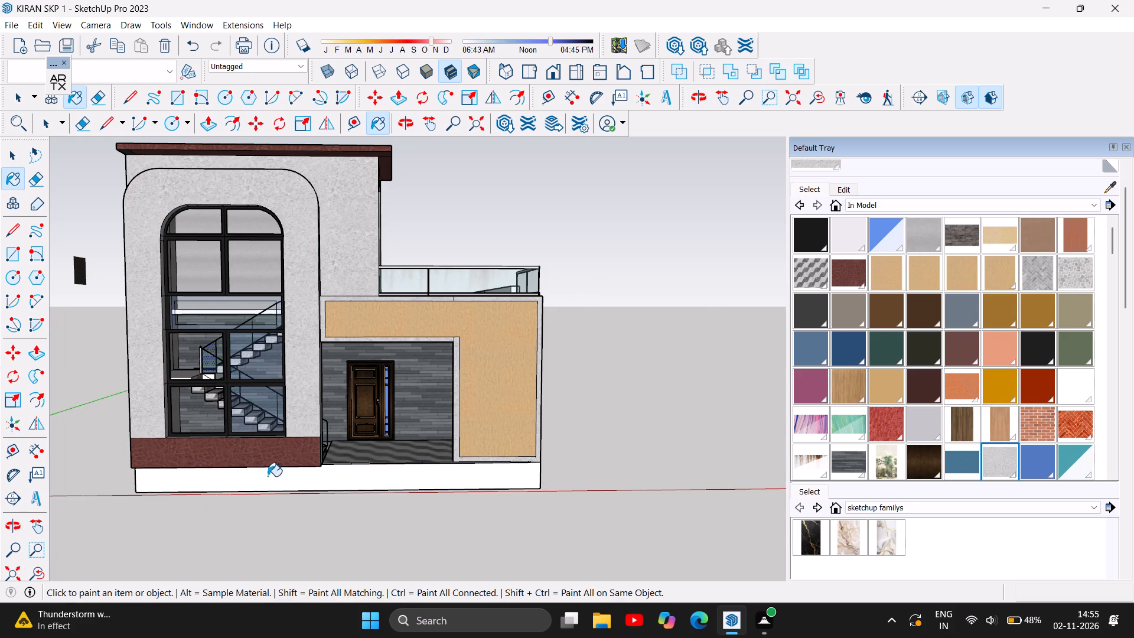
pyautogui.click(282, 462)
# Paint the upper-storey front wall behind the arched surround with the dark red textured material.
pyautogui.scroll(-3, 210, 584)
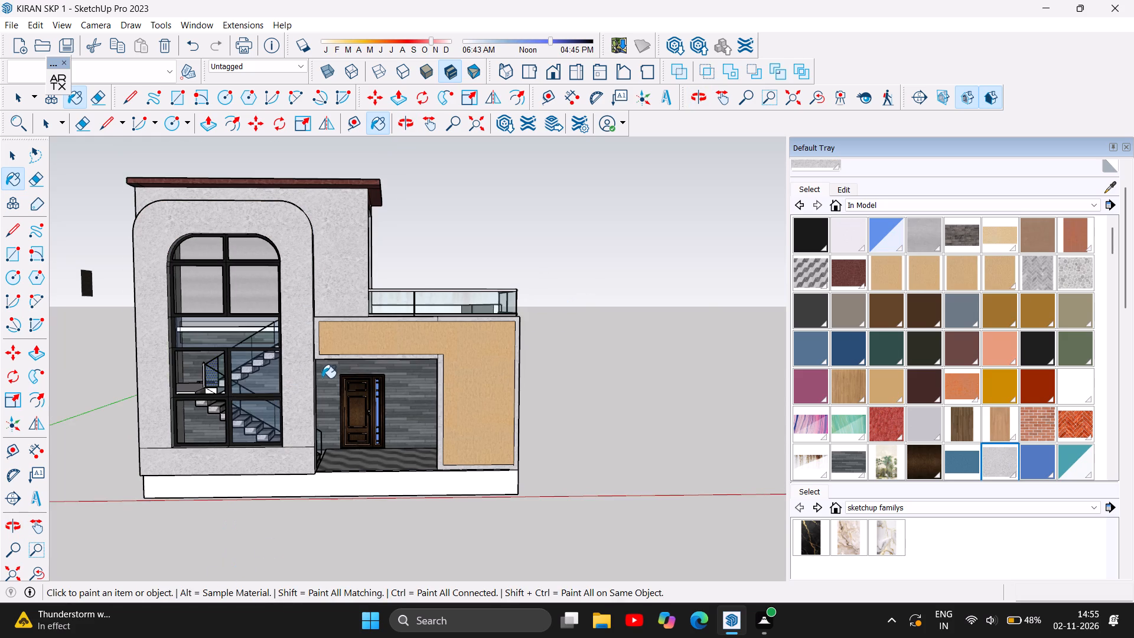
pyautogui.scroll(-2, 304, 403)
pyautogui.scroll(1, 434, 279)
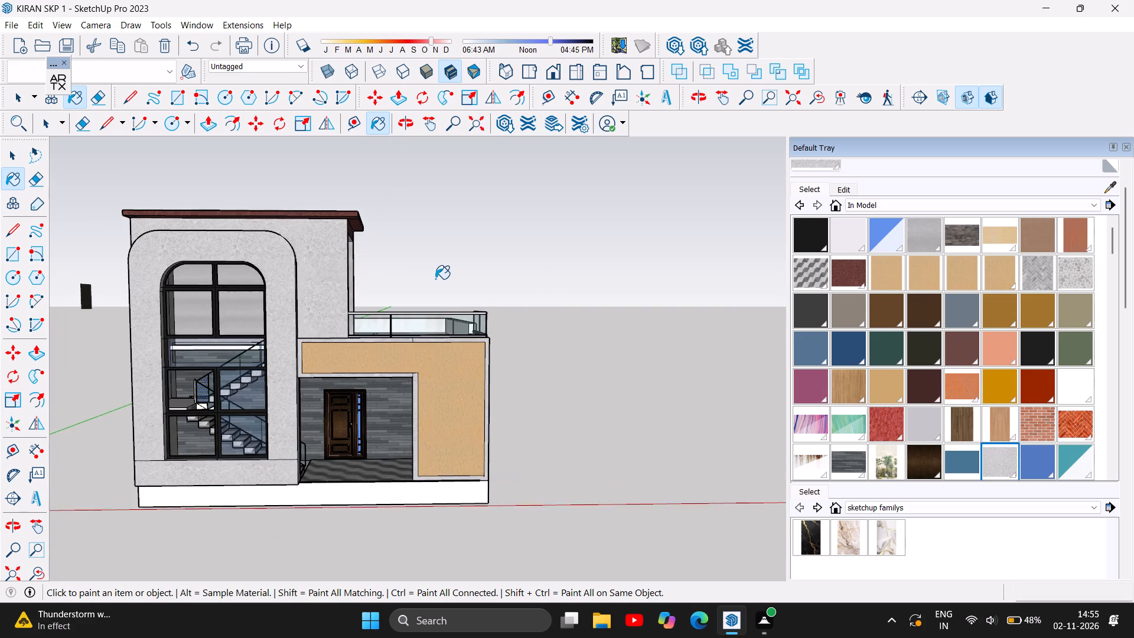
pyautogui.scroll(3, 435, 279)
pyautogui.scroll(1, 900, 419)
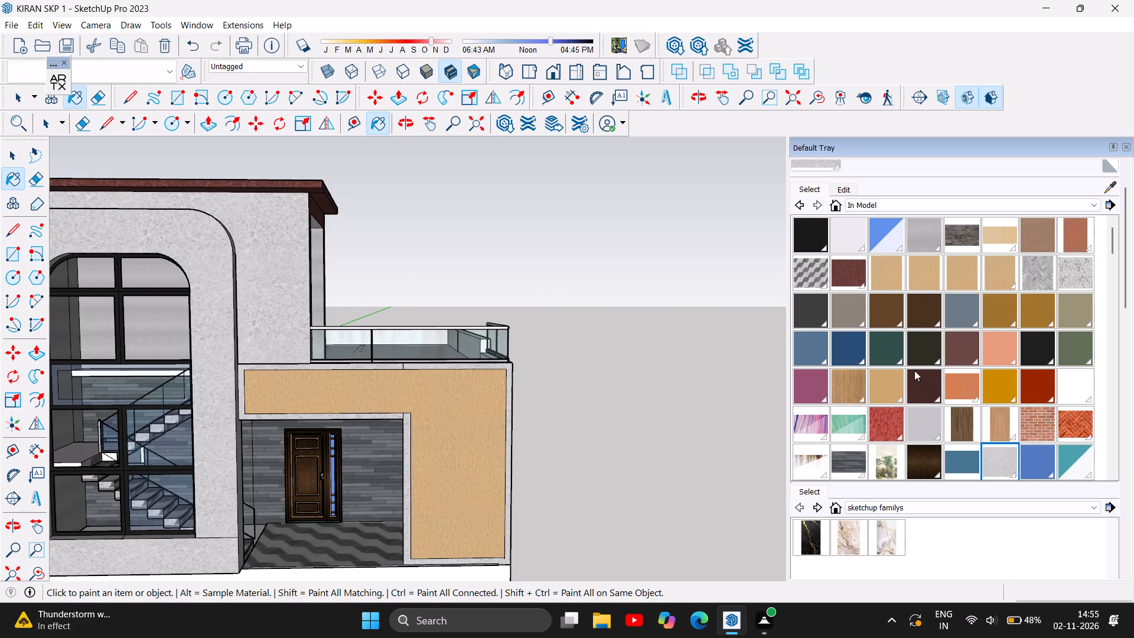
pyautogui.scroll(3, 972, 415)
pyautogui.scroll(4, 1094, 415)
pyautogui.click(846, 269)
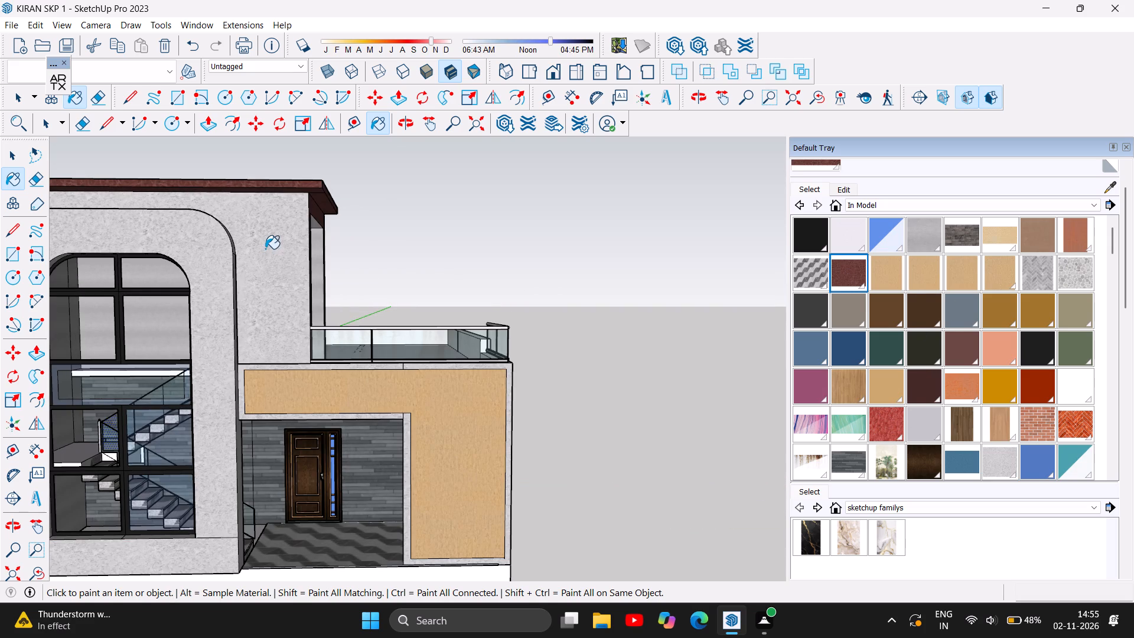
pyautogui.click(265, 249)
# Paint the front and side edges of the upper roof slab with the light grey textured material.
pyautogui.scroll(-4, 450, 266)
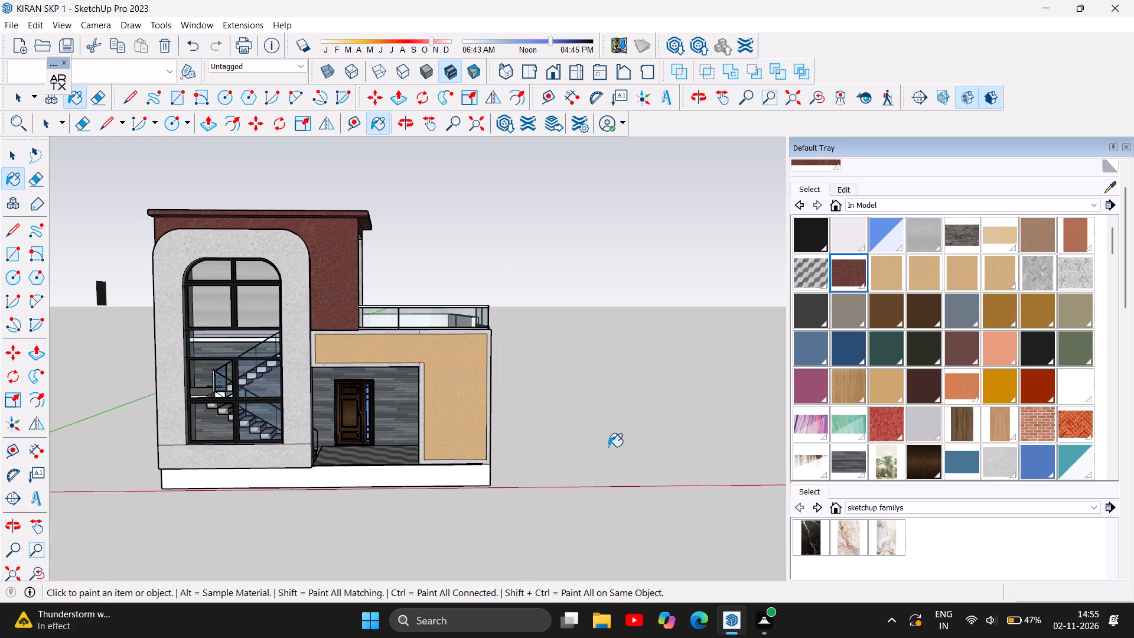
pyautogui.scroll(2, 597, 256)
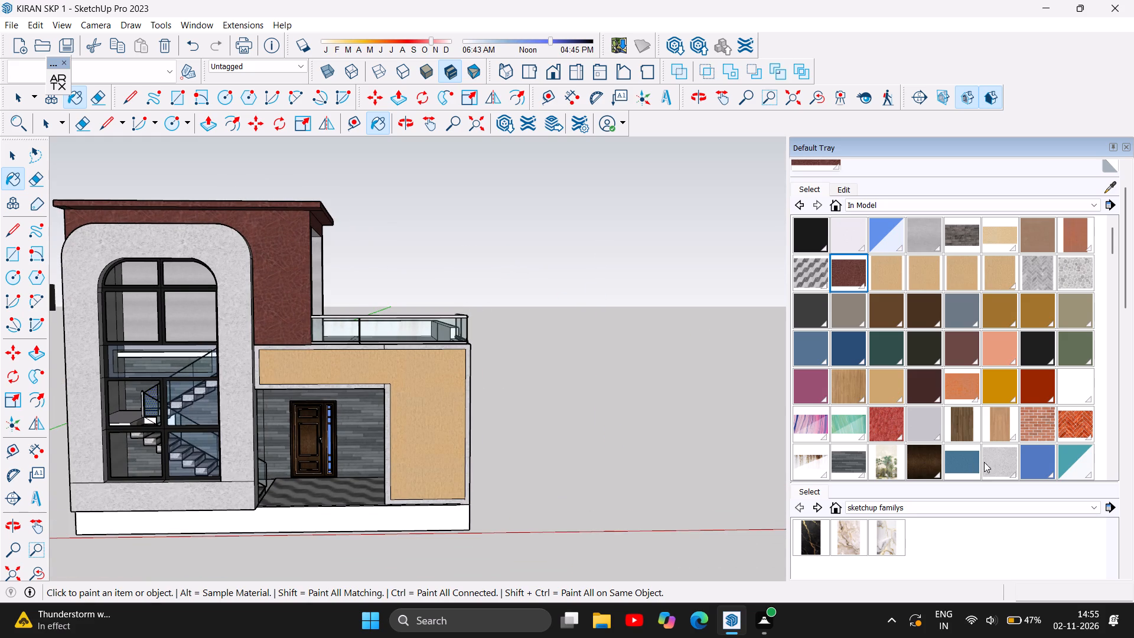
pyautogui.click(989, 463)
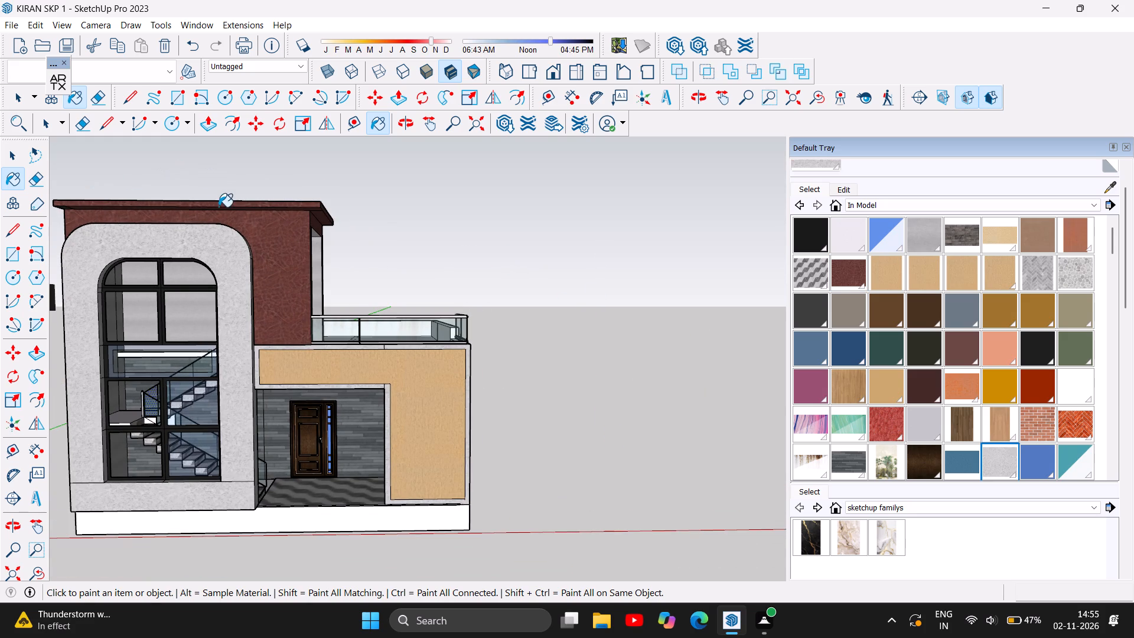
pyautogui.click(223, 203)
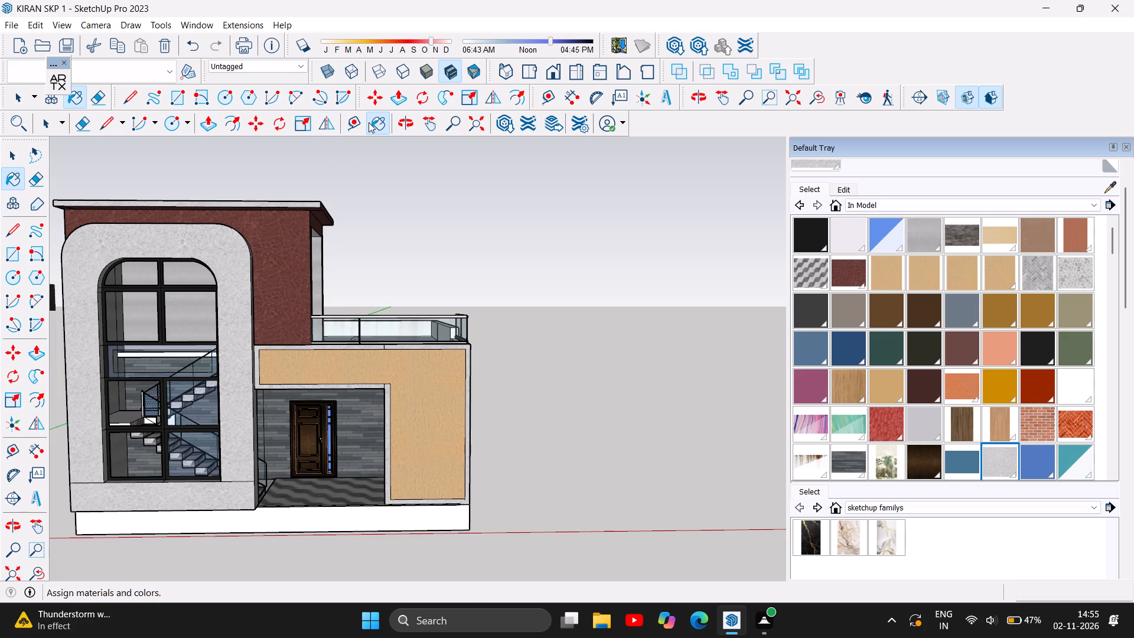
pyautogui.click(408, 115)
pyautogui.moveTo(430, 225); pyautogui.dragTo(206, 254)
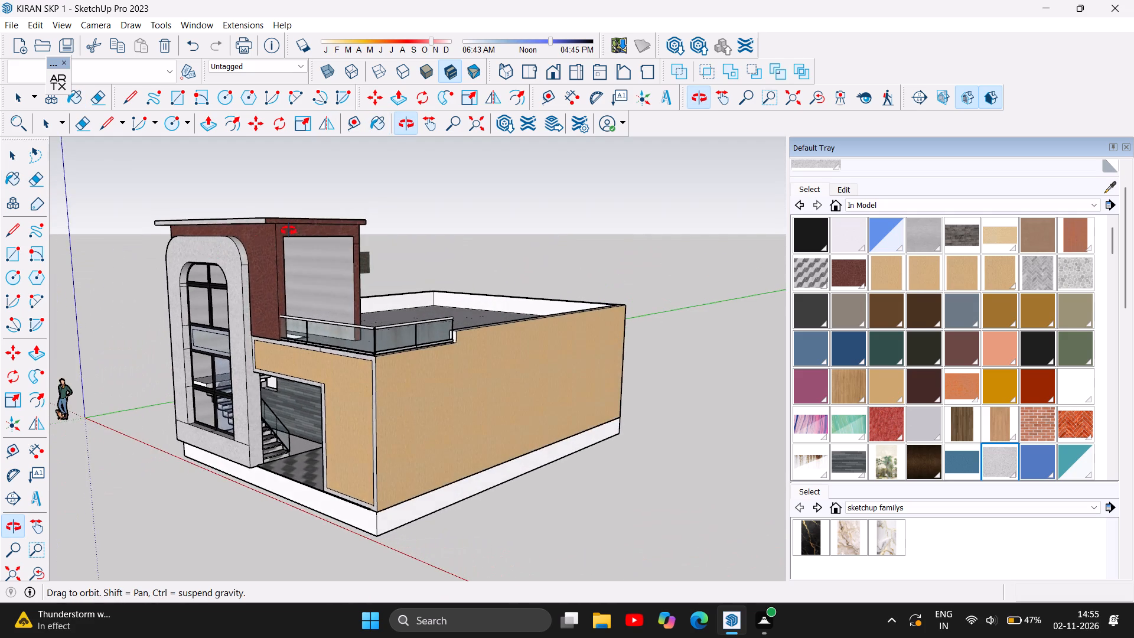
pyautogui.scroll(3, 373, 206)
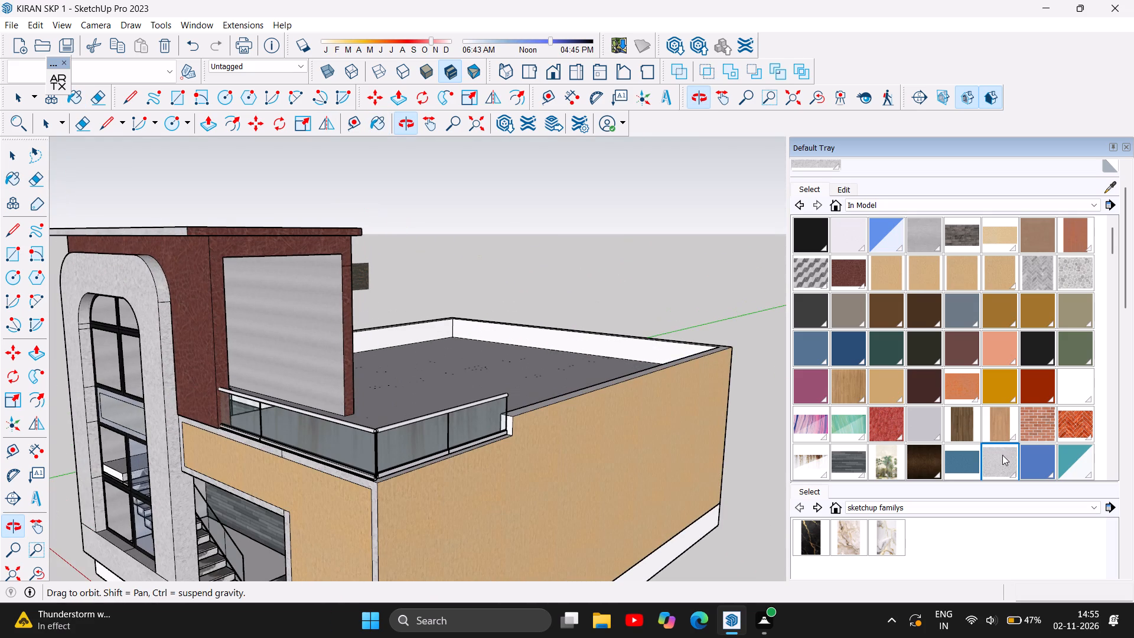
pyautogui.click(1002, 455)
pyautogui.click(203, 231)
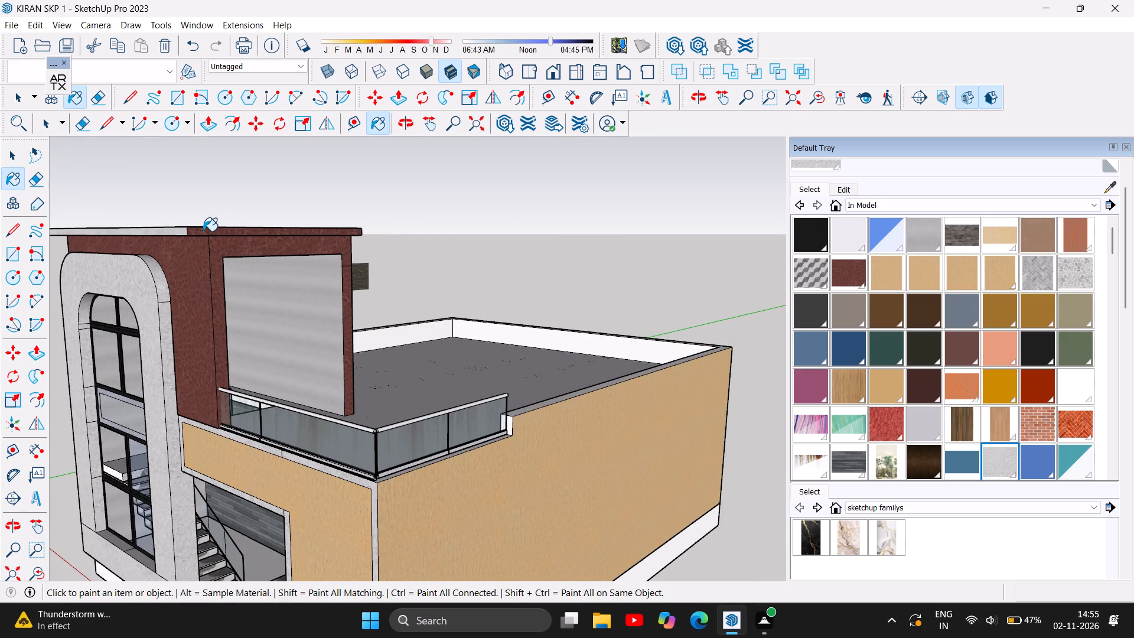
pyautogui.moveTo(203, 231); pyautogui.dragTo(215, 237, button='right')
pyautogui.rightClick(536, 304)
pyautogui.rightClick(545, 305)
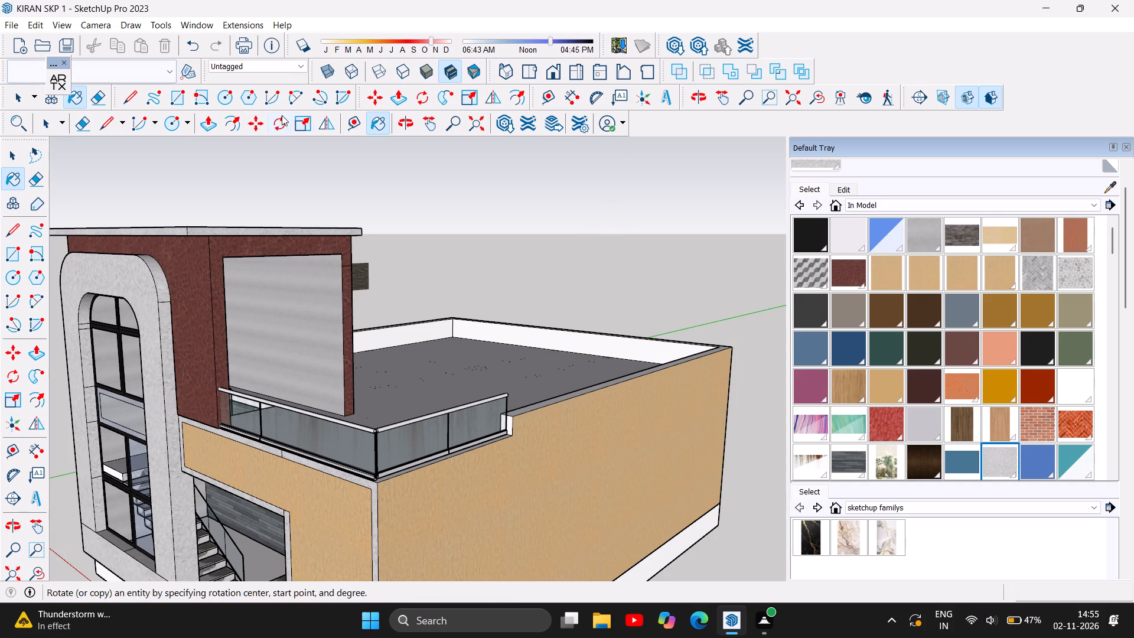
# Examine the repainted front, the roof slab and the outer side of the stair tower from several angles.
pyautogui.click(408, 123)
pyautogui.moveTo(285, 317); pyautogui.dragTo(480, 261)
pyautogui.rightClick(292, 314)
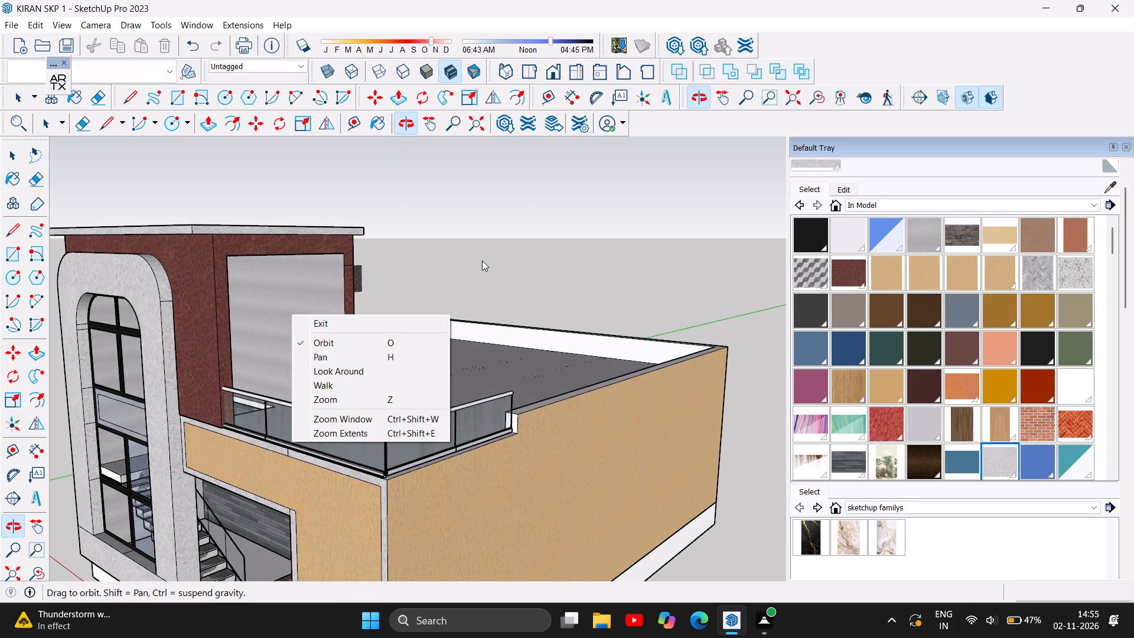
pyautogui.click(311, 228)
pyautogui.moveTo(237, 219); pyautogui.dragTo(444, 193)
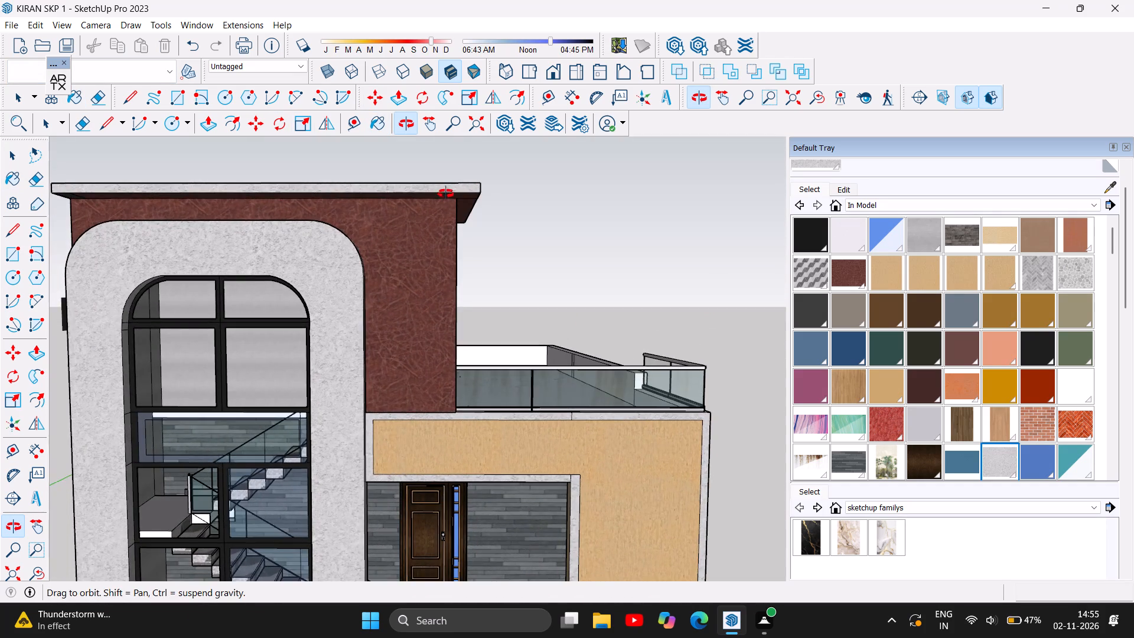
pyautogui.scroll(-3, 452, 205)
pyautogui.scroll(-4, 334, 335)
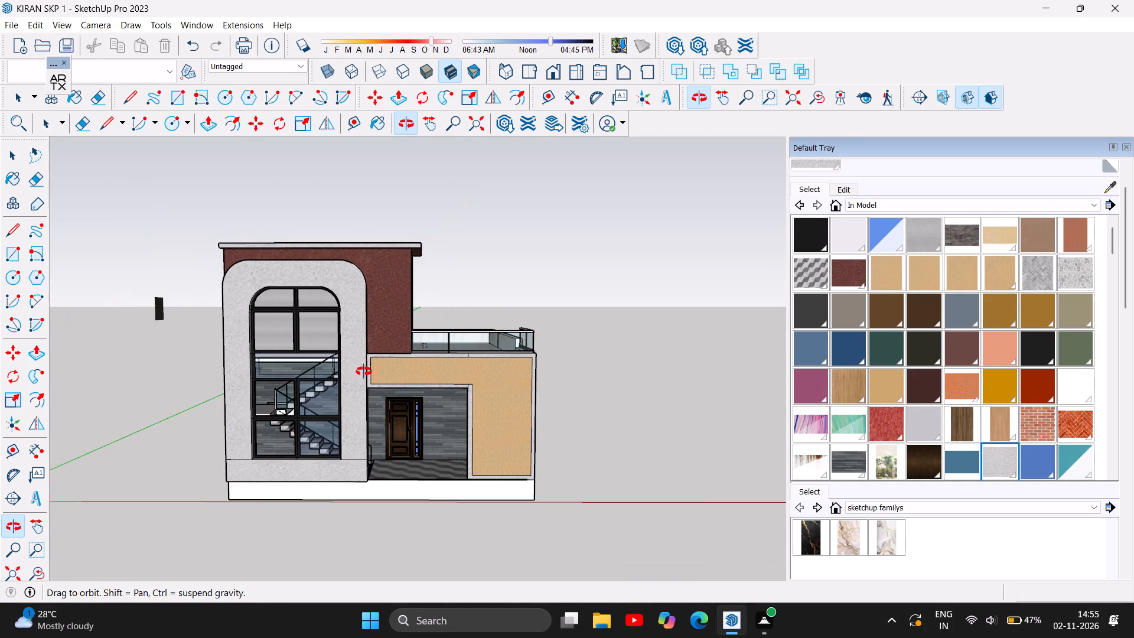
pyautogui.scroll(3, 523, 461)
pyautogui.moveTo(178, 379); pyautogui.dragTo(146, 432)
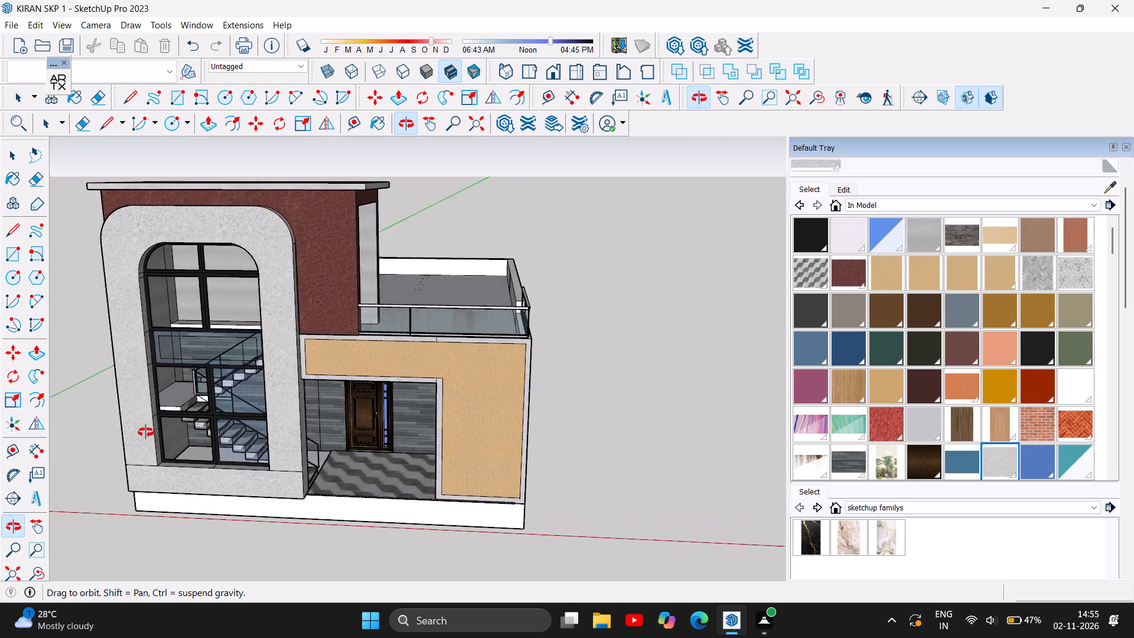
pyautogui.moveTo(146, 432); pyautogui.dragTo(484, 383)
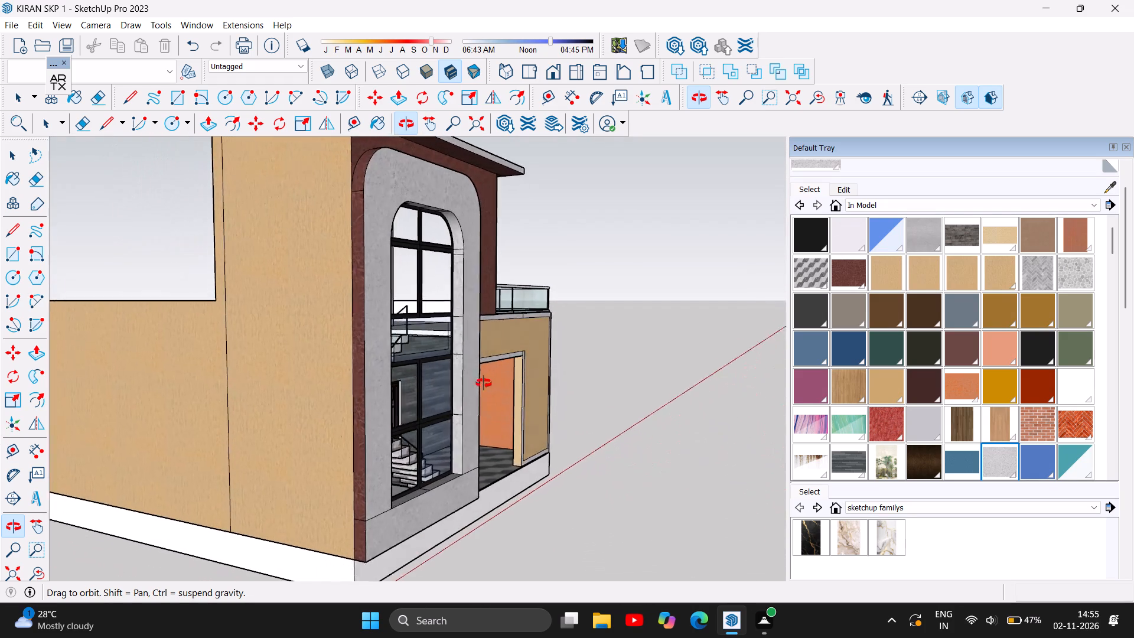
pyautogui.moveTo(484, 383); pyautogui.dragTo(453, 501)
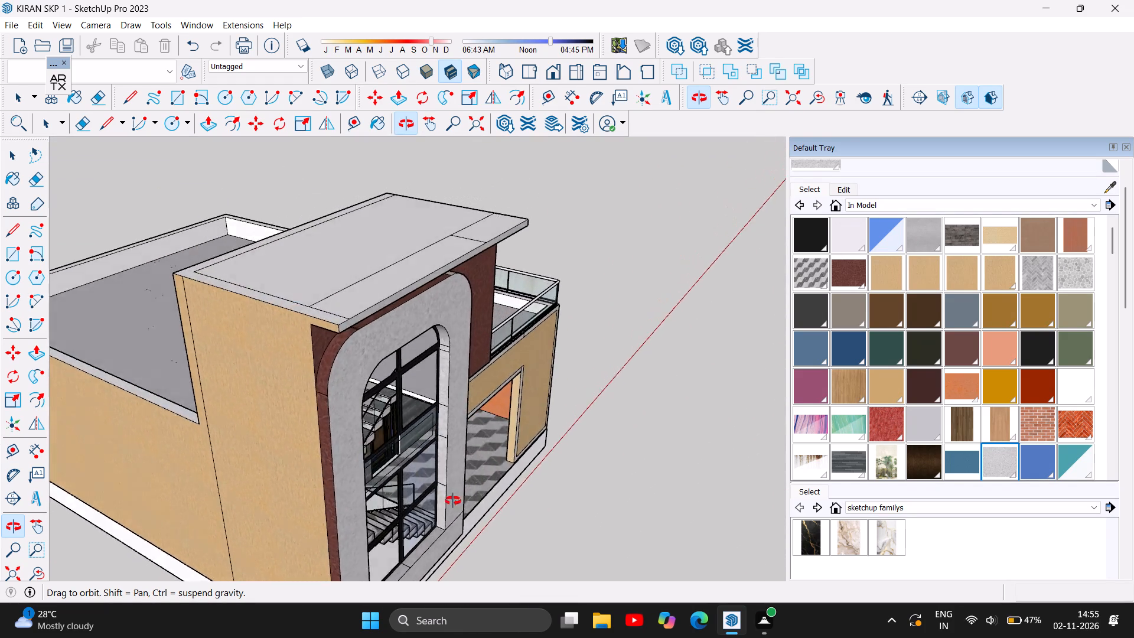
pyautogui.moveTo(453, 501); pyautogui.dragTo(569, 368)
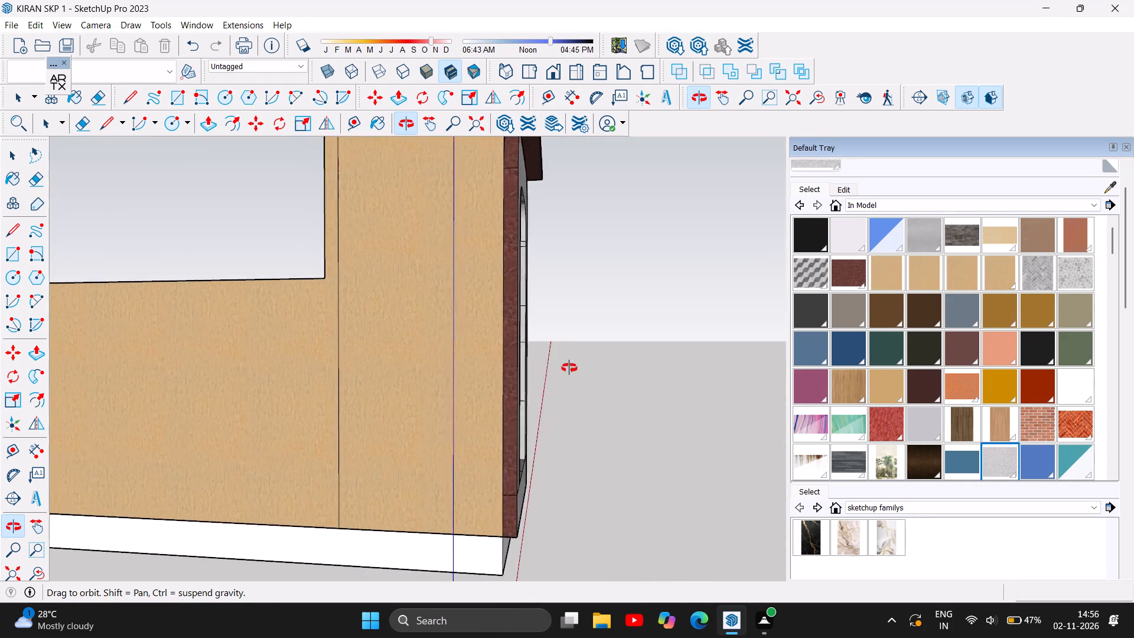
# Paint the side face of the arched surround, on the entrance side, with the dark red textured material.
pyautogui.moveTo(569, 368); pyautogui.dragTo(109, 401)
pyautogui.click(109, 401)
pyautogui.moveTo(292, 342); pyautogui.dragTo(198, 354)
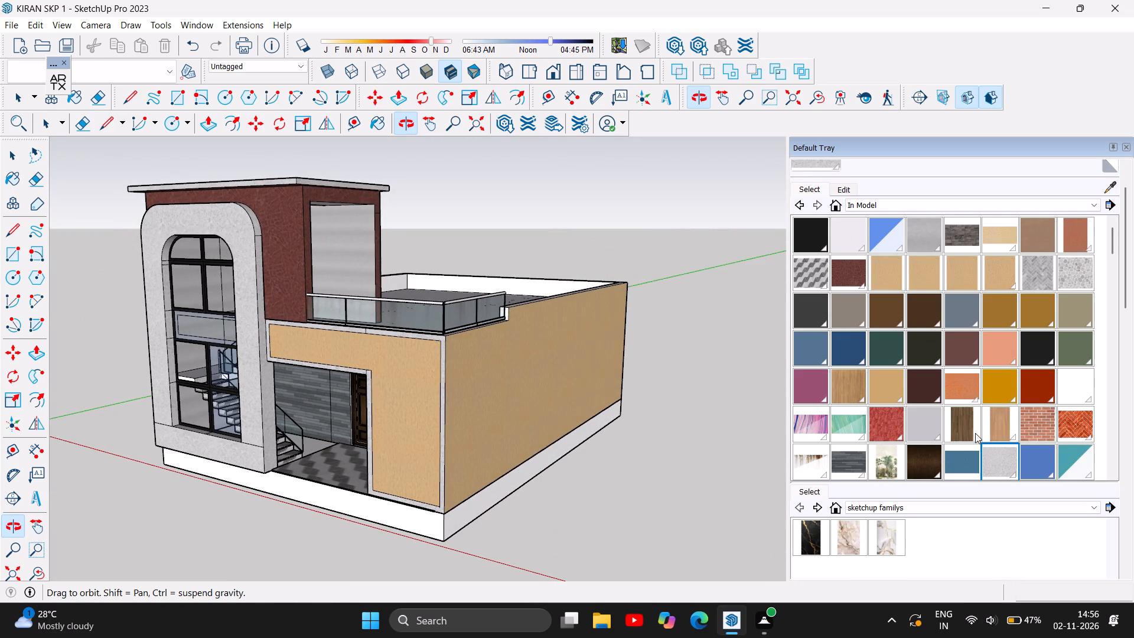
pyautogui.scroll(1, 971, 383)
pyautogui.click(862, 281)
pyautogui.click(259, 261)
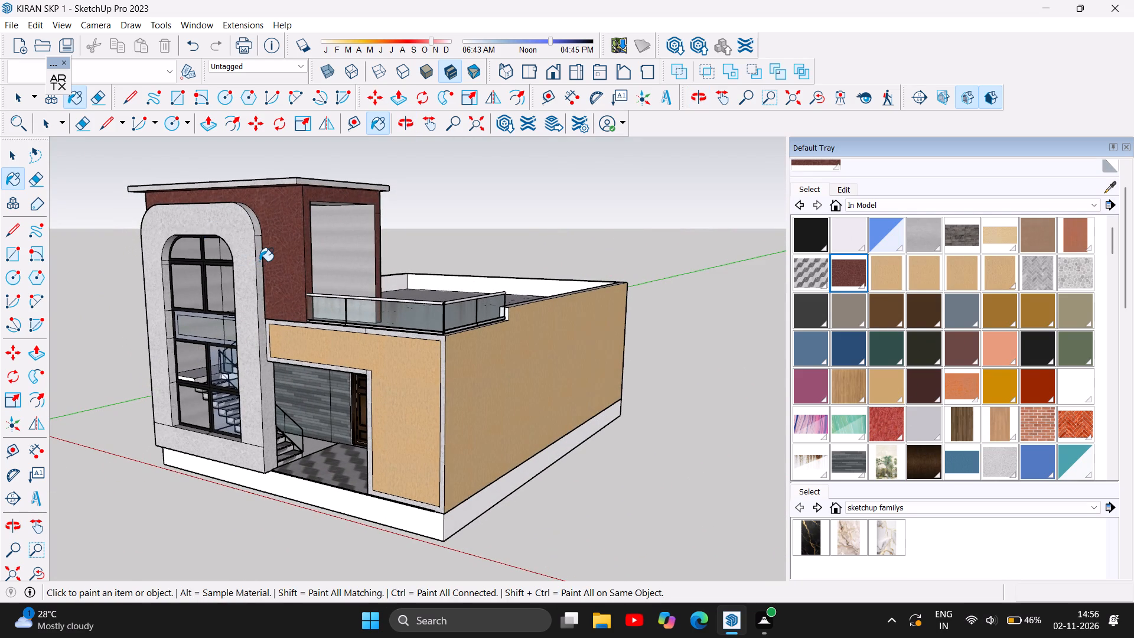
pyautogui.click(252, 223)
pyautogui.click(255, 222)
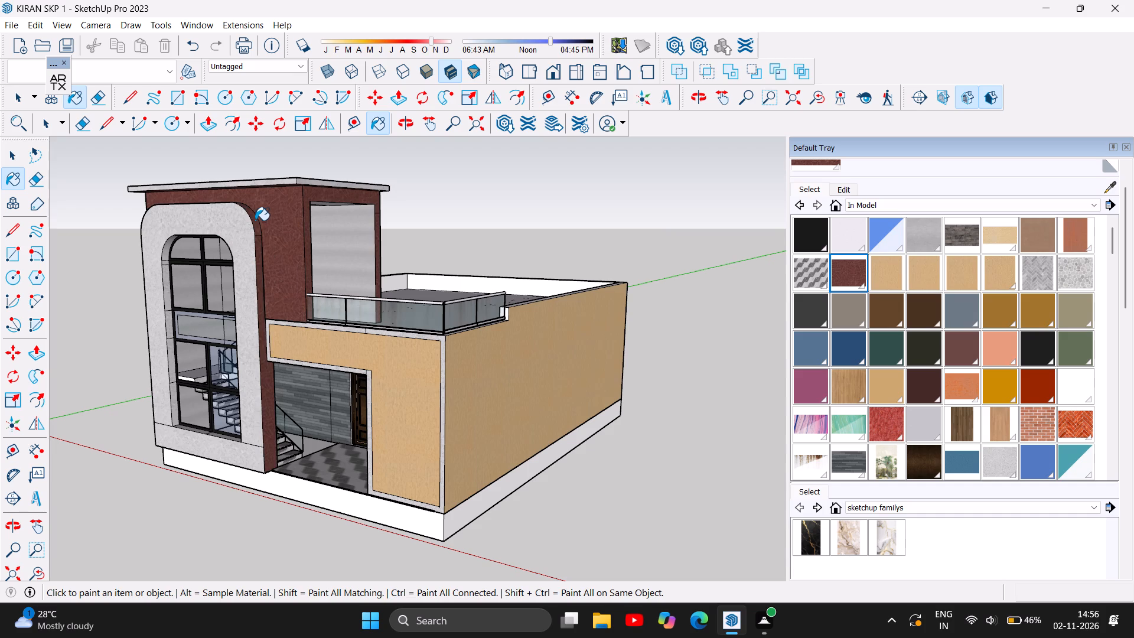
# Examine the entrance corner and the front elevation of the house with the new material scheme.
pyautogui.scroll(-2, 374, 277)
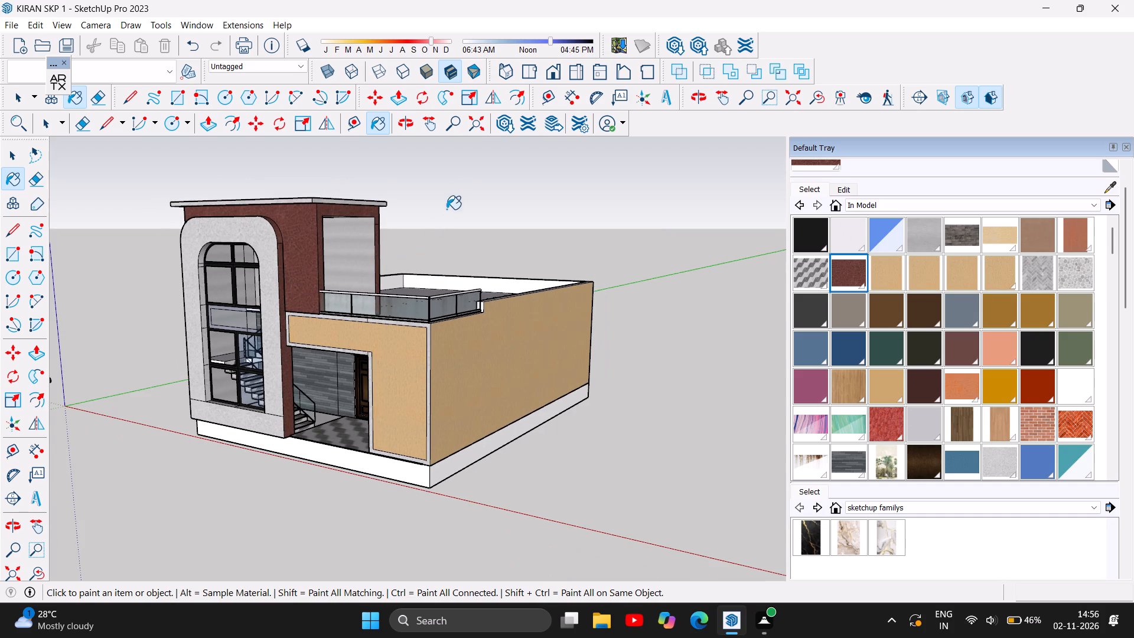
pyautogui.scroll(4, 416, 409)
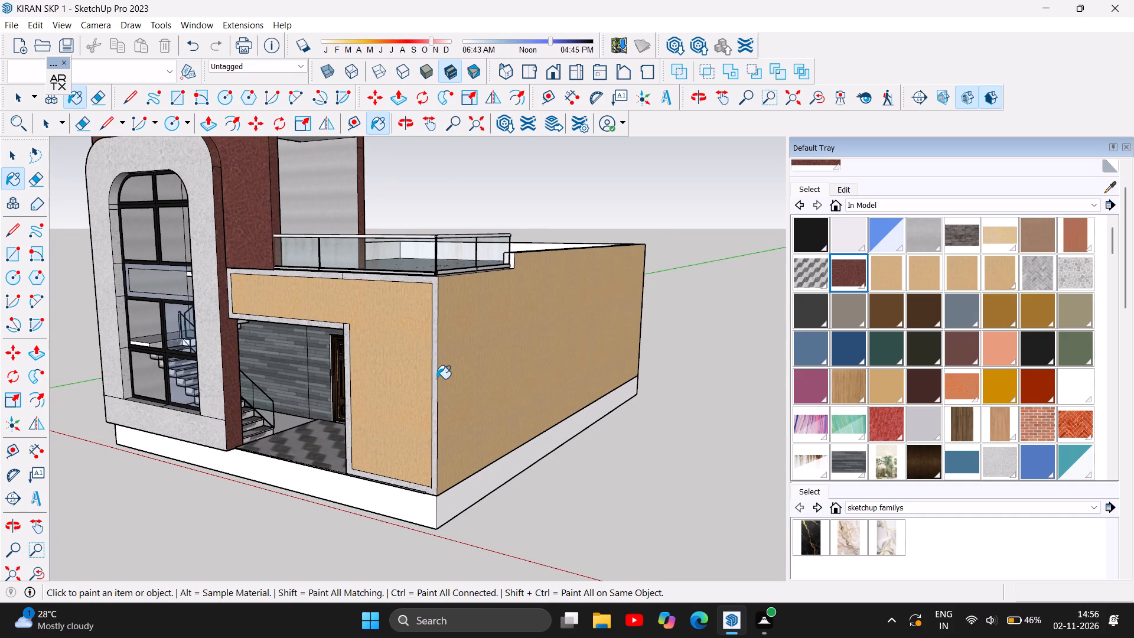
pyautogui.click(407, 126)
pyautogui.moveTo(262, 431); pyautogui.dragTo(384, 405)
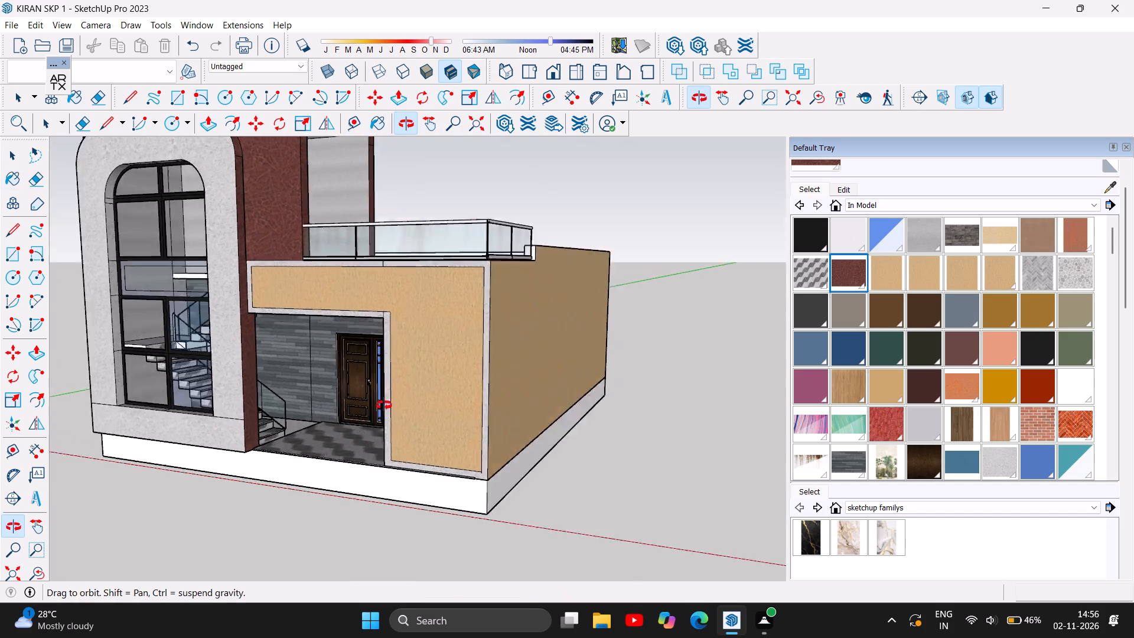
pyautogui.moveTo(384, 405); pyautogui.dragTo(425, 401)
pyautogui.click(425, 401)
pyautogui.scroll(-4, 425, 401)
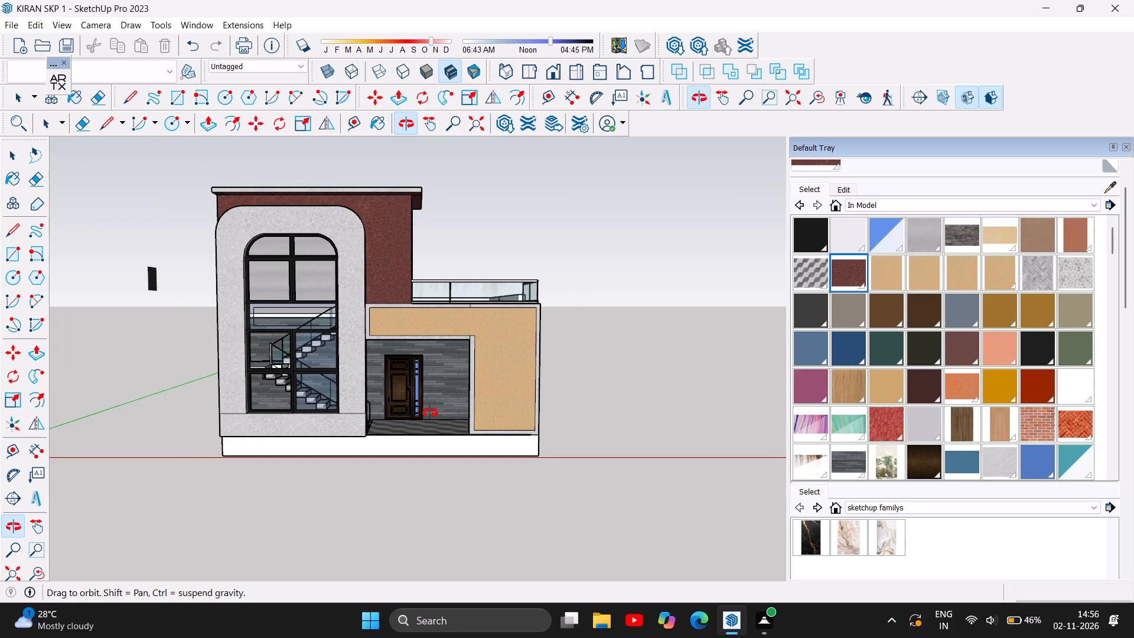
pyautogui.scroll(1, 446, 406)
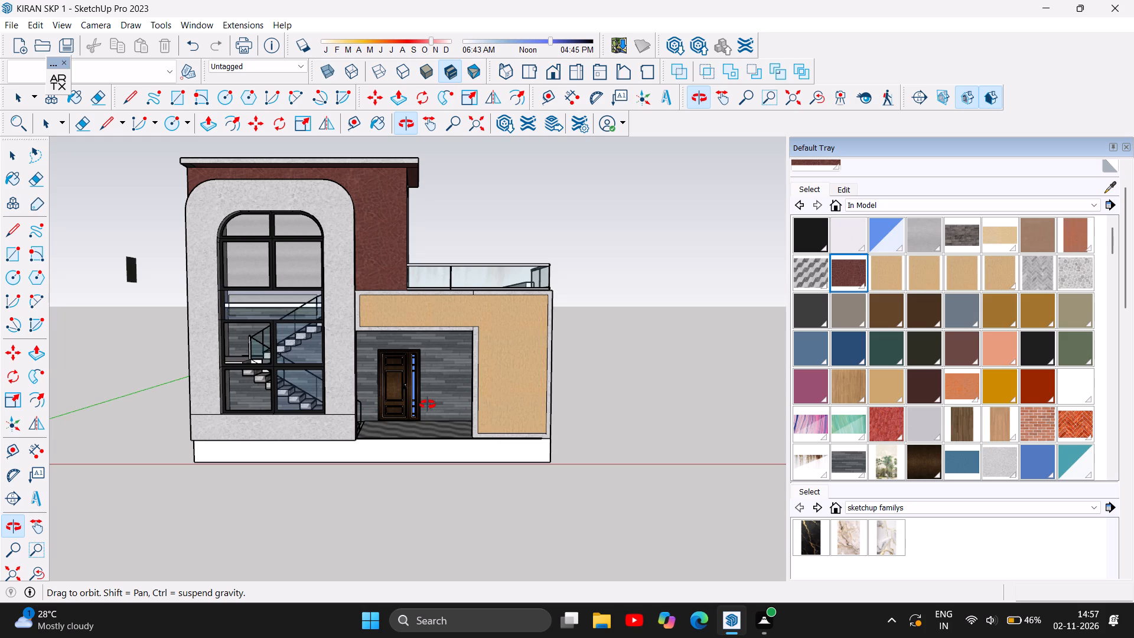
# Delete the short vertical seam line in the light grey border along the tan wall's top, below the balcony railing.
pyautogui.scroll(-1, 427, 406)
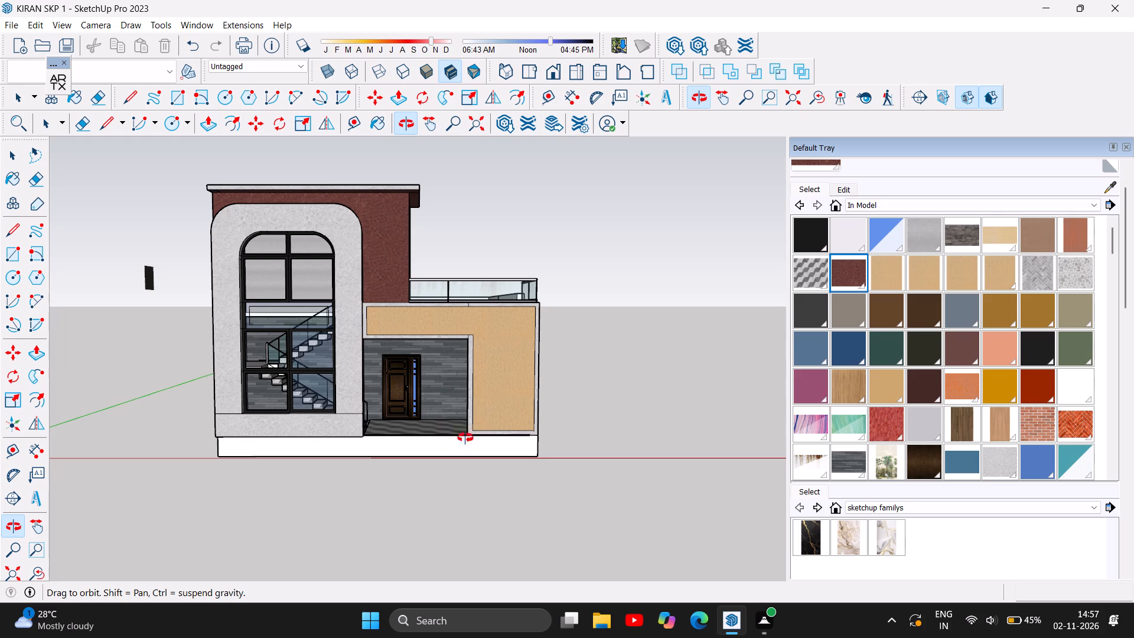
pyautogui.scroll(1, 462, 429)
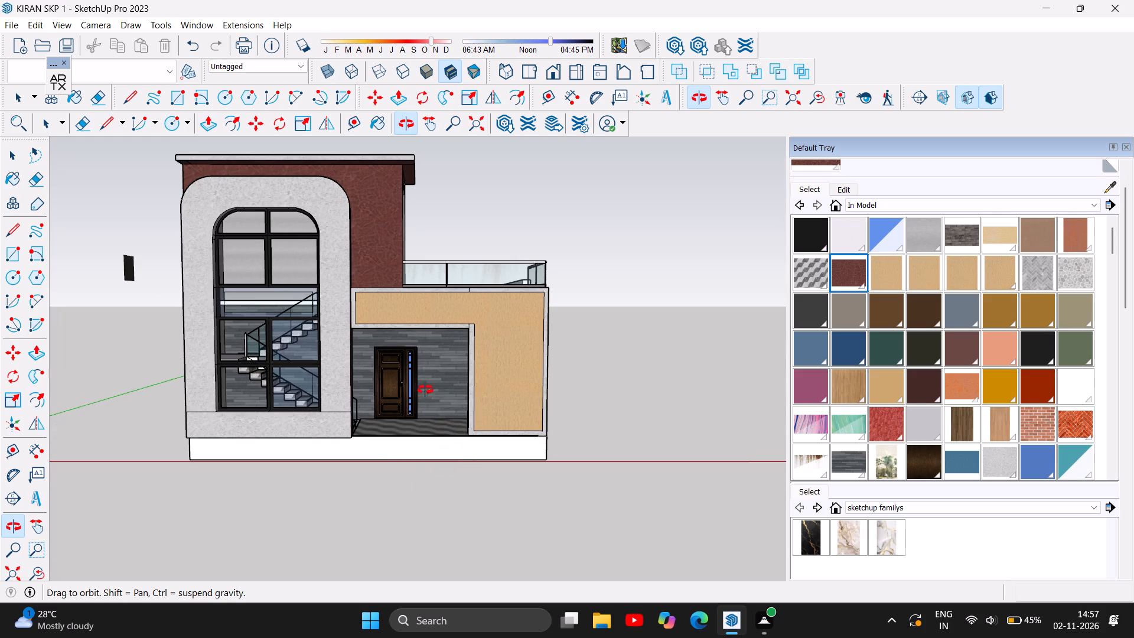
pyautogui.scroll(1, 448, 419)
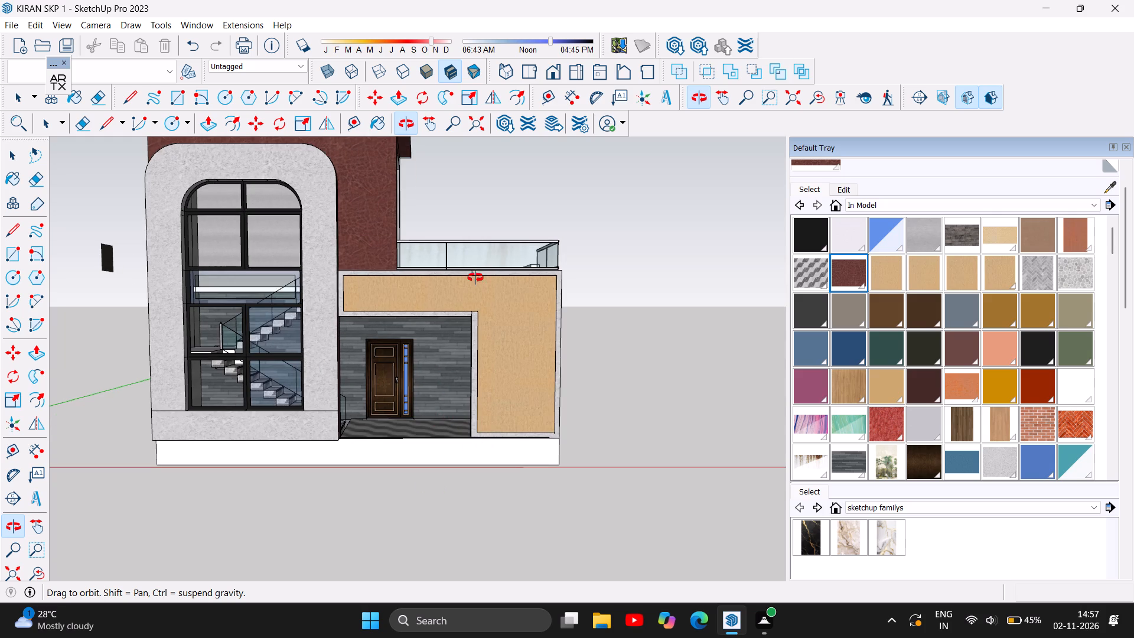
pyautogui.scroll(14, 492, 268)
pyautogui.scroll(2, 453, 301)
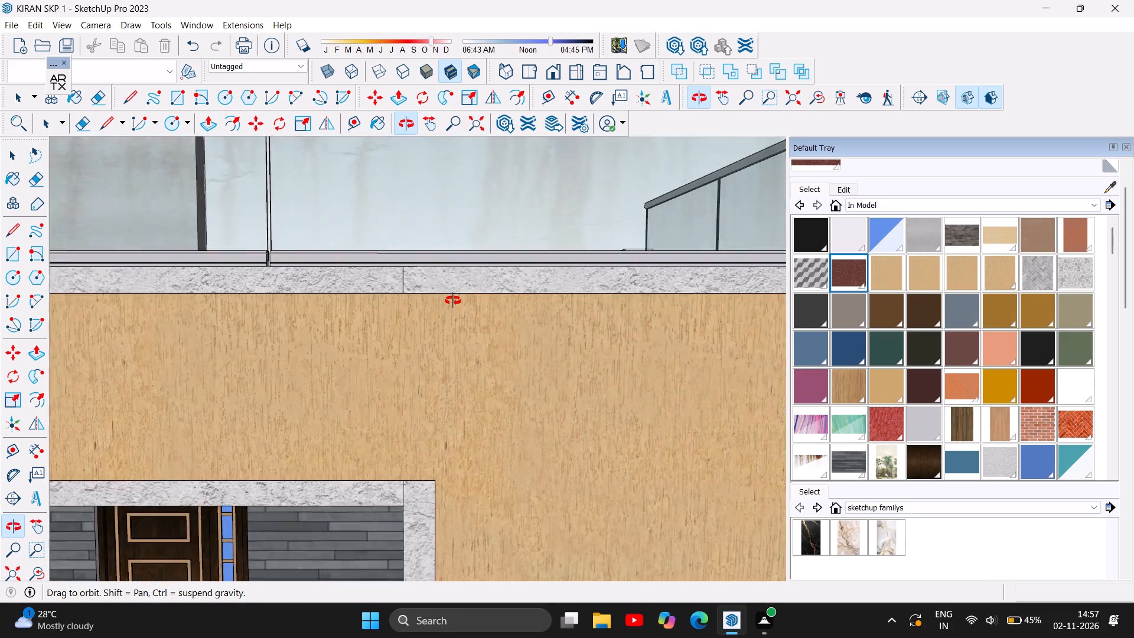
pyautogui.scroll(2, 453, 301)
pyautogui.click(13, 150)
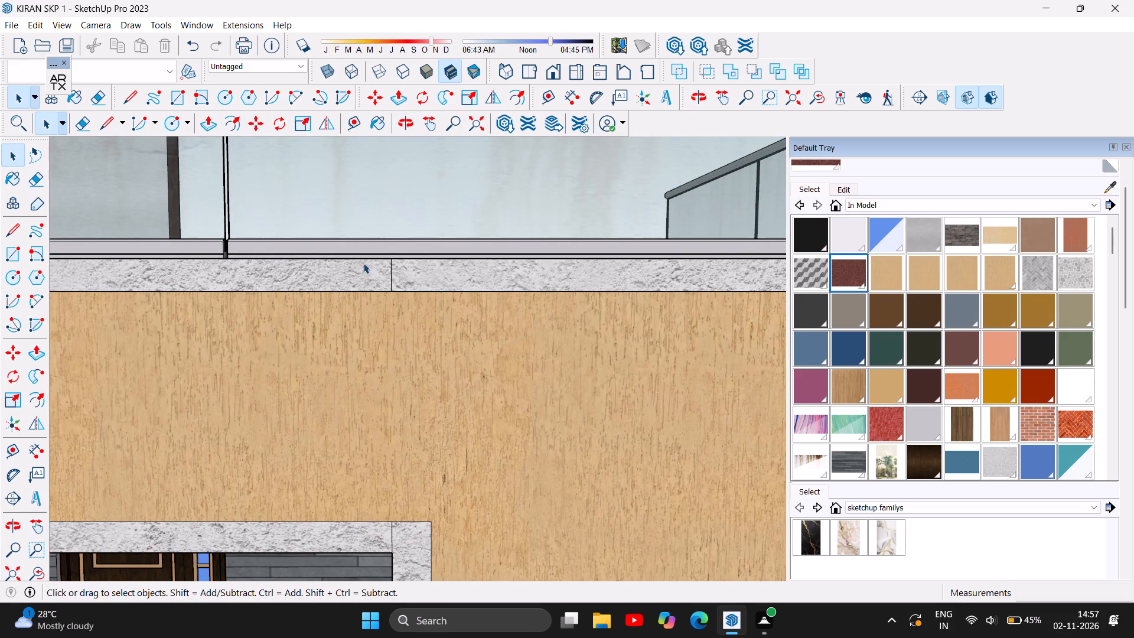
pyautogui.click(391, 281)
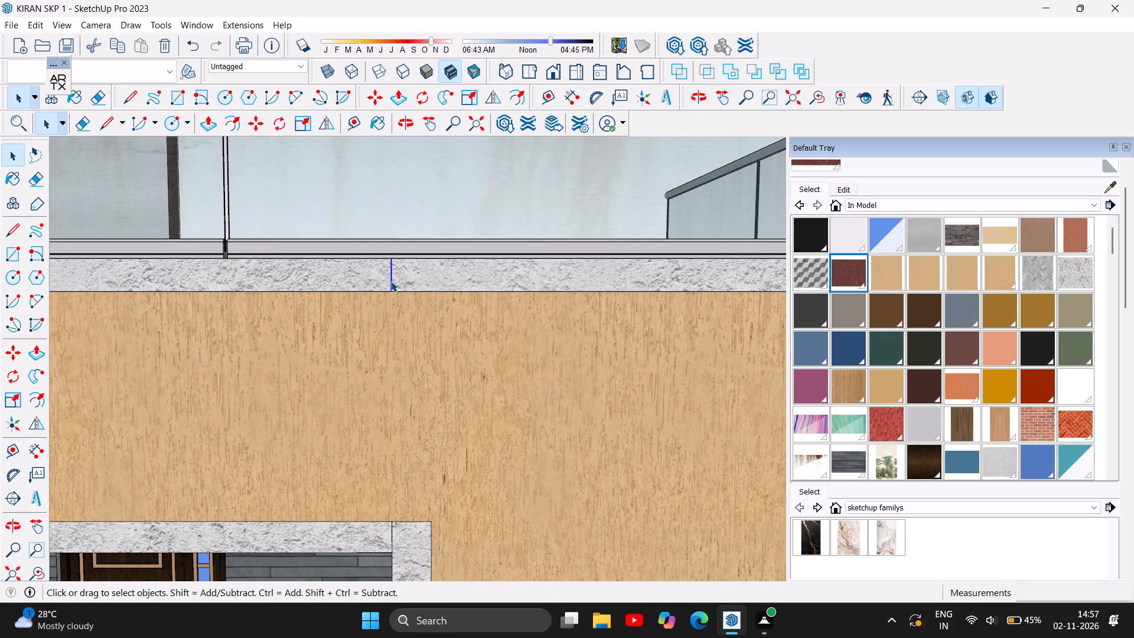
pyautogui.press('Delete')
# Delete the short vertical seam line in the light grey border at the upper corner of the entrance opening.
pyautogui.scroll(-4, 399, 279)
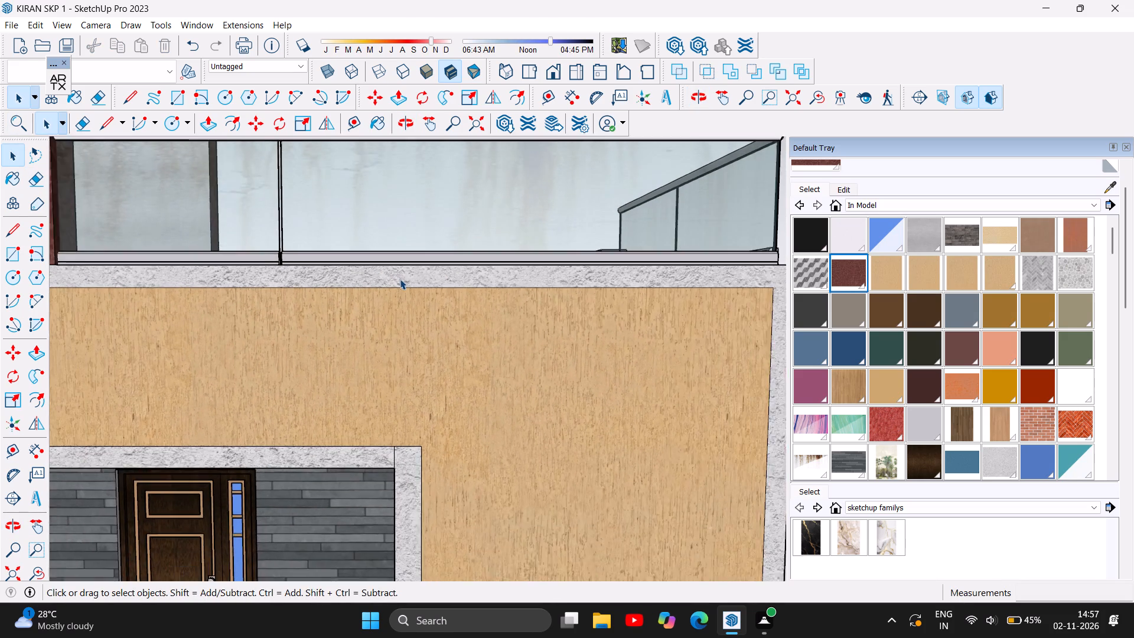
pyautogui.scroll(-6, 400, 279)
pyautogui.scroll(1, 402, 279)
pyautogui.scroll(-1, 402, 279)
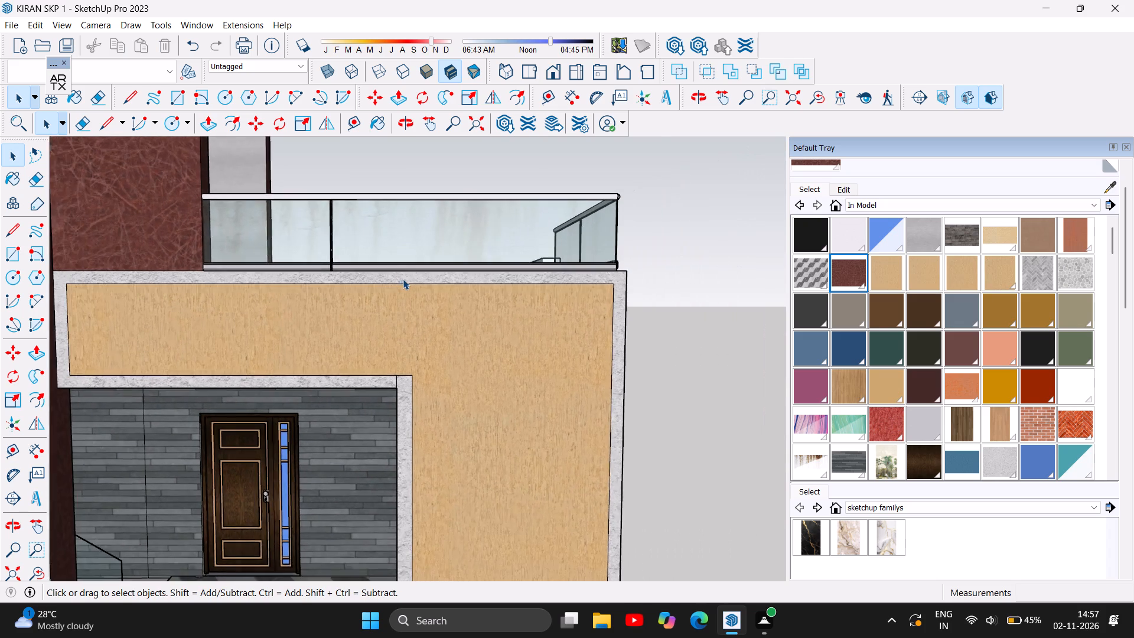
pyautogui.scroll(-2, 403, 279)
pyautogui.scroll(1, 395, 373)
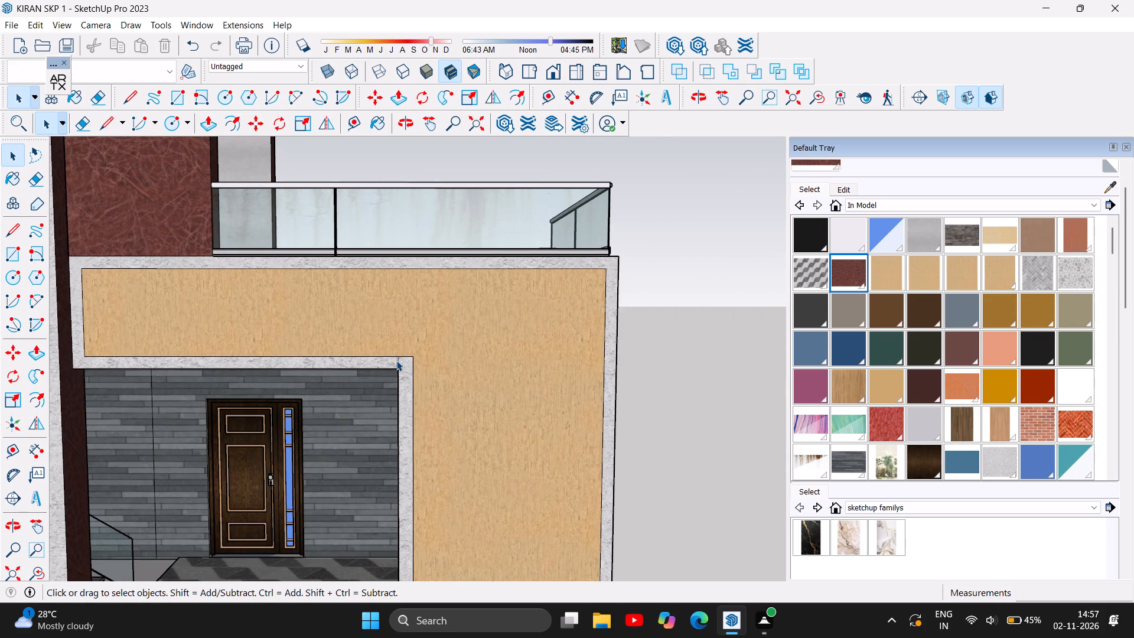
pyautogui.click(396, 360)
pyautogui.press('Delete')
# Delete the tan panel's vertical border line beside the stair tower, merging the light grey border into the tan face.
pyautogui.scroll(-2, 465, 270)
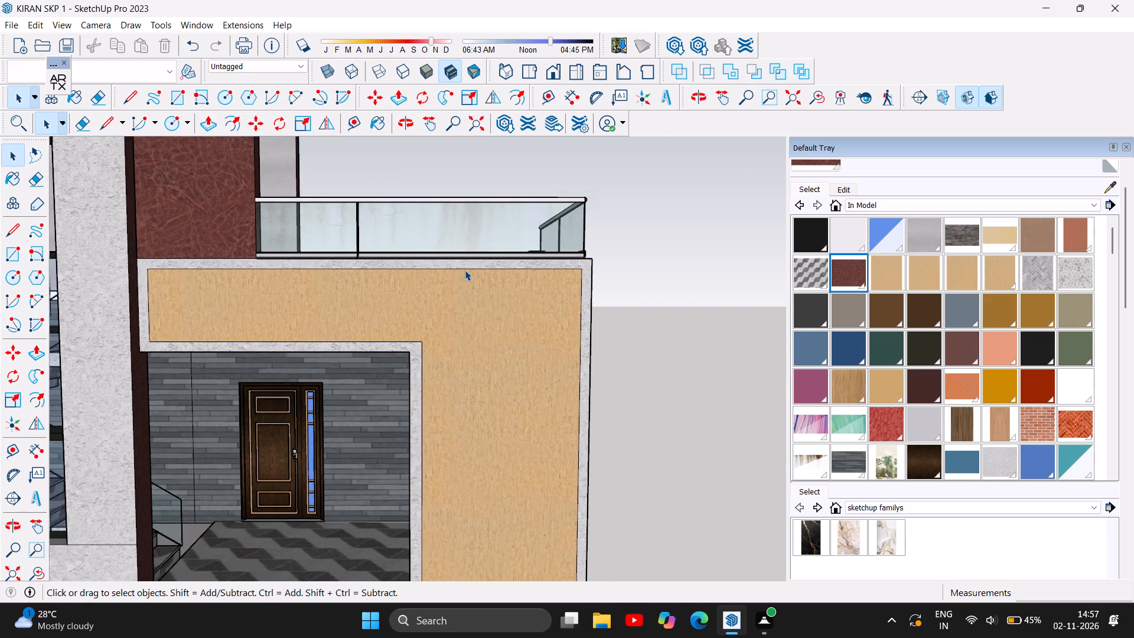
pyautogui.scroll(-7, 465, 270)
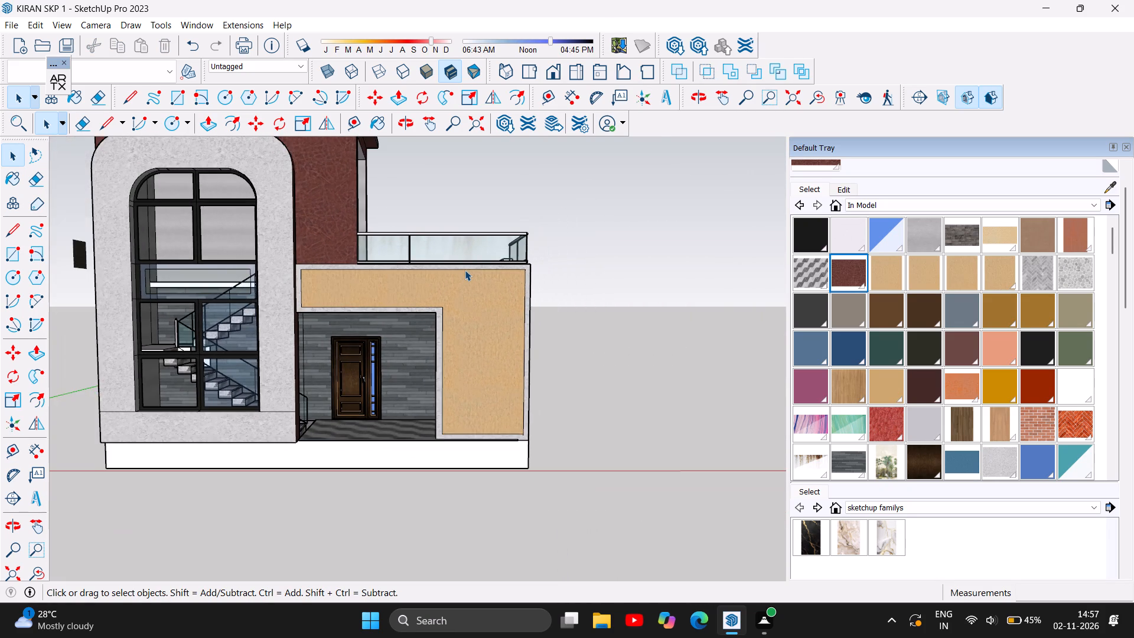
pyautogui.scroll(-4, 465, 270)
pyautogui.scroll(2, 365, 281)
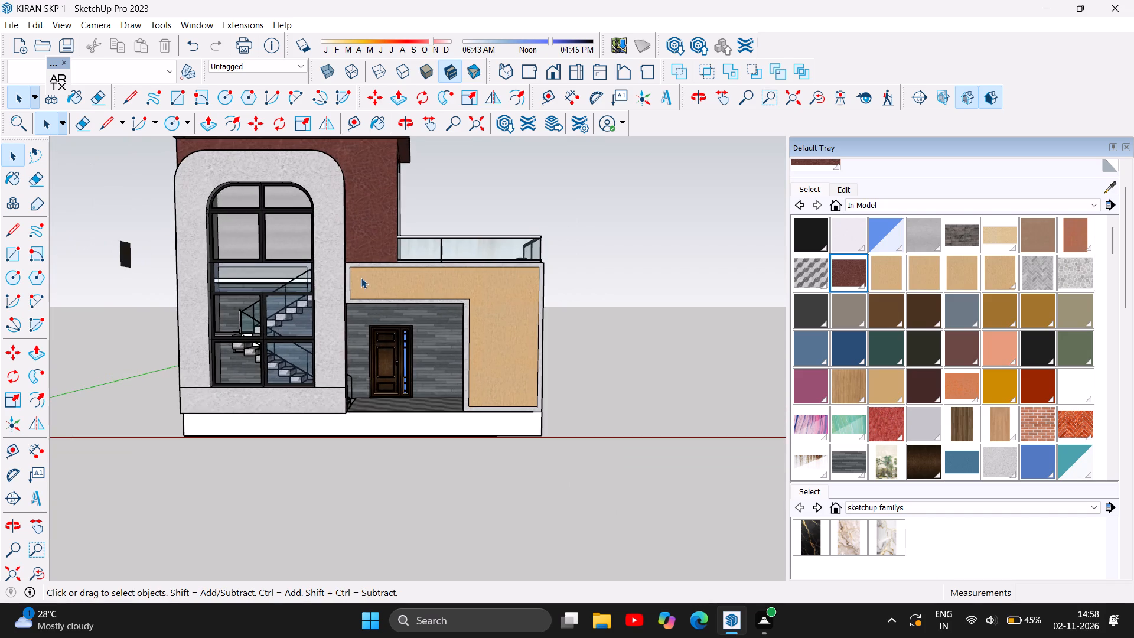
pyautogui.scroll(2, 361, 278)
pyautogui.click(347, 280)
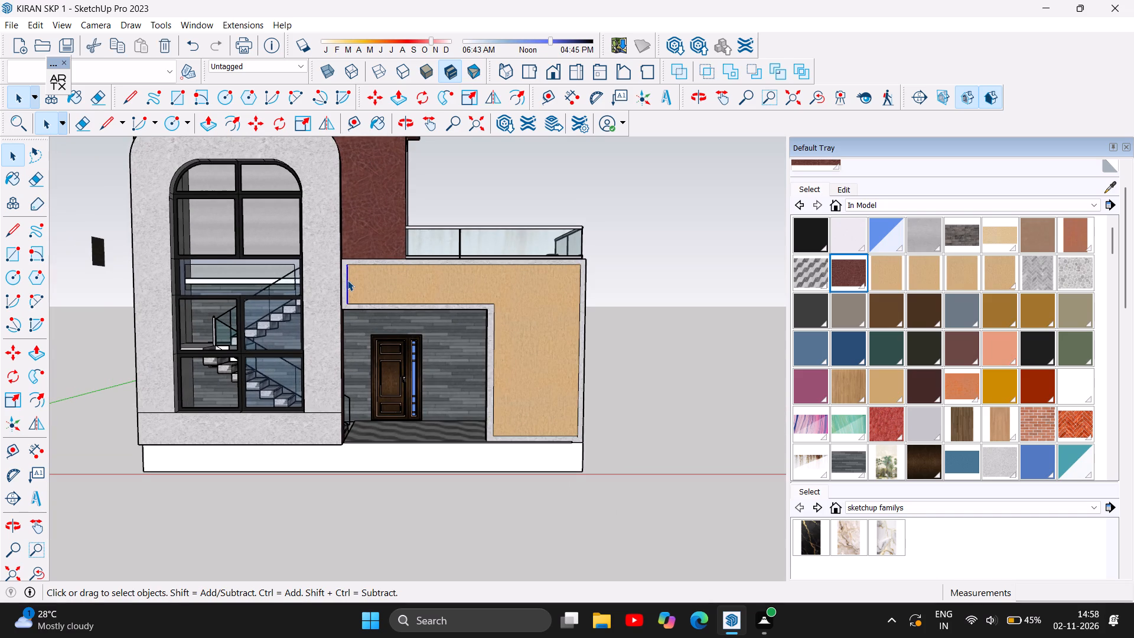
pyautogui.press('Delete')
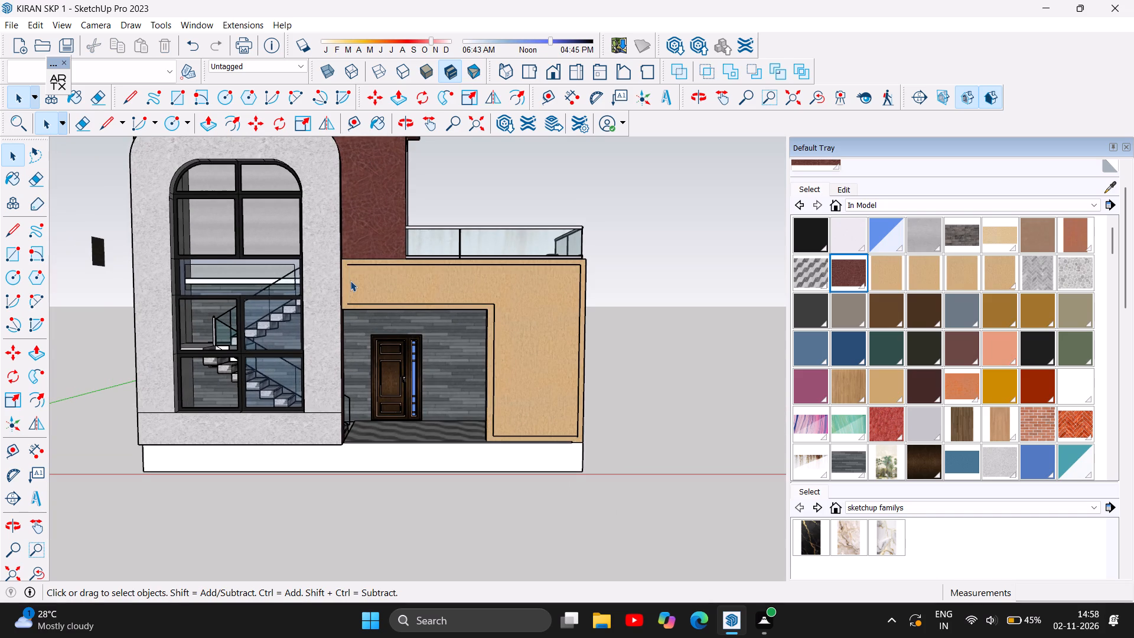
# Delete the tan wall's leftover border lines along its top, above and beside the entrance opening, and down its outer side.
pyautogui.scroll(6, 484, 271)
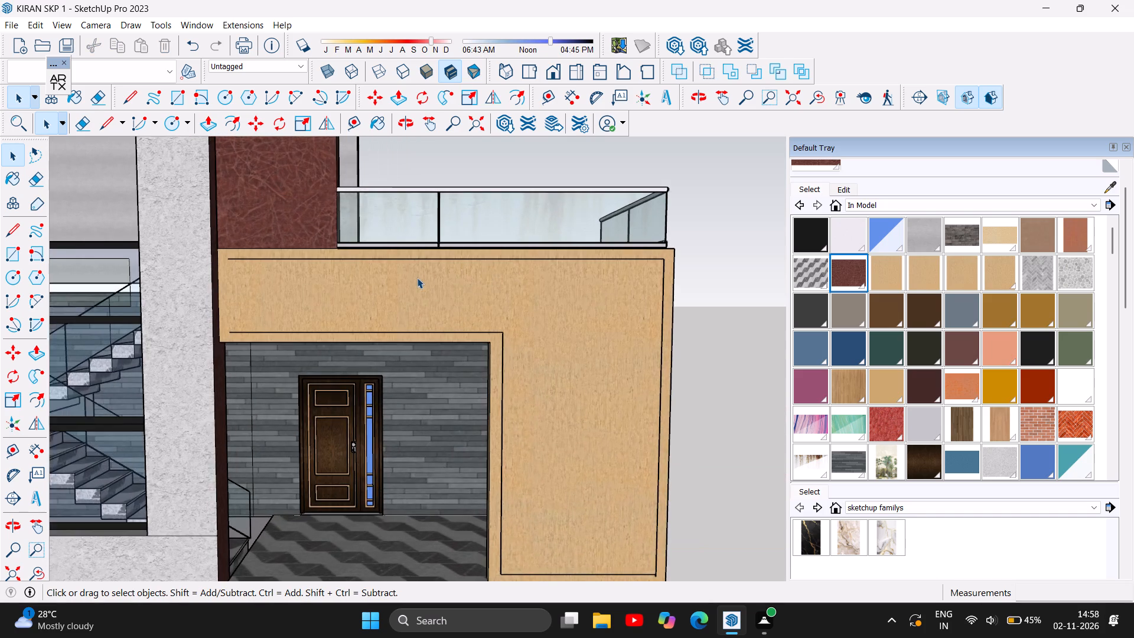
pyautogui.scroll(3, 417, 278)
pyautogui.click(306, 251)
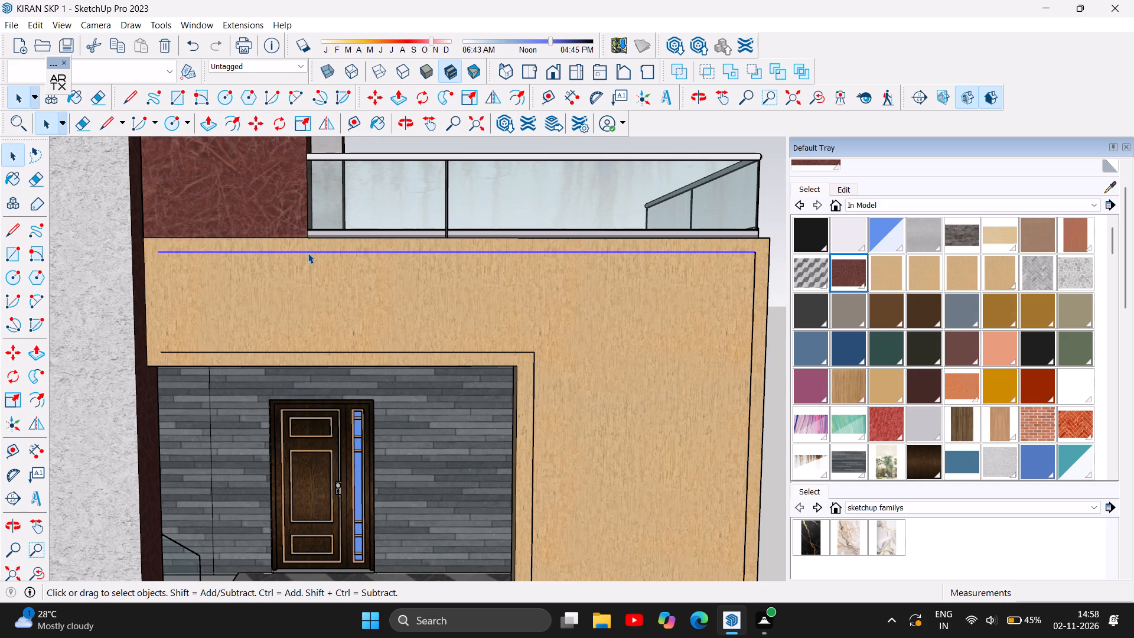
pyautogui.press('Delete')
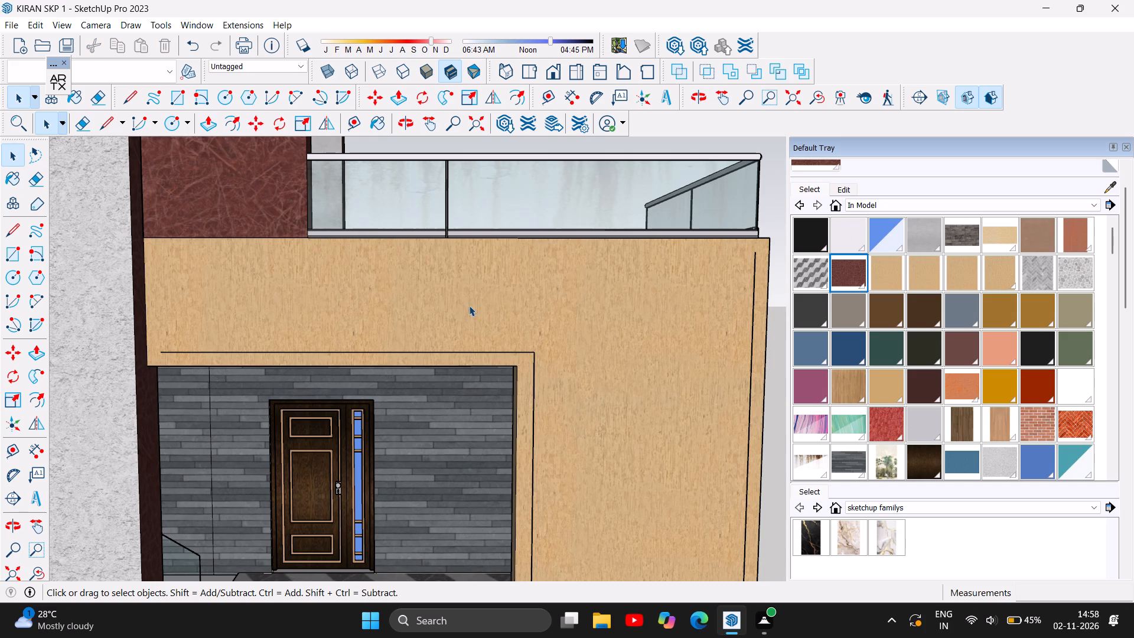
pyautogui.click(370, 353)
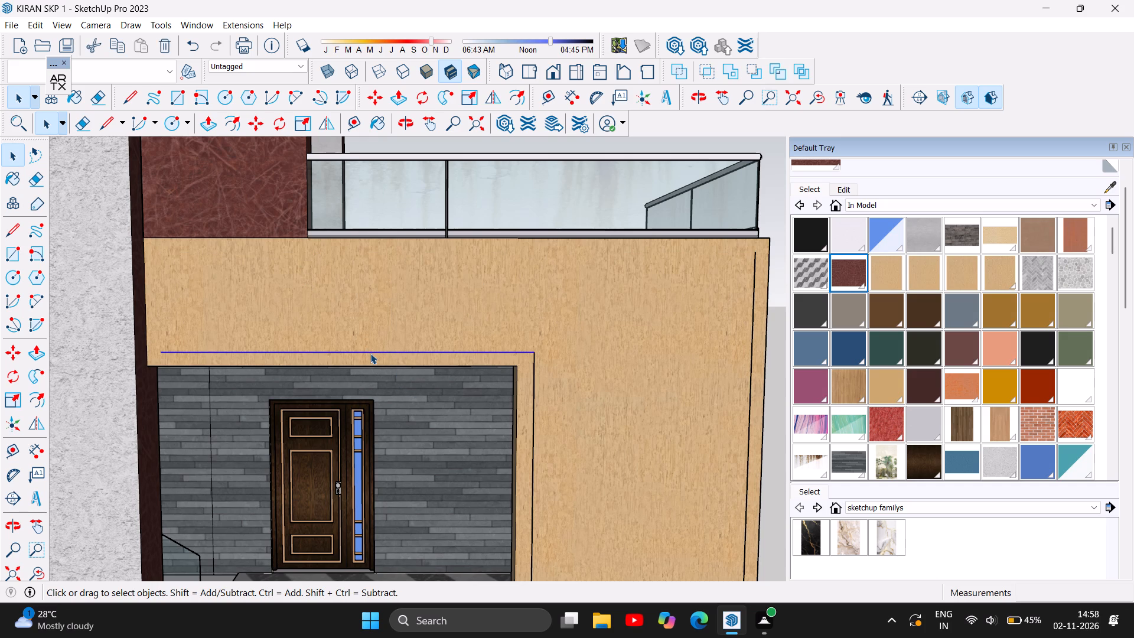
pyautogui.press('Delete')
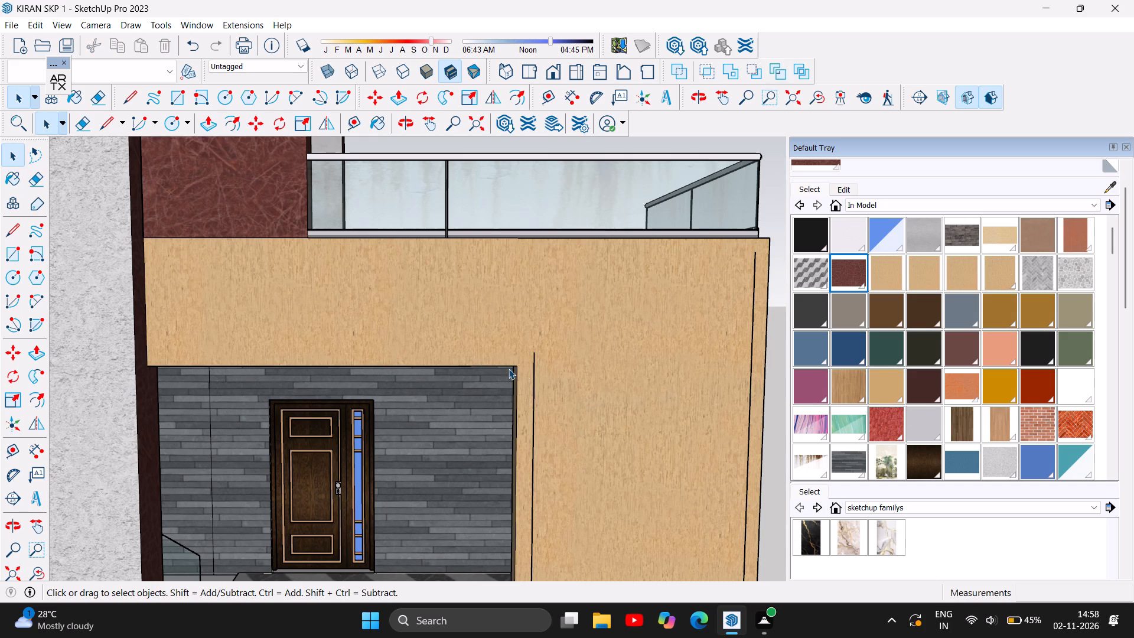
pyautogui.click(535, 370)
pyautogui.press('Delete')
pyautogui.click(752, 334)
pyautogui.press('Delete')
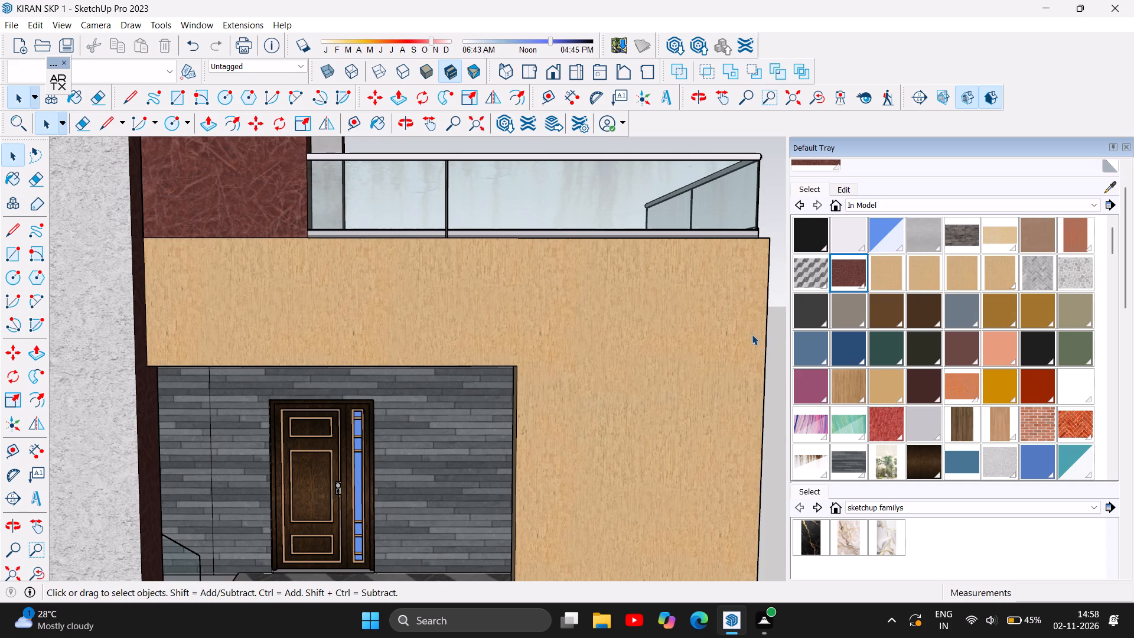
# Delete the leftover horizontal border line at the base of the tan wall beside the entrance.
pyautogui.scroll(-5, 484, 383)
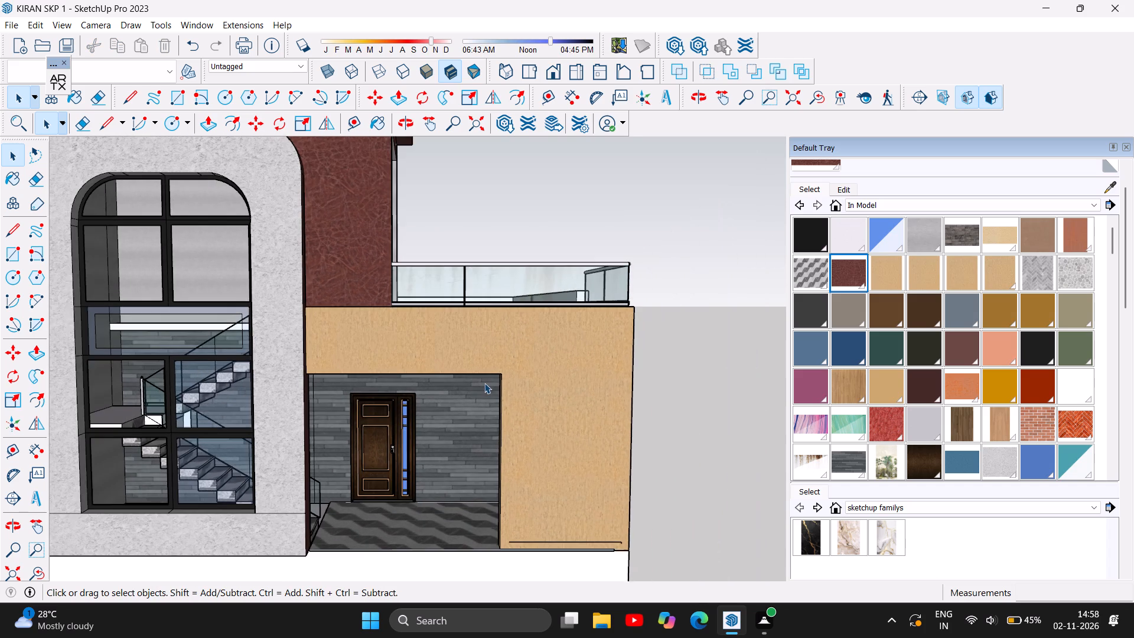
pyautogui.scroll(-4, 484, 383)
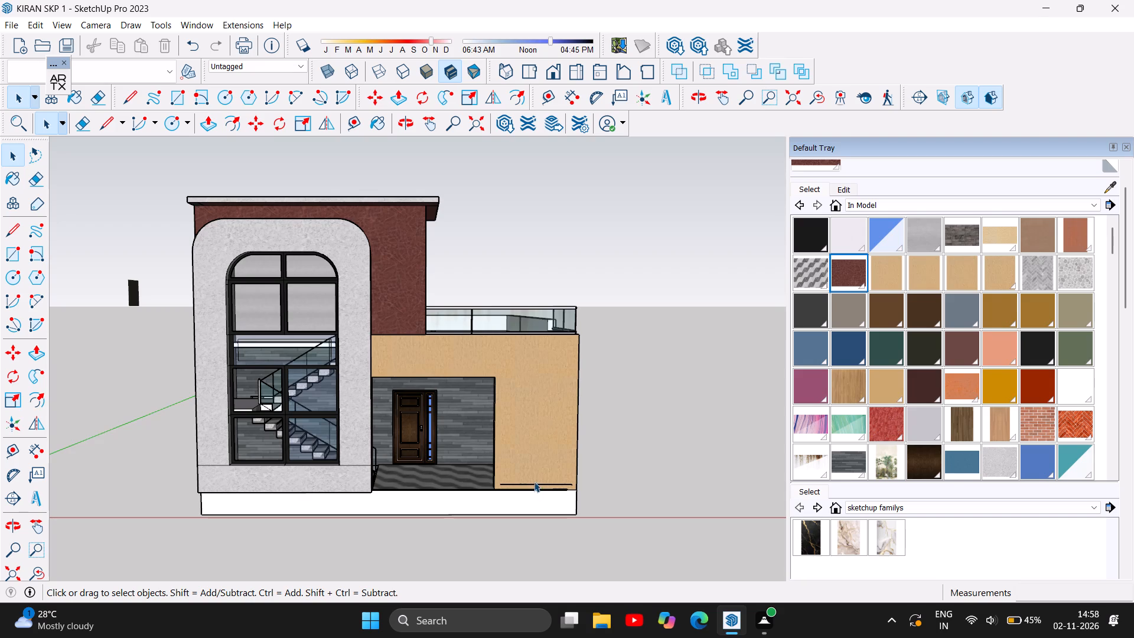
pyautogui.click(532, 483)
pyautogui.press('Delete')
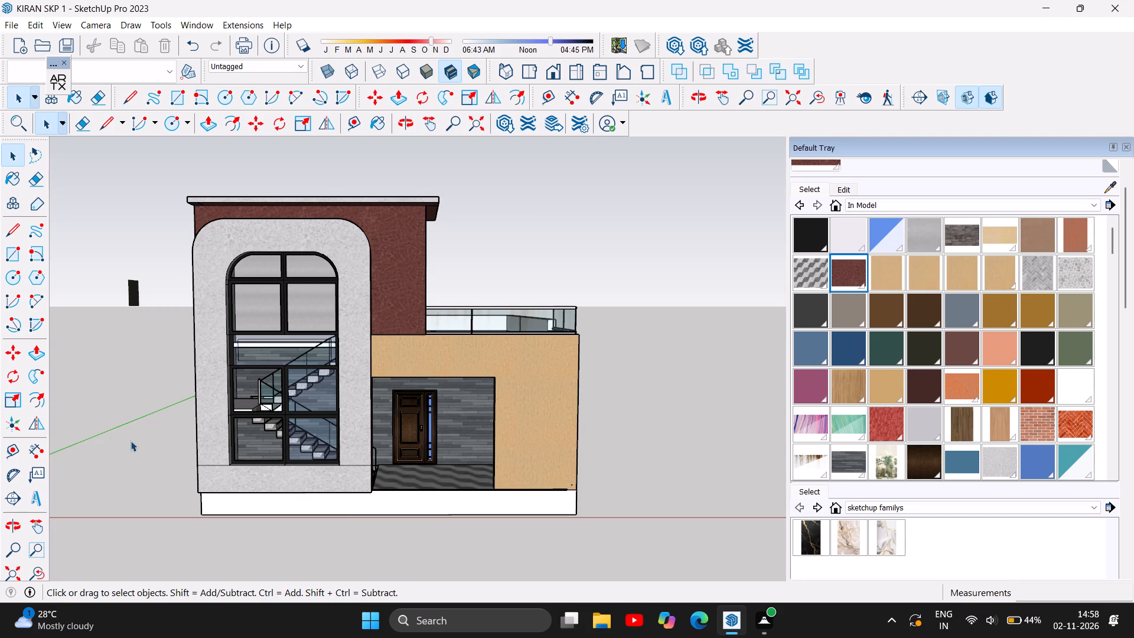
# Examine the front elevation, the plain tan entrance wall and the balcony railing from several distances.
pyautogui.scroll(-4, 131, 441)
pyautogui.scroll(3, 515, 482)
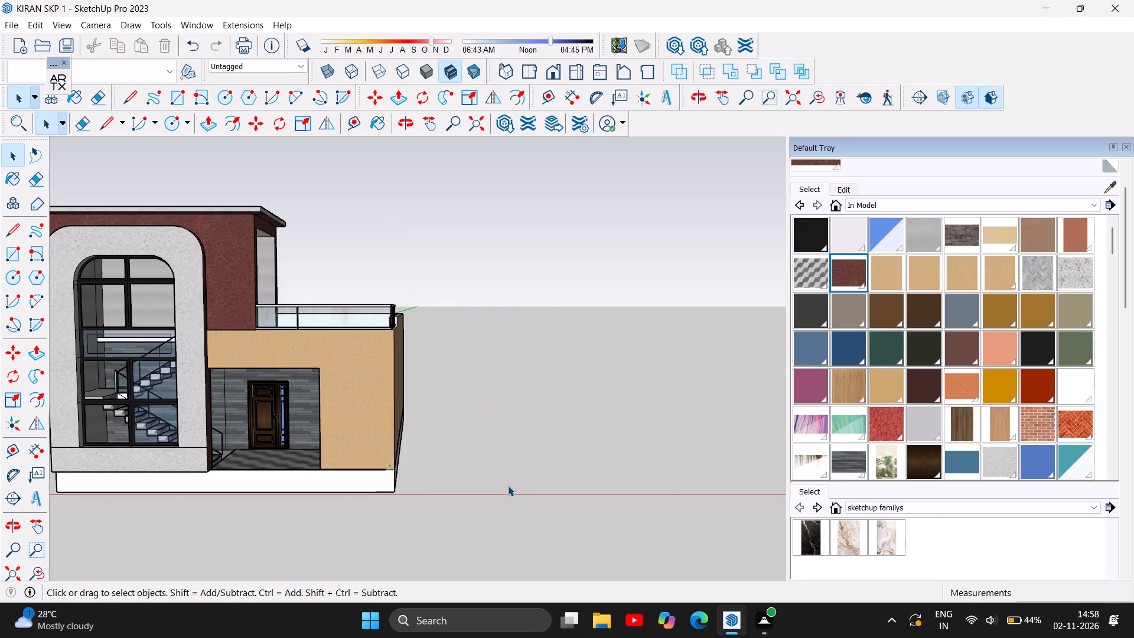
pyautogui.scroll(-4, 511, 485)
pyautogui.scroll(2, 179, 491)
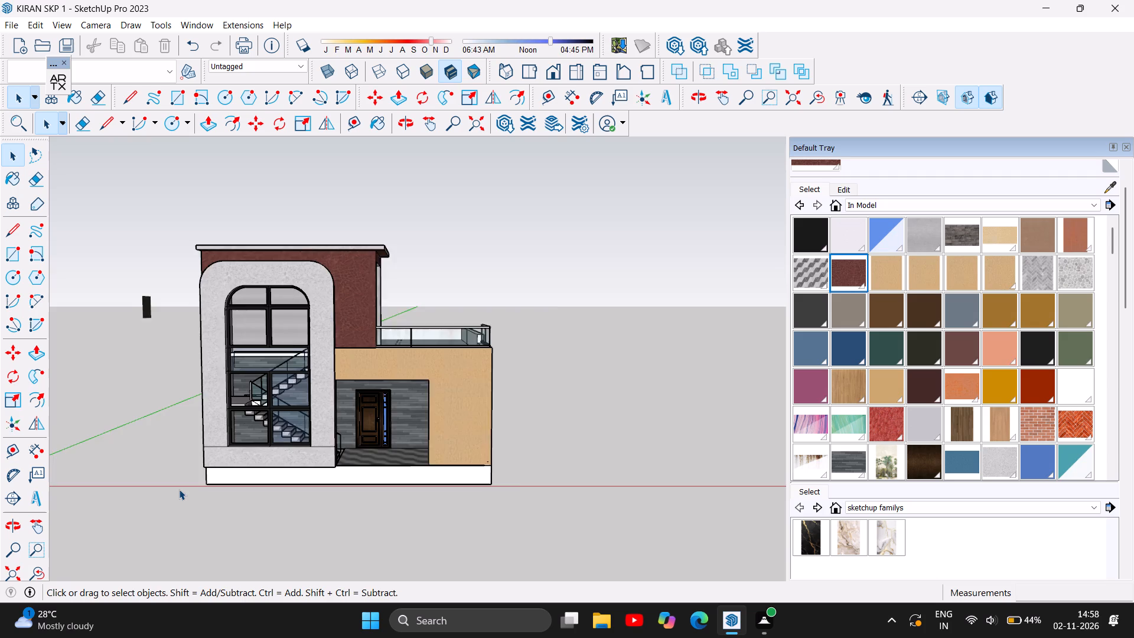
pyautogui.scroll(2, 179, 489)
pyautogui.scroll(1, 460, 475)
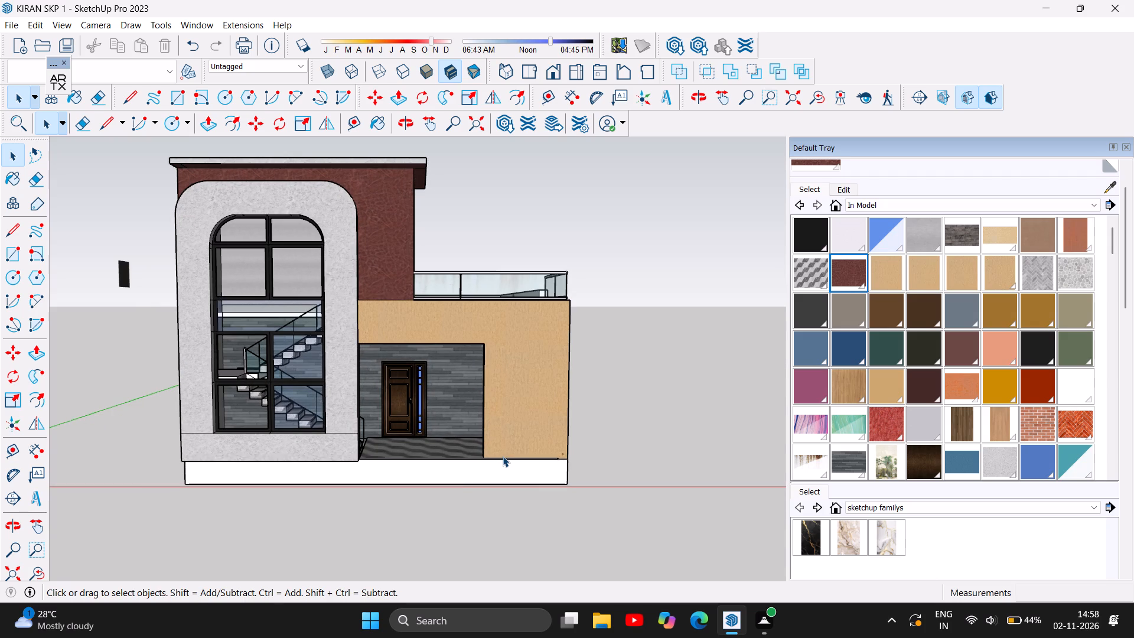
pyautogui.scroll(5, 457, 278)
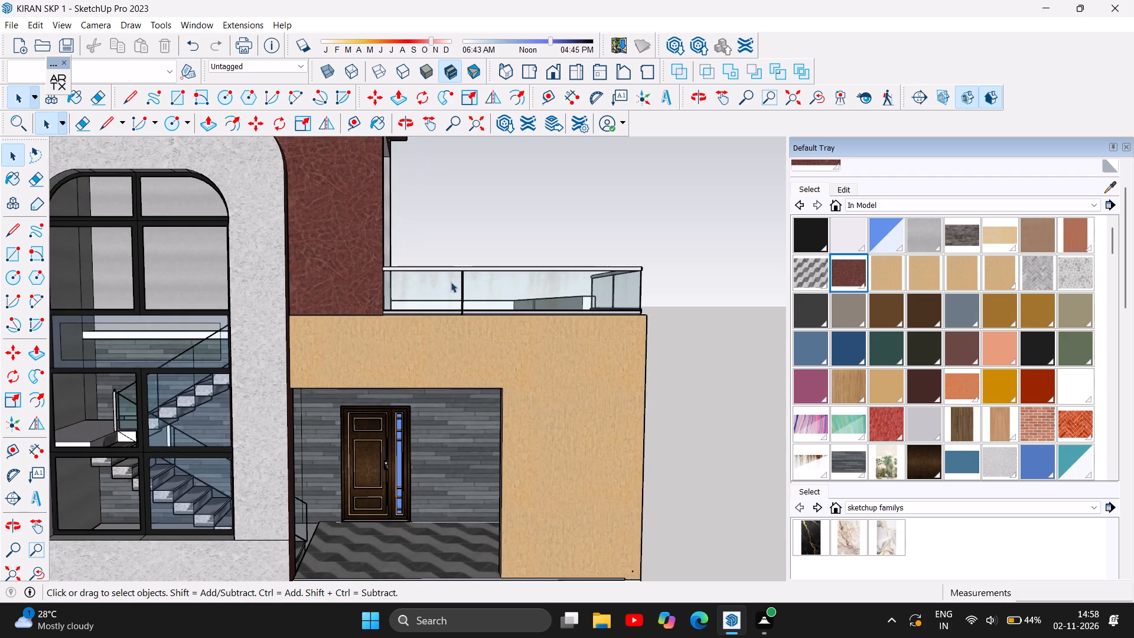
pyautogui.scroll(4, 449, 281)
pyautogui.moveTo(658, 311); pyautogui.dragTo(584, 327)
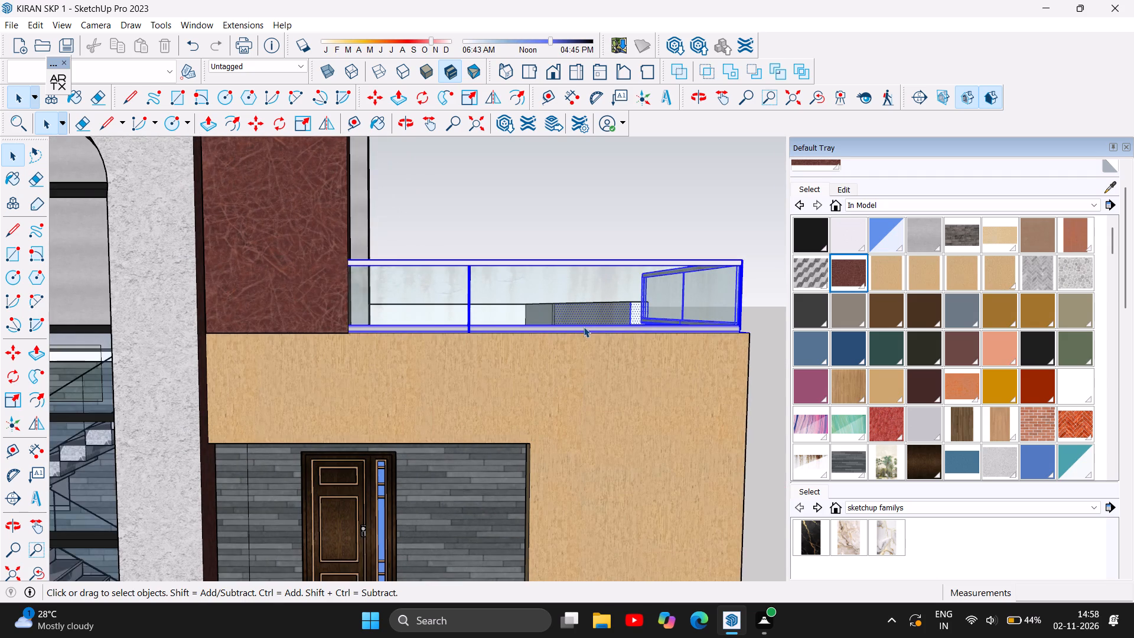
pyautogui.click(587, 177)
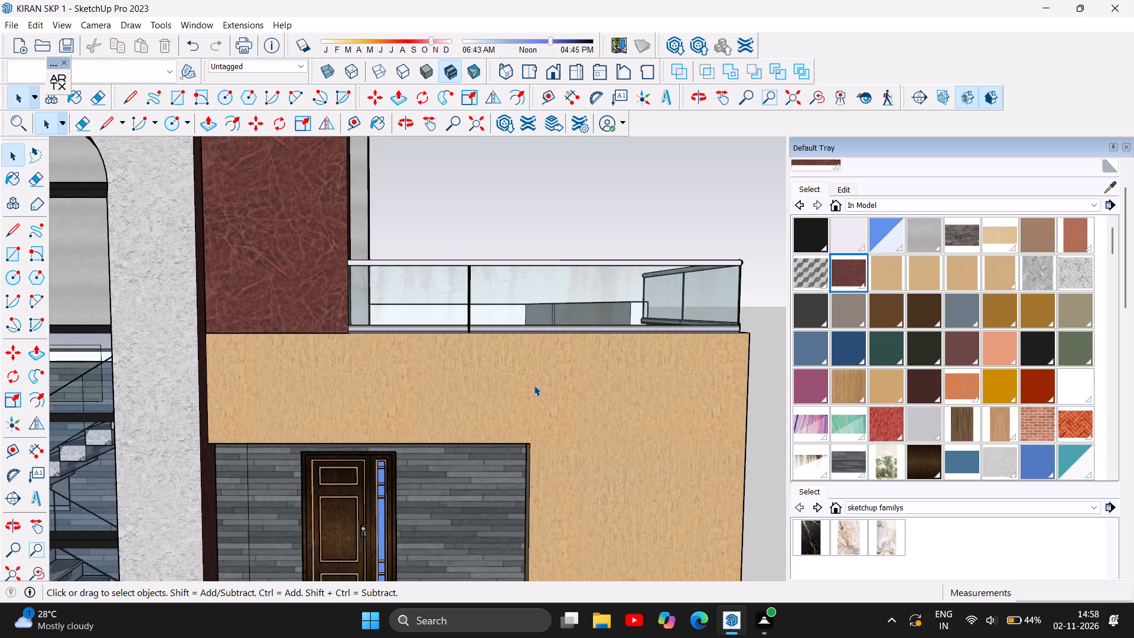
# Explode the entrance door group.
pyautogui.scroll(-3, 332, 198)
pyautogui.scroll(1, 396, 545)
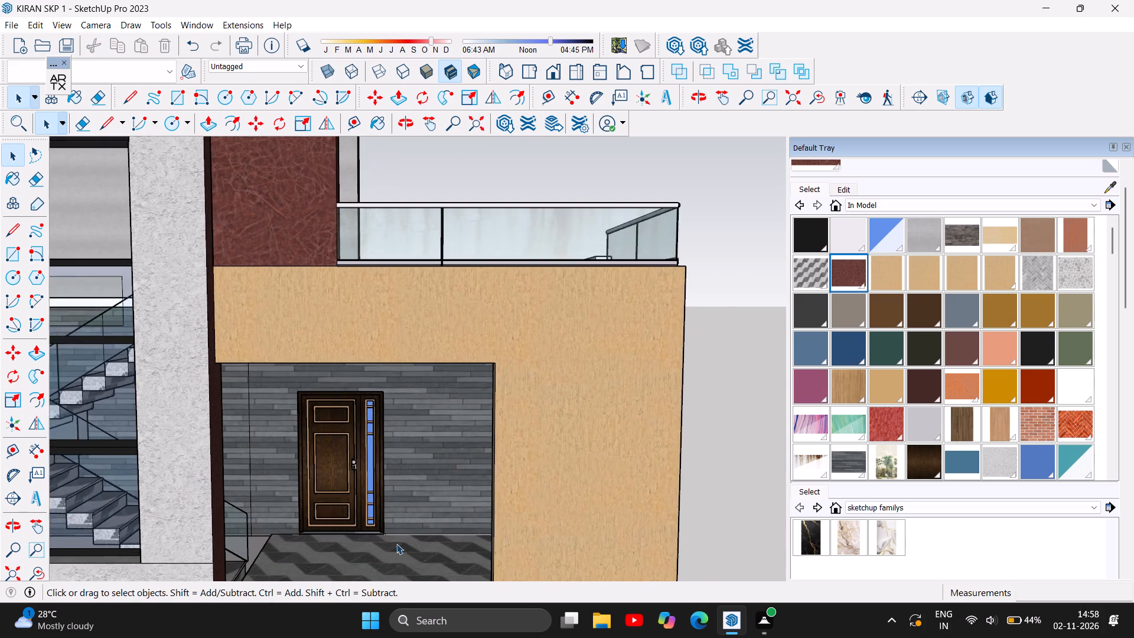
pyautogui.scroll(1, 396, 543)
pyautogui.click(360, 466)
pyautogui.rightClick(356, 468)
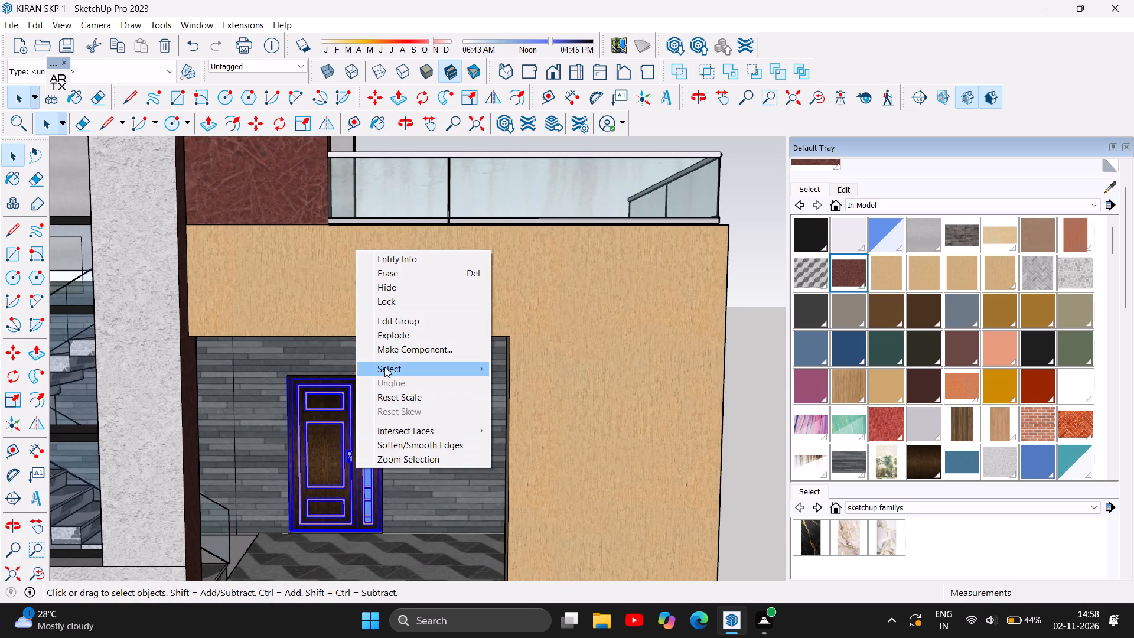
pyautogui.click(397, 339)
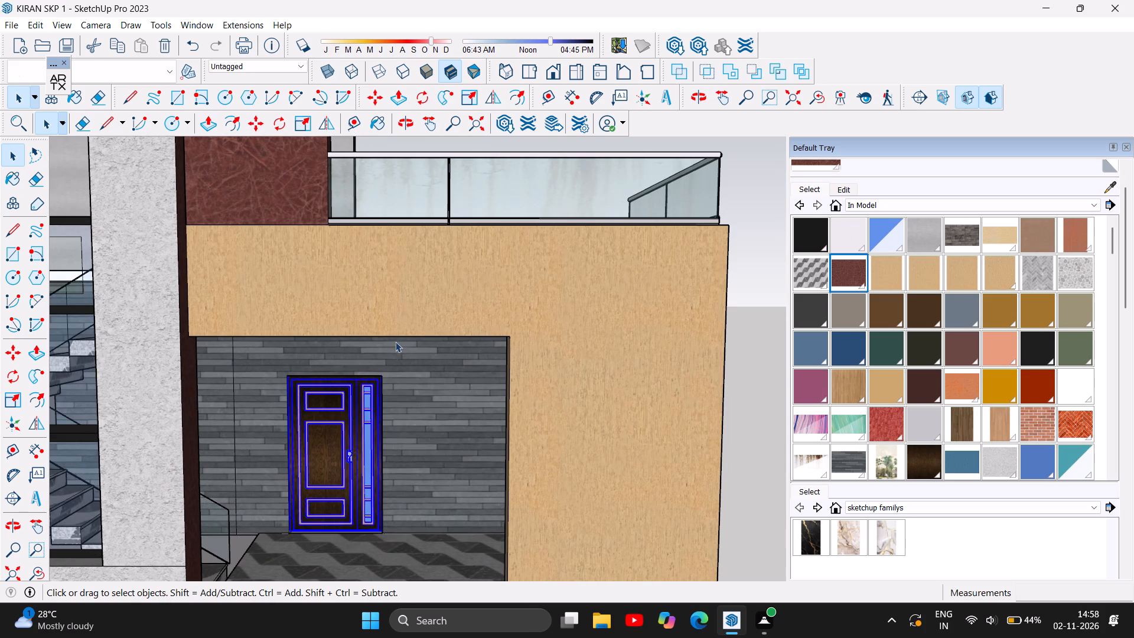
# Select the tan frame, the glass and its long vertical edges in the narrow sidelight of the entrance door.
pyautogui.scroll(3, 363, 440)
pyautogui.doubleClick(363, 440)
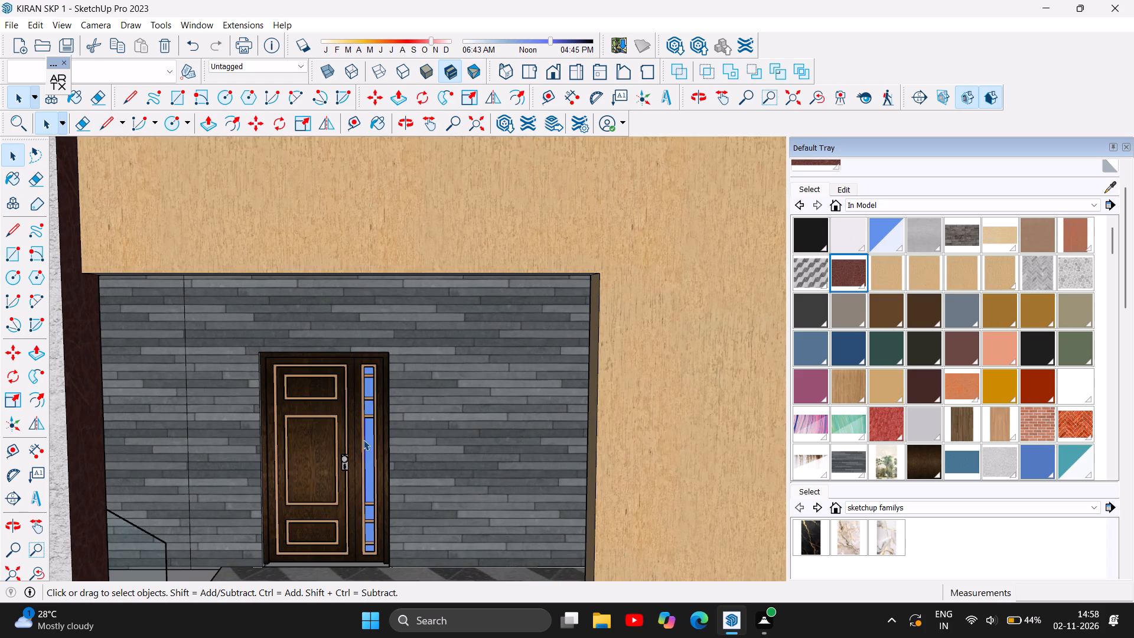
pyautogui.click(364, 440)
pyautogui.scroll(3, 364, 440)
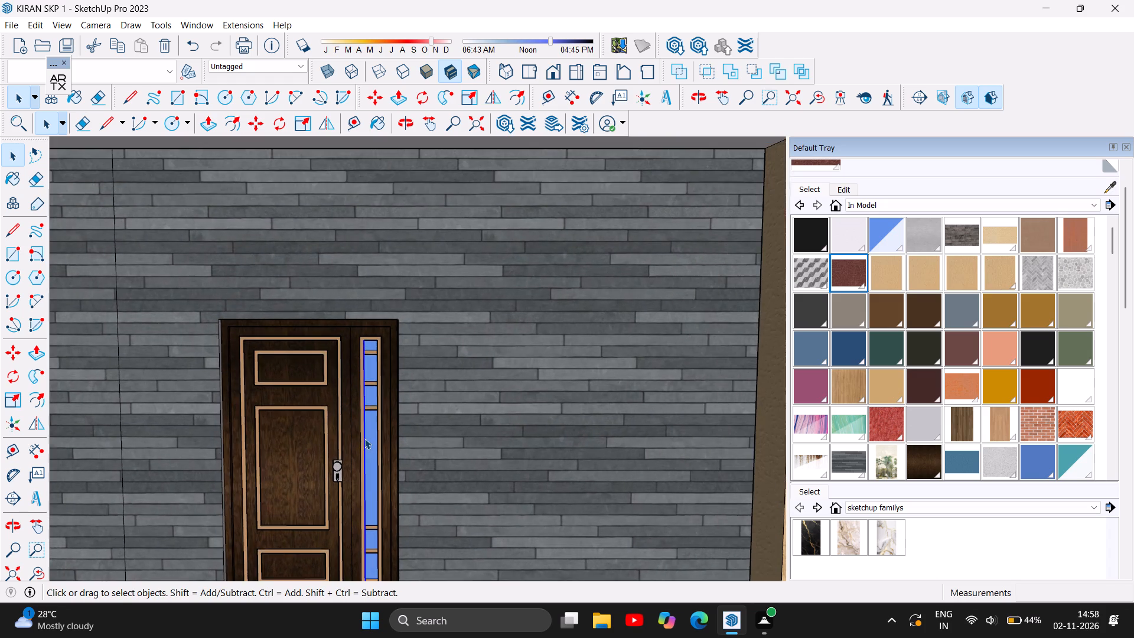
pyautogui.scroll(9, 369, 436)
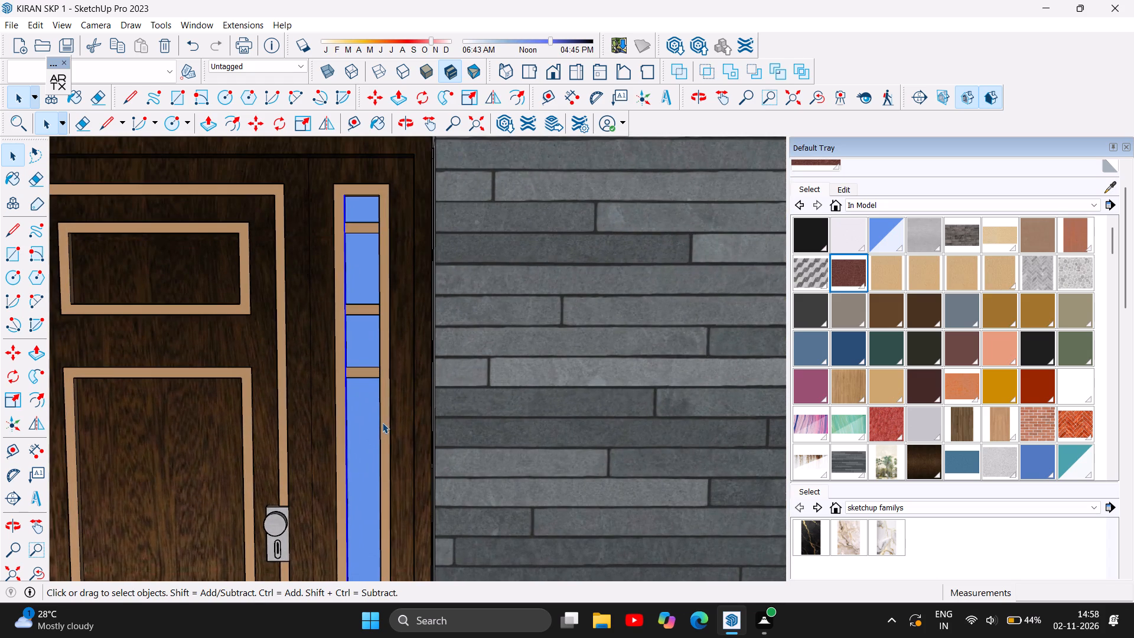
pyautogui.click(380, 425)
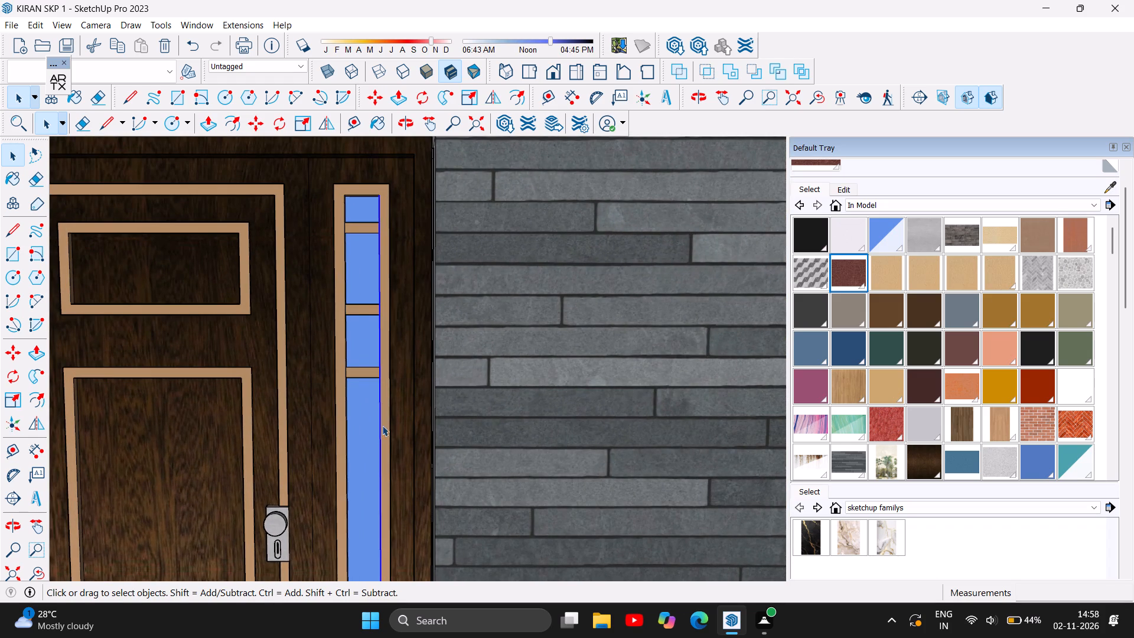
pyautogui.keyDown('shift'); pyautogui.click(343, 419); pyautogui.keyUp('shift')
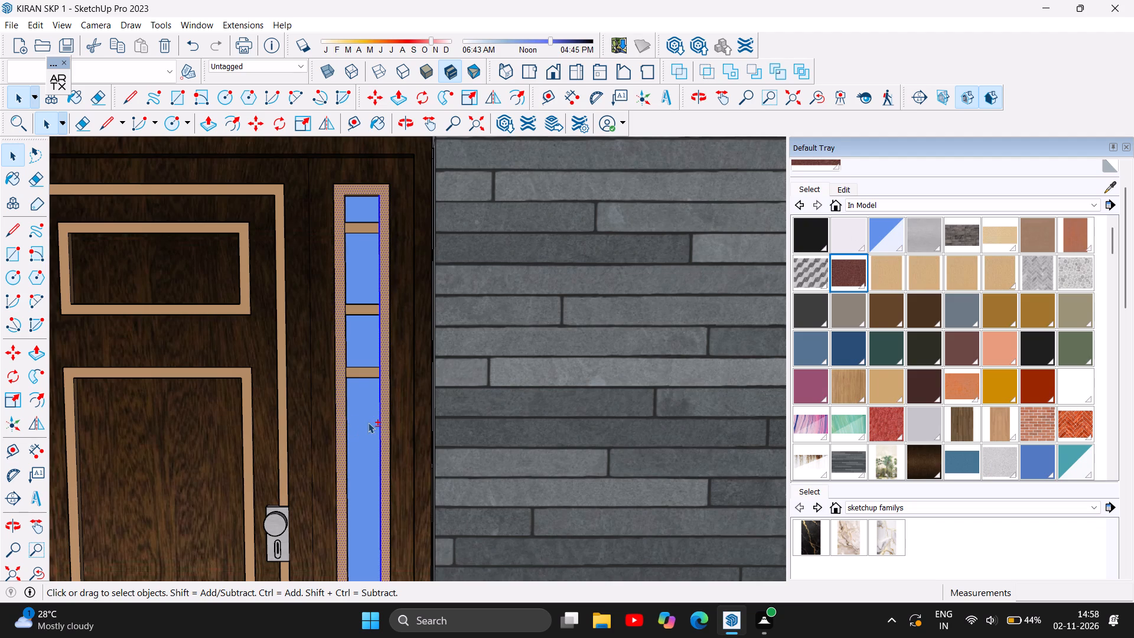
pyautogui.keyDown('shift'); pyautogui.click(348, 425); pyautogui.keyUp('shift')
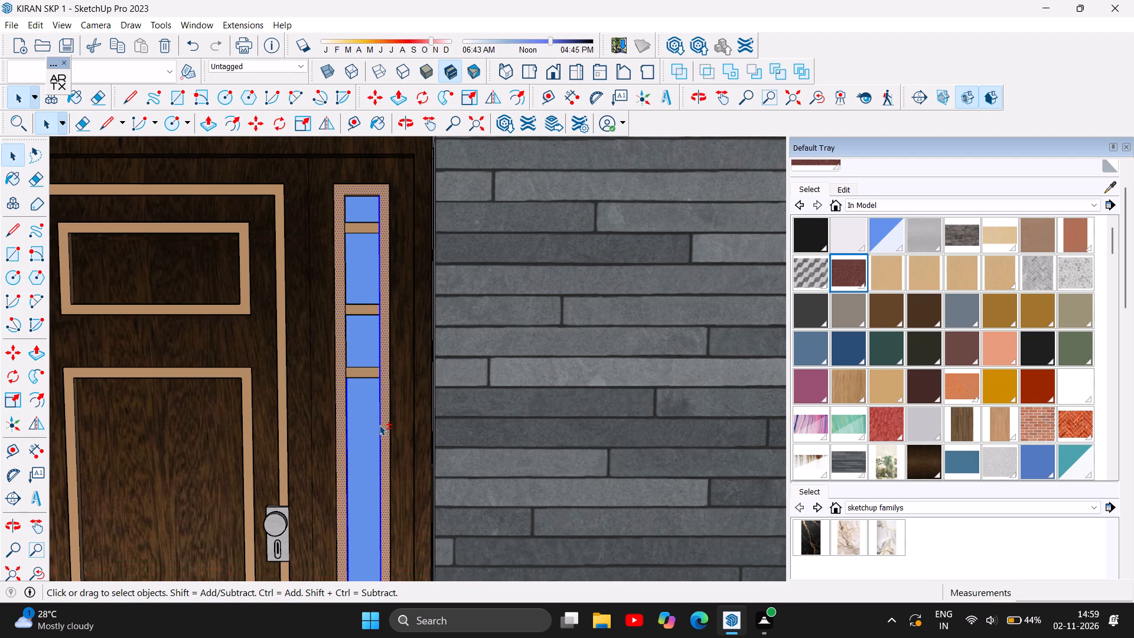
pyautogui.keyDown('shift'); pyautogui.click(379, 425); pyautogui.keyUp('shift')
pyautogui.keyDown('shift'); pyautogui.click(368, 426); pyautogui.keyUp('shift')
# Add the sidelight's lower crossbars and the frame's bottom and side edges to the selection, leaving out the glass face.
pyautogui.keyDown('shift'); pyautogui.scroll(-1, 360, 248); pyautogui.keyUp('shift')
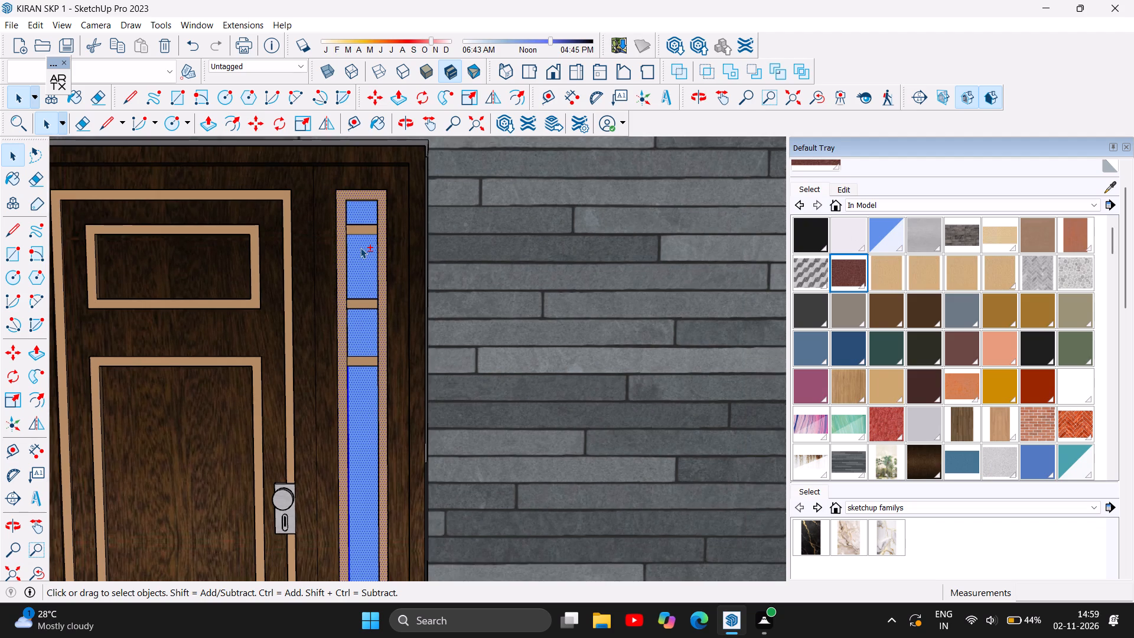
pyautogui.scroll(-3, 303, 390)
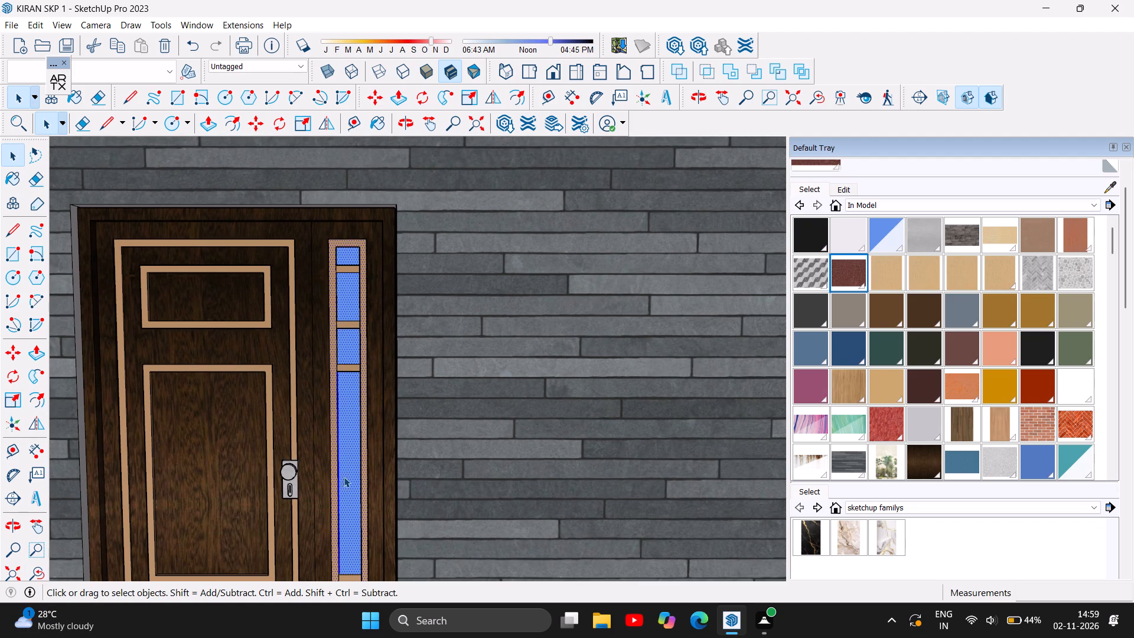
pyautogui.scroll(-1, 350, 401)
pyautogui.scroll(-2, 340, 354)
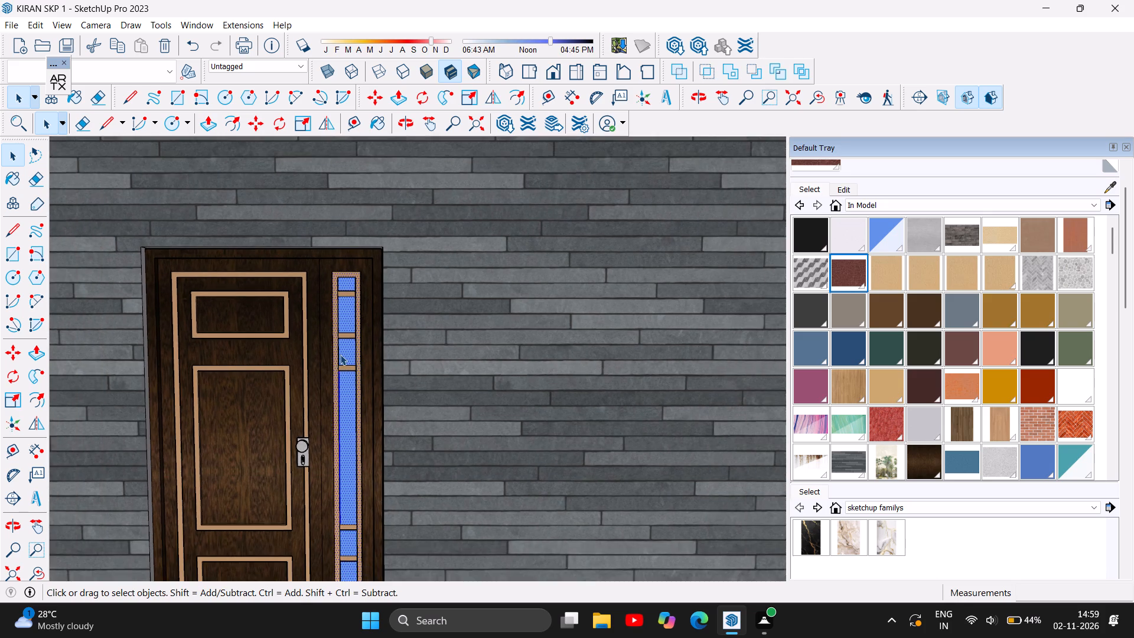
pyautogui.scroll(-5, 340, 354)
pyautogui.scroll(4, 326, 528)
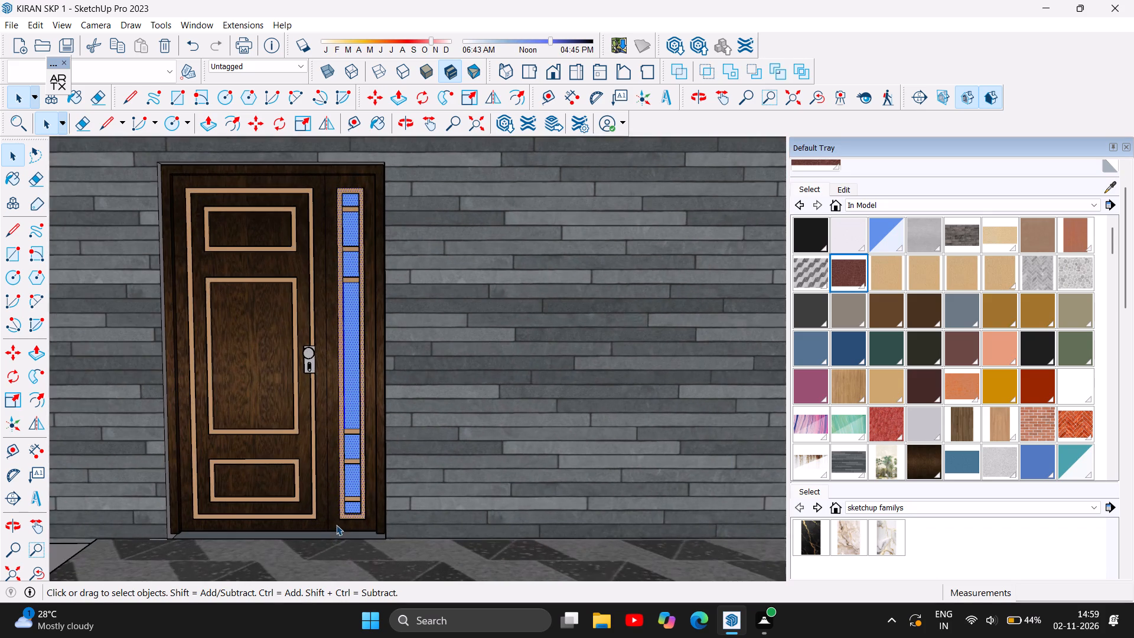
pyautogui.scroll(1, 336, 525)
pyautogui.keyDown('shift'); pyautogui.click(360, 458); pyautogui.keyUp('shift')
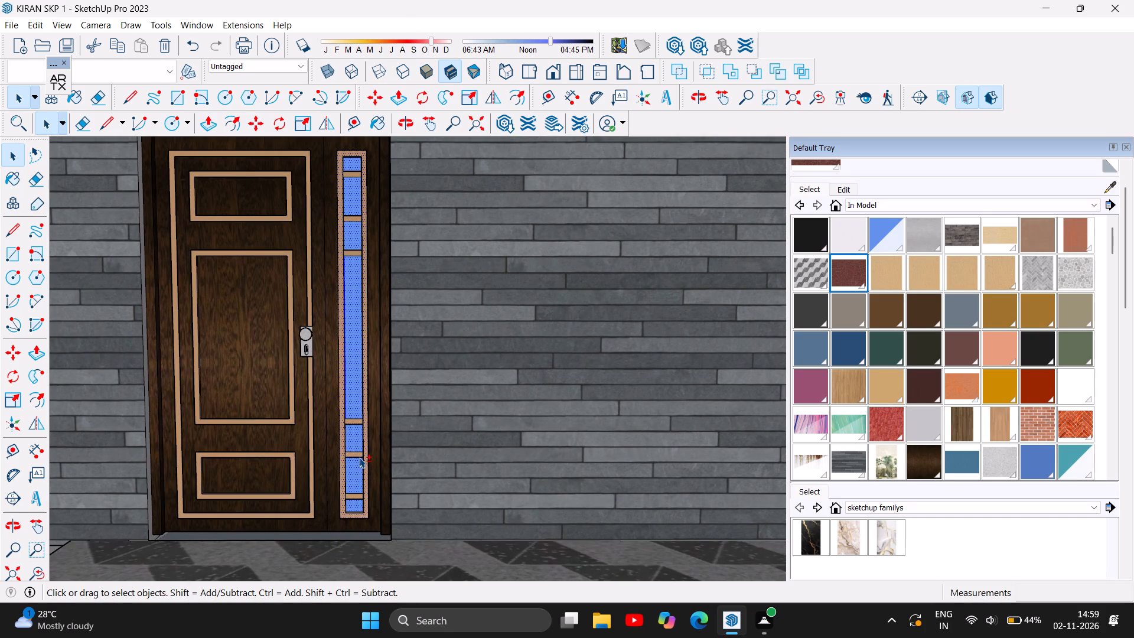
pyautogui.keyDown('shift'); pyautogui.click(359, 453); pyautogui.keyUp('shift')
pyautogui.keyDown('shift'); pyautogui.click(352, 421); pyautogui.keyUp('shift')
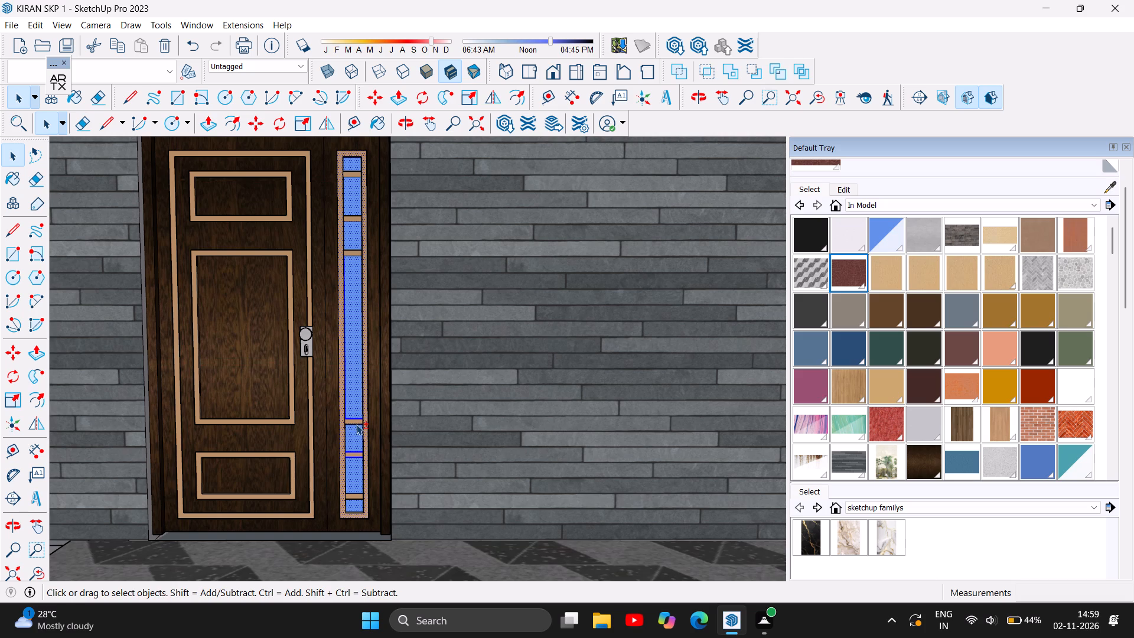
pyautogui.keyDown('shift'); pyautogui.click(356, 424); pyautogui.keyUp('shift')
pyautogui.keyDown('shift'); pyautogui.click(357, 417); pyautogui.keyUp('shift')
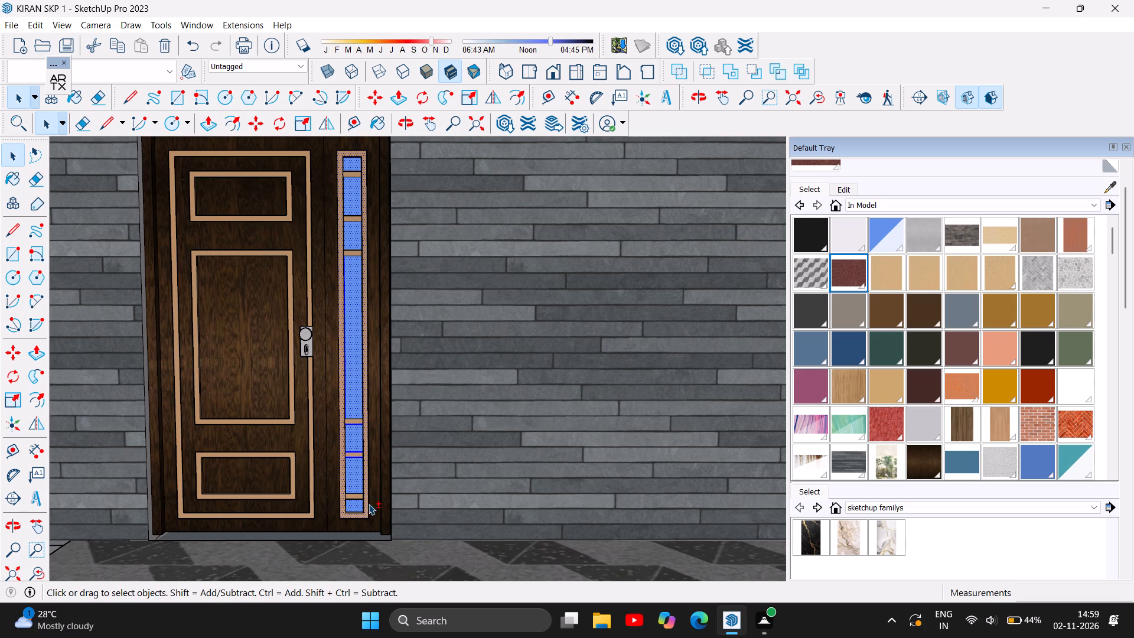
pyautogui.keyDown('shift'); pyautogui.click(356, 498); pyautogui.keyUp('shift')
pyautogui.keyDown('shift'); pyautogui.click(360, 496); pyautogui.keyUp('shift')
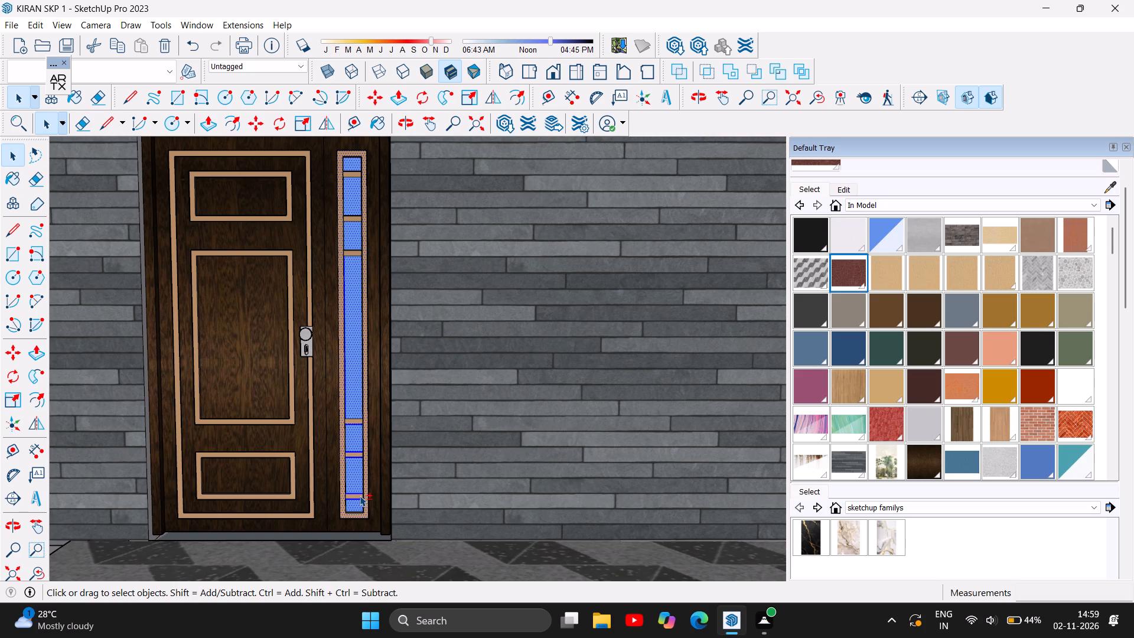
pyautogui.keyDown('shift'); pyautogui.click(354, 502); pyautogui.keyUp('shift')
pyautogui.keyDown('shift'); pyautogui.click(355, 512); pyautogui.keyUp('shift')
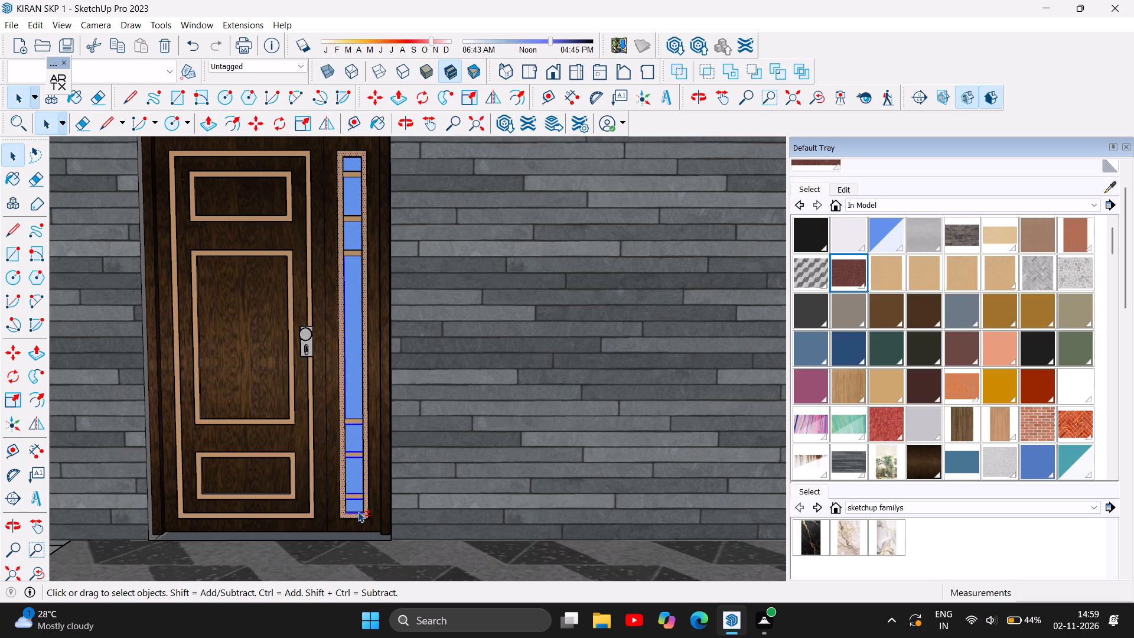
pyautogui.keyDown('shift'); pyautogui.click(360, 518); pyautogui.keyUp('shift')
pyautogui.keyDown('shift'); pyautogui.click(341, 503); pyautogui.keyUp('shift')
pyautogui.keyDown('shift'); pyautogui.click(368, 490); pyautogui.keyUp('shift')
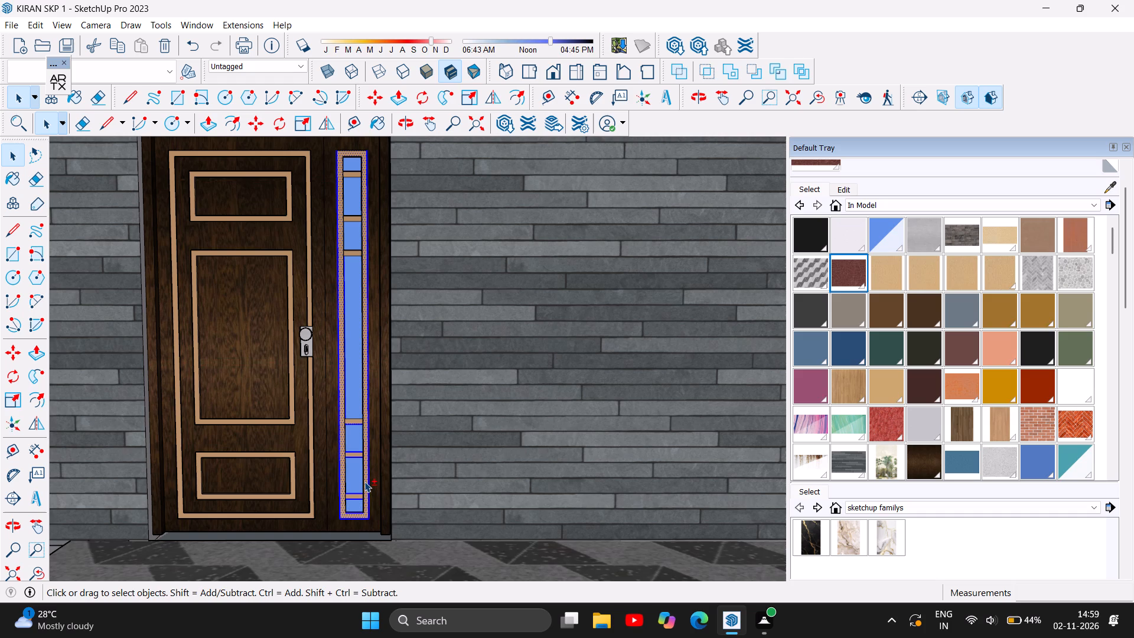
pyautogui.keyDown('shift'); pyautogui.click(364, 481); pyautogui.keyUp('shift')
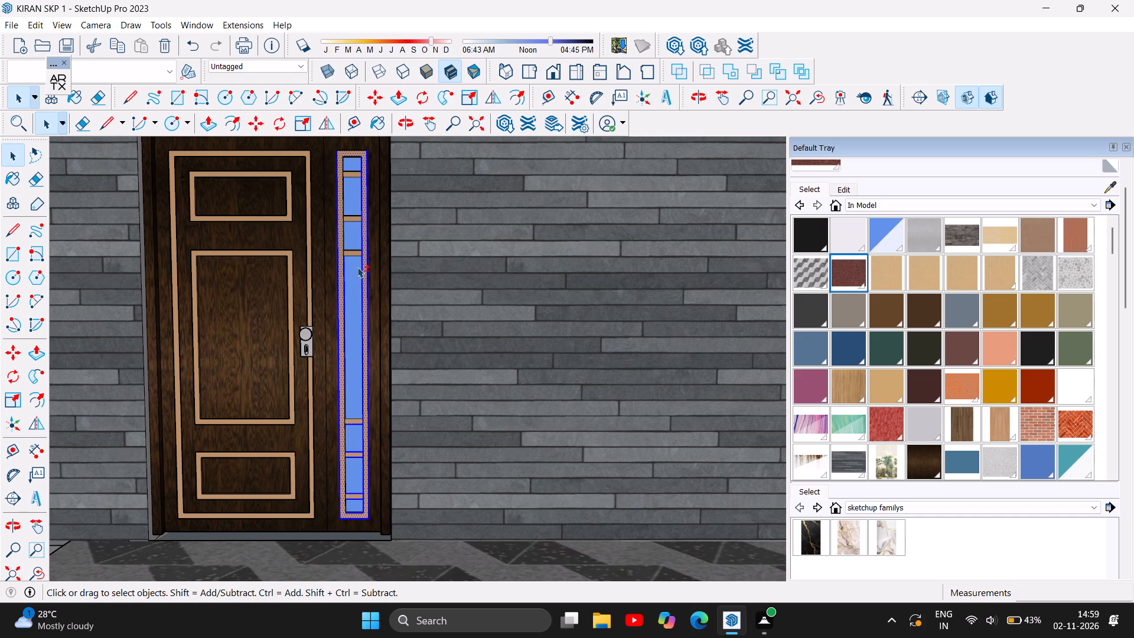
# Add the sidelight's upper crossbars with their edges and the frame's top edges to the selection.
pyautogui.keyDown('shift'); pyautogui.click(353, 256); pyautogui.keyUp('shift')
pyautogui.keyDown('shift'); pyautogui.click(357, 250); pyautogui.keyUp('shift')
pyautogui.keyDown('shift'); pyautogui.click(348, 222); pyautogui.keyUp('shift')
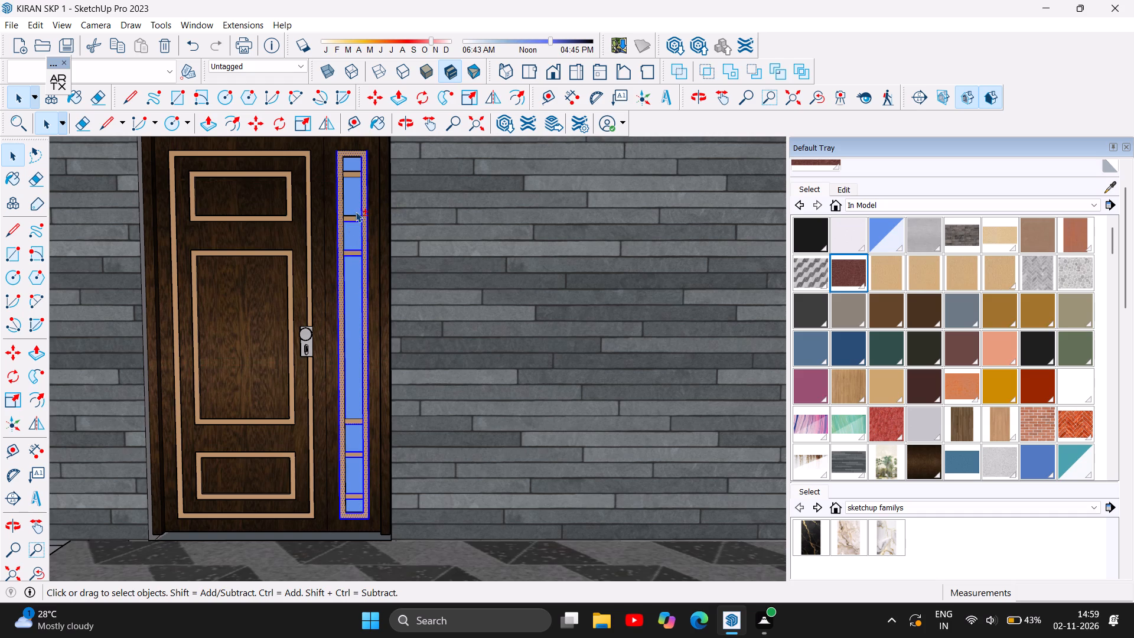
pyautogui.keyDown('shift'); pyautogui.click(353, 215); pyautogui.keyUp('shift')
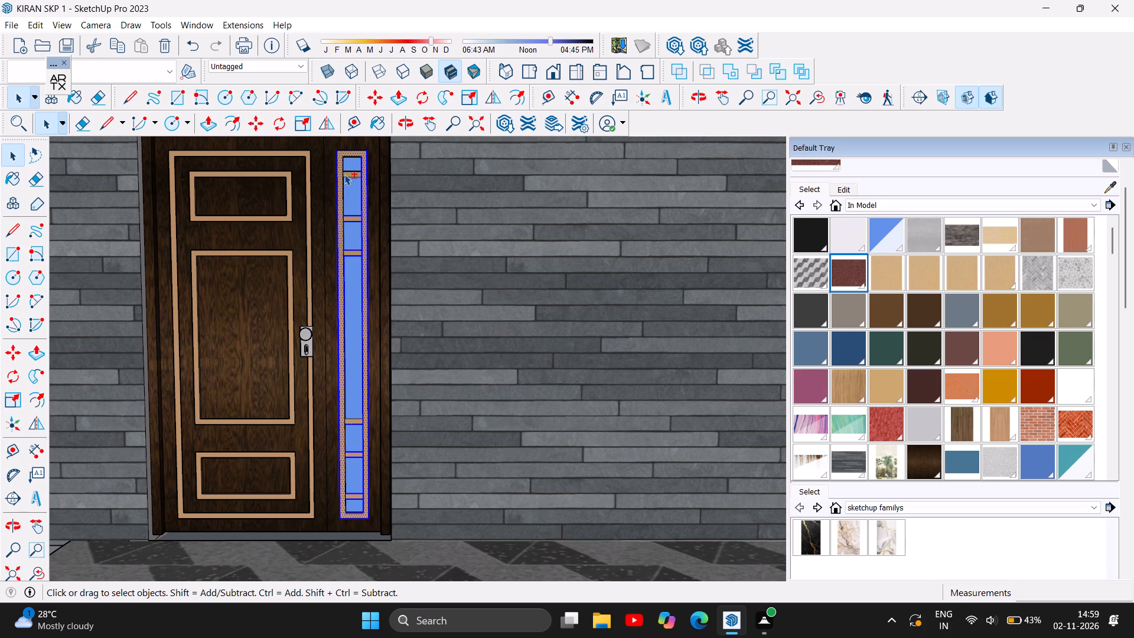
pyautogui.keyDown('shift'); pyautogui.click(349, 177); pyautogui.keyUp('shift')
pyautogui.keyDown('shift'); pyautogui.click(354, 171); pyautogui.keyUp('shift')
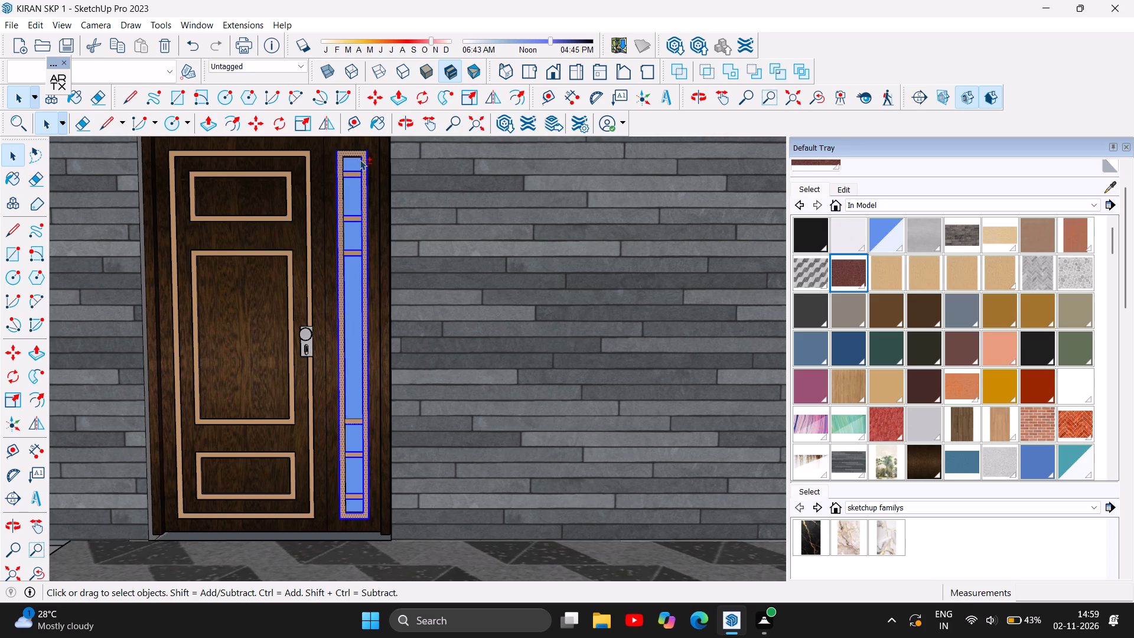
pyautogui.keyDown('shift'); pyautogui.click(353, 157); pyautogui.keyUp('shift')
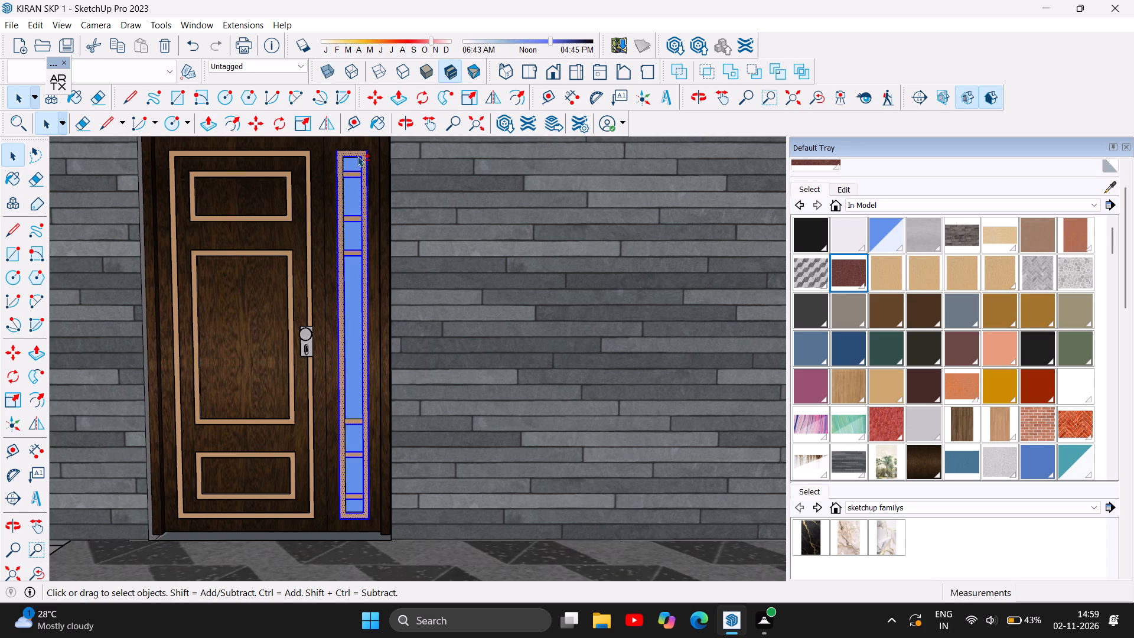
pyautogui.keyDown('shift'); pyautogui.click(356, 151); pyautogui.keyUp('shift')
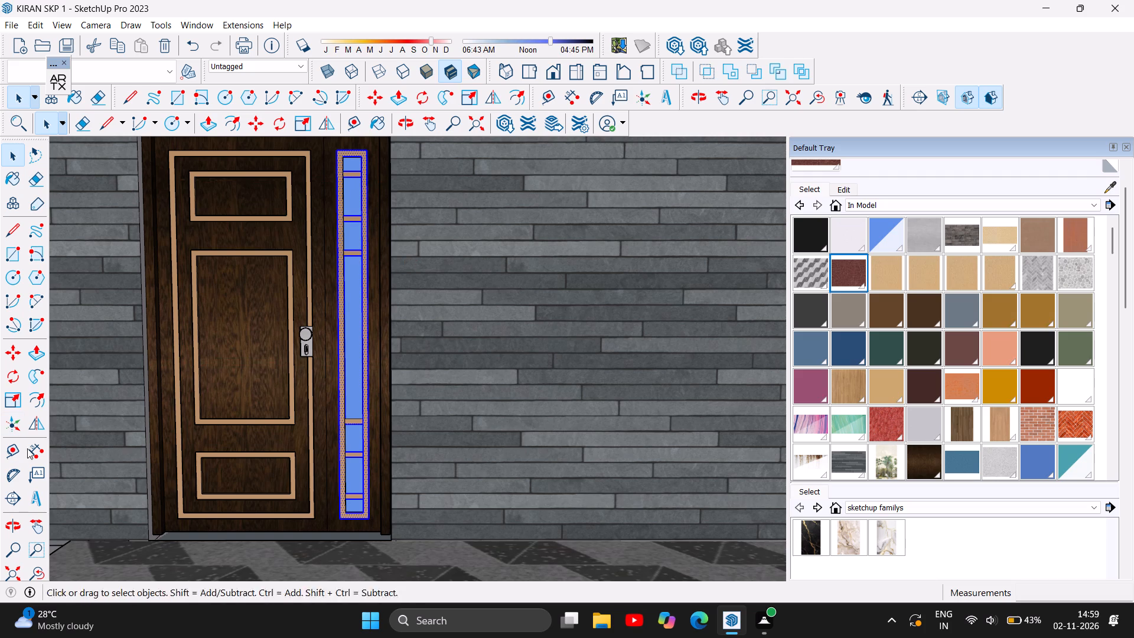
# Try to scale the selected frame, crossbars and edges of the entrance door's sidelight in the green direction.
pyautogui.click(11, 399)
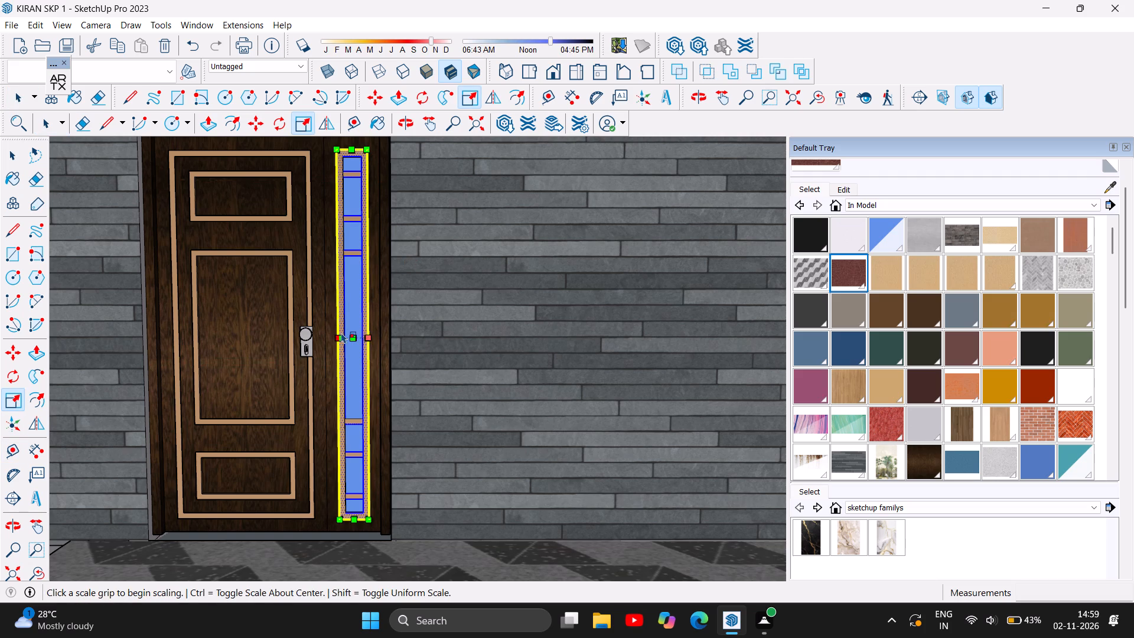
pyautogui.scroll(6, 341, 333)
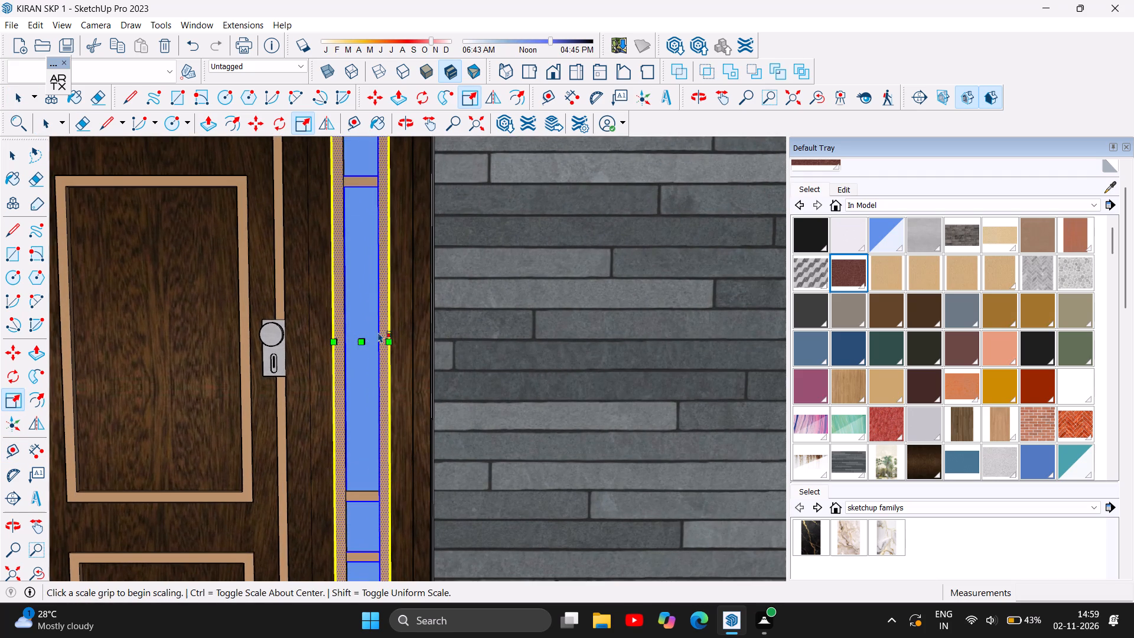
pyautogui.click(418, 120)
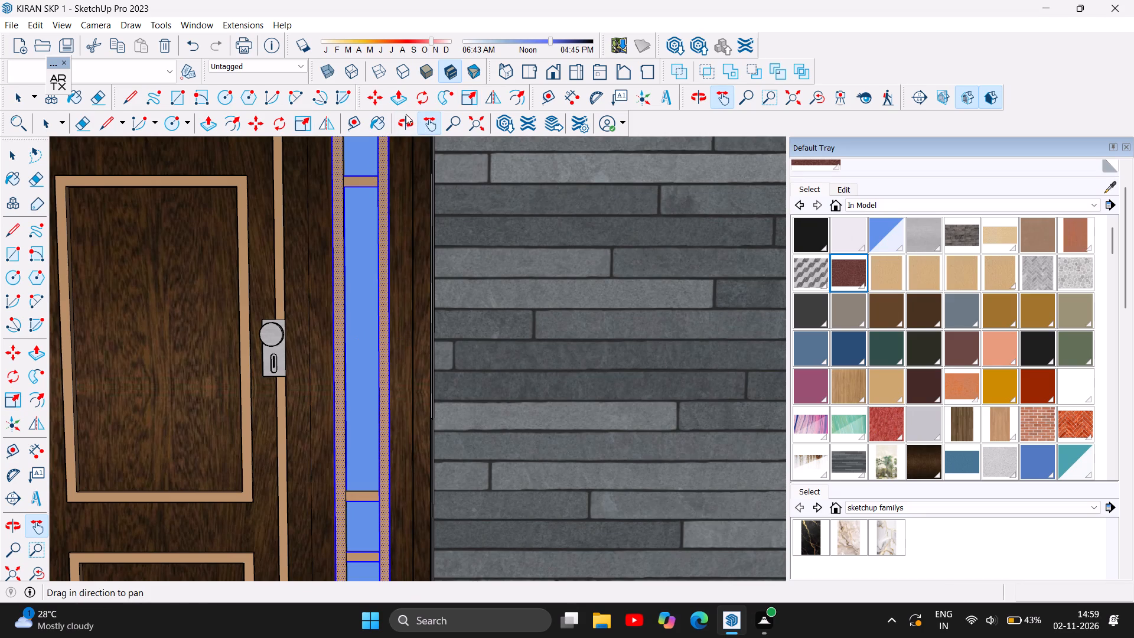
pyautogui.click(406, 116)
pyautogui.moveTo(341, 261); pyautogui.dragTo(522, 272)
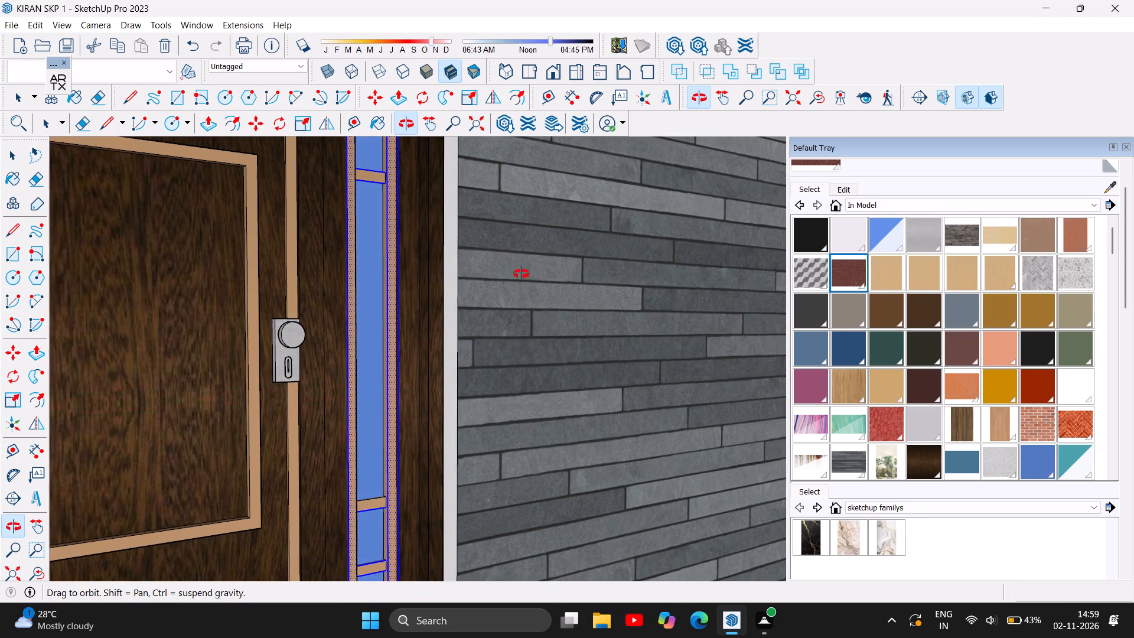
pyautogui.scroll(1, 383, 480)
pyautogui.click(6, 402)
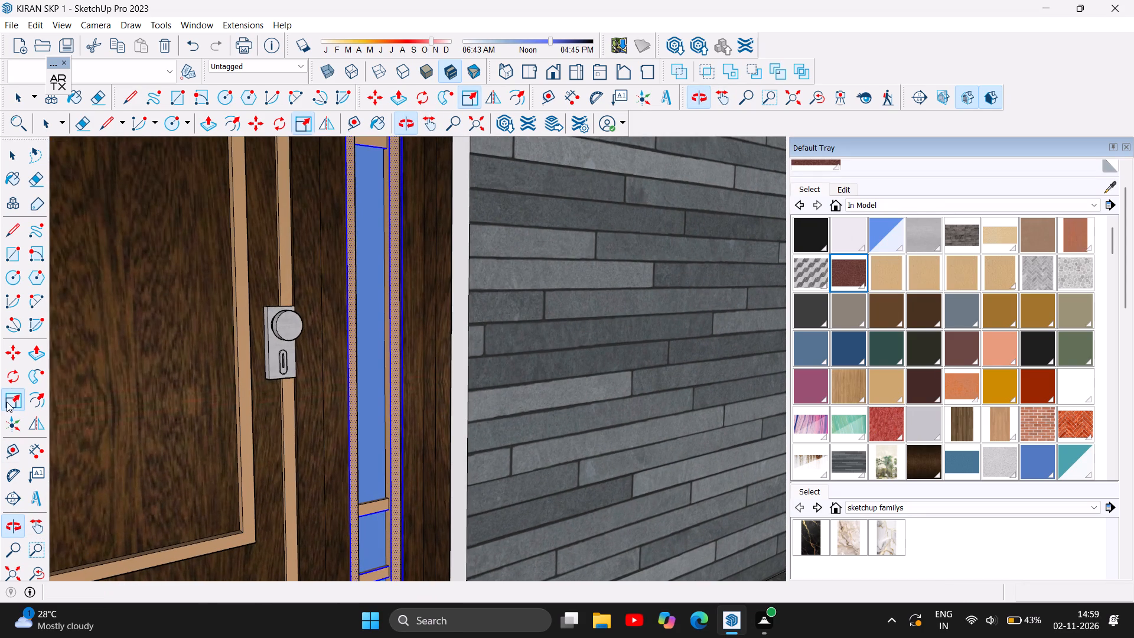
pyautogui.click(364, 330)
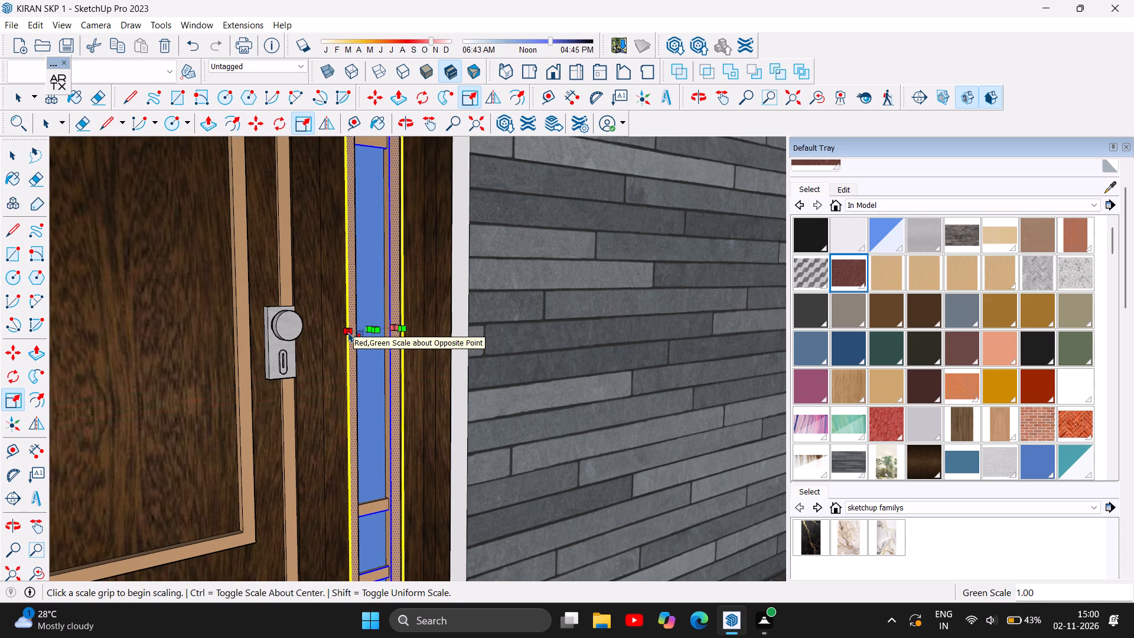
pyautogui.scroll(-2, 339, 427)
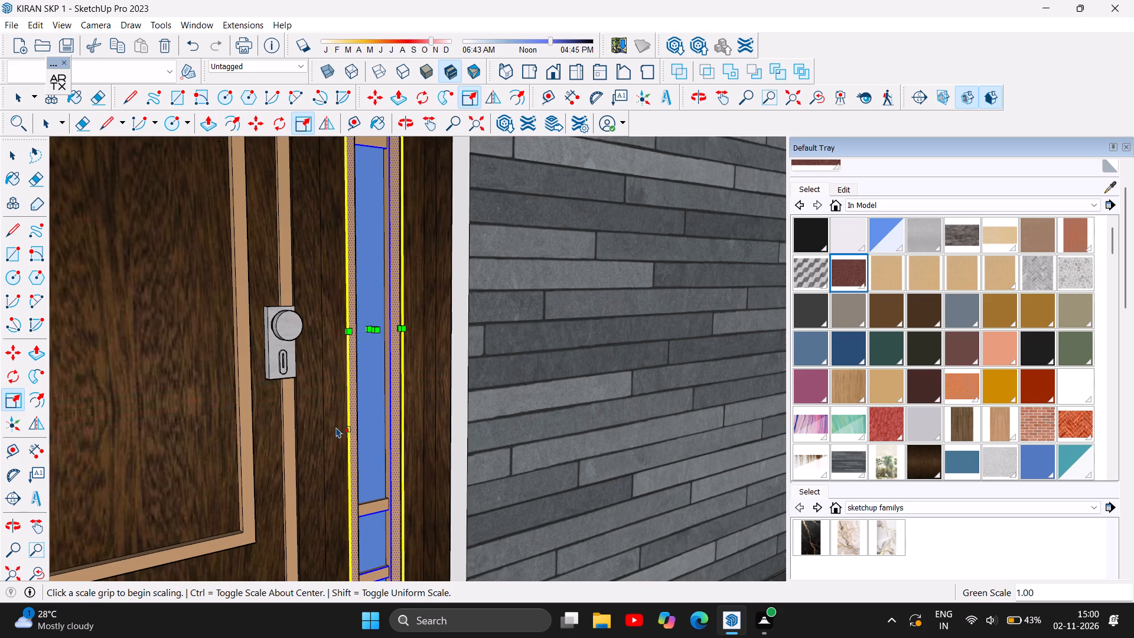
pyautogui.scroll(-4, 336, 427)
# Examine the selected sidelight's frame, recessed glass, crossbars and bottom edge from the front, the side and below.
pyautogui.click(408, 116)
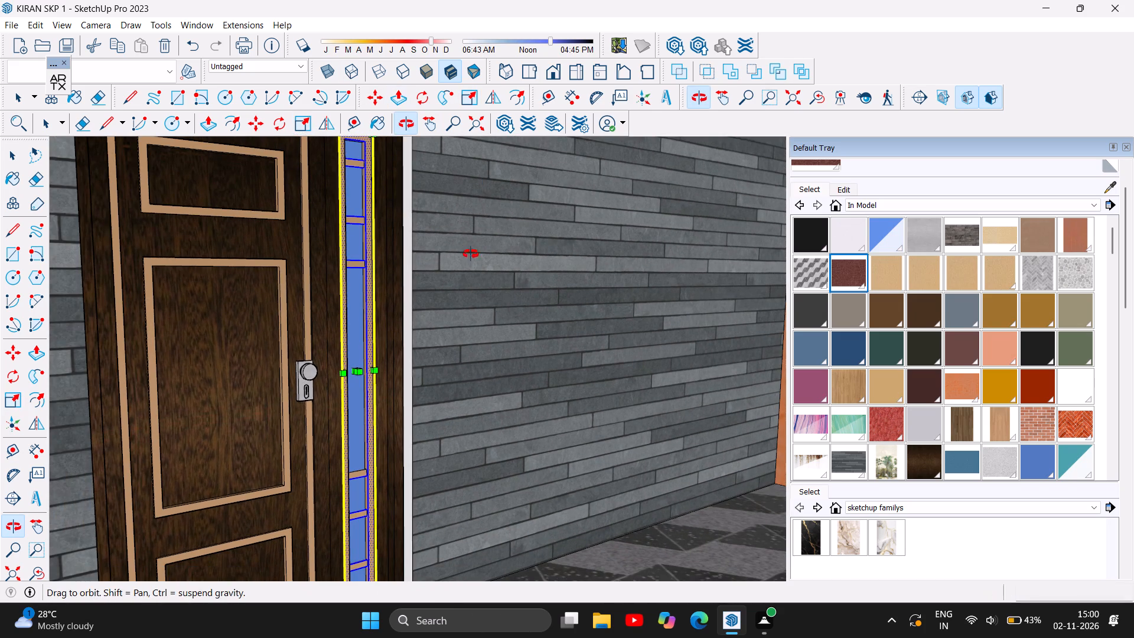
pyautogui.moveTo(471, 255); pyautogui.dragTo(314, 269)
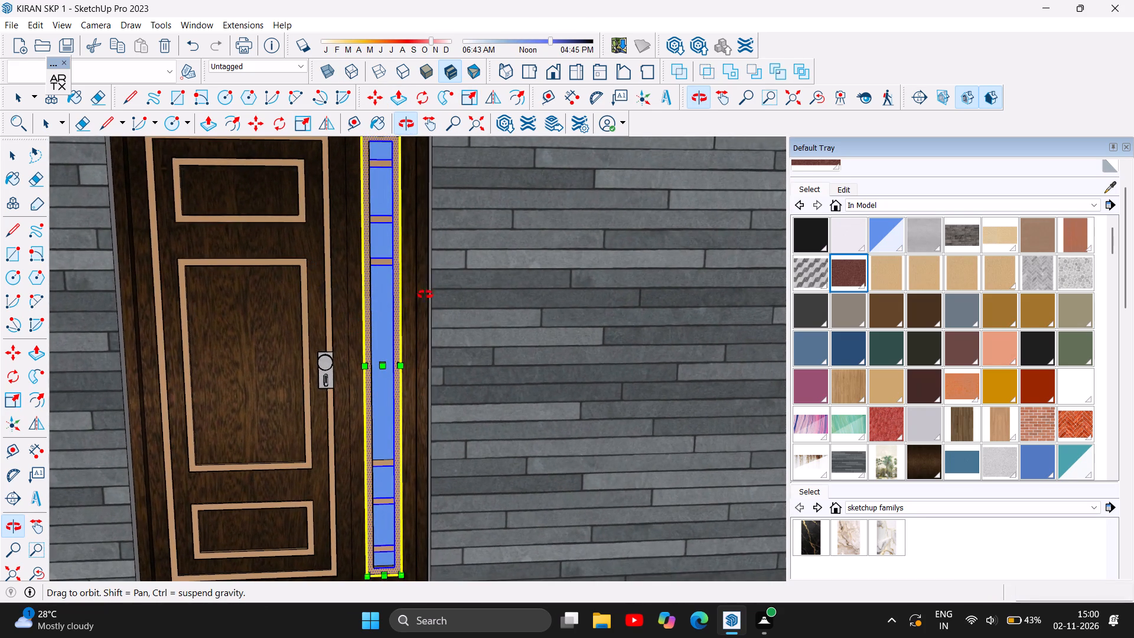
pyautogui.scroll(-1, 423, 209)
pyautogui.scroll(3, 392, 350)
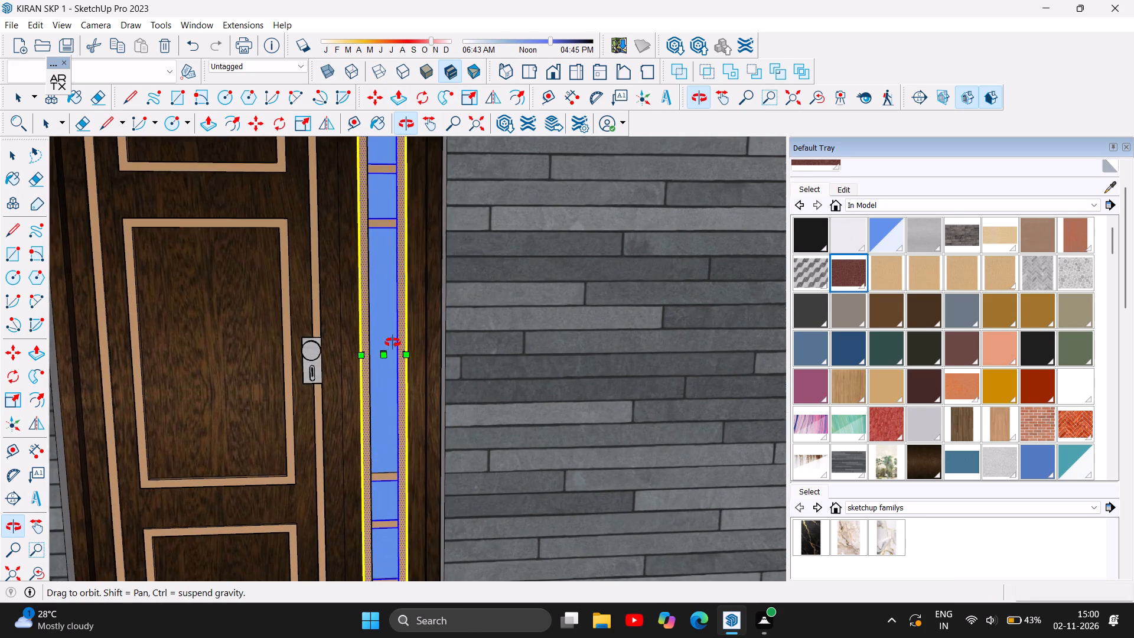
pyautogui.moveTo(392, 343); pyautogui.dragTo(405, 476)
pyautogui.moveTo(373, 325); pyautogui.dragTo(370, 384)
pyautogui.scroll(8, 369, 364)
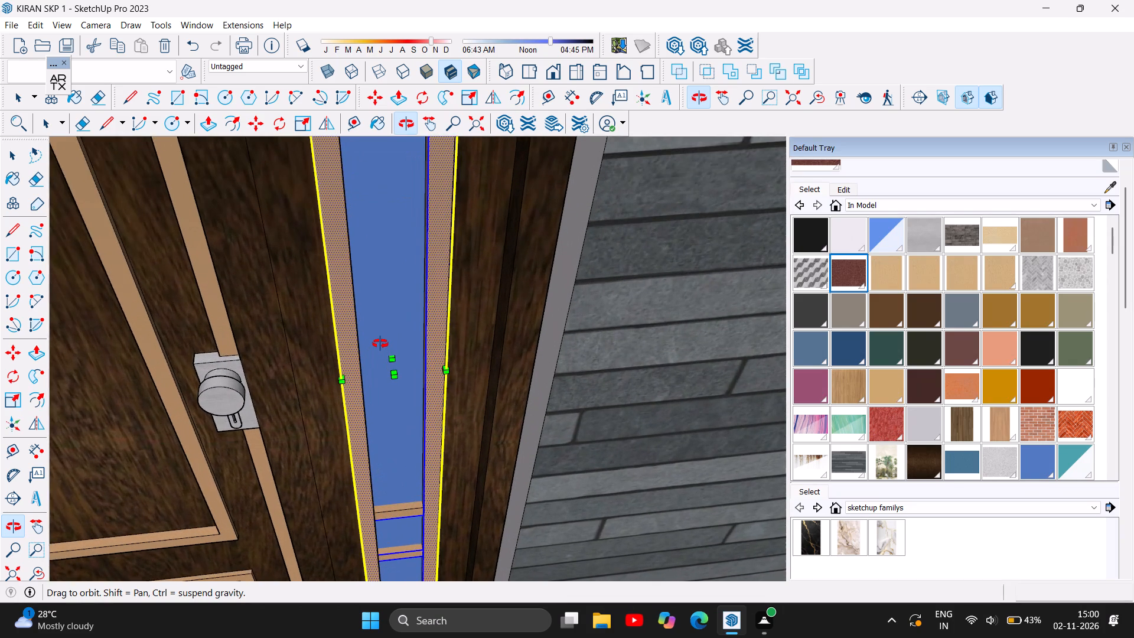
pyautogui.scroll(9, 380, 344)
pyautogui.moveTo(404, 398); pyautogui.dragTo(403, 398)
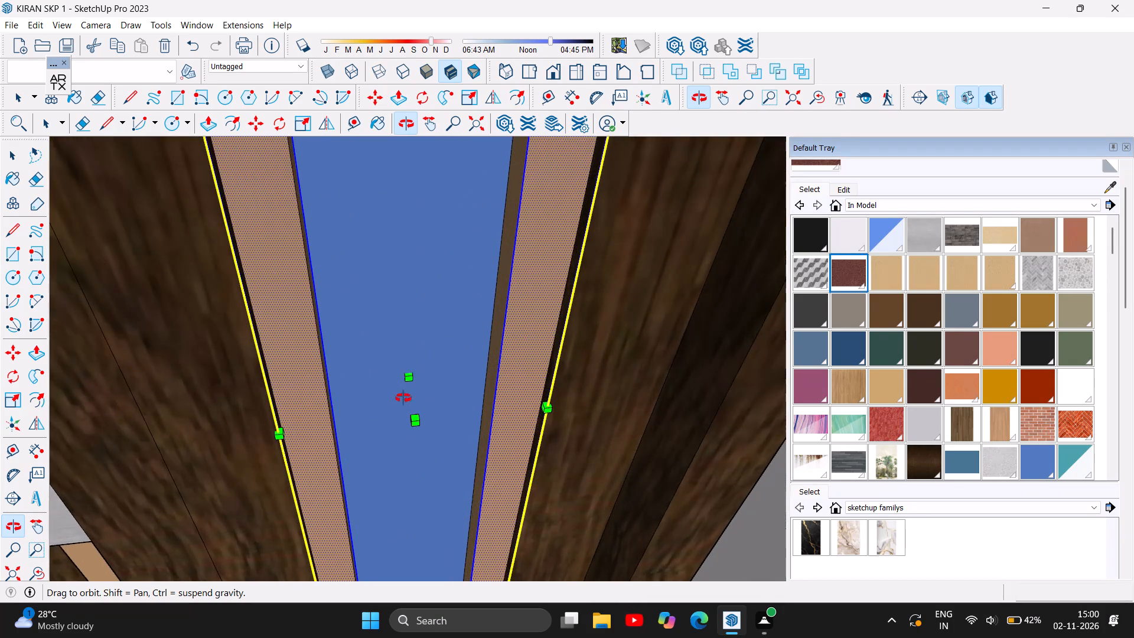
pyautogui.moveTo(403, 398); pyautogui.dragTo(234, 451)
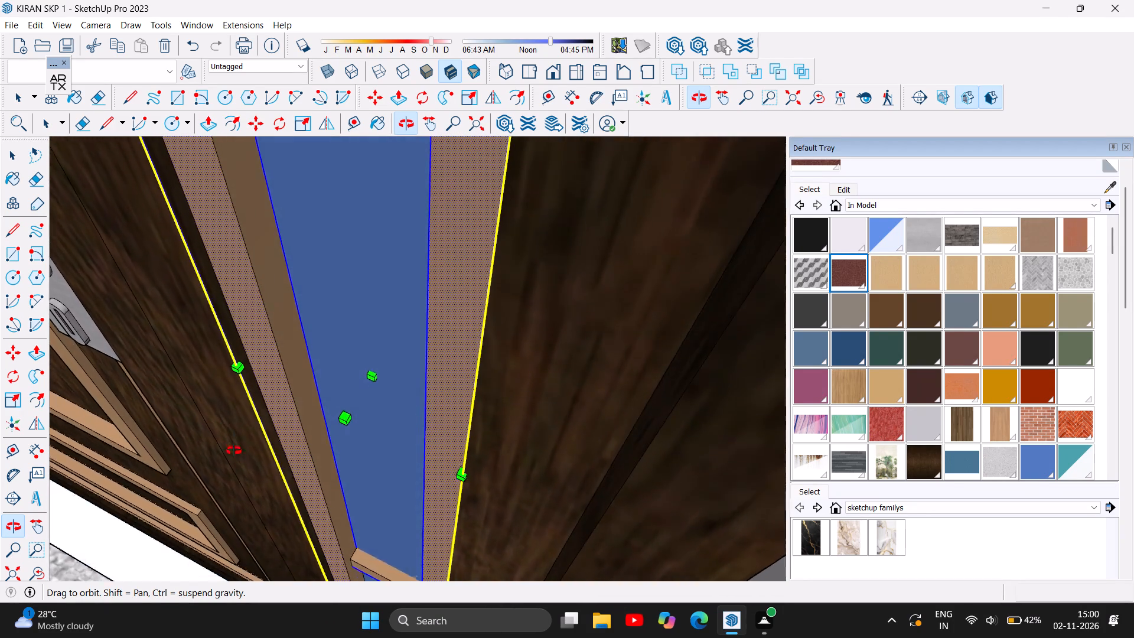
pyautogui.moveTo(234, 451); pyautogui.dragTo(310, 541)
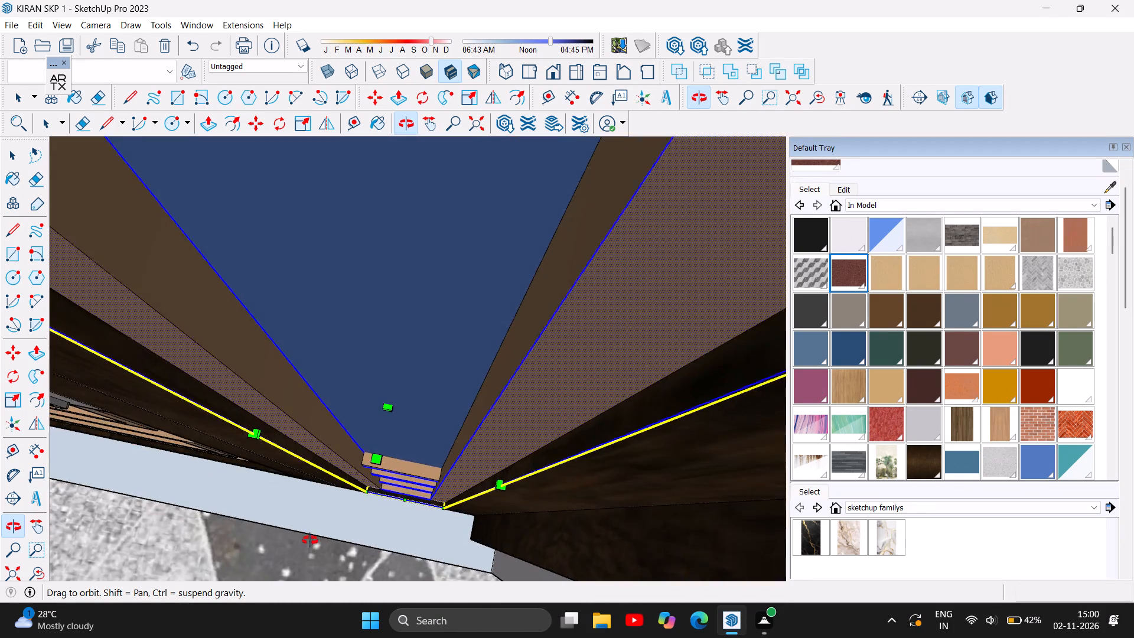
pyautogui.moveTo(310, 541); pyautogui.dragTo(313, 532)
pyautogui.click(315, 532)
pyautogui.scroll(-5, 402, 486)
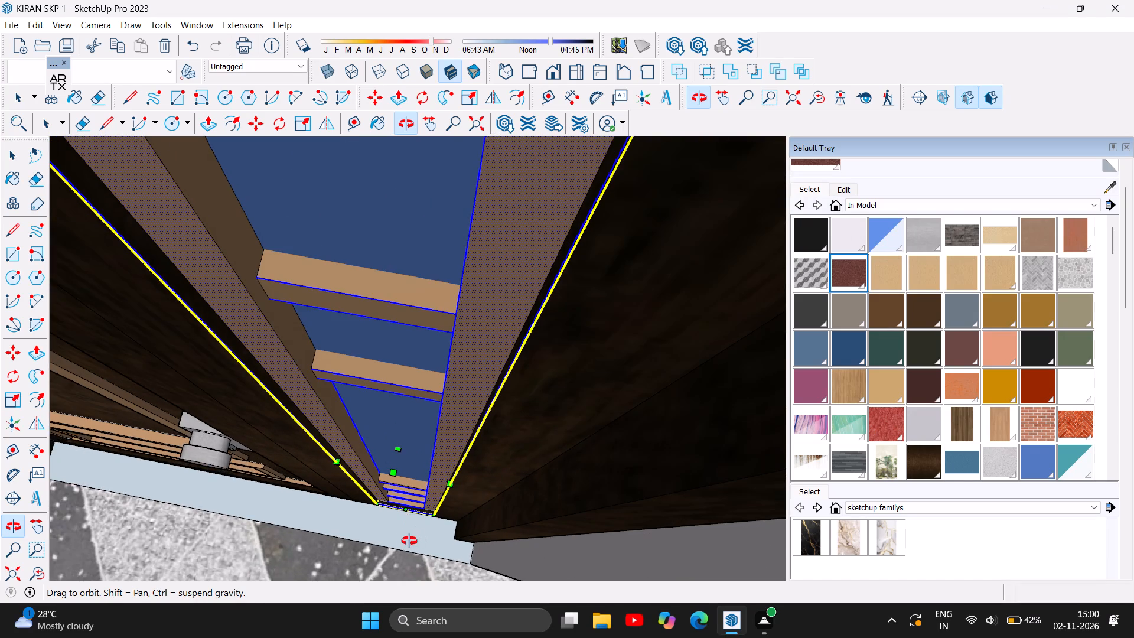
pyautogui.scroll(9, 402, 530)
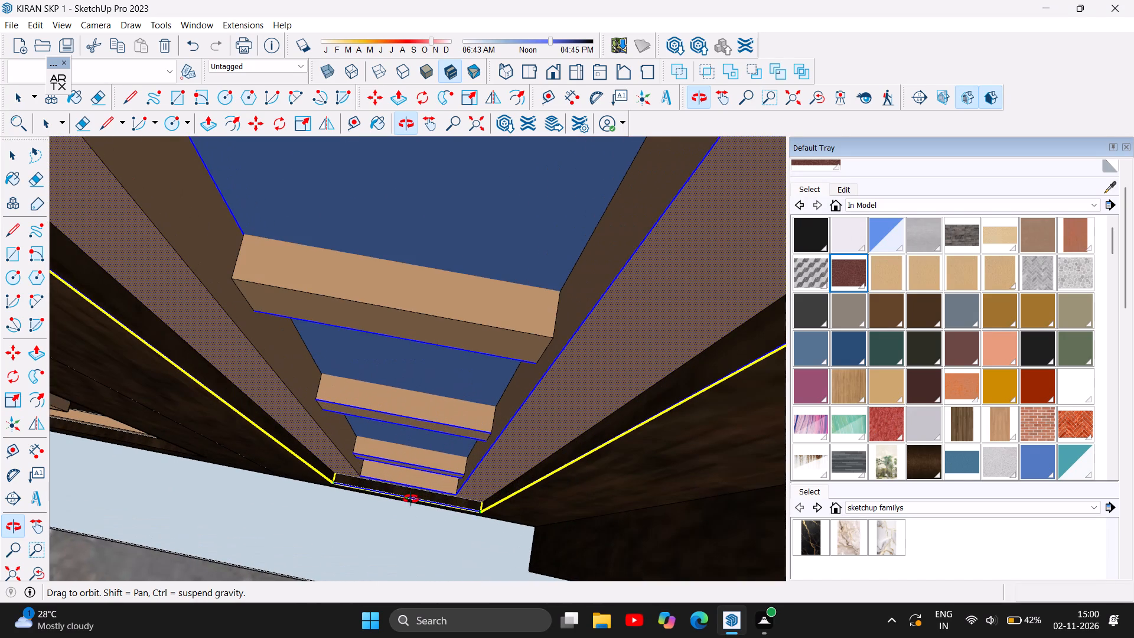
pyautogui.scroll(6, 449, 510)
pyautogui.scroll(1, 383, 503)
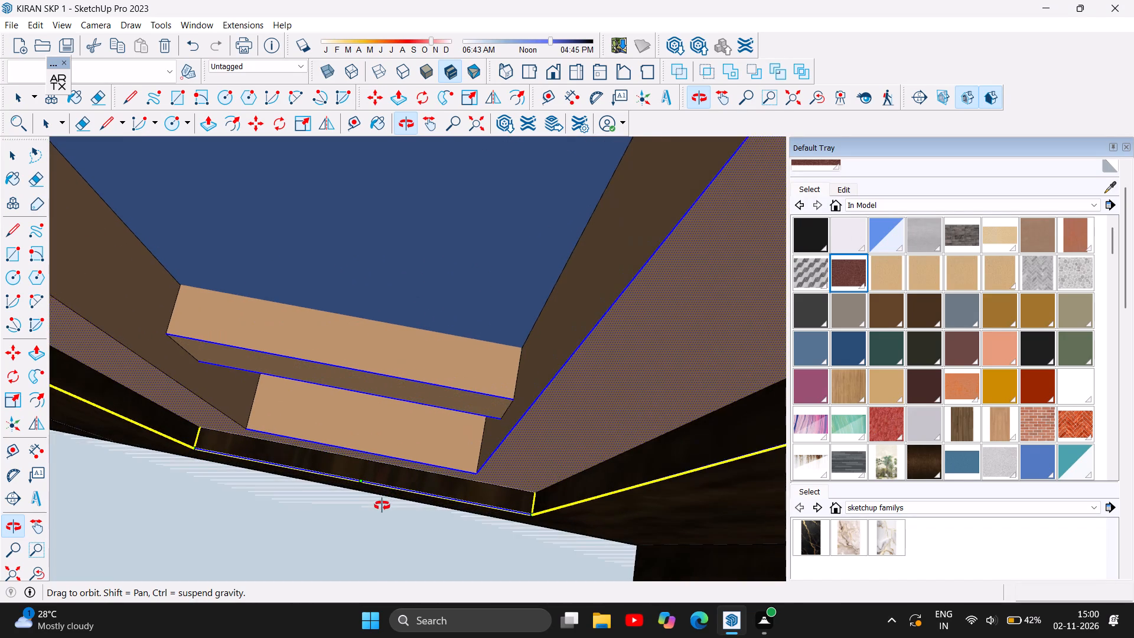
pyautogui.moveTo(382, 506); pyautogui.dragTo(458, 289)
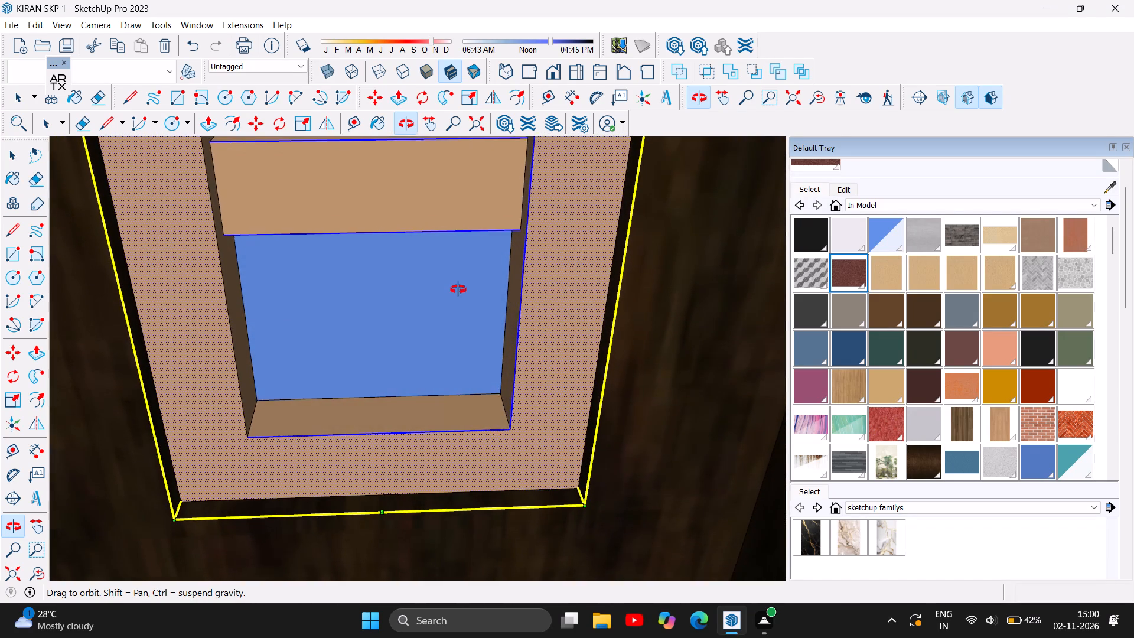
pyautogui.moveTo(458, 289); pyautogui.dragTo(470, 346)
pyautogui.scroll(-4, 469, 346)
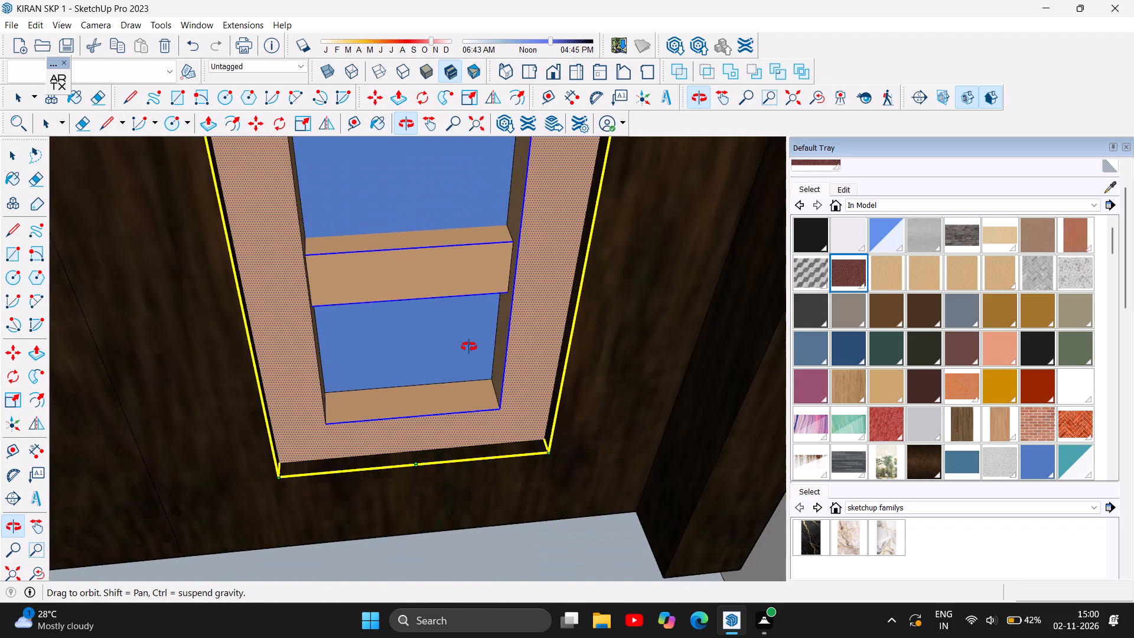
pyautogui.scroll(-3, 469, 349)
pyautogui.scroll(-6, 457, 399)
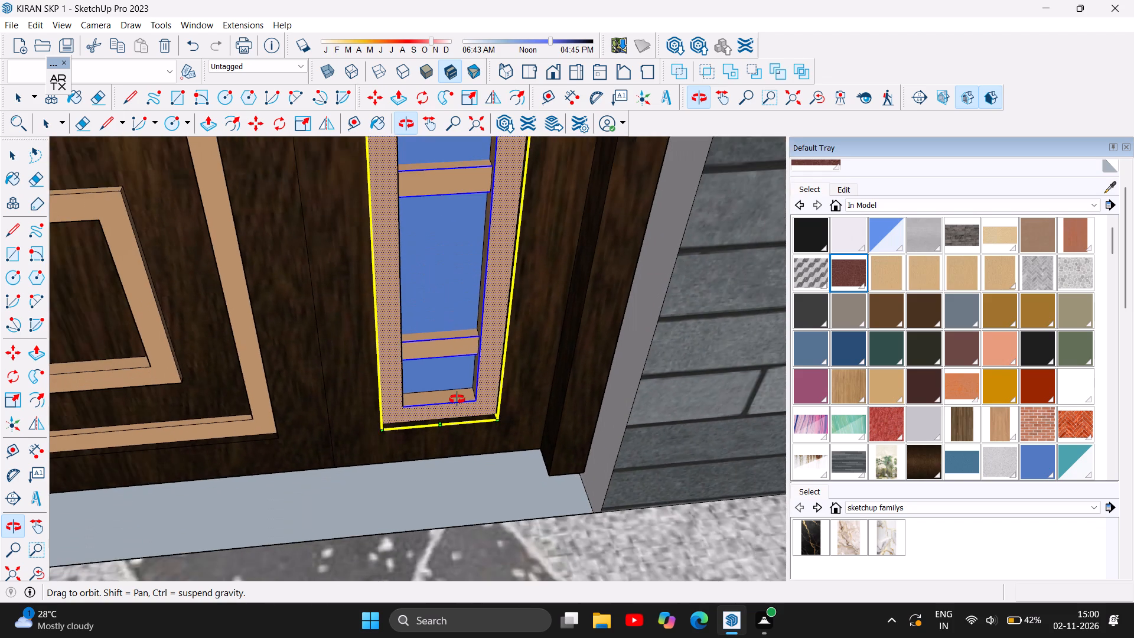
pyautogui.scroll(-11, 457, 399)
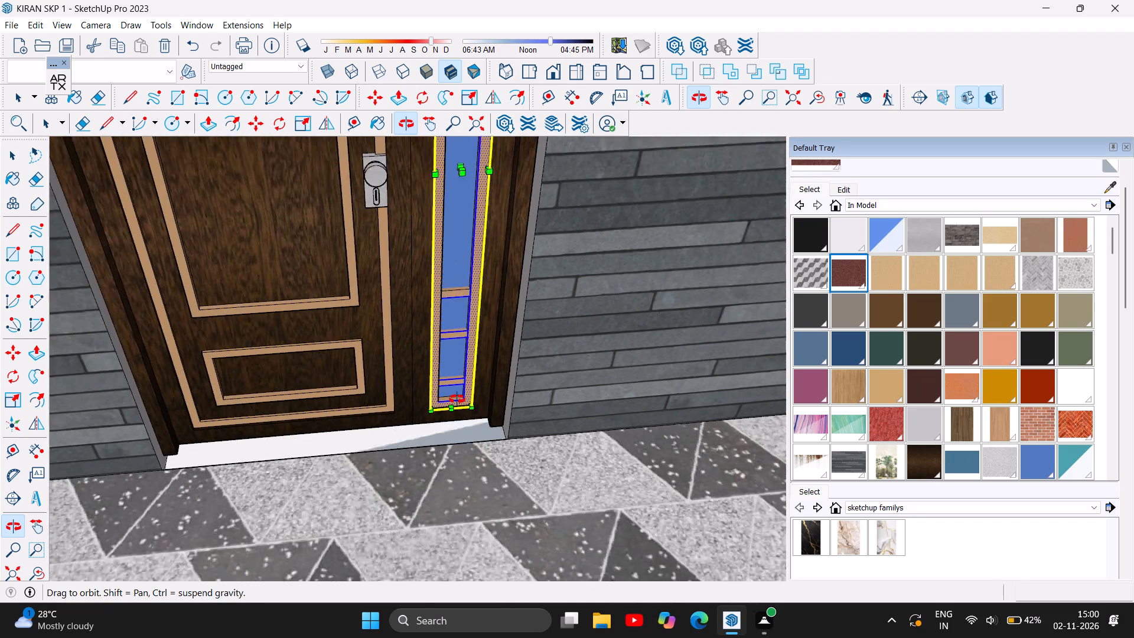
pyautogui.scroll(-7, 457, 399)
# Bring the whole house back into view and examine its facade, roof terrace, glass railing and entrance from several sides.
pyautogui.moveTo(466, 389); pyautogui.dragTo(315, 385)
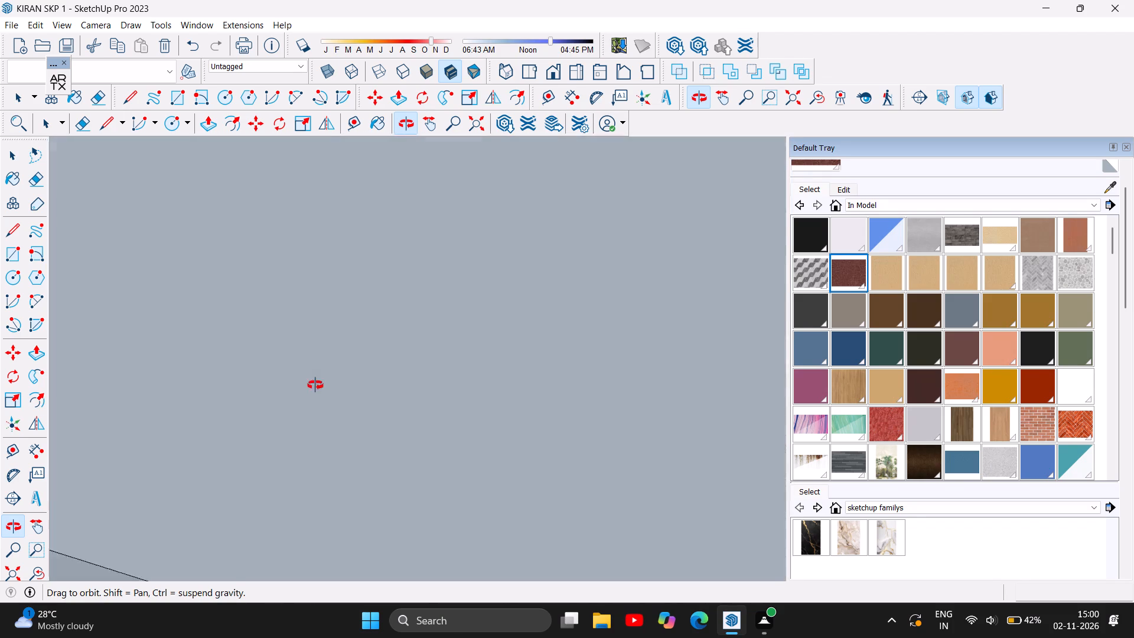
pyautogui.moveTo(315, 385); pyautogui.dragTo(302, 392)
pyautogui.scroll(-8, 301, 392)
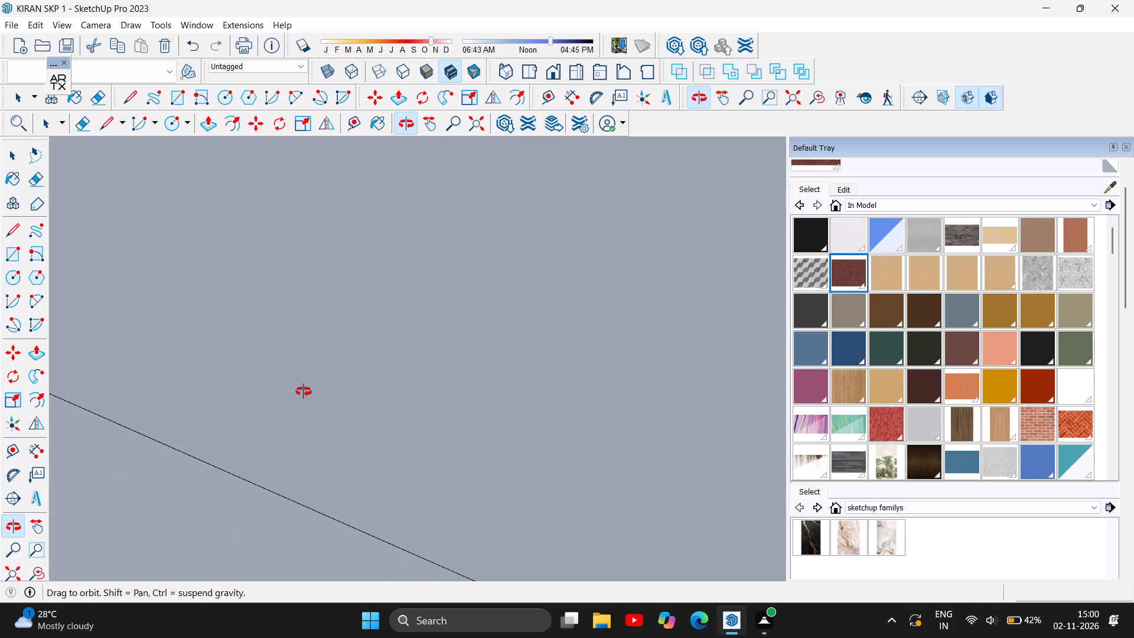
pyautogui.scroll(1, 304, 392)
pyautogui.scroll(-9, 304, 392)
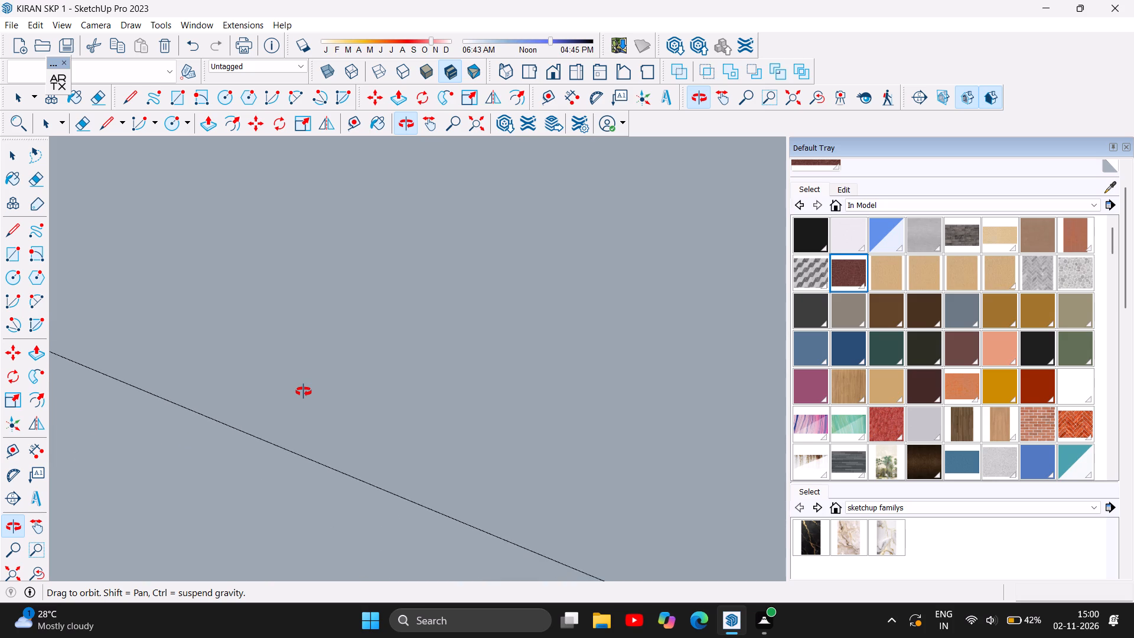
pyautogui.scroll(-15, 304, 392)
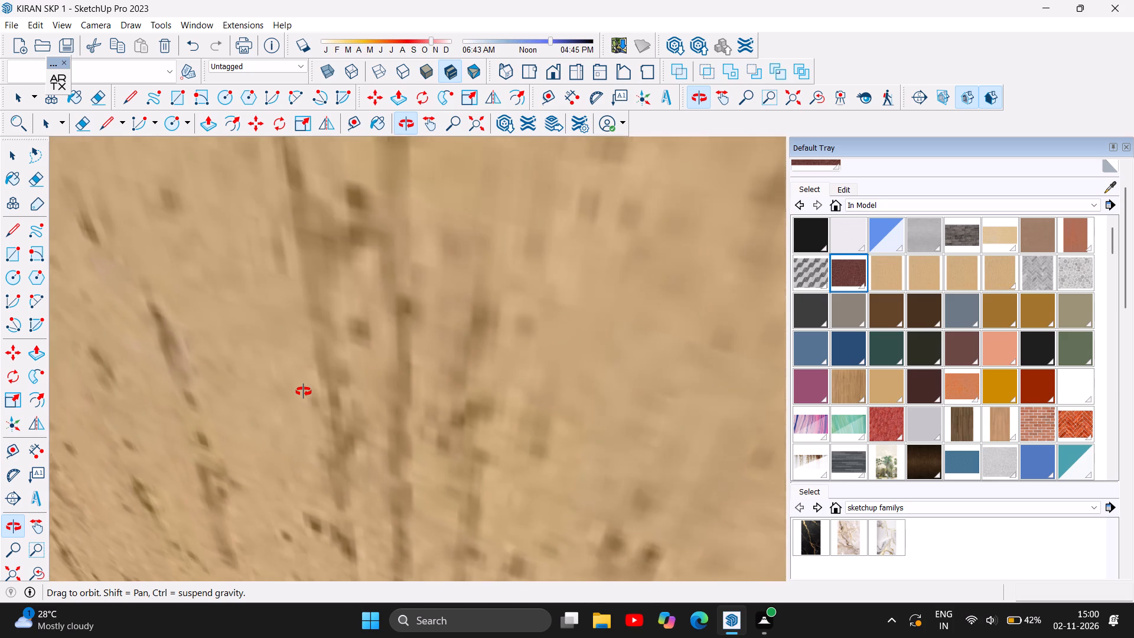
pyautogui.scroll(-1, 304, 392)
pyautogui.click(17, 574)
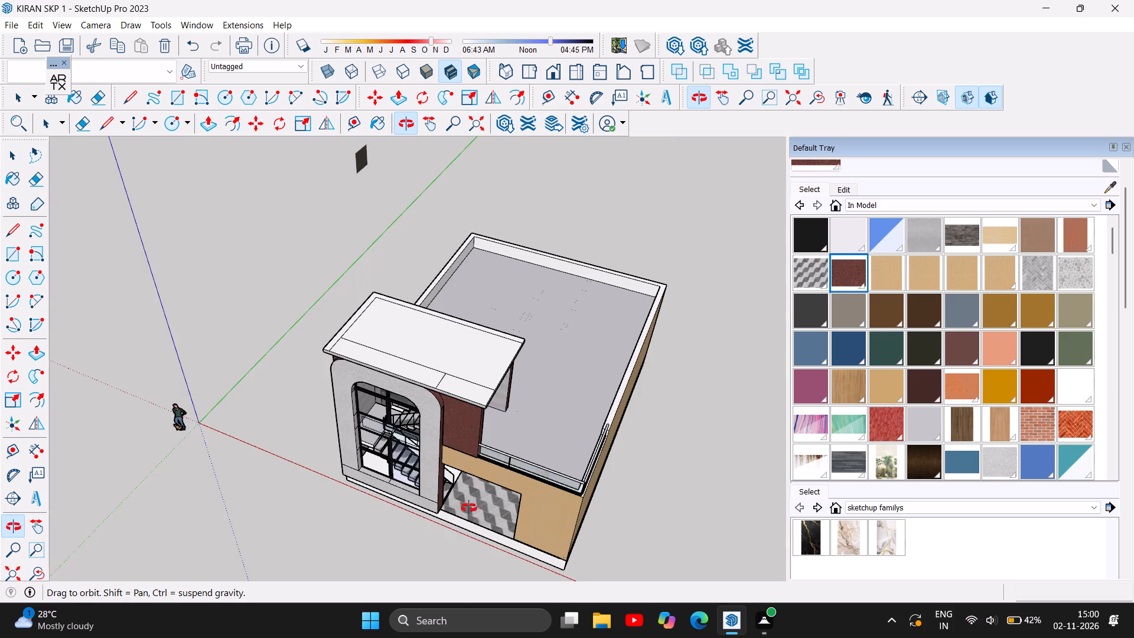
pyautogui.moveTo(425, 534); pyautogui.dragTo(444, 334)
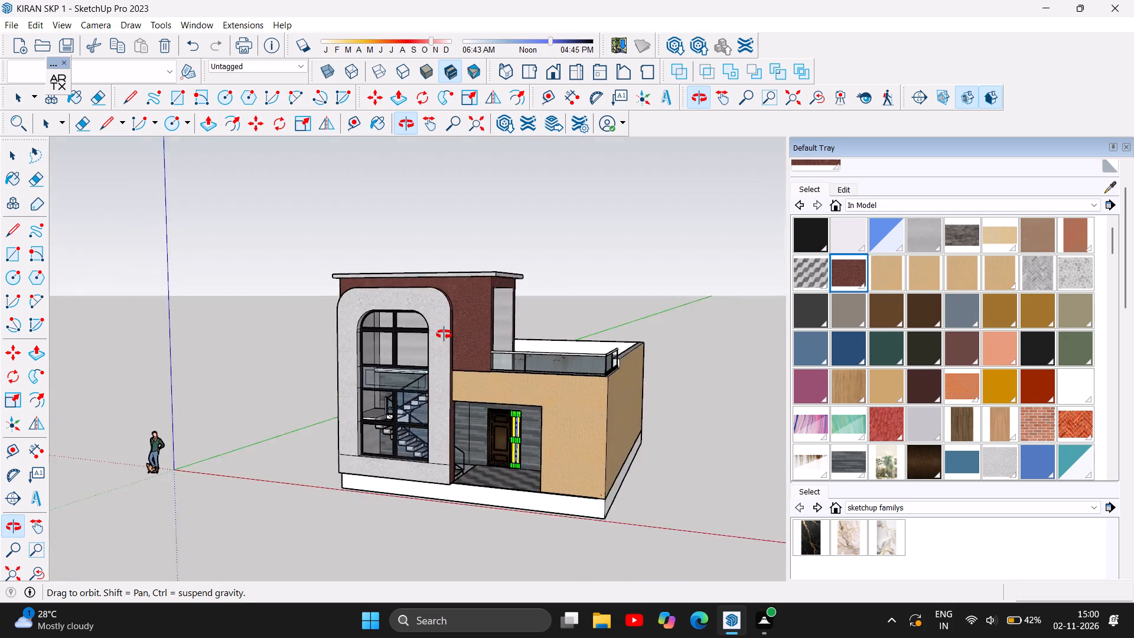
pyautogui.moveTo(444, 334); pyautogui.dragTo(405, 171)
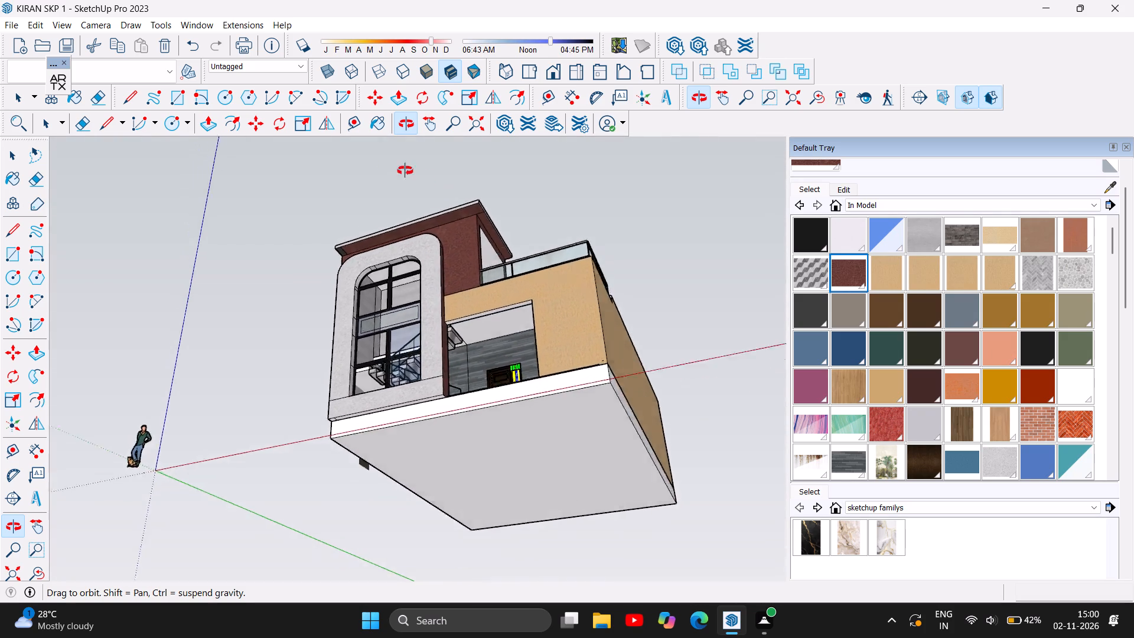
pyautogui.moveTo(405, 171); pyautogui.dragTo(57, 474)
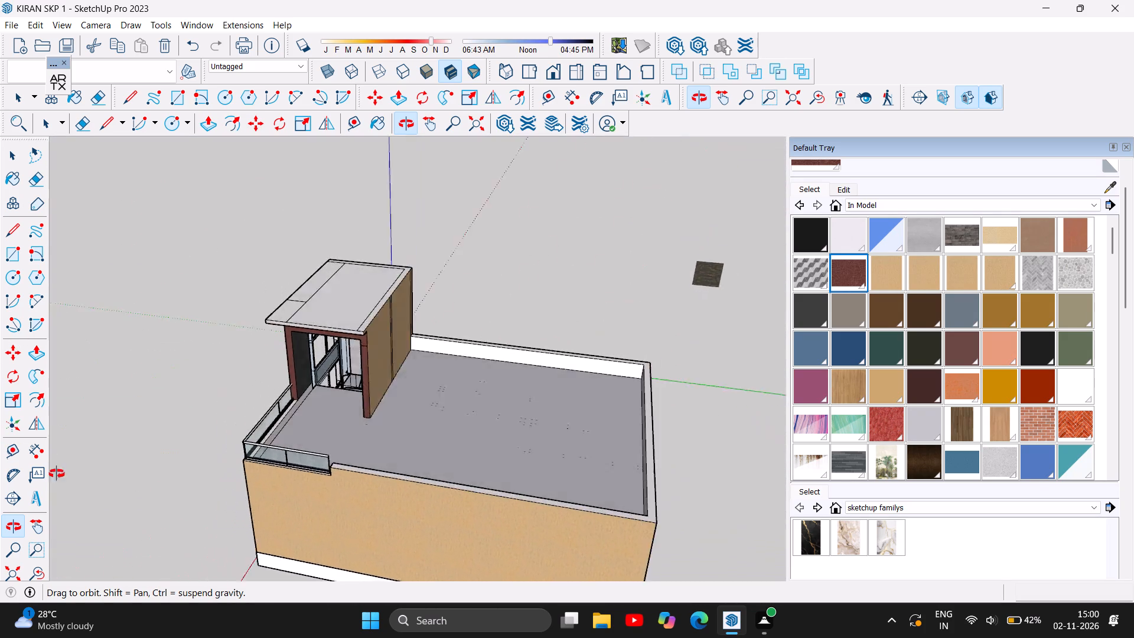
pyautogui.moveTo(57, 474); pyautogui.dragTo(382, 375)
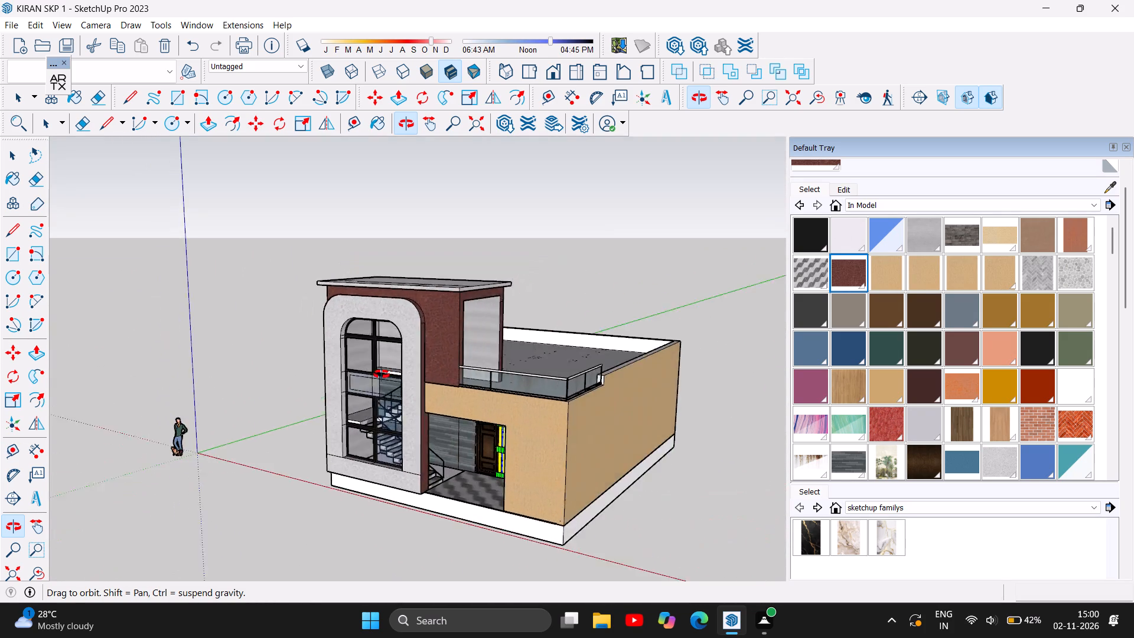
pyautogui.moveTo(382, 375); pyautogui.dragTo(272, 499)
pyautogui.scroll(5, 478, 480)
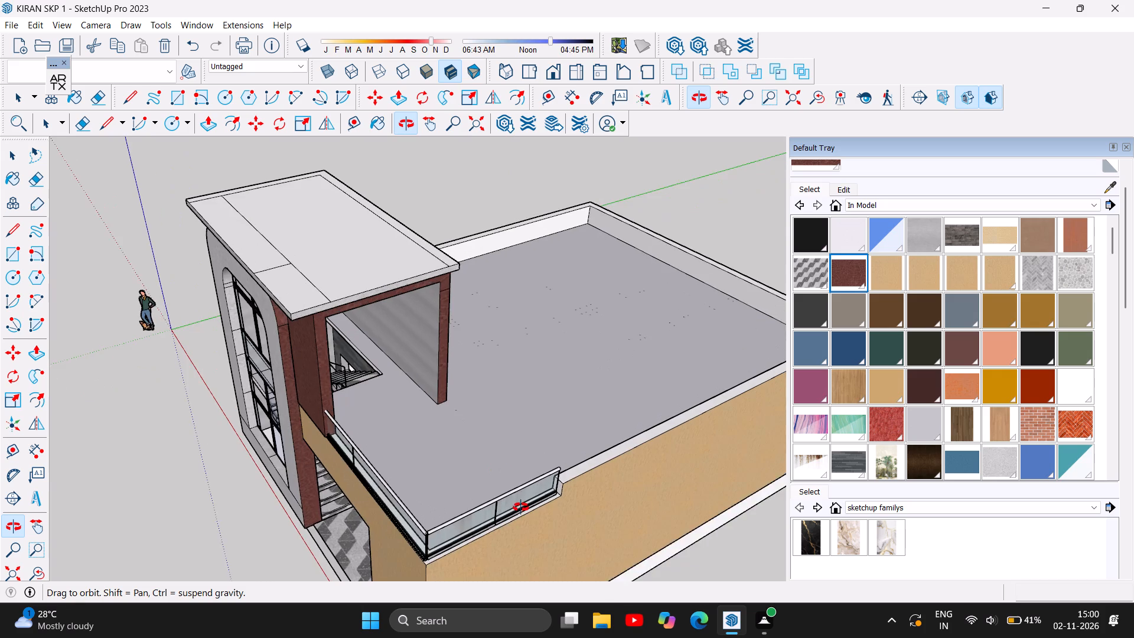
pyautogui.scroll(9, 521, 507)
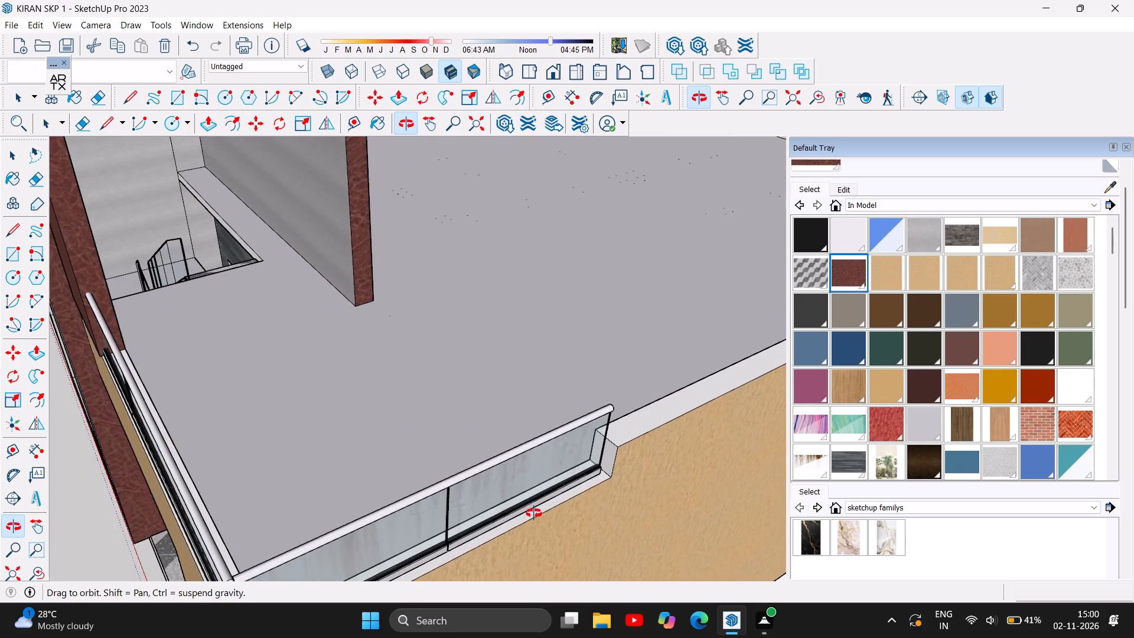
pyautogui.moveTo(536, 513); pyautogui.dragTo(526, 411)
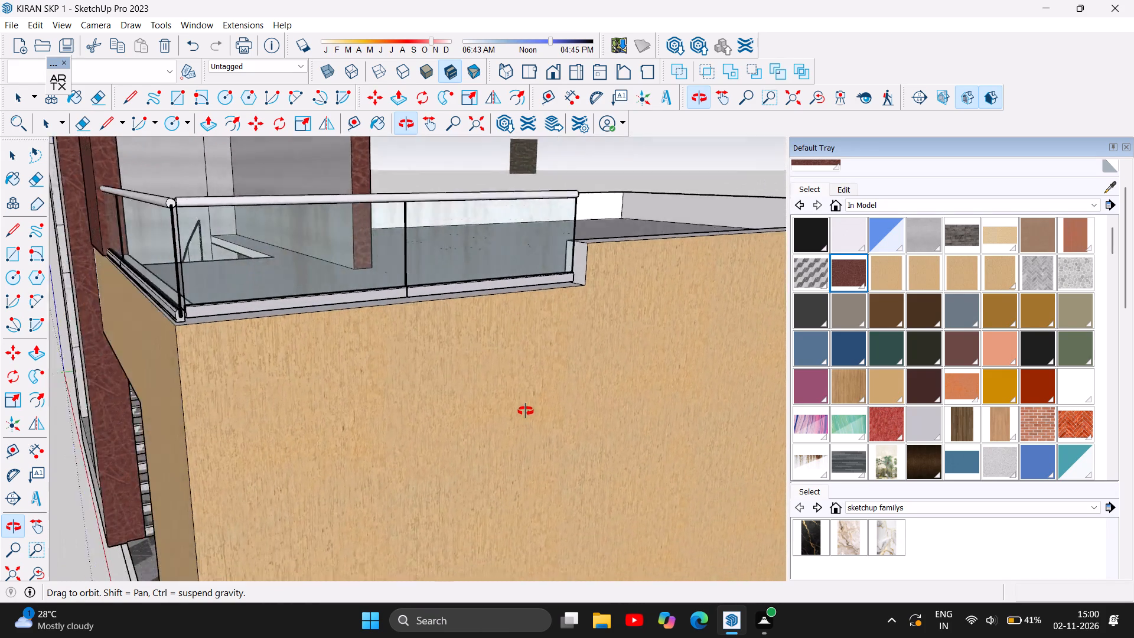
pyautogui.moveTo(526, 411); pyautogui.dragTo(627, 402)
pyautogui.moveTo(353, 413); pyautogui.dragTo(449, 403)
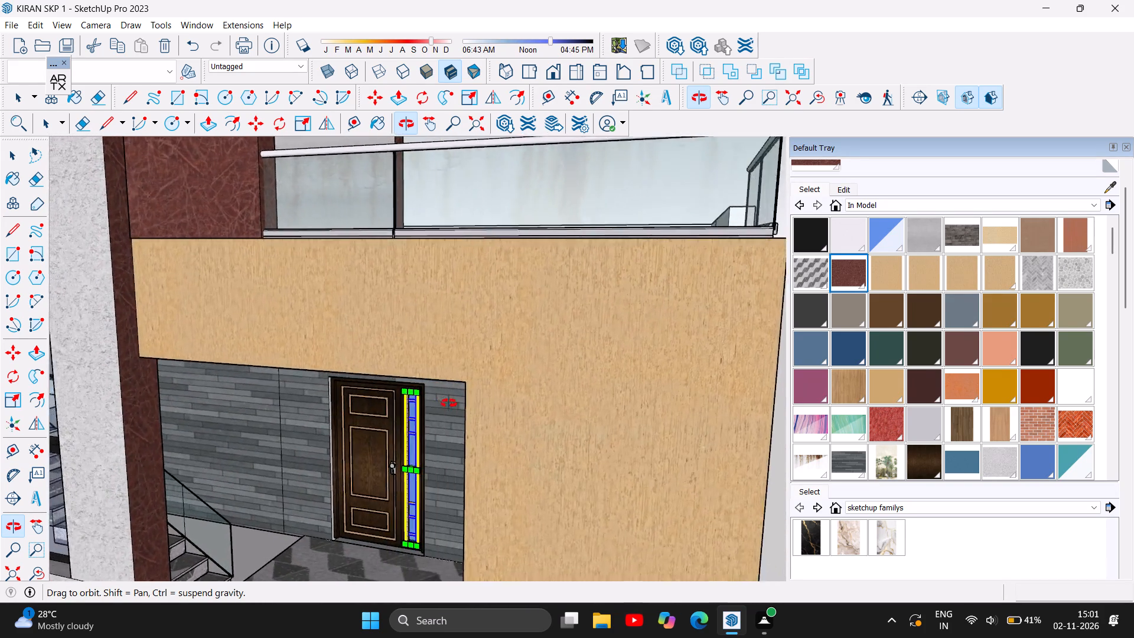
pyautogui.moveTo(449, 403); pyautogui.dragTo(502, 418)
pyautogui.scroll(-5, 451, 420)
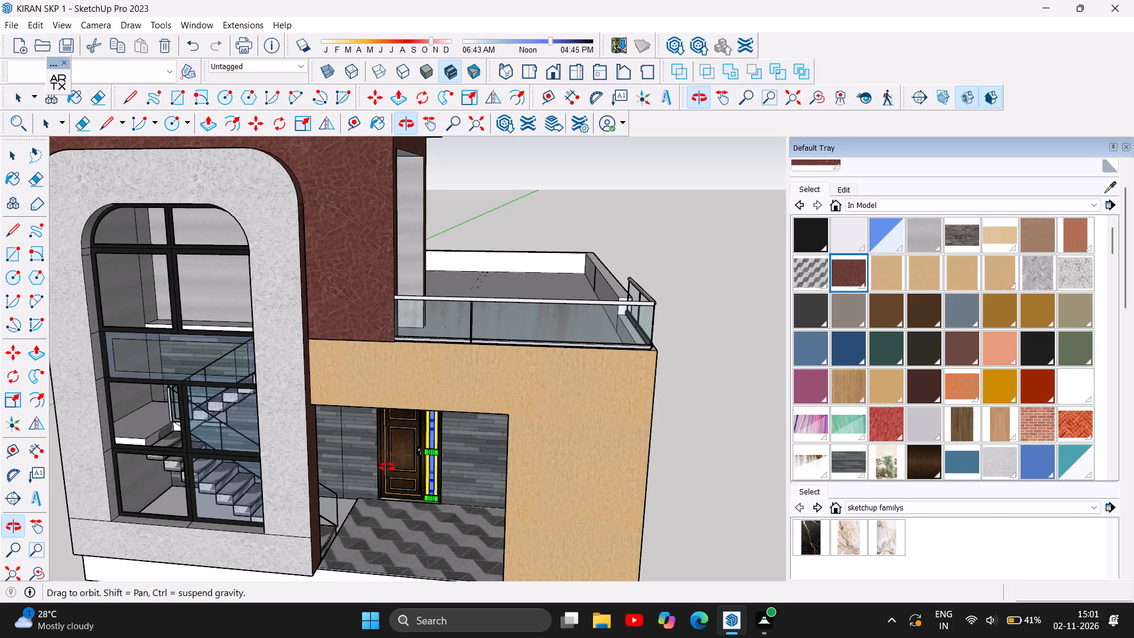
# Examine the house's front facade, upper red wall, roof overhang and terrace railing from the front and at an angle.
pyautogui.moveTo(413, 414); pyautogui.dragTo(468, 403)
pyautogui.scroll(-2, 468, 403)
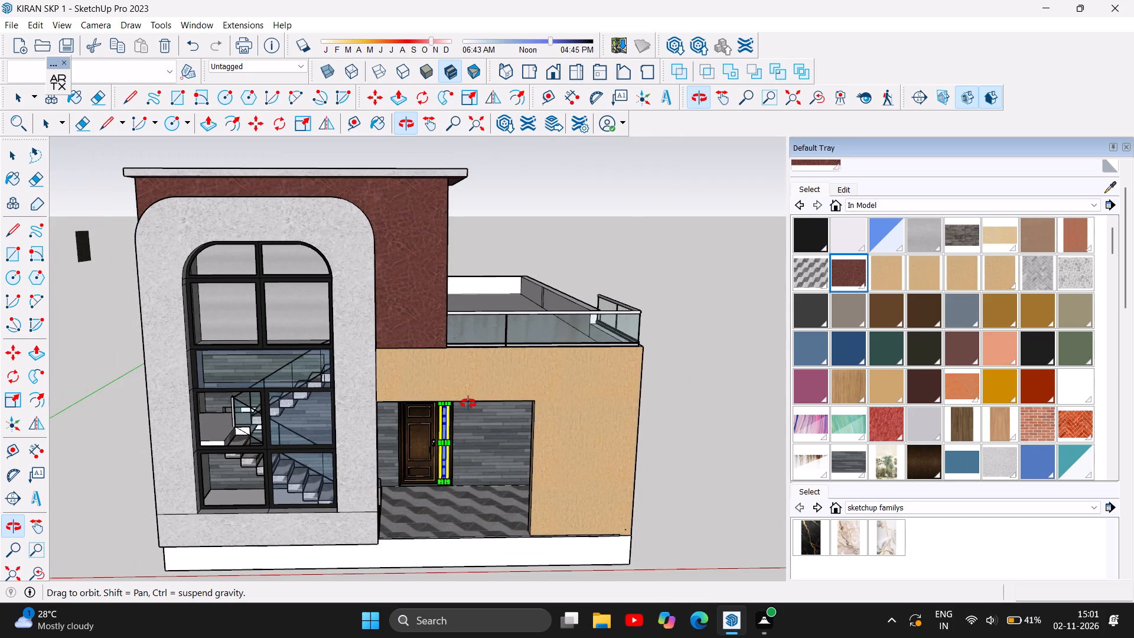
pyautogui.scroll(1, 660, 471)
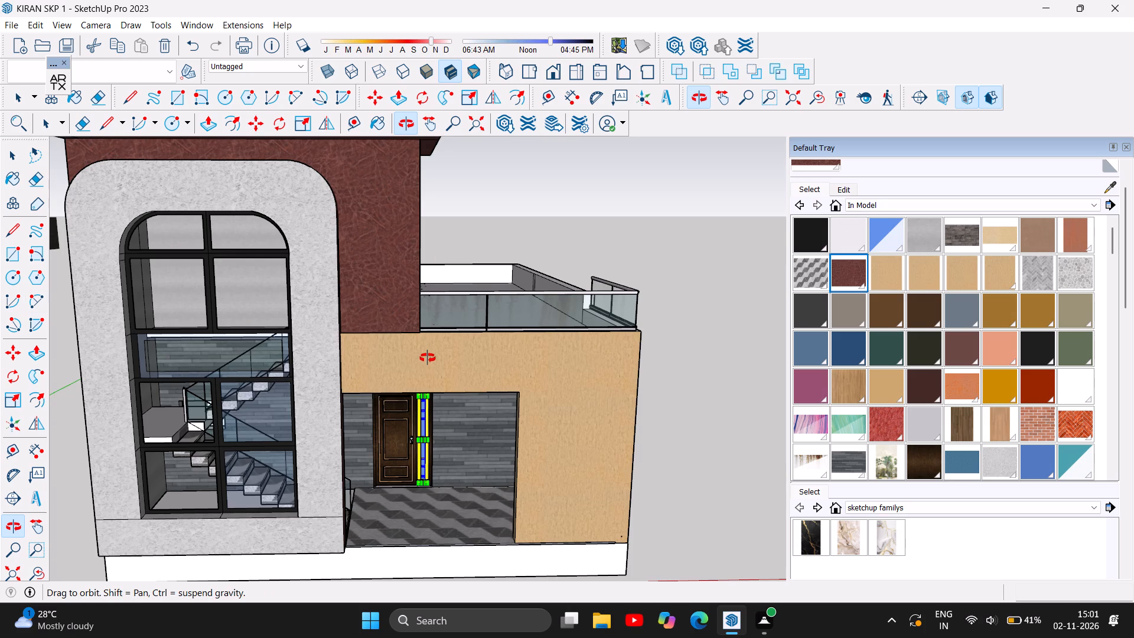
pyautogui.scroll(-4, 475, 424)
pyautogui.scroll(4, 485, 261)
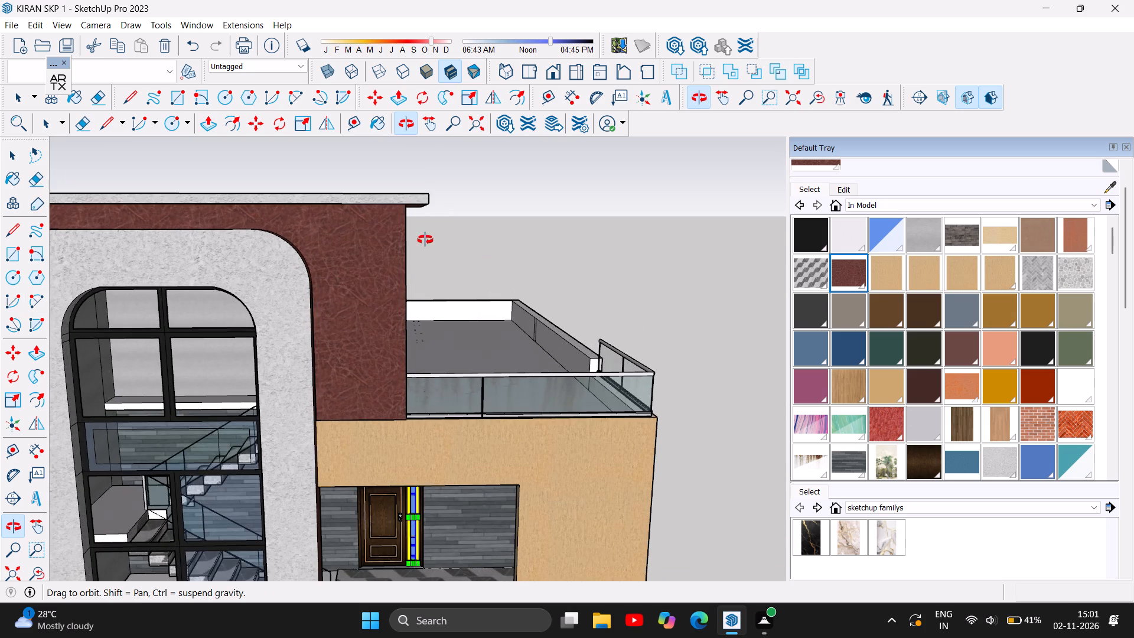
pyautogui.scroll(2, 425, 240)
pyautogui.moveTo(412, 233); pyautogui.dragTo(357, 209)
pyautogui.scroll(-2, 389, 236)
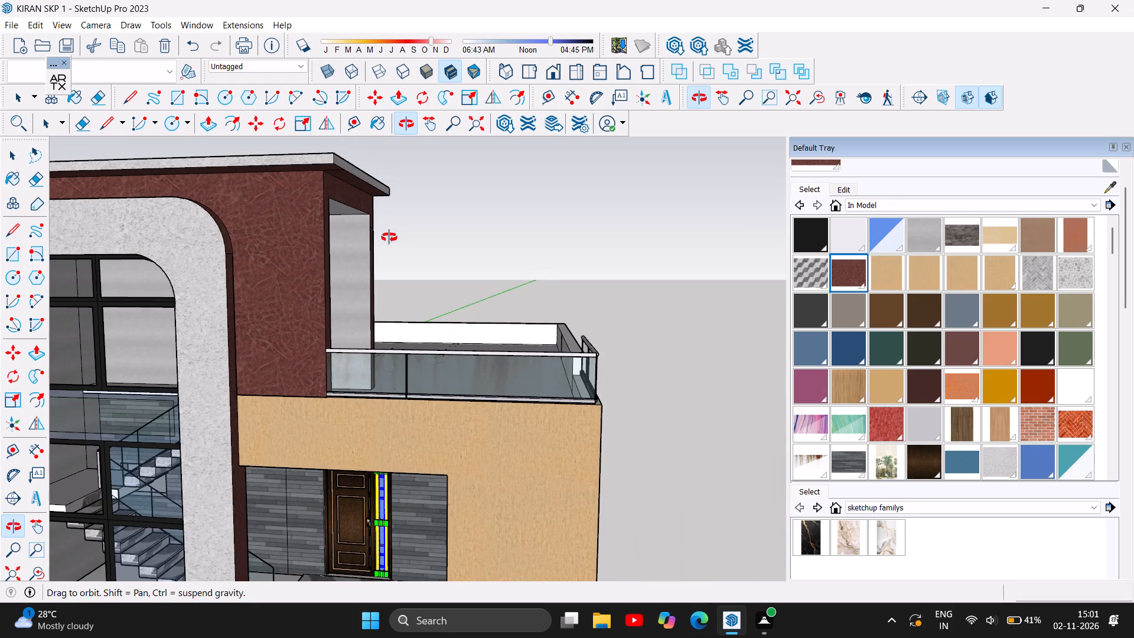
pyautogui.moveTo(283, 181); pyautogui.dragTo(277, 181)
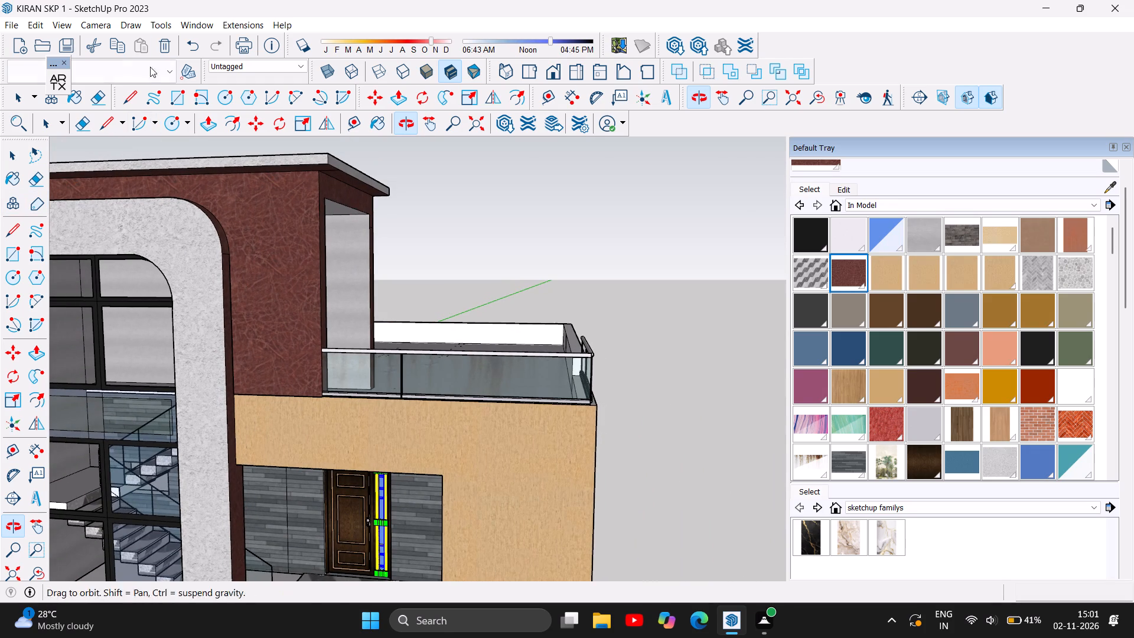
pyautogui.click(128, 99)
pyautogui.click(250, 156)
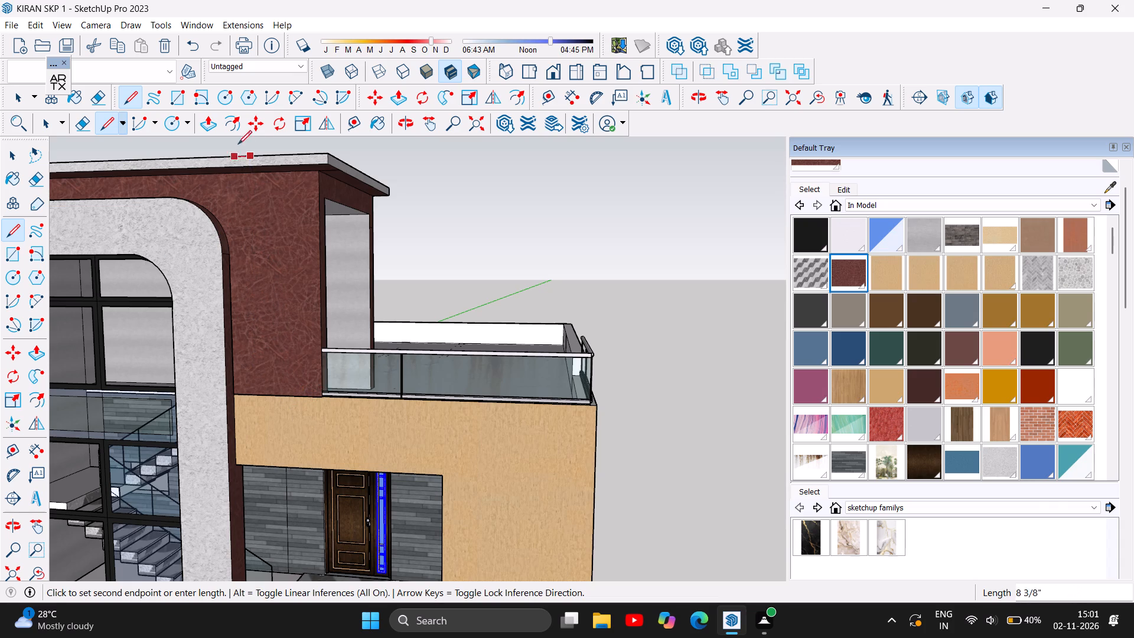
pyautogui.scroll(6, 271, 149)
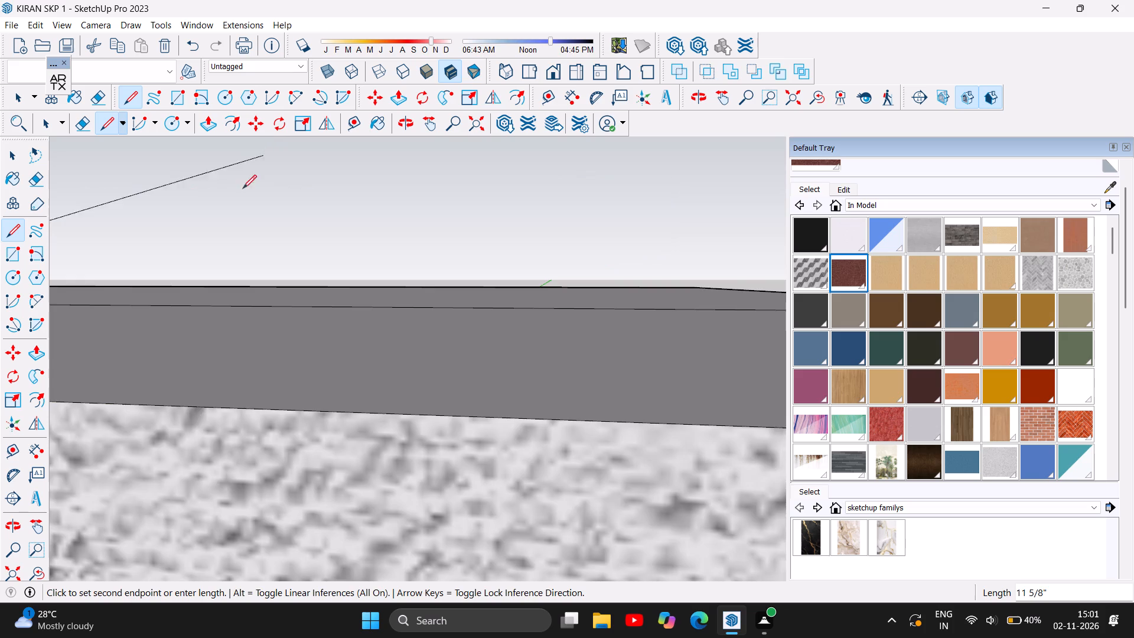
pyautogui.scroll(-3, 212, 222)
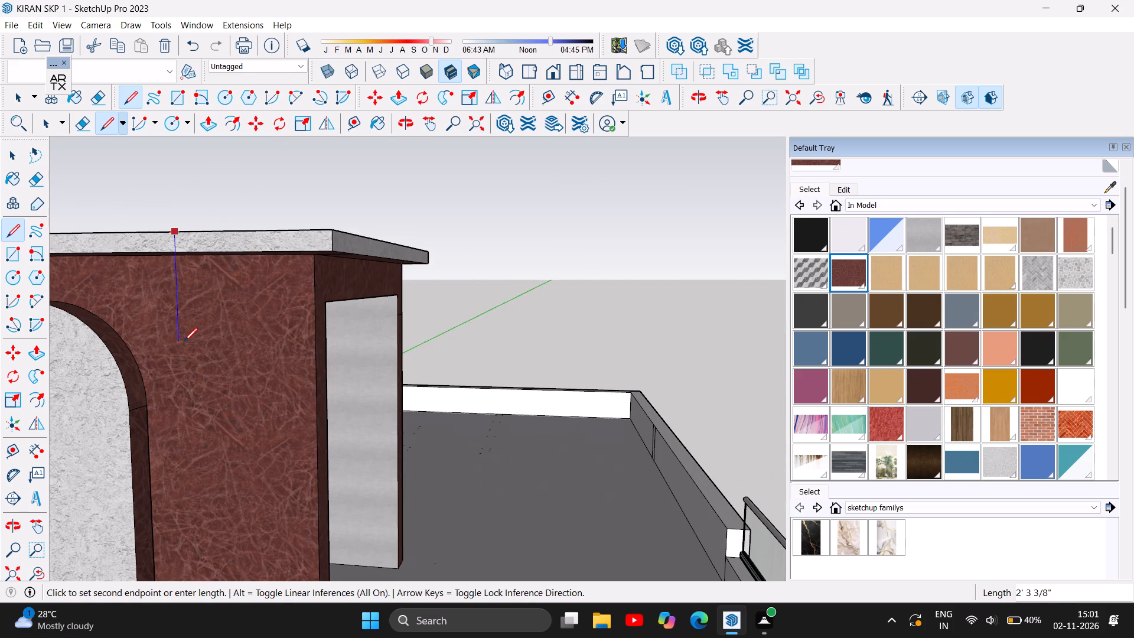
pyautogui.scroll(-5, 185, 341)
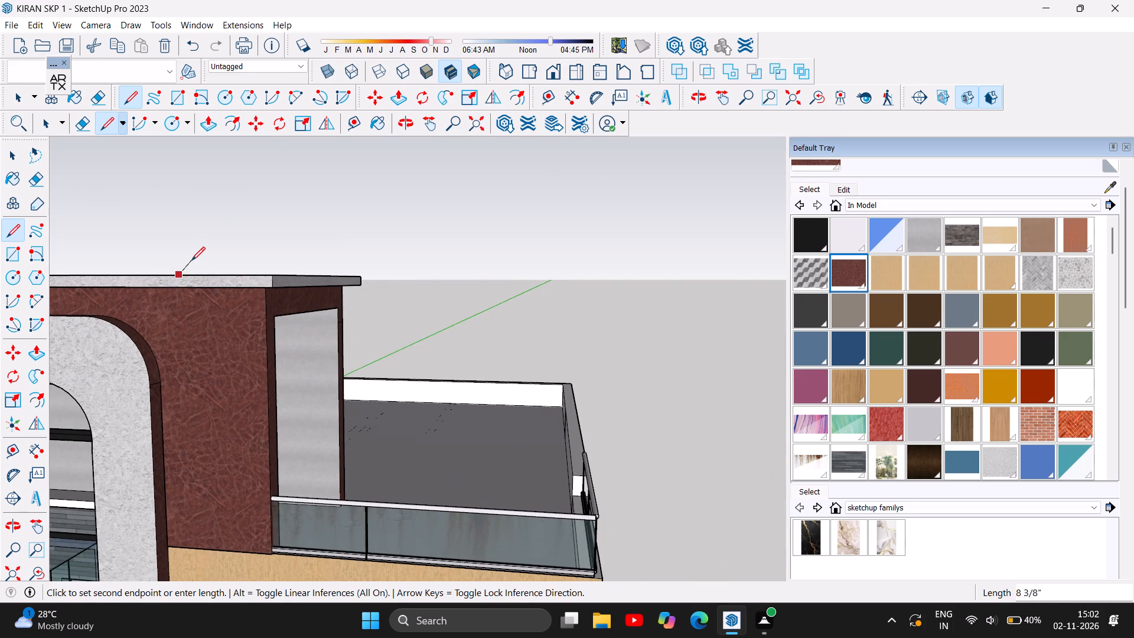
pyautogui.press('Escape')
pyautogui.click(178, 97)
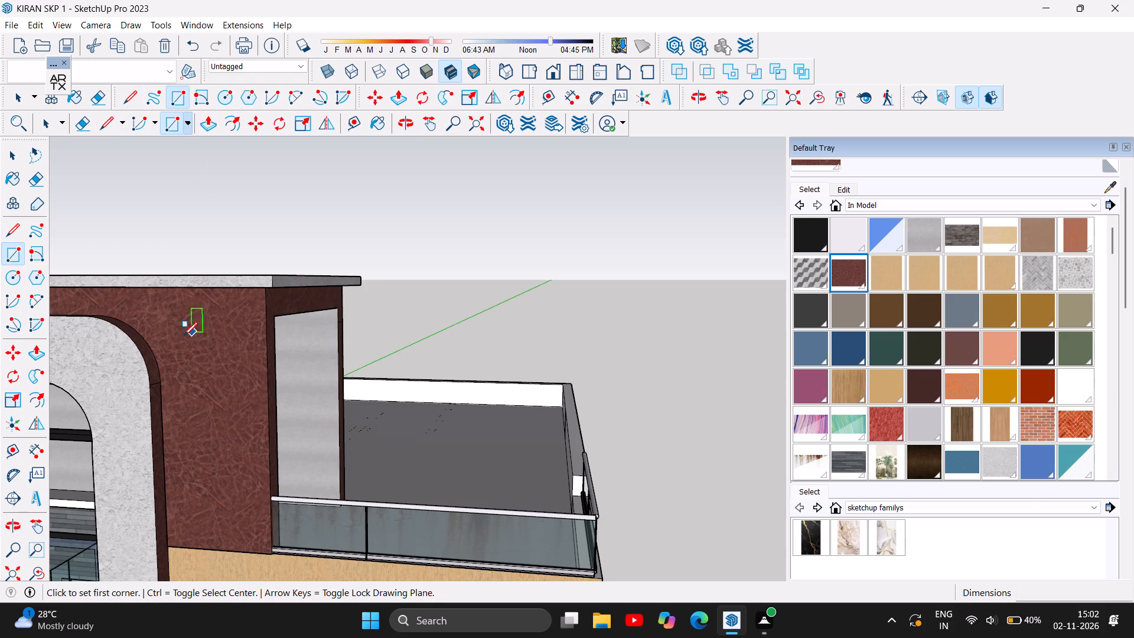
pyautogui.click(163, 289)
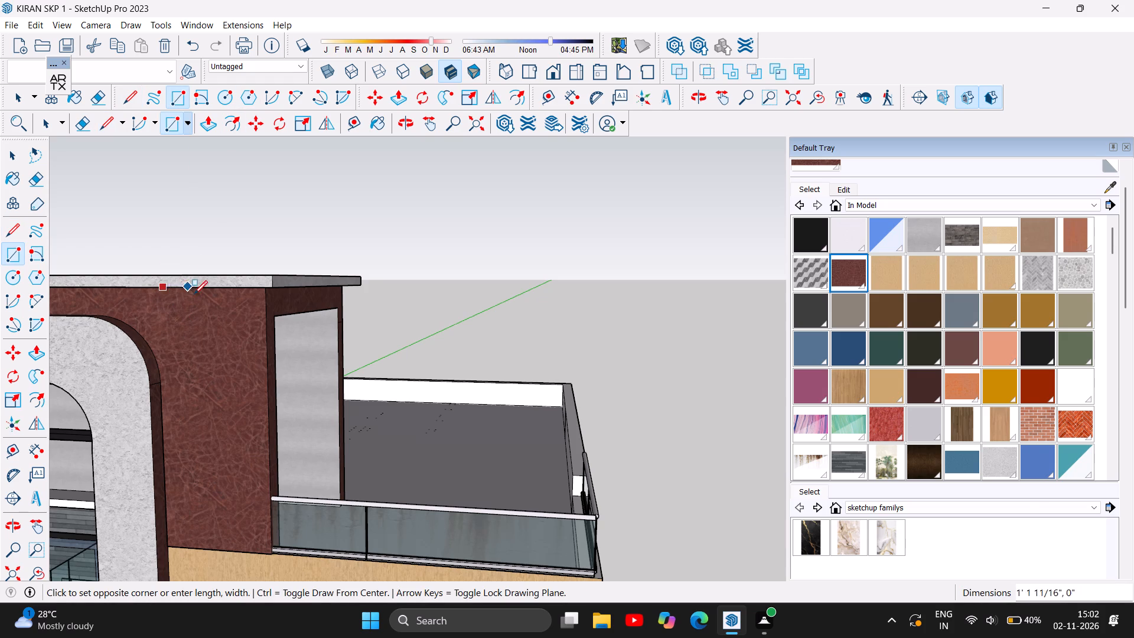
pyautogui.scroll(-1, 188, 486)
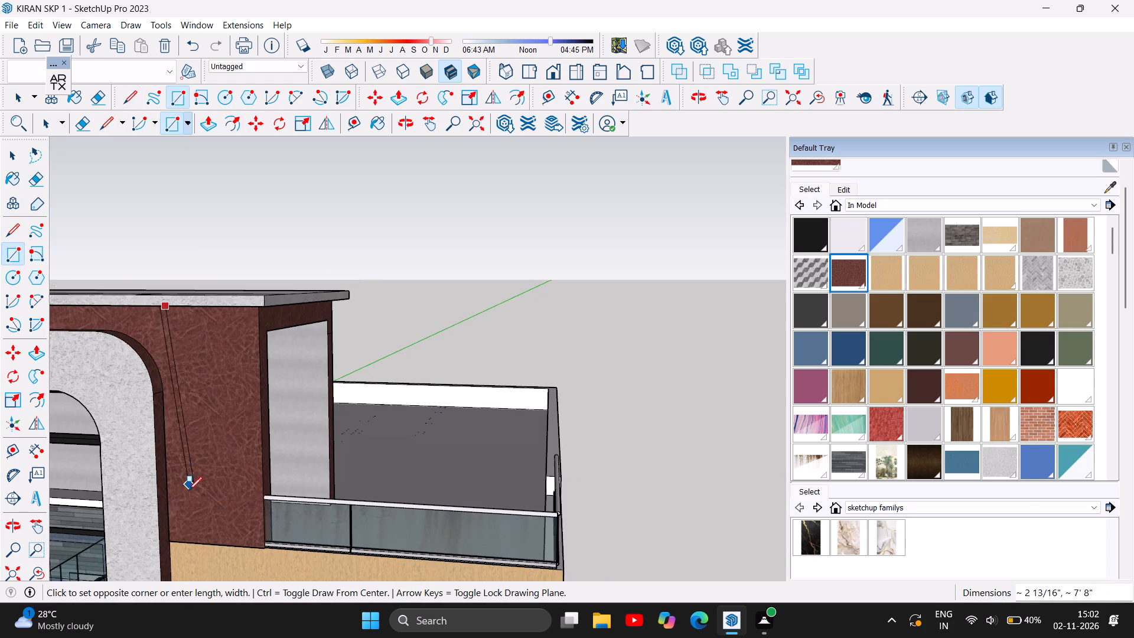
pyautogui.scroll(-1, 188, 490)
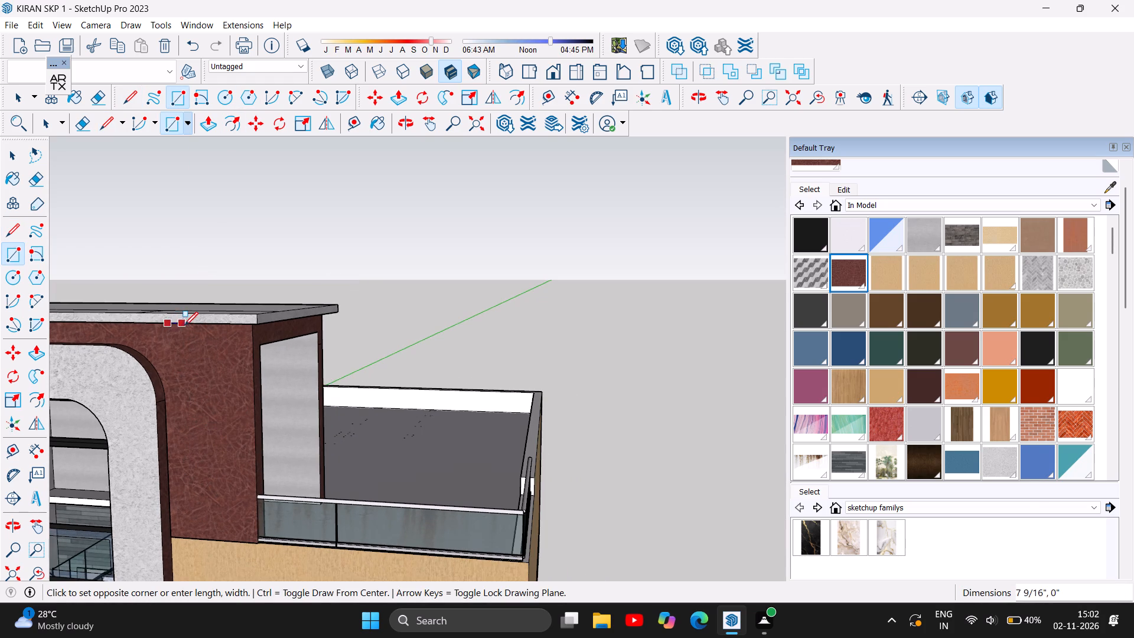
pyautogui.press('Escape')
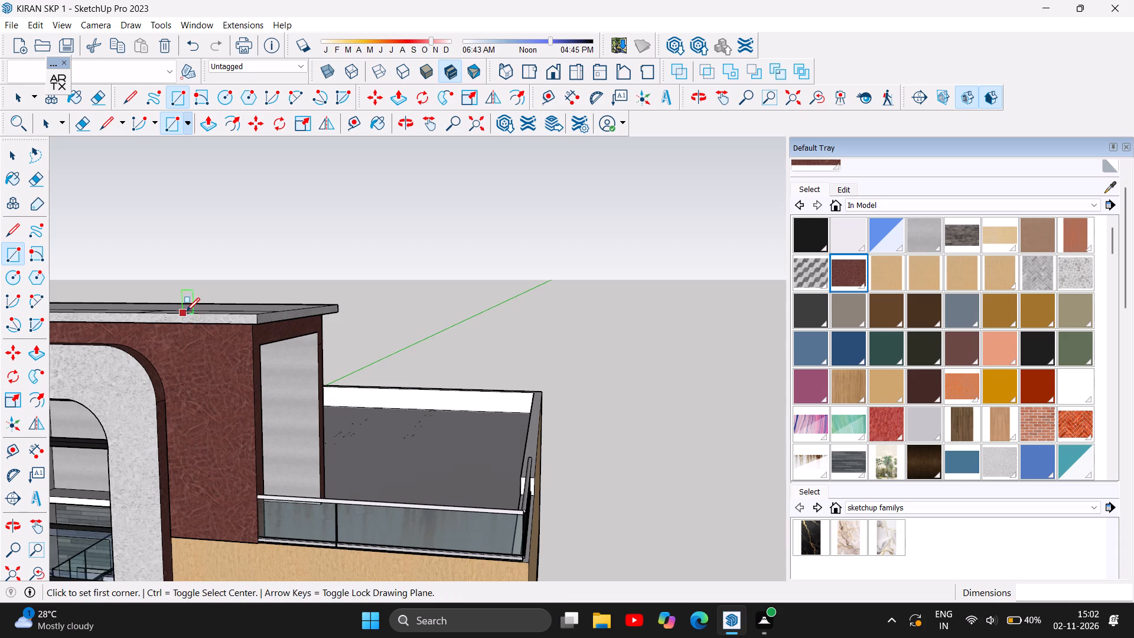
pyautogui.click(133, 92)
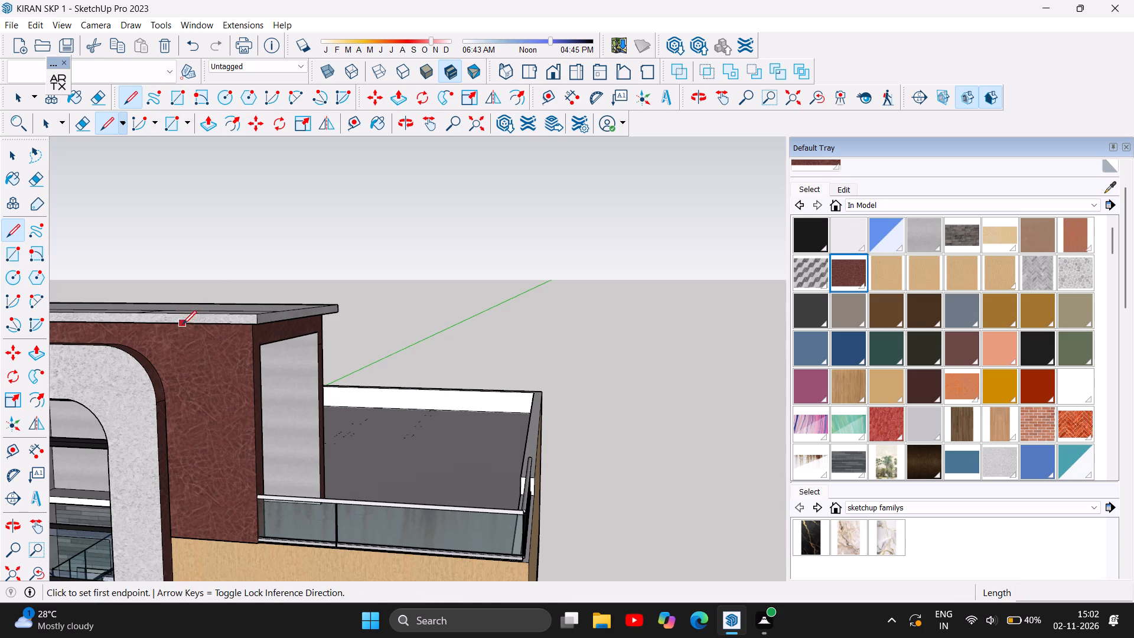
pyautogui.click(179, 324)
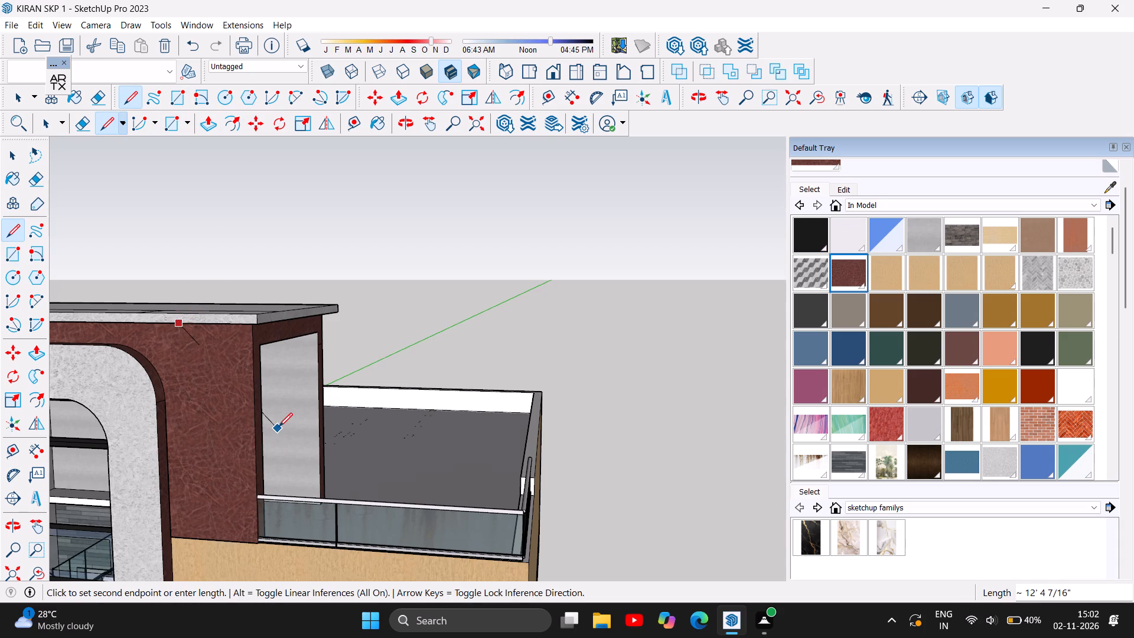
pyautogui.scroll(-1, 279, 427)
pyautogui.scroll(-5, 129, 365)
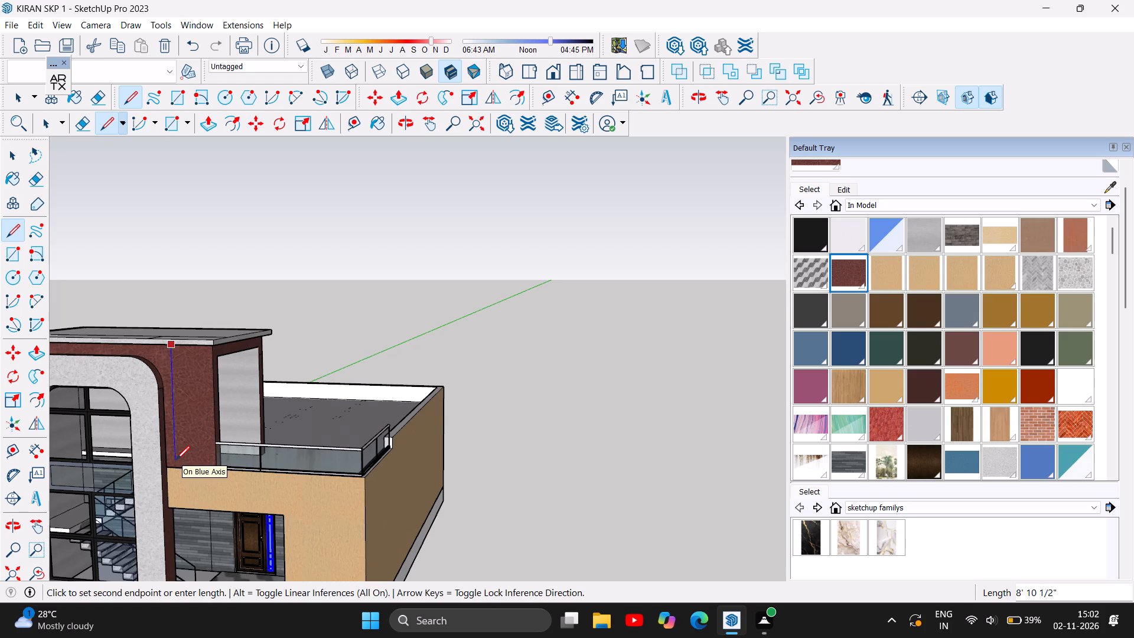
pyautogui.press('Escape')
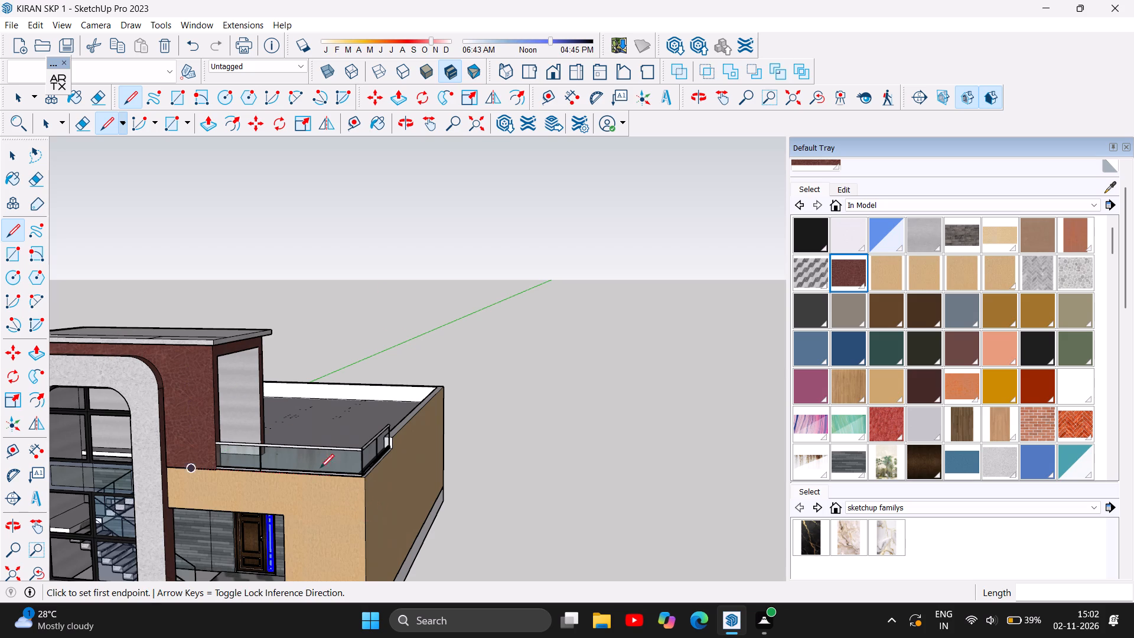
# Draw a horizontal line from the roof slab's lower front edge at the red wall out to above the terrace's outer front corner.
pyautogui.click(216, 344)
pyautogui.click(354, 353)
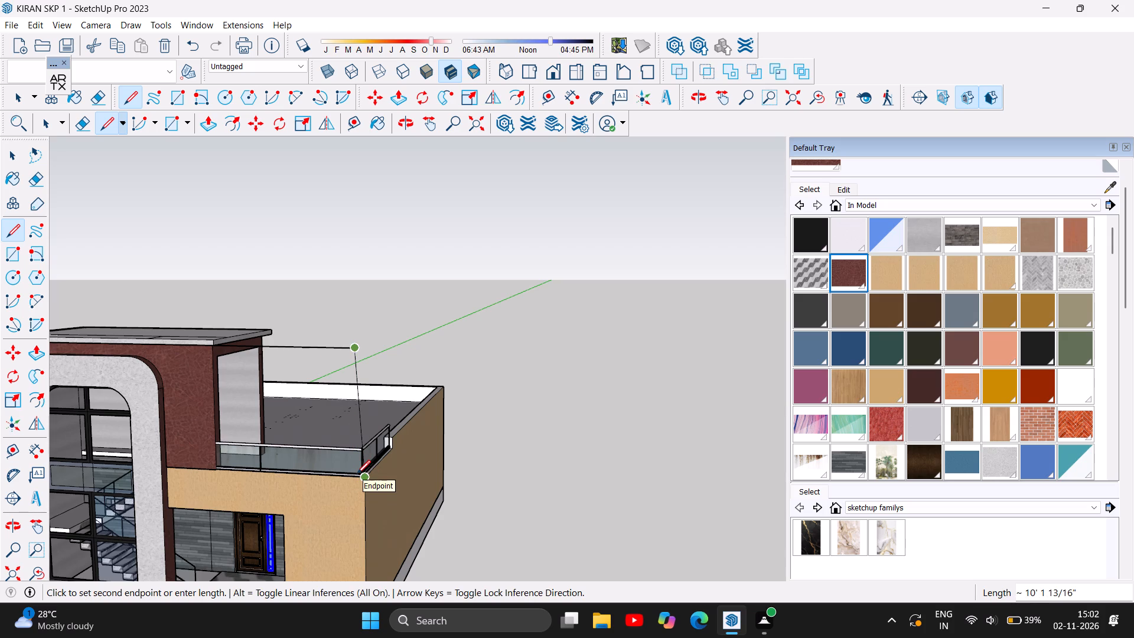
pyautogui.press('Escape')
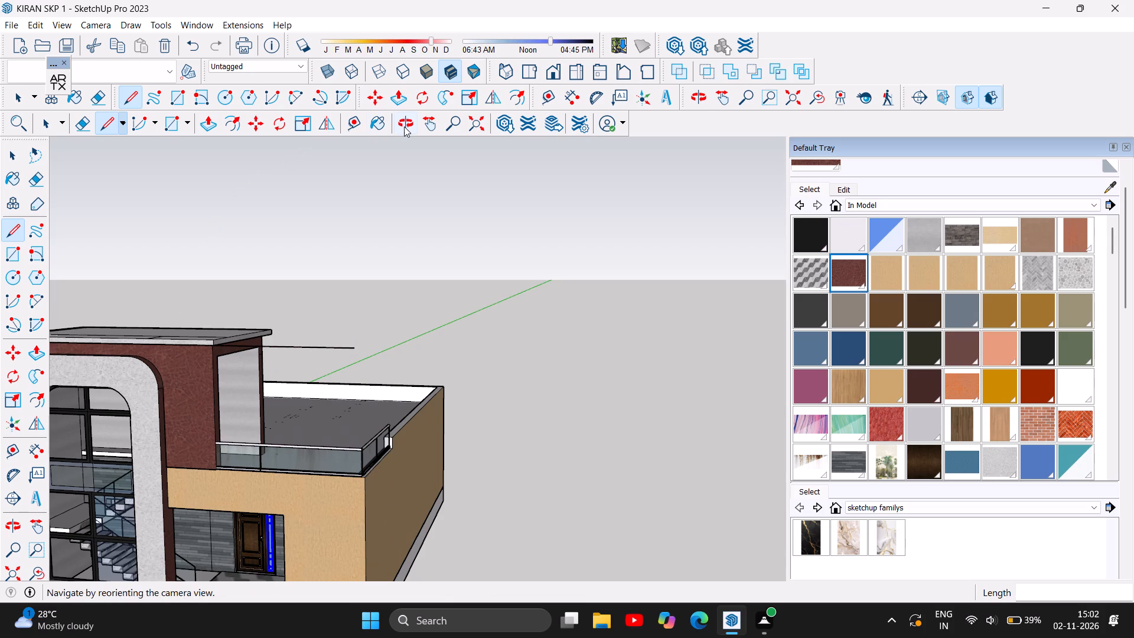
# Draw the post outline from the roof line's outer end: about 19' 4" down, 4" toward the house, and about 18' 4" back up.
pyautogui.click(404, 126)
pyautogui.moveTo(347, 320); pyautogui.dragTo(47, 301)
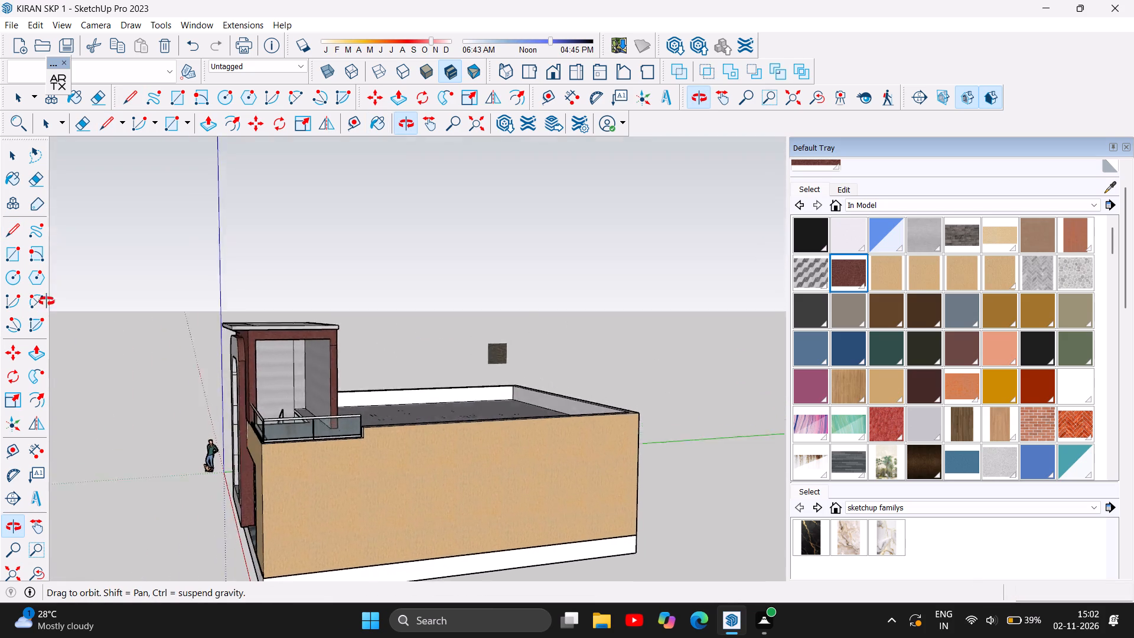
pyautogui.moveTo(47, 301); pyautogui.dragTo(67, 242)
pyautogui.moveTo(209, 345); pyautogui.dragTo(162, 392)
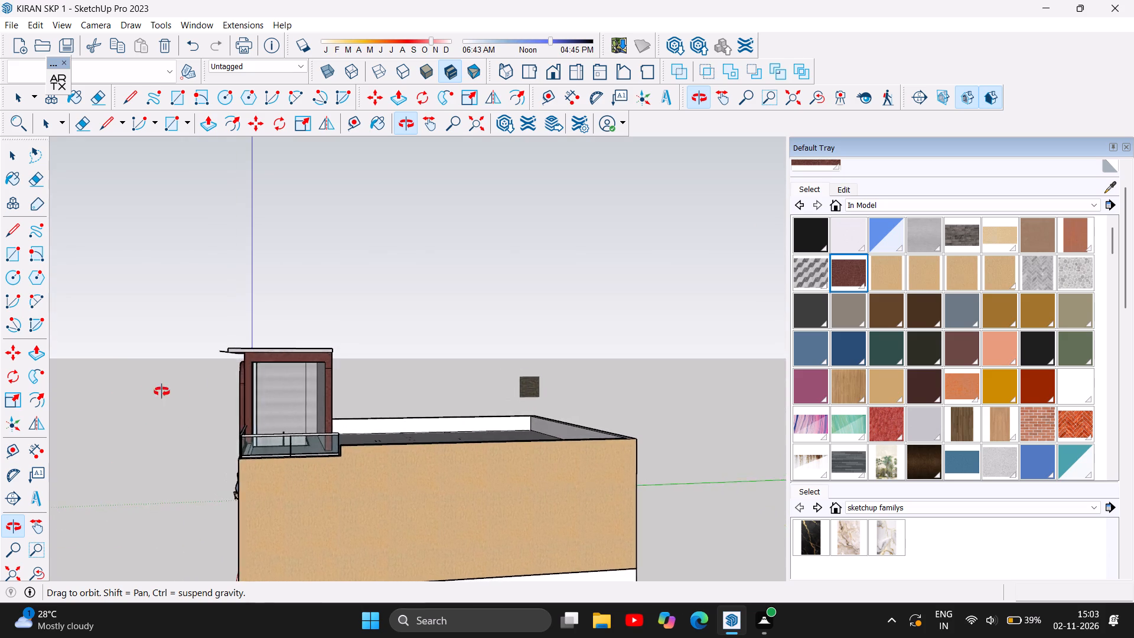
pyautogui.moveTo(162, 392); pyautogui.dragTo(158, 401)
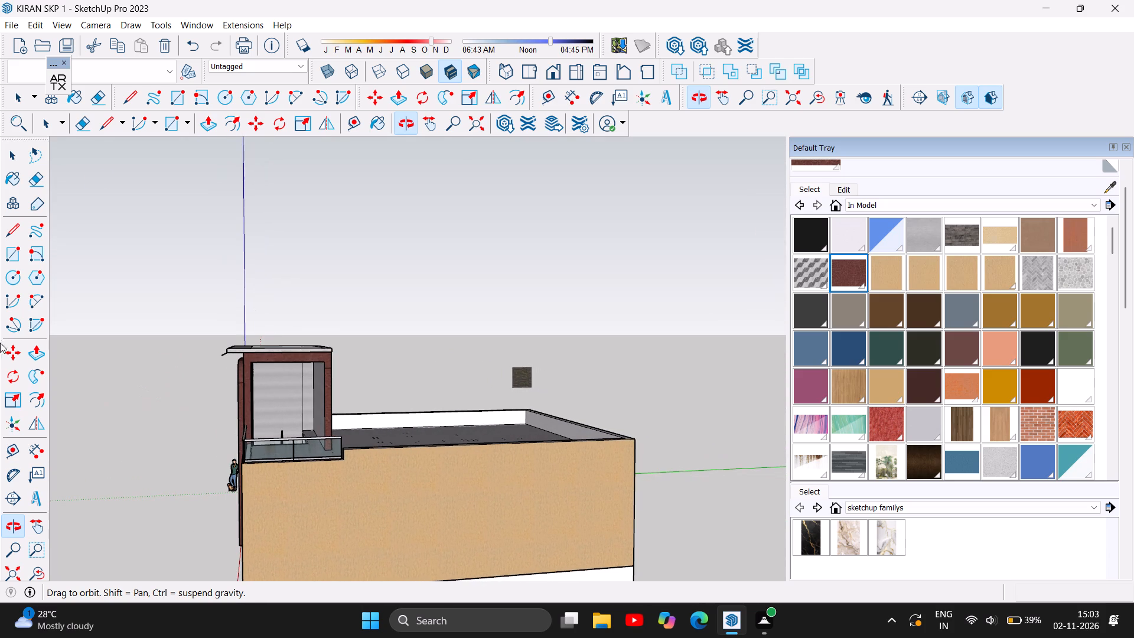
pyautogui.click(130, 104)
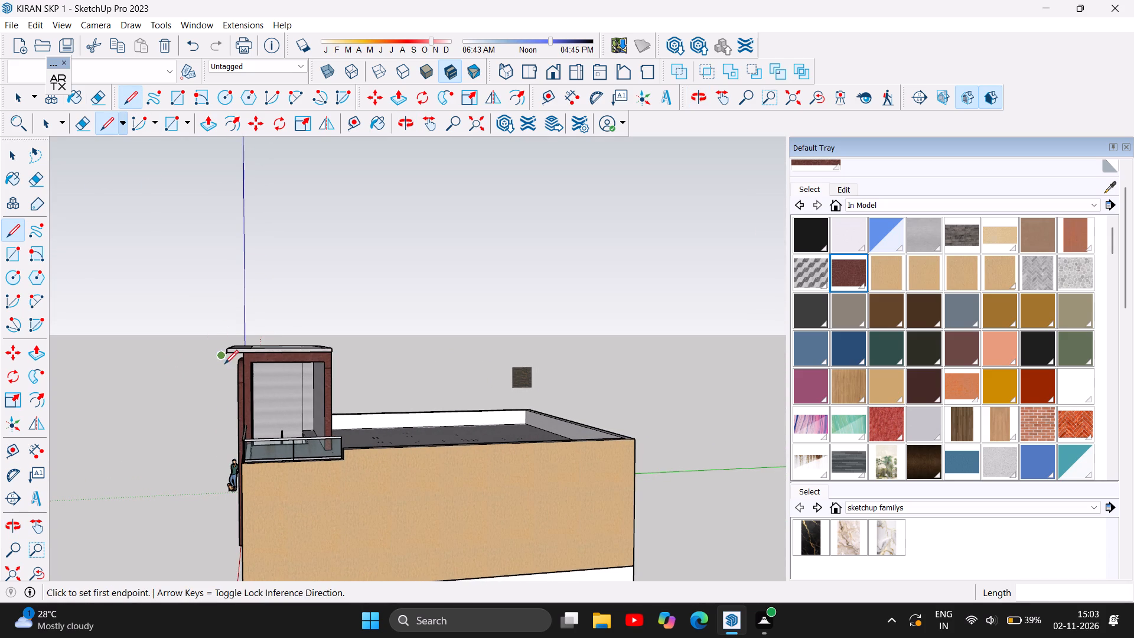
pyautogui.click(221, 357)
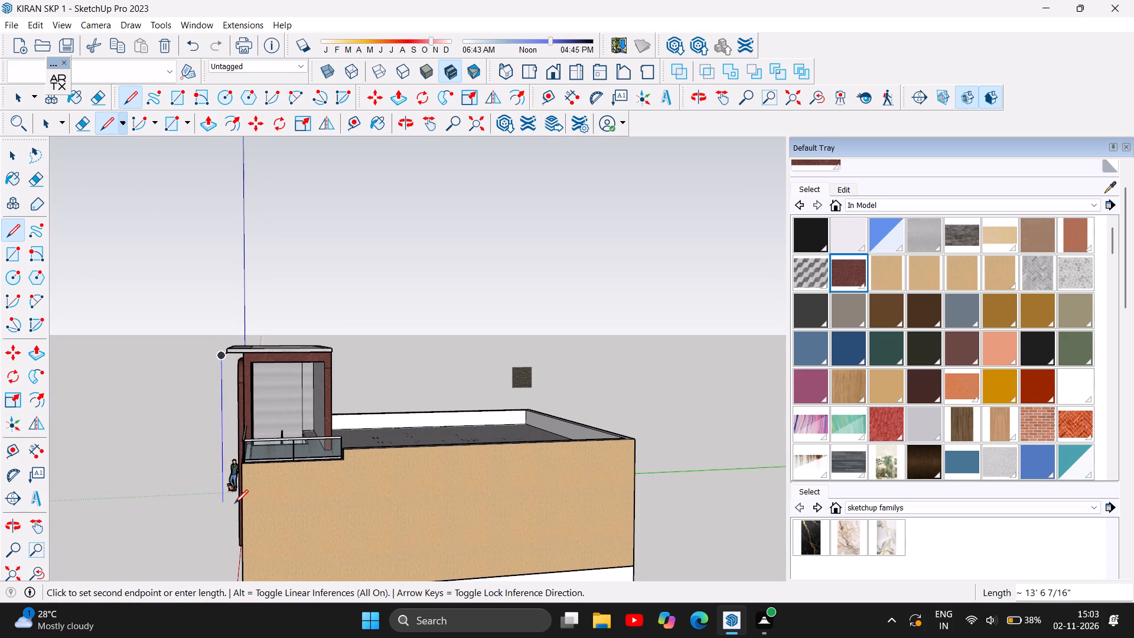
pyautogui.click(233, 567)
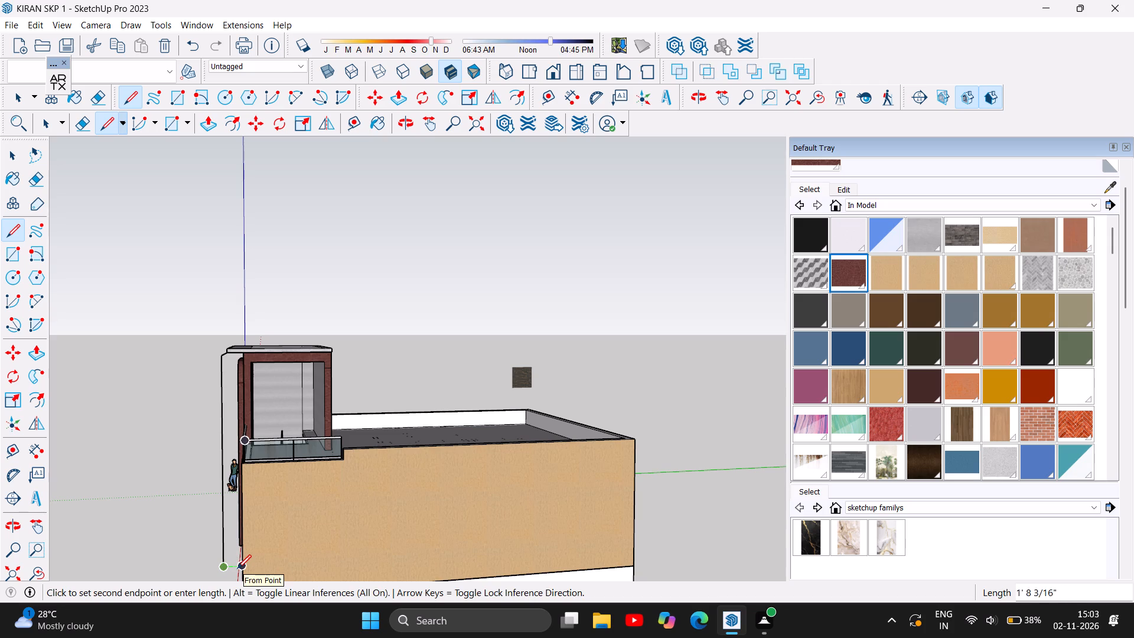
pyautogui.press('4')
pyautogui.press('Return')
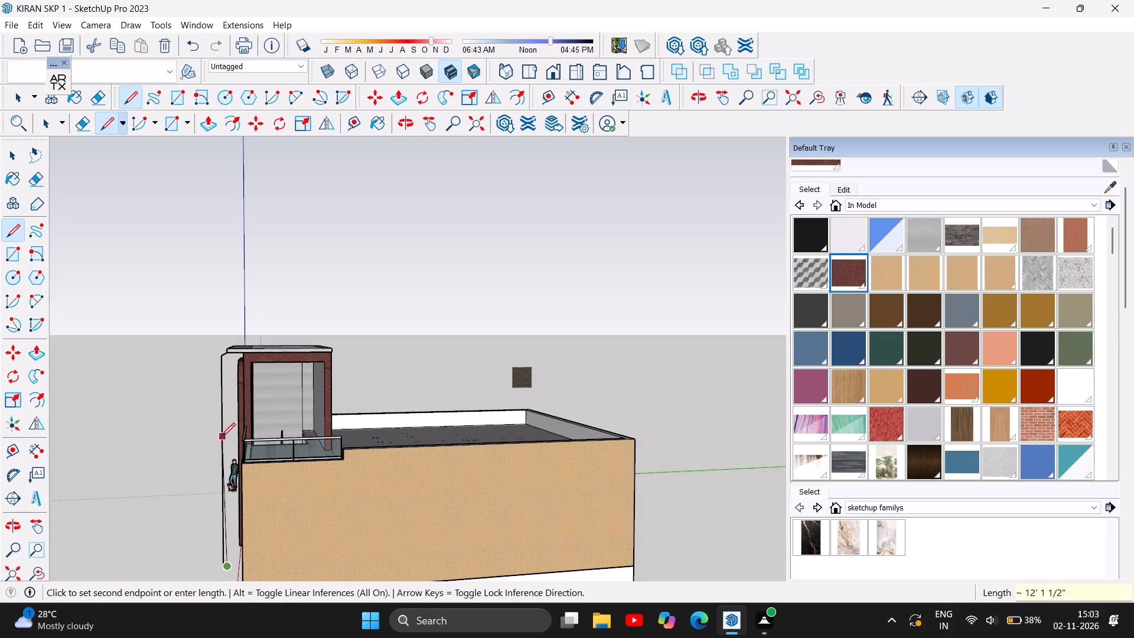
pyautogui.click(229, 370)
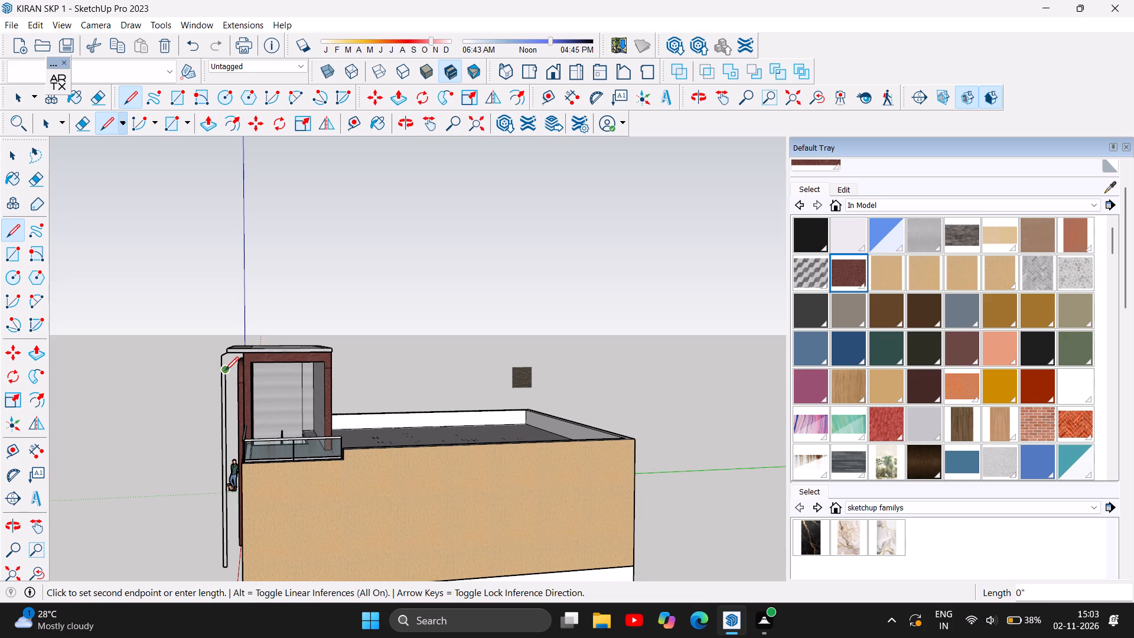
pyautogui.press('Escape')
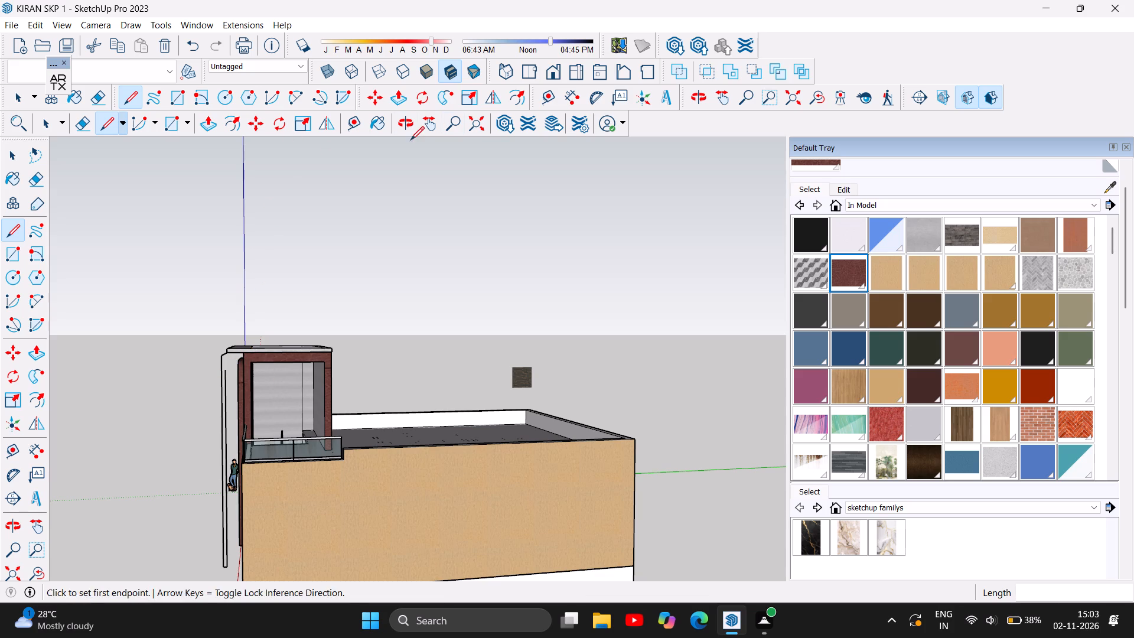
# Extend the roof slab's top front edge about 10' 11" beyond its corner and close the strip with a 5" vertical end edge.
pyautogui.click(408, 127)
pyautogui.moveTo(304, 383); pyautogui.dragTo(690, 363)
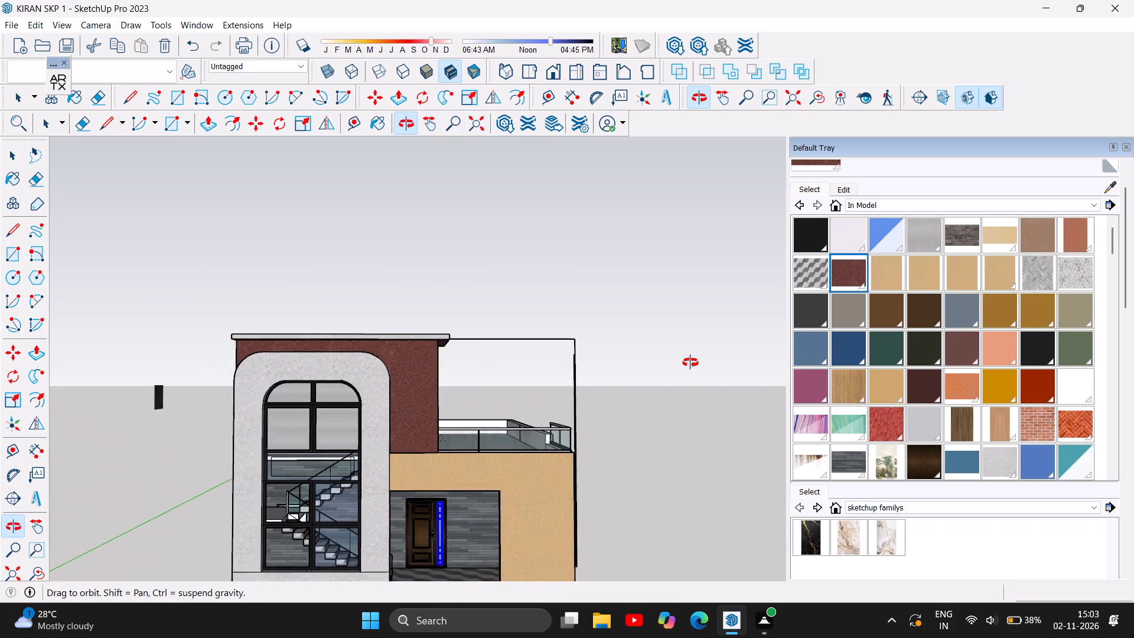
pyautogui.moveTo(690, 363); pyautogui.dragTo(701, 363)
pyautogui.moveTo(504, 416); pyautogui.dragTo(724, 510)
pyautogui.scroll(7, 593, 371)
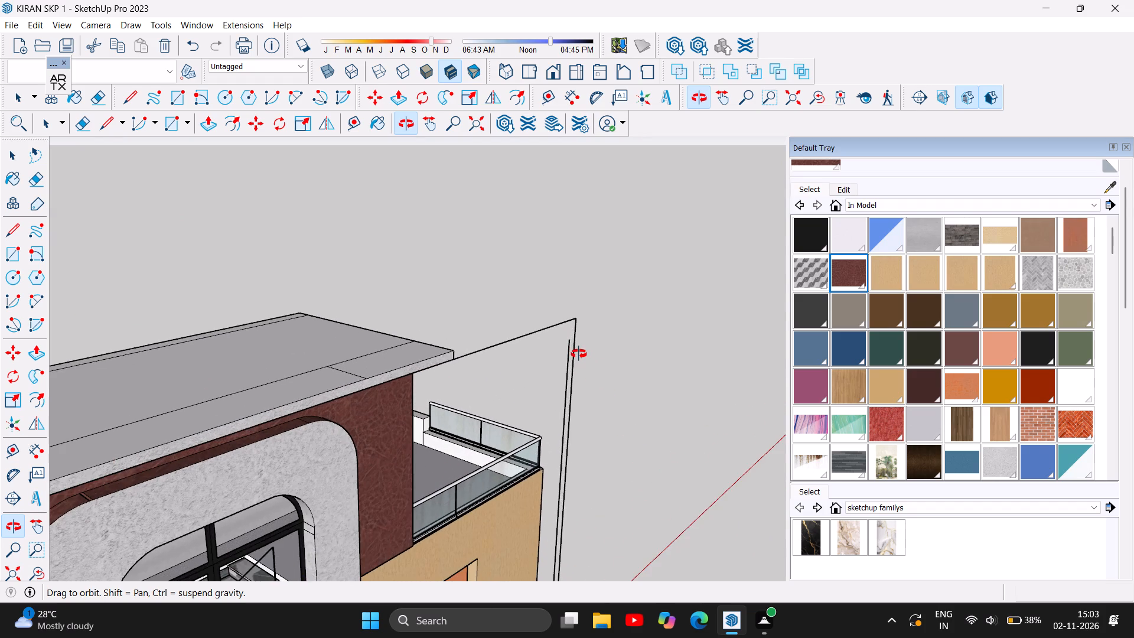
pyautogui.scroll(4, 579, 354)
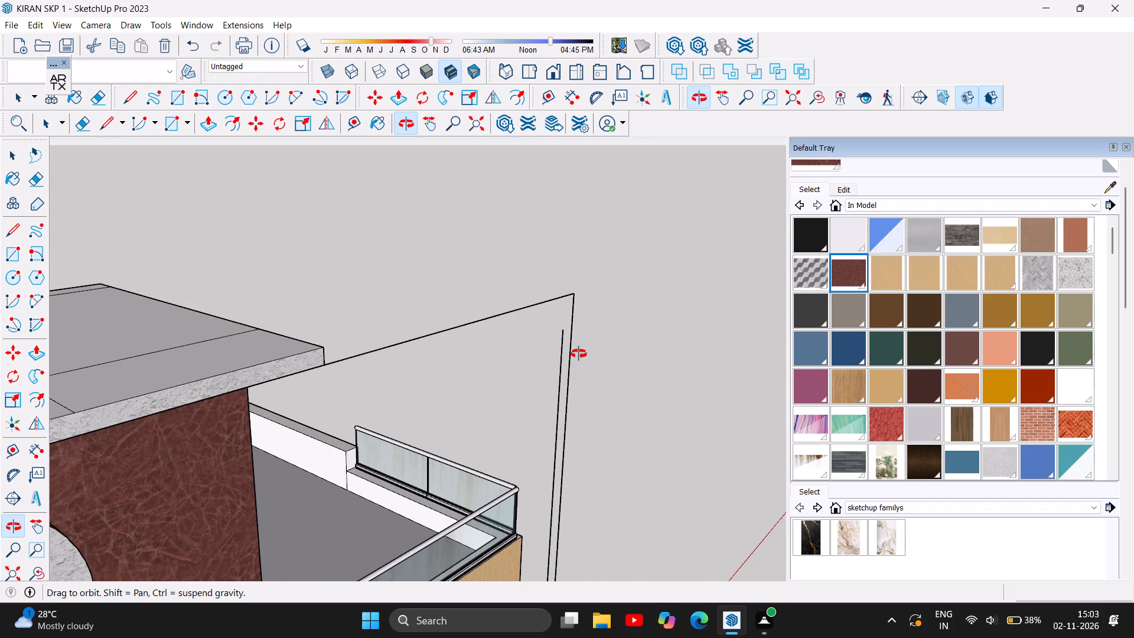
pyautogui.click(126, 96)
pyautogui.click(327, 346)
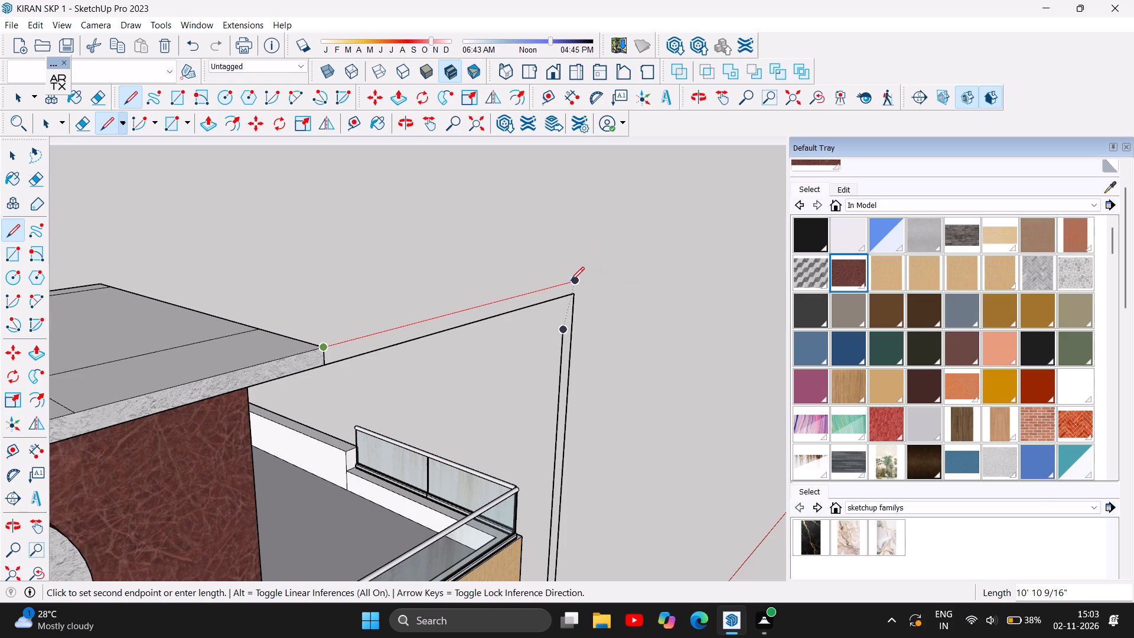
pyautogui.click(571, 281)
pyautogui.click(575, 292)
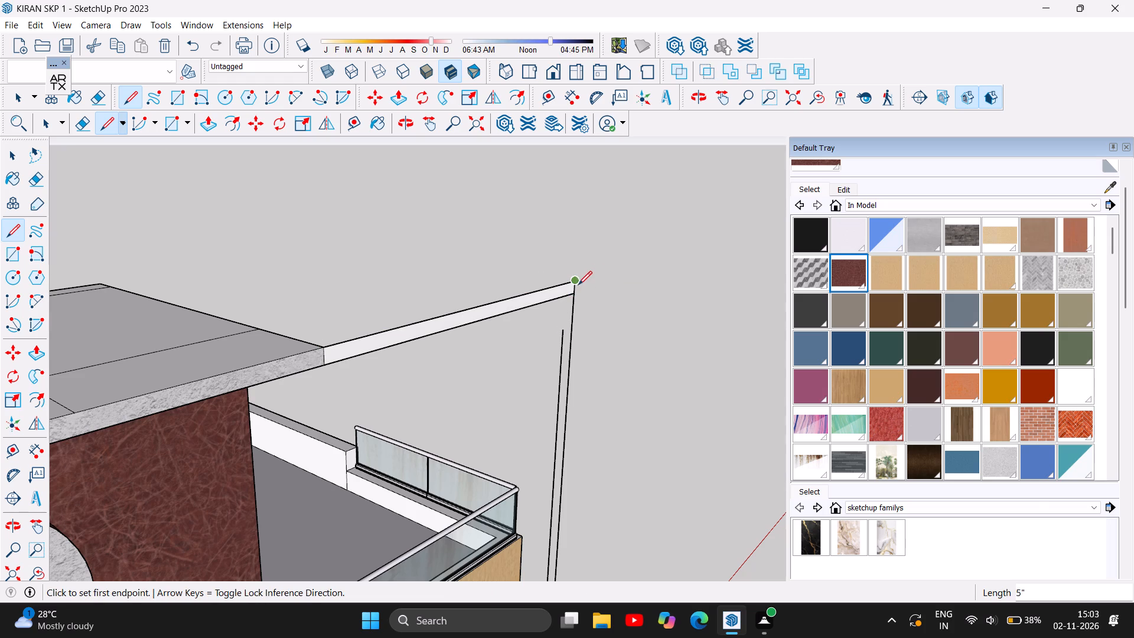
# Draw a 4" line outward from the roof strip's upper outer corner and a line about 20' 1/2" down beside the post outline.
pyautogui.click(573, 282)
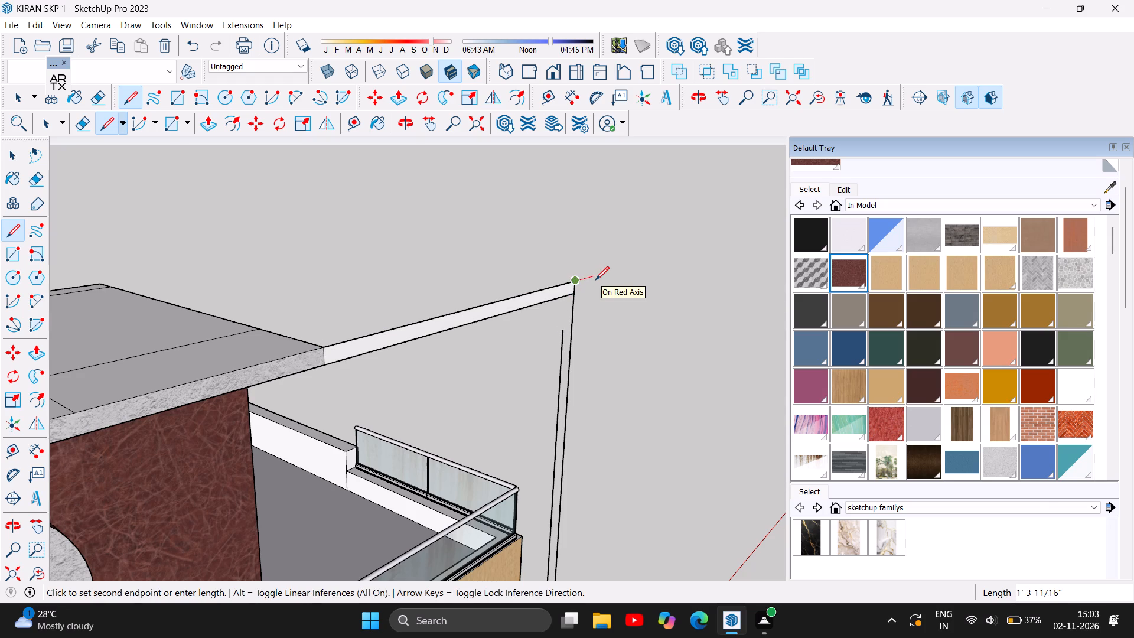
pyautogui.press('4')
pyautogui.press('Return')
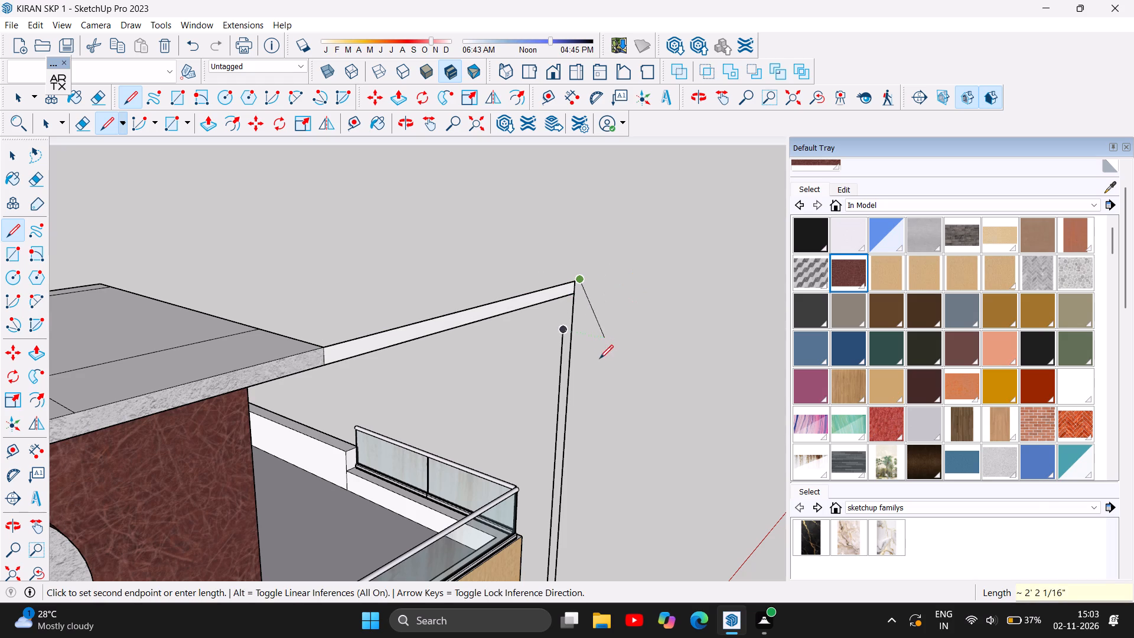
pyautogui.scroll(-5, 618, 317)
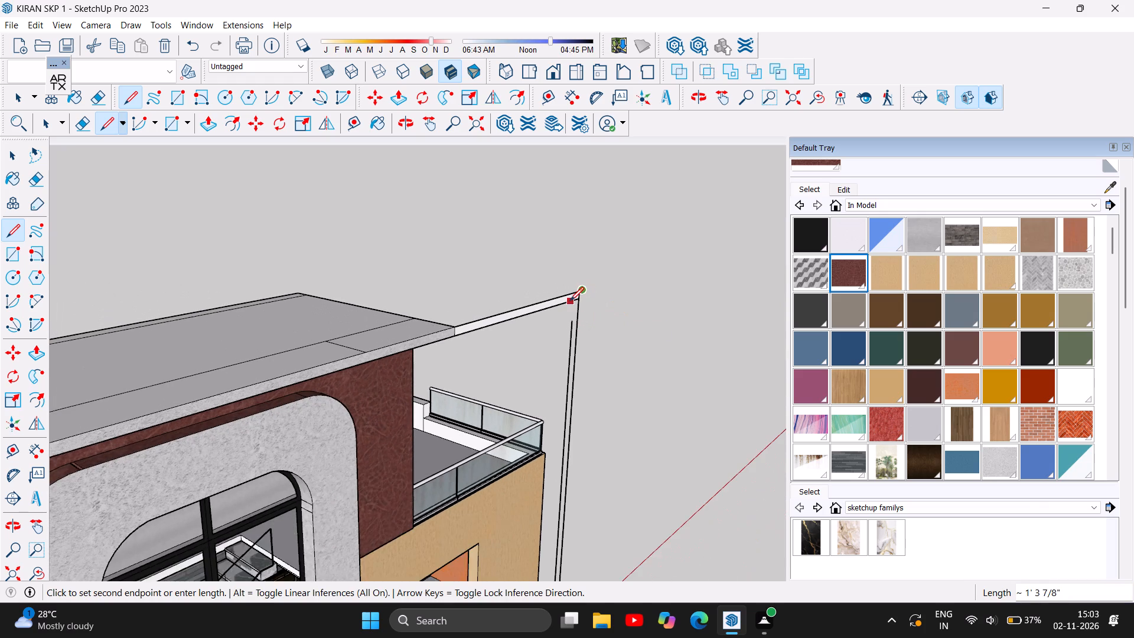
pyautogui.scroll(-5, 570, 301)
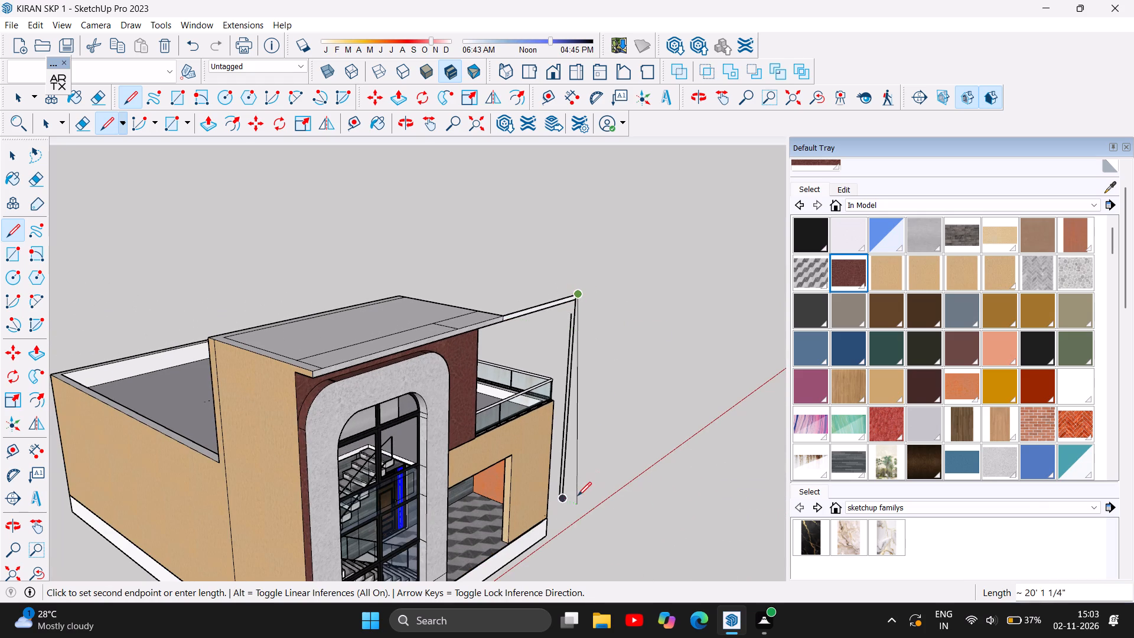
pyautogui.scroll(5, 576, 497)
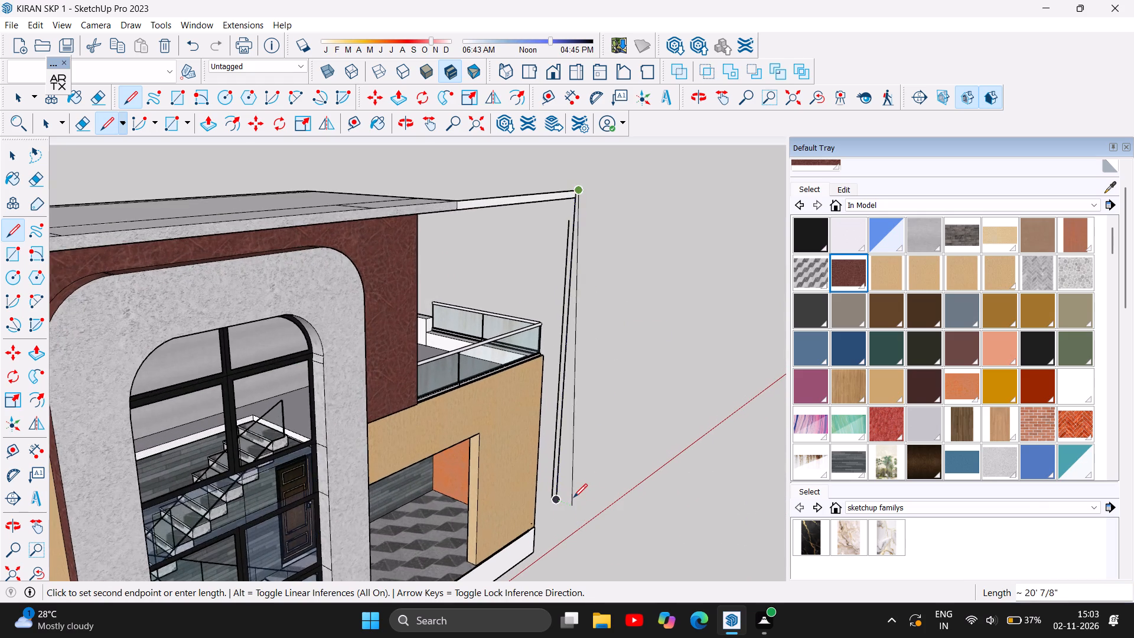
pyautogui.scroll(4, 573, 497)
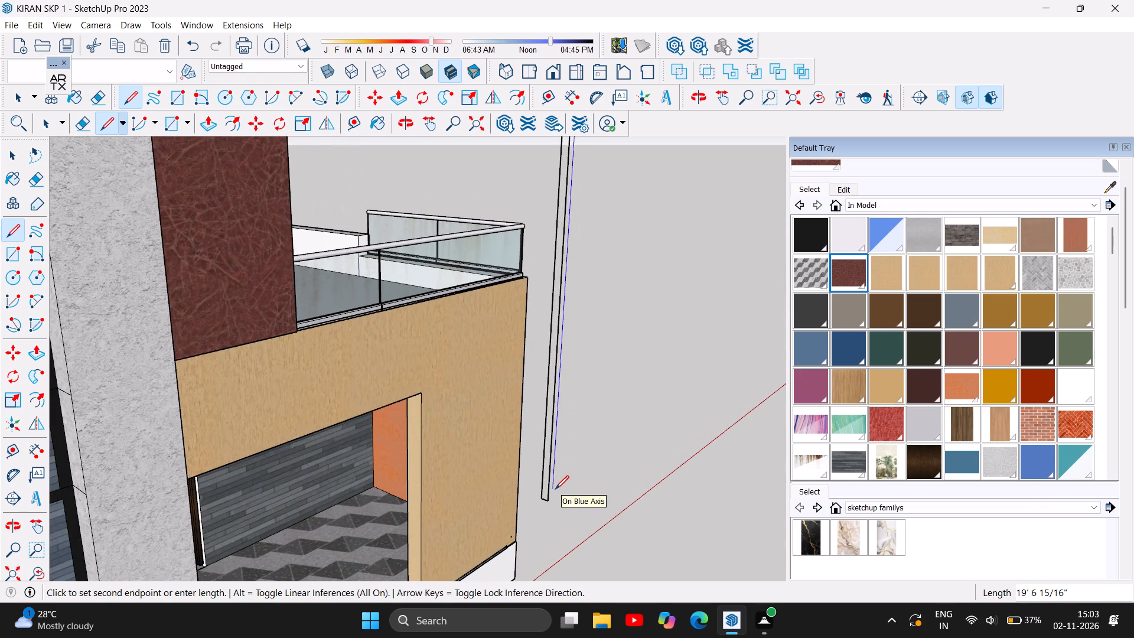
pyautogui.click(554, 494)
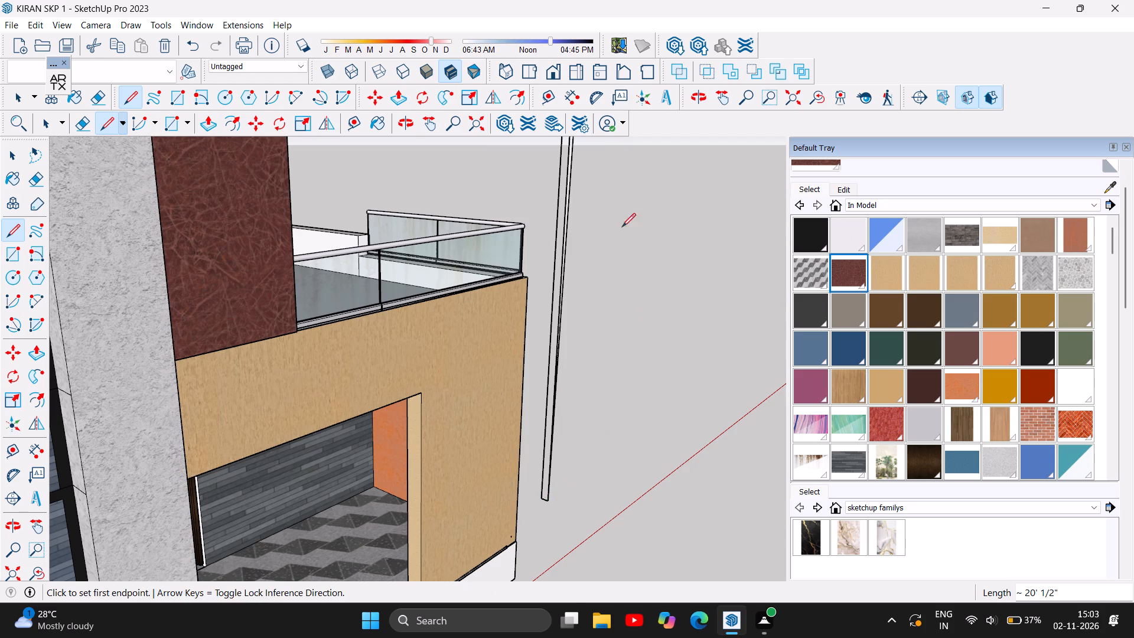
# Delete the vertical lines of the post outline below the roof strip's outer end.
pyautogui.click(406, 129)
pyautogui.moveTo(633, 310); pyautogui.dragTo(422, 299)
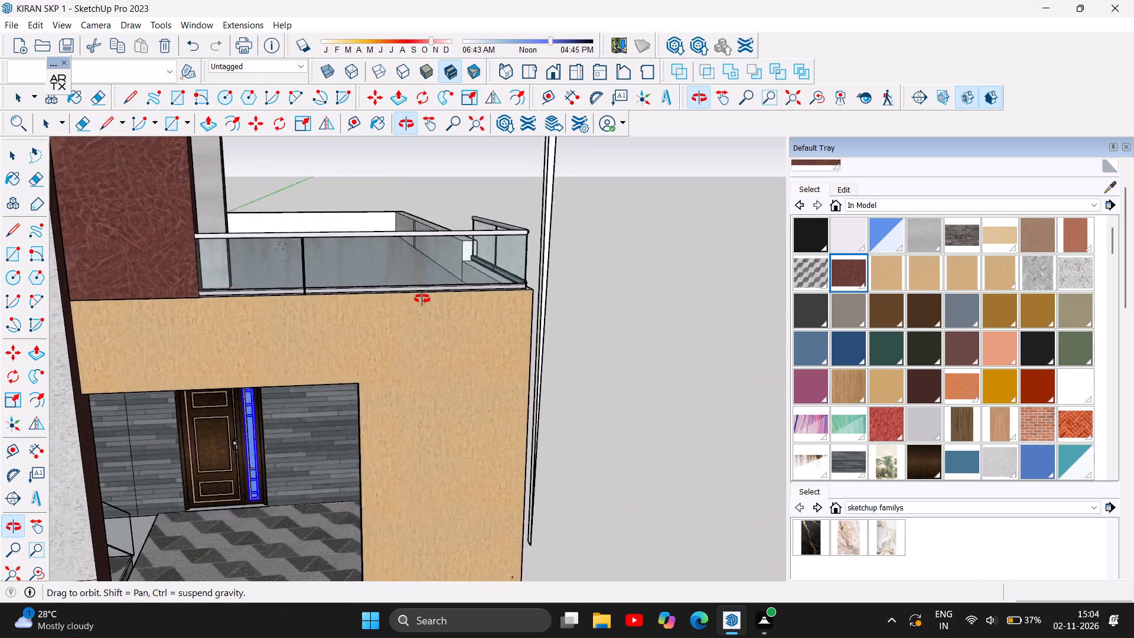
pyautogui.moveTo(422, 299); pyautogui.dragTo(398, 301)
pyautogui.scroll(-5, 442, 369)
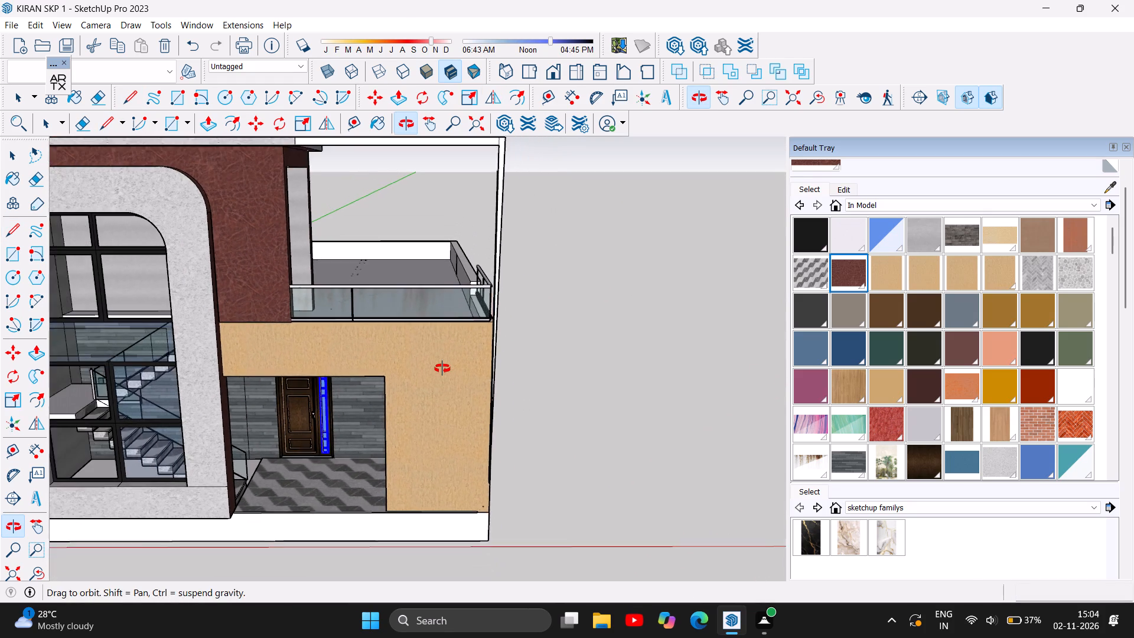
pyautogui.scroll(-3, 442, 369)
pyautogui.scroll(4, 573, 304)
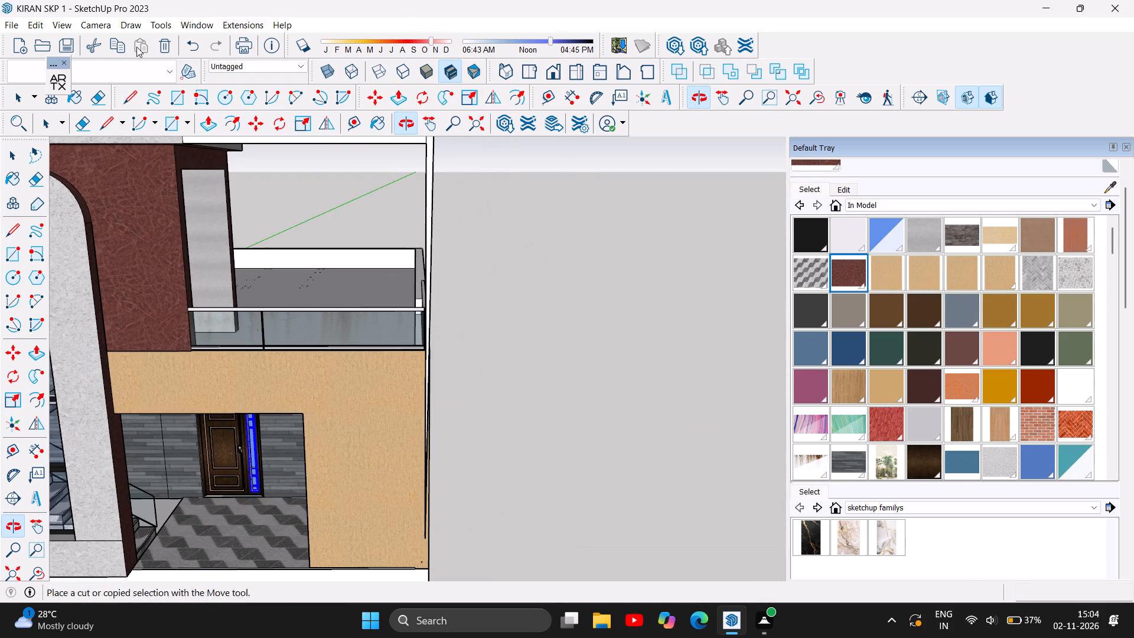
pyautogui.click(15, 102)
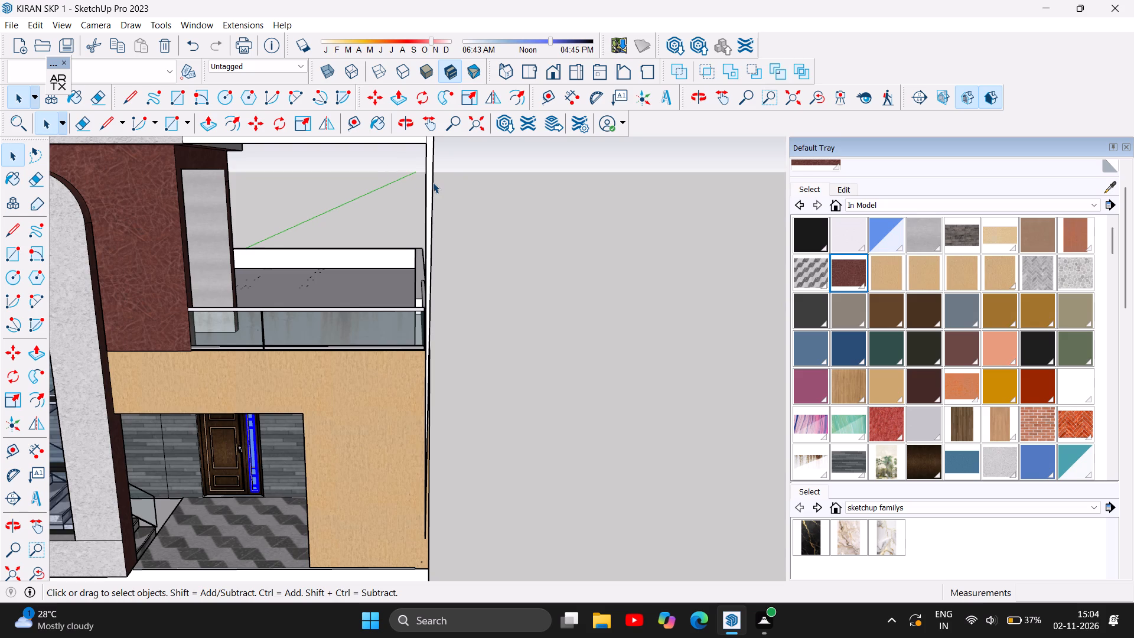
pyautogui.click(434, 183)
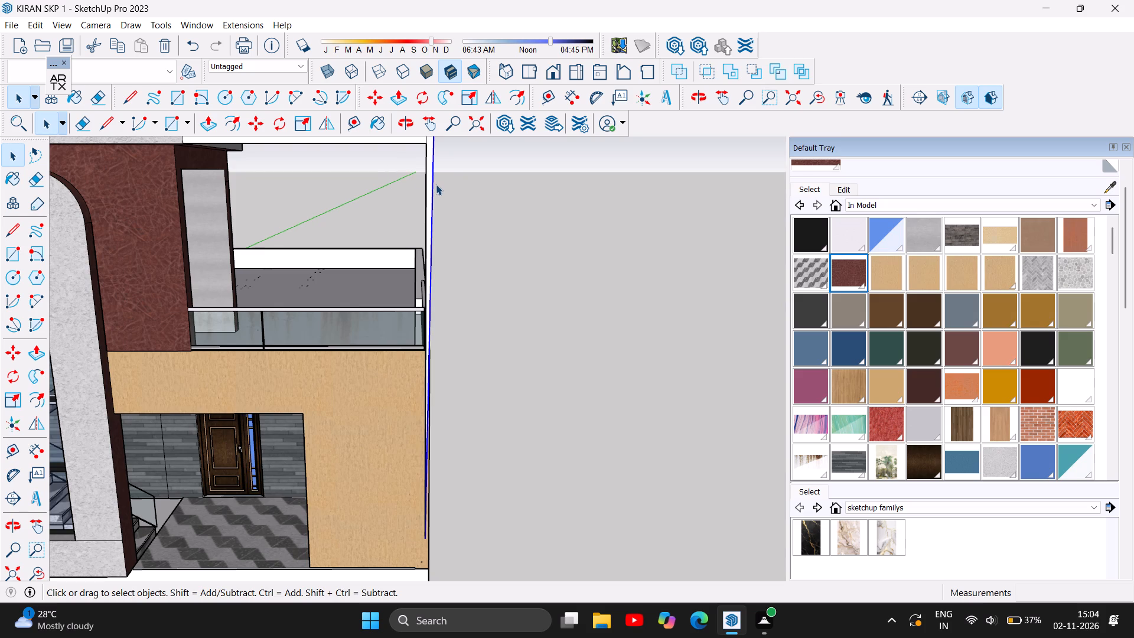
pyautogui.press('Delete')
pyautogui.scroll(-3, 439, 215)
pyautogui.scroll(2, 471, 155)
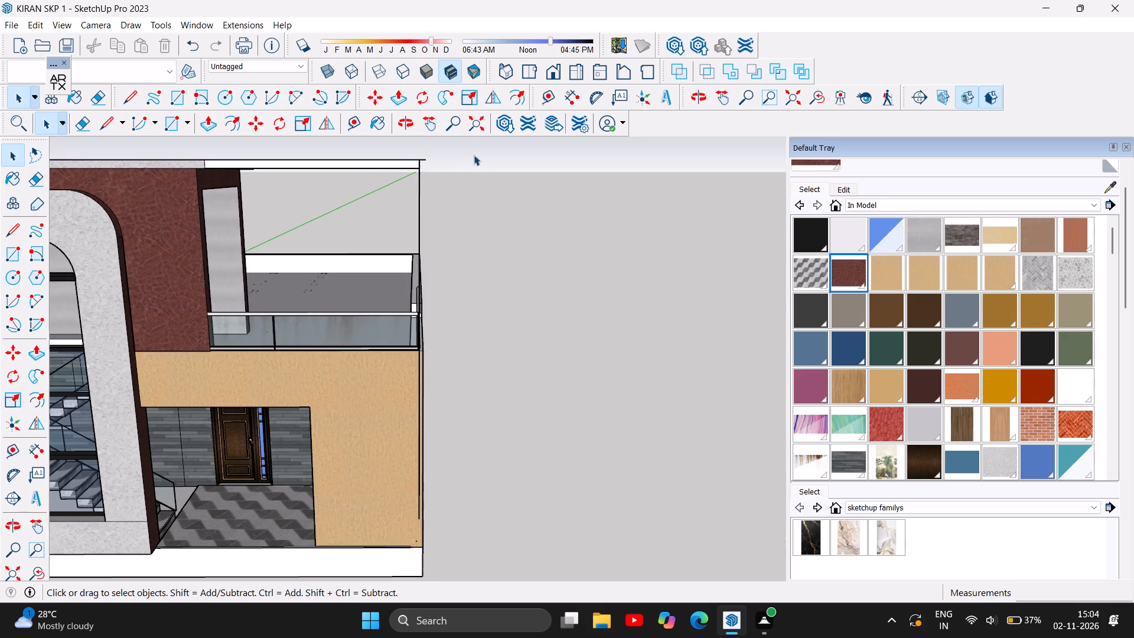
pyautogui.click(418, 197)
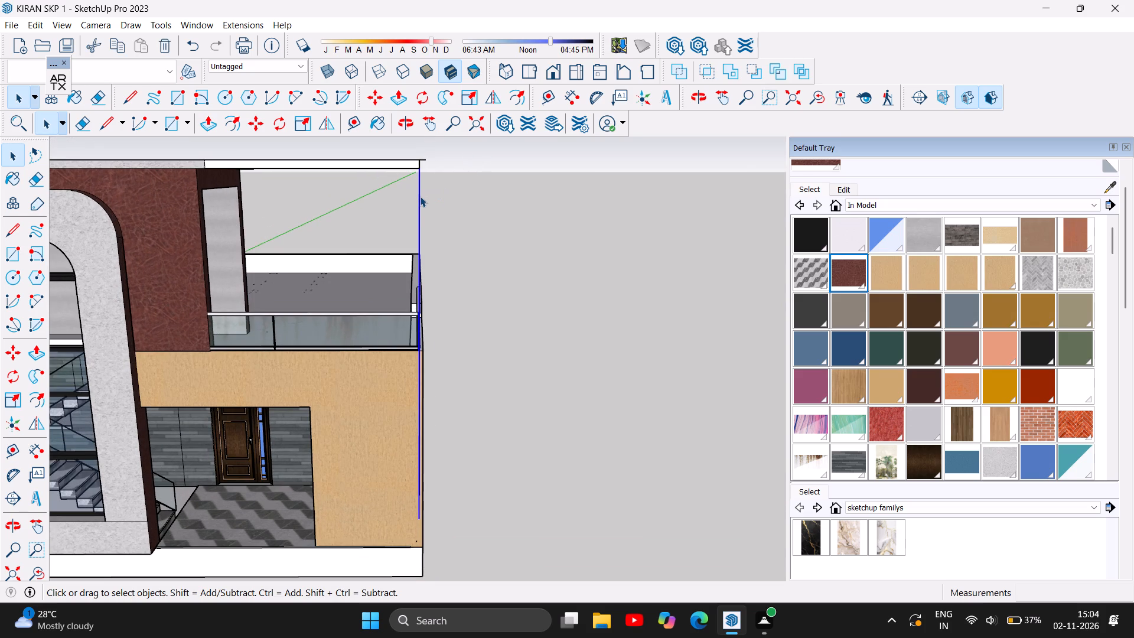
pyautogui.press('Delete')
pyautogui.click(419, 201)
pyautogui.press('Delete')
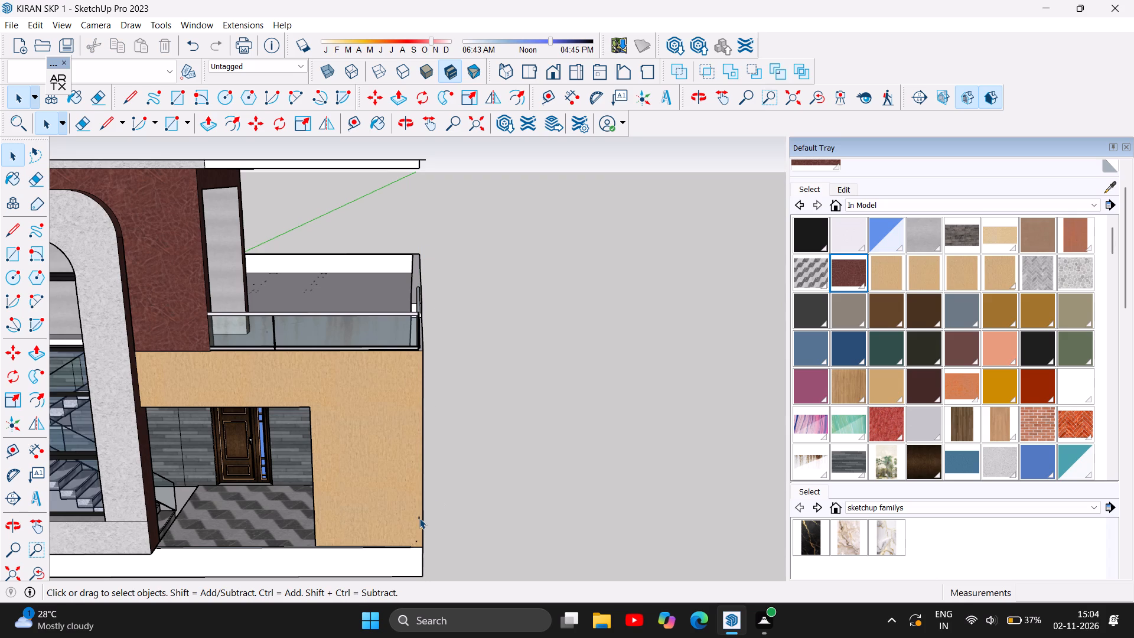
# Delete the leftover short edges near the wall base and the short 4" line at the roof strip's outer end.
pyautogui.click(419, 518)
pyautogui.press('Delete')
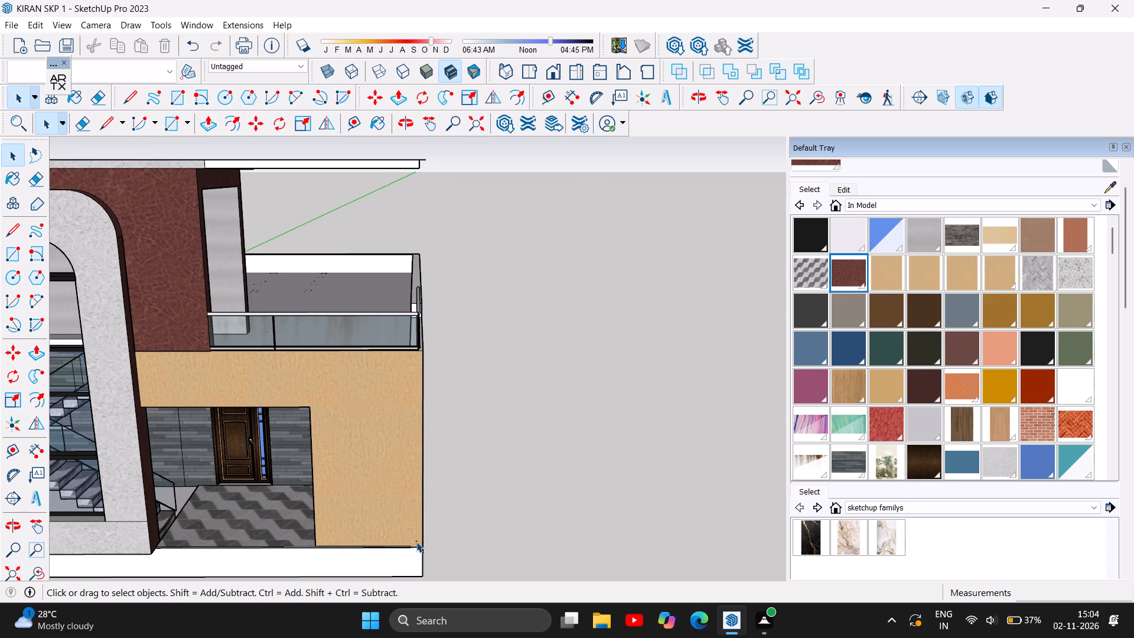
pyautogui.click(416, 542)
pyautogui.press('Delete')
pyautogui.click(422, 157)
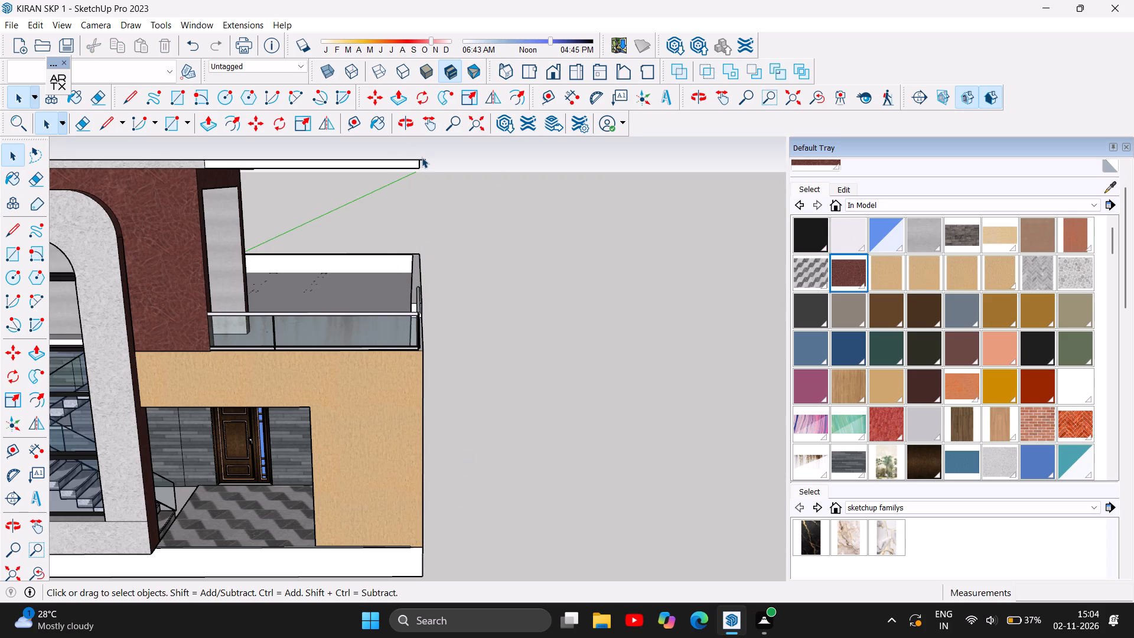
pyautogui.click(421, 158)
pyautogui.press('Delete')
# Push/Pull the back face of the roof strip above the terrace about 5 7/16" to form a thin beam.
pyautogui.click(409, 126)
pyautogui.moveTo(359, 215); pyautogui.dragTo(0, 255)
pyautogui.moveTo(341, 175); pyautogui.dragTo(217, 178)
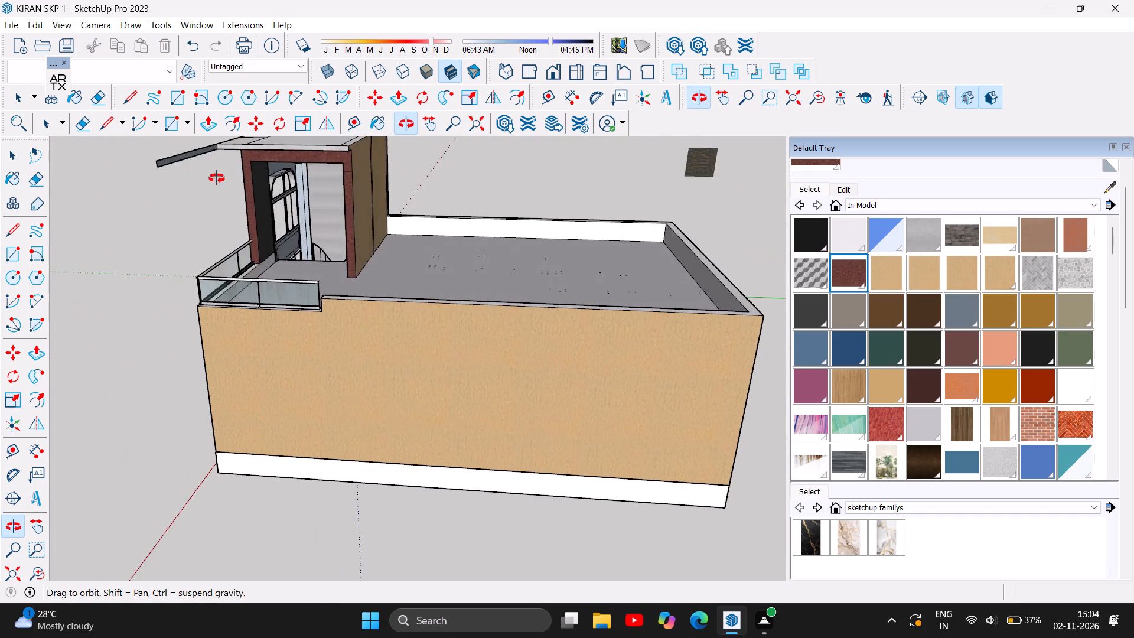
pyautogui.moveTo(217, 178); pyautogui.dragTo(278, 197)
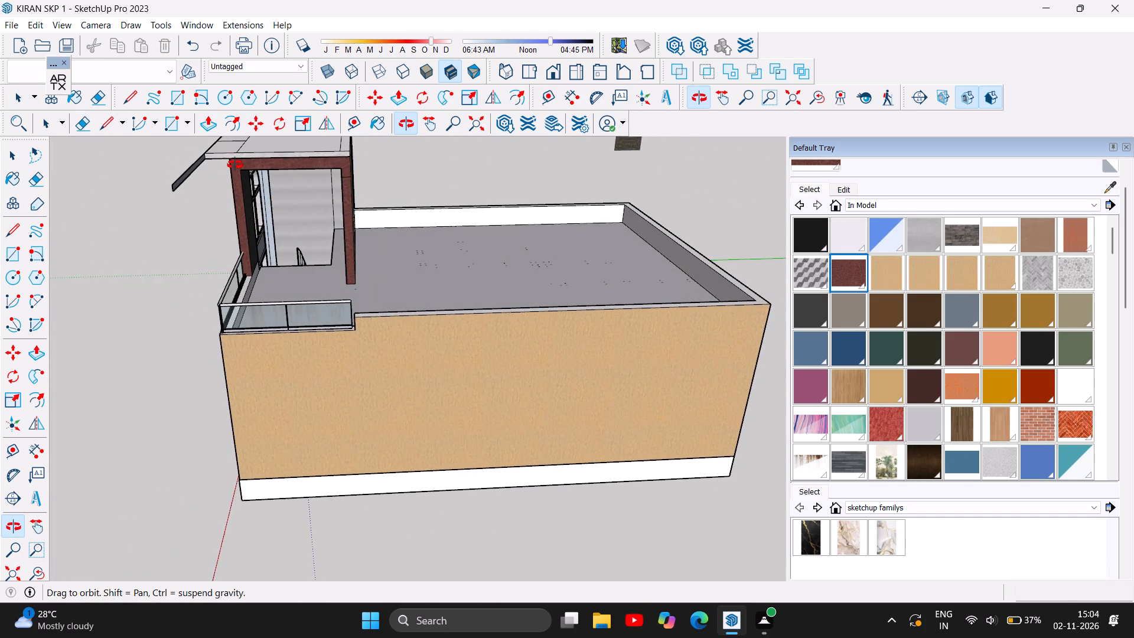
pyautogui.scroll(2, 235, 165)
pyautogui.click(206, 128)
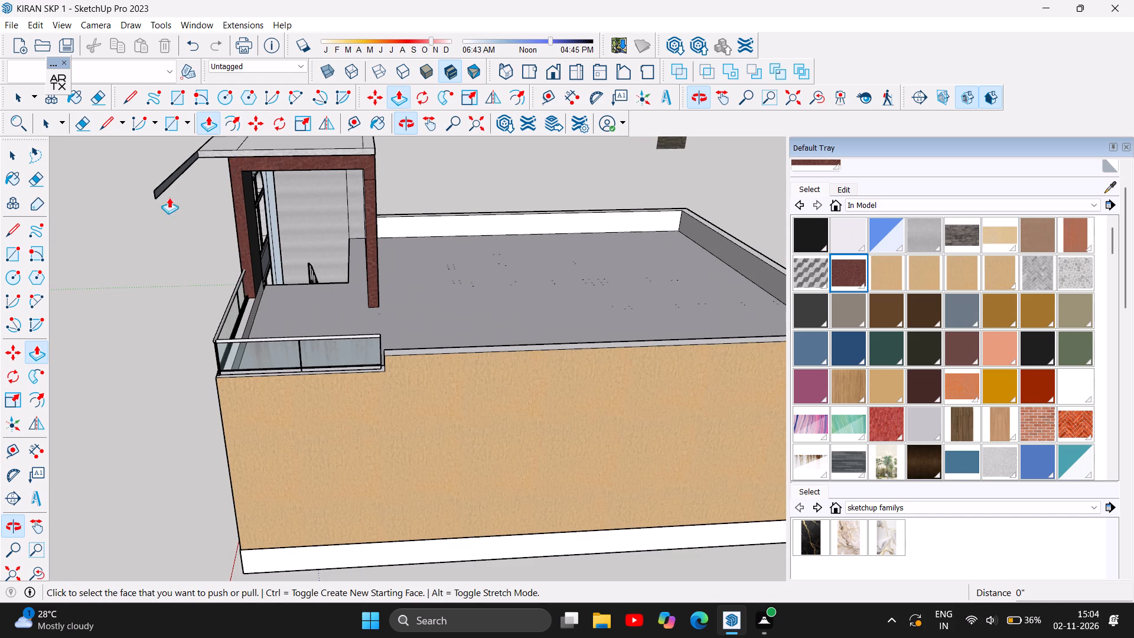
pyautogui.click(168, 177)
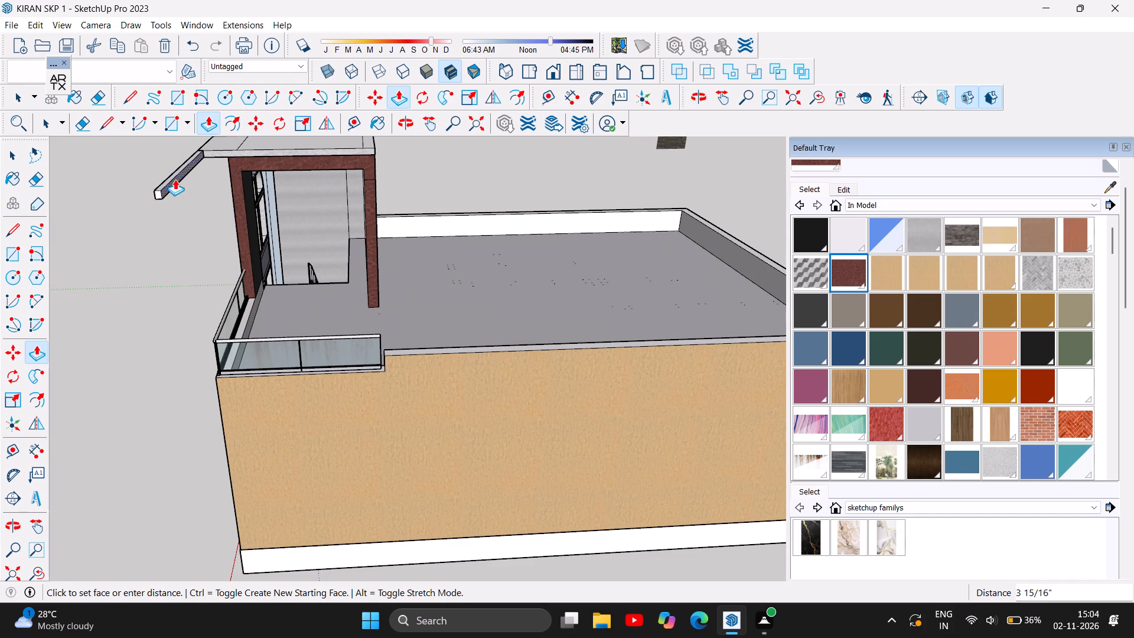
pyautogui.click(177, 179)
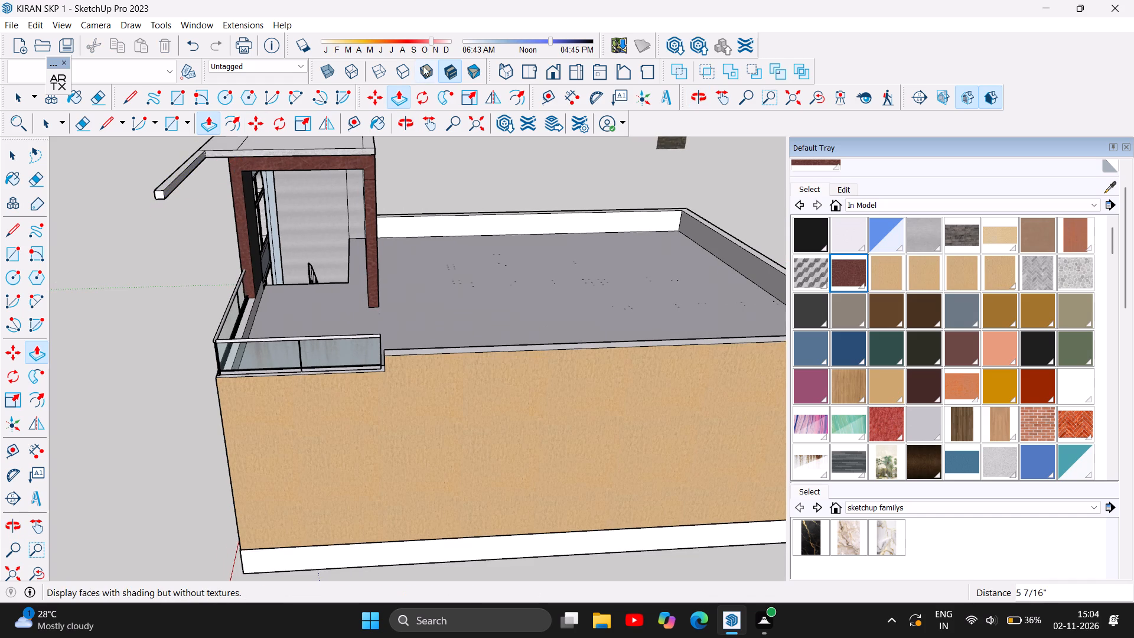
# Paint the front and top faces of the roof beam with the light grey speckled stone material.
pyautogui.click(403, 115)
pyautogui.moveTo(191, 291); pyautogui.dragTo(460, 222)
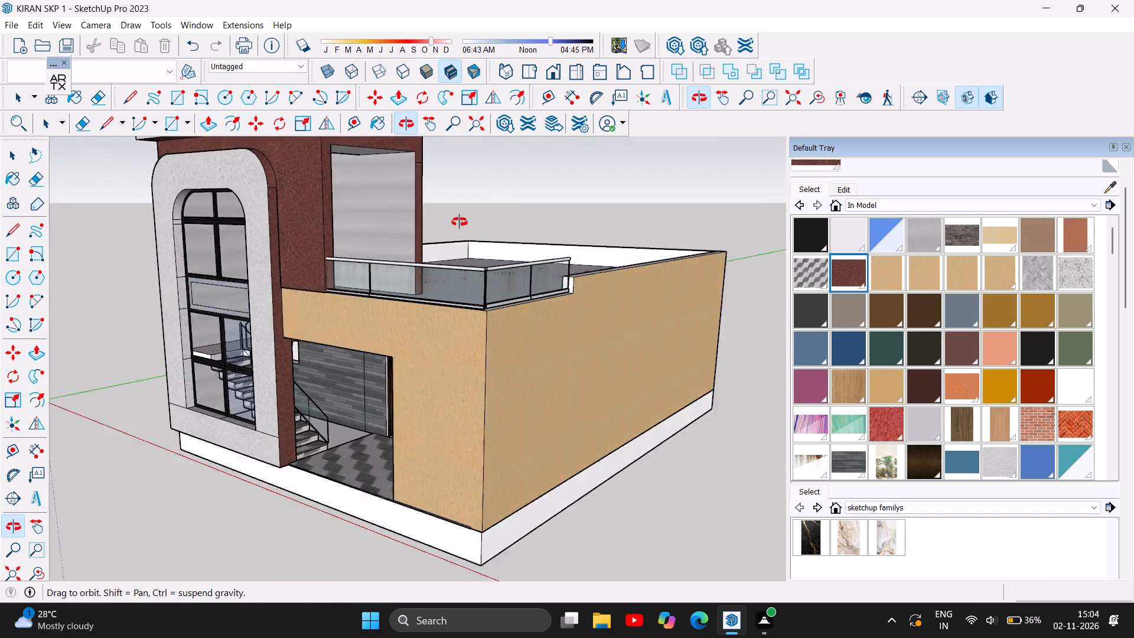
pyautogui.moveTo(460, 222); pyautogui.dragTo(533, 230)
pyautogui.moveTo(222, 286); pyautogui.dragTo(322, 284)
pyautogui.scroll(-3, 326, 293)
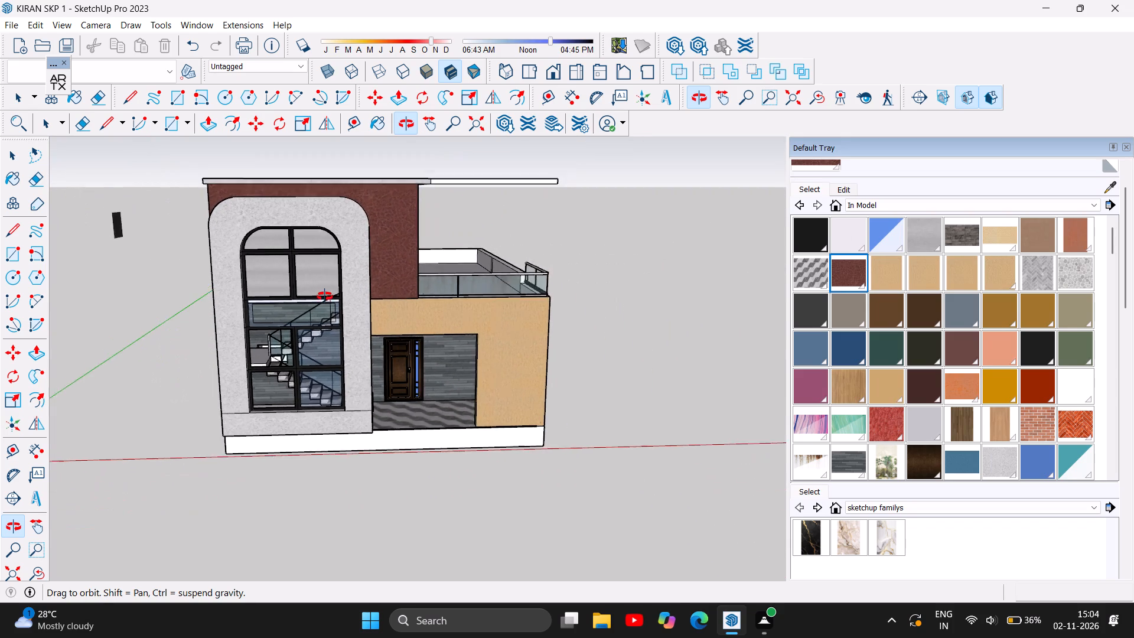
pyautogui.scroll(-2, 325, 297)
pyautogui.moveTo(461, 239); pyautogui.dragTo(429, 432)
pyautogui.scroll(1, 436, 329)
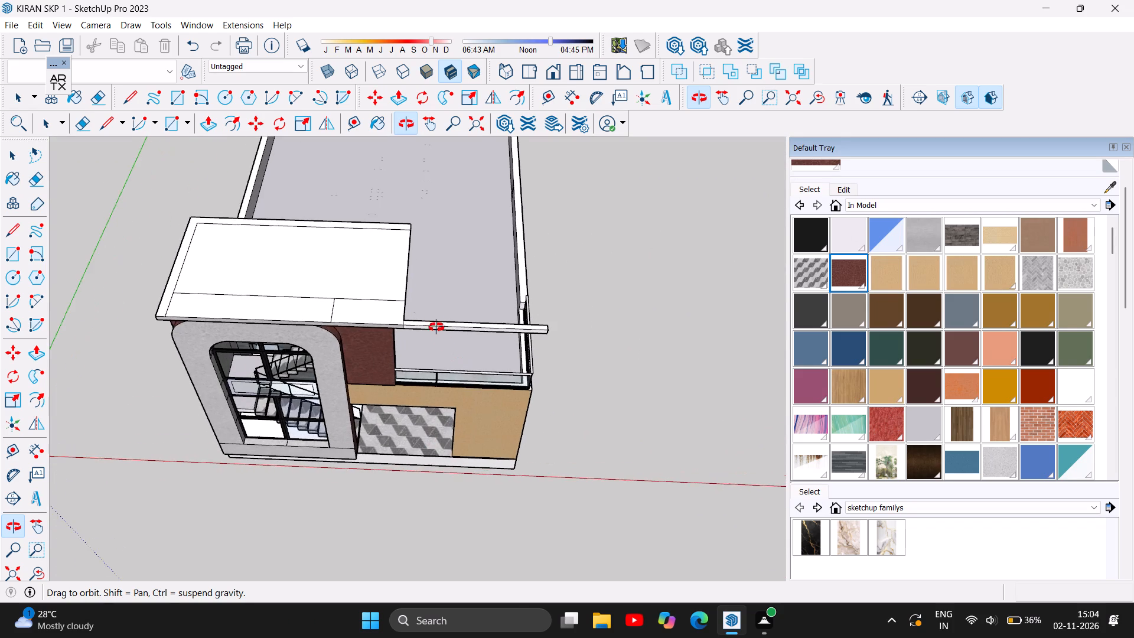
pyautogui.scroll(3, 435, 320)
pyautogui.scroll(3, 353, 332)
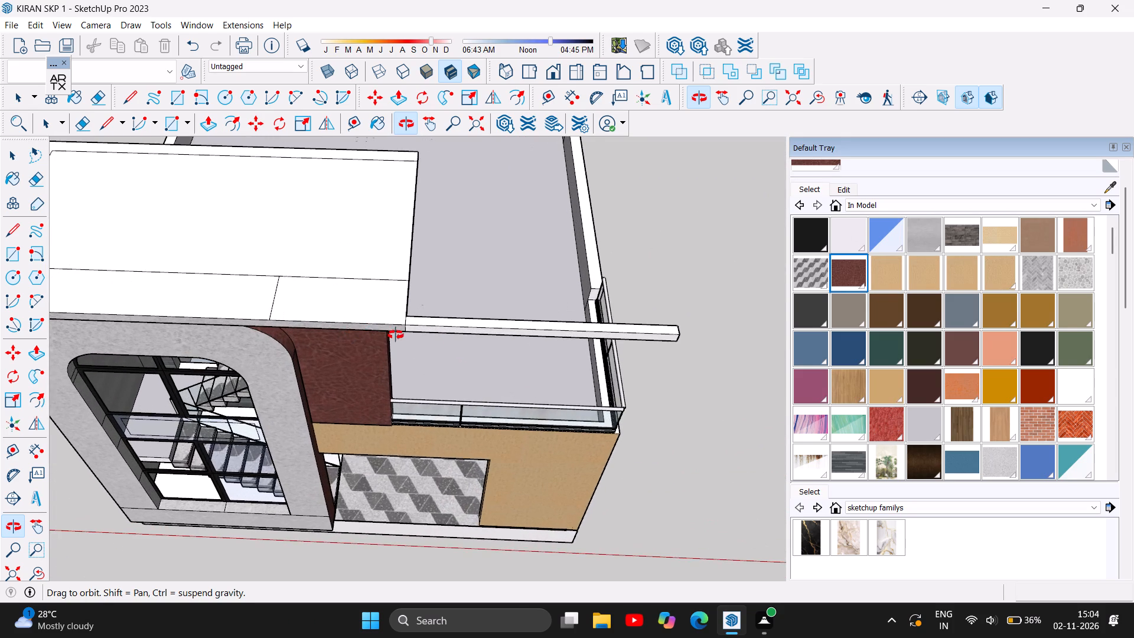
pyautogui.scroll(7, 404, 334)
pyautogui.moveTo(432, 353); pyautogui.dragTo(380, 307)
pyautogui.scroll(-2, 380, 307)
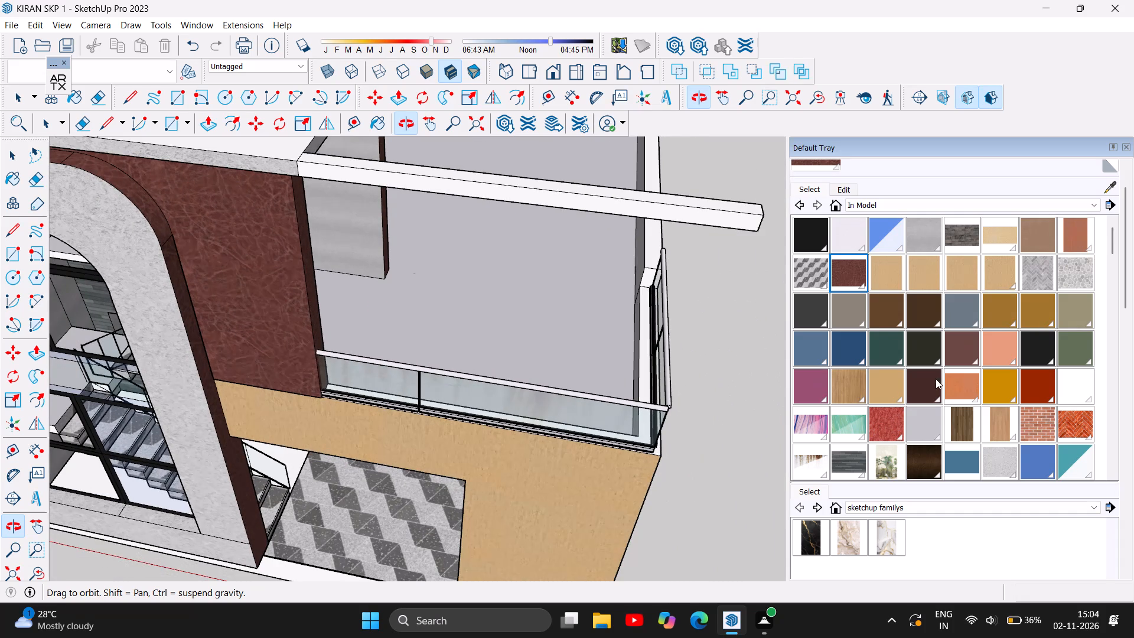
pyautogui.click(992, 455)
pyautogui.click(494, 191)
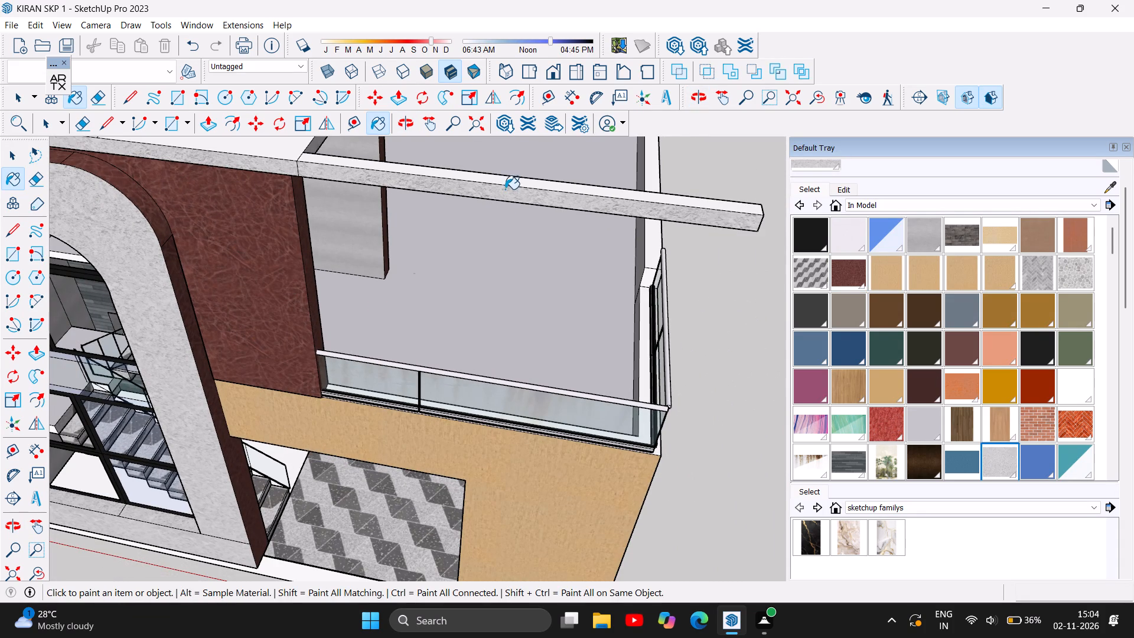
pyautogui.click(507, 186)
pyautogui.click(513, 184)
# Examine the painted roof beam over the terrace together with the whole front facade.
pyautogui.scroll(-4, 584, 181)
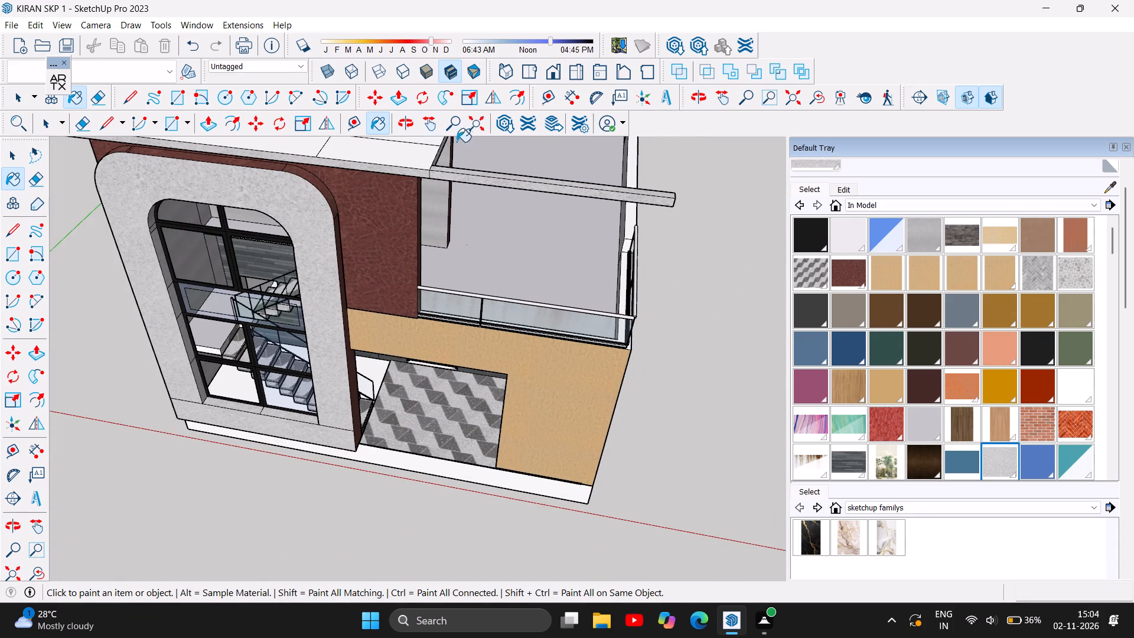
pyautogui.click(406, 126)
pyautogui.moveTo(510, 308); pyautogui.dragTo(479, 233)
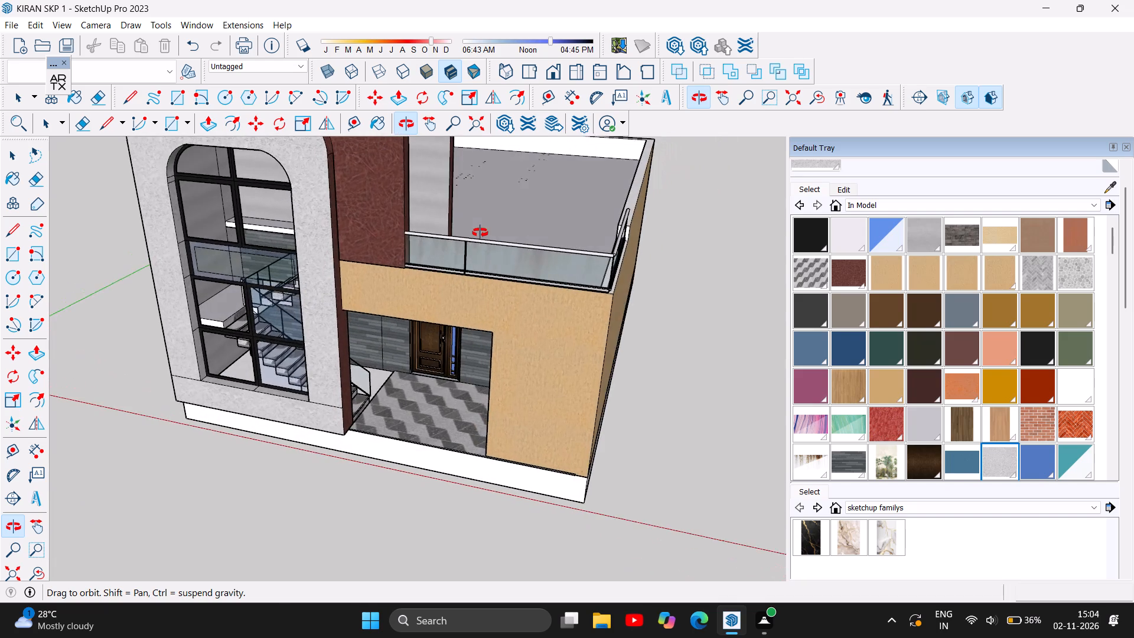
pyautogui.scroll(-2, 483, 237)
pyautogui.scroll(-5, 513, 311)
pyautogui.moveTo(518, 313); pyautogui.dragTo(562, 255)
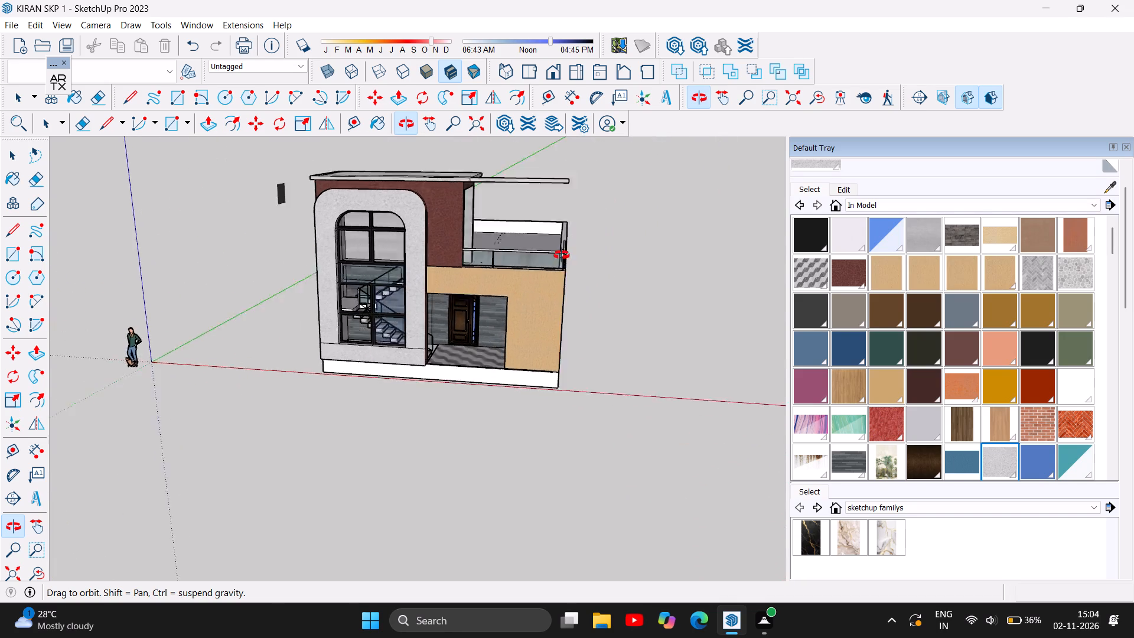
# Examine the roof beam, terrace railing and tower from the front, the side and above.
pyautogui.moveTo(562, 255); pyautogui.dragTo(390, 214)
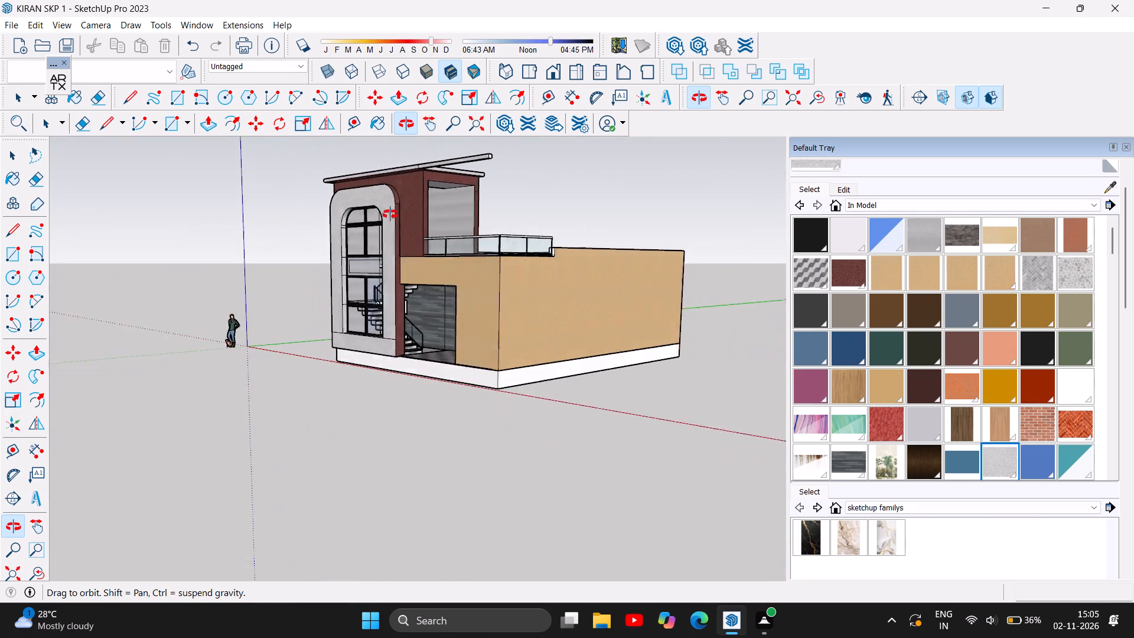
pyautogui.moveTo(390, 214); pyautogui.dragTo(628, 318)
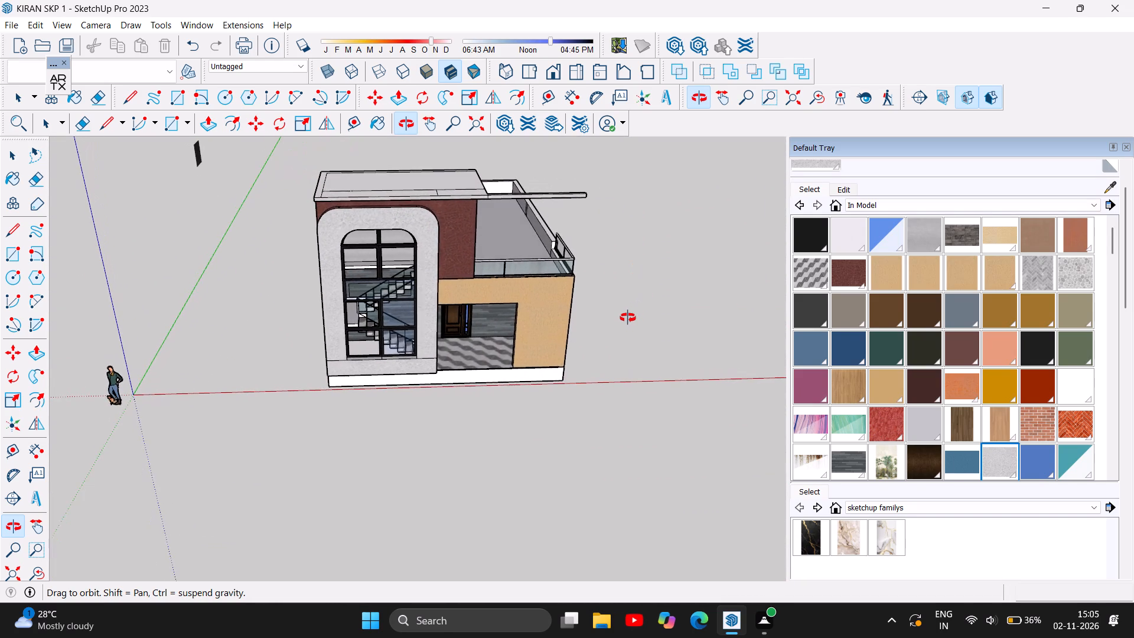
pyautogui.moveTo(628, 318); pyautogui.dragTo(627, 318)
pyautogui.moveTo(627, 319); pyautogui.dragTo(625, 323)
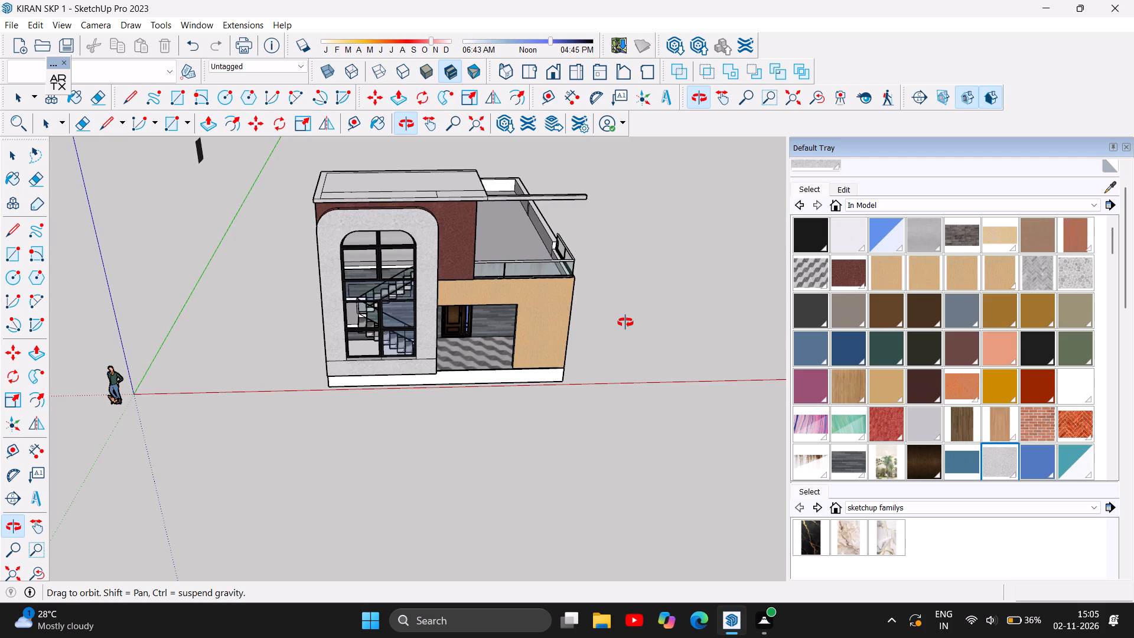
pyautogui.moveTo(625, 323); pyautogui.dragTo(578, 287)
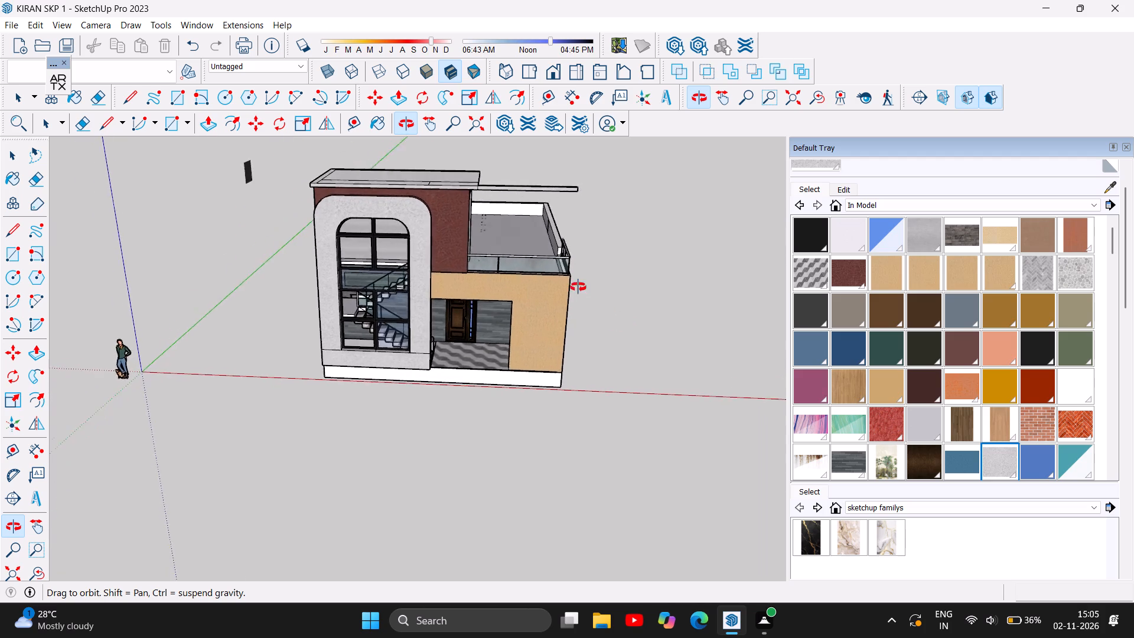
pyautogui.moveTo(578, 287); pyautogui.dragTo(545, 250)
pyautogui.moveTo(543, 243); pyautogui.dragTo(533, 233)
pyautogui.moveTo(533, 233); pyautogui.dragTo(557, 227)
pyautogui.moveTo(536, 219); pyautogui.dragTo(325, 219)
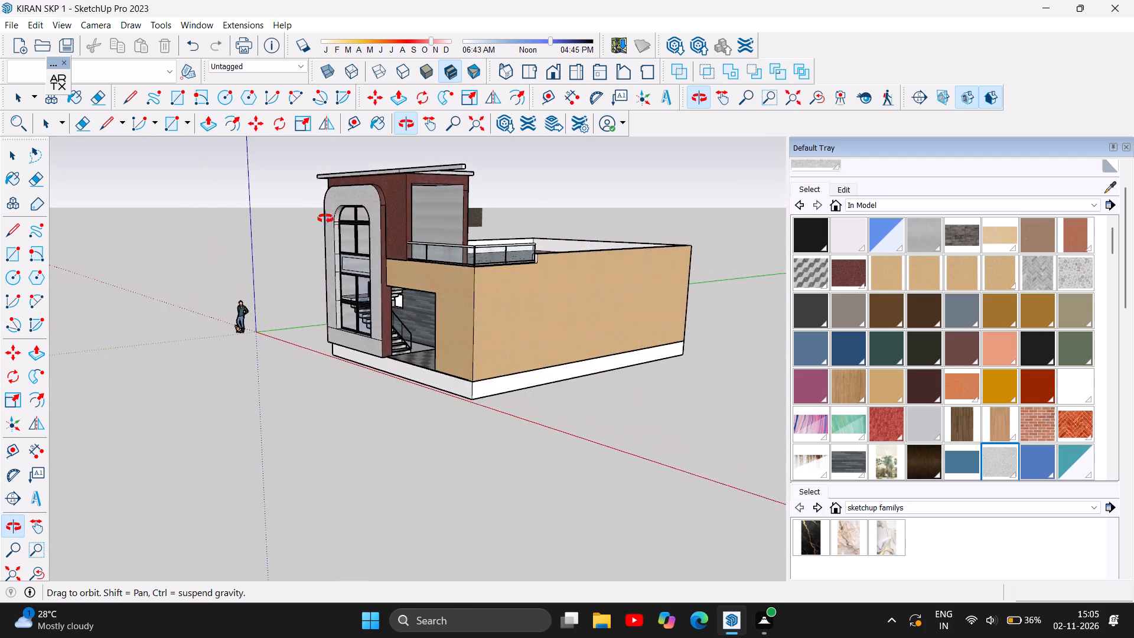
pyautogui.moveTo(325, 219); pyautogui.dragTo(391, 311)
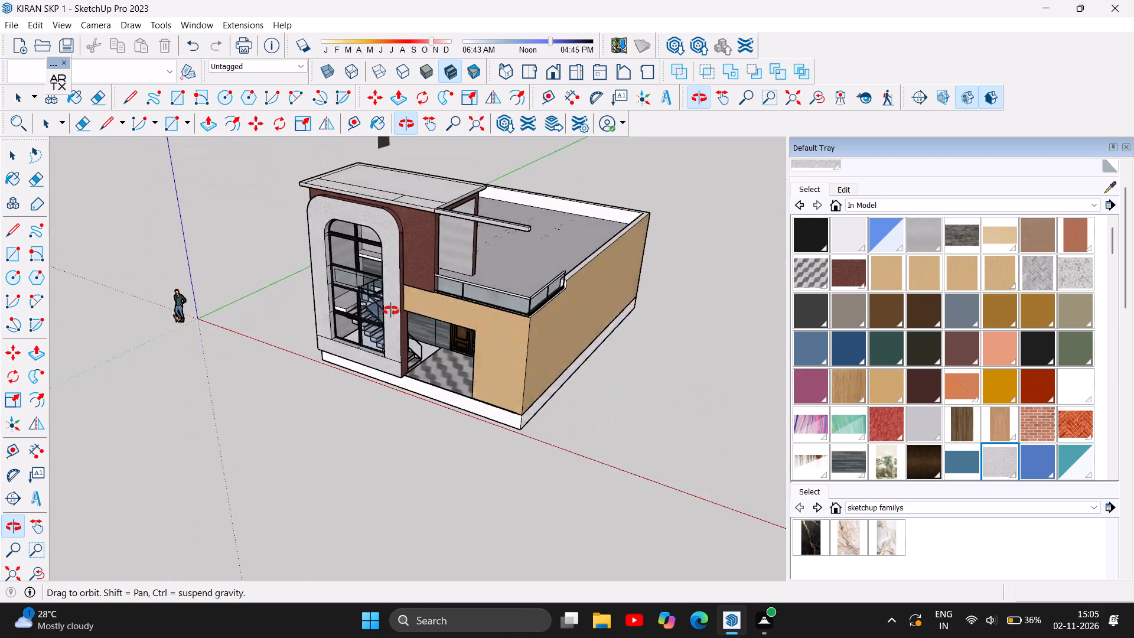
pyautogui.moveTo(391, 311); pyautogui.dragTo(170, 317)
pyautogui.scroll(-1, 279, 324)
pyautogui.moveTo(279, 324); pyautogui.dragTo(270, 324, button='right')
pyautogui.click(250, 302)
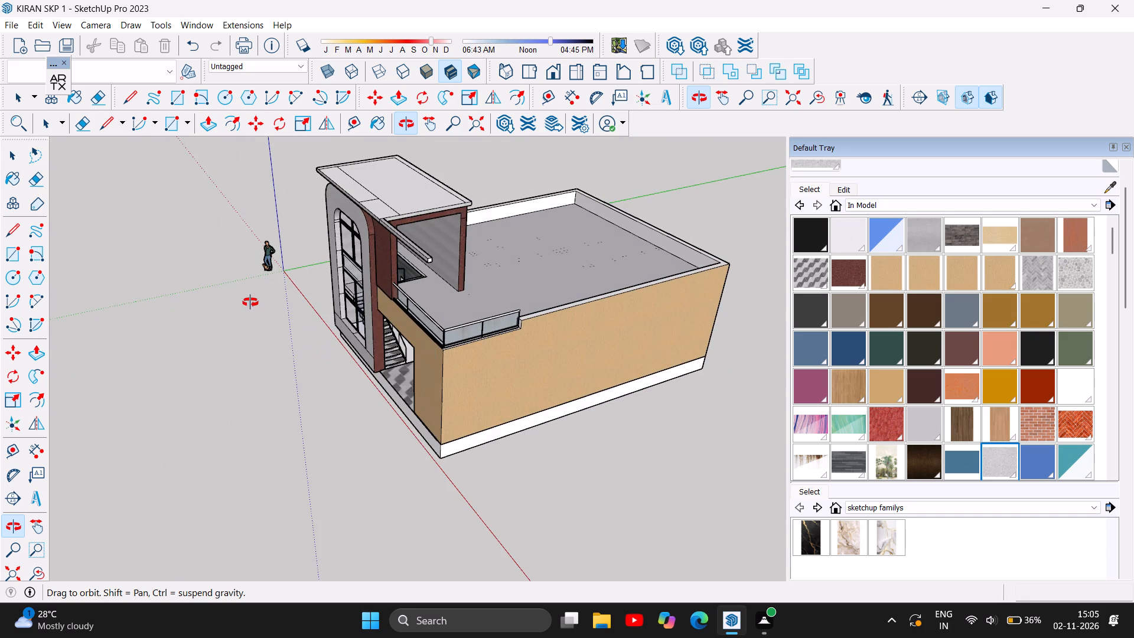
pyautogui.moveTo(344, 318); pyautogui.dragTo(113, 279)
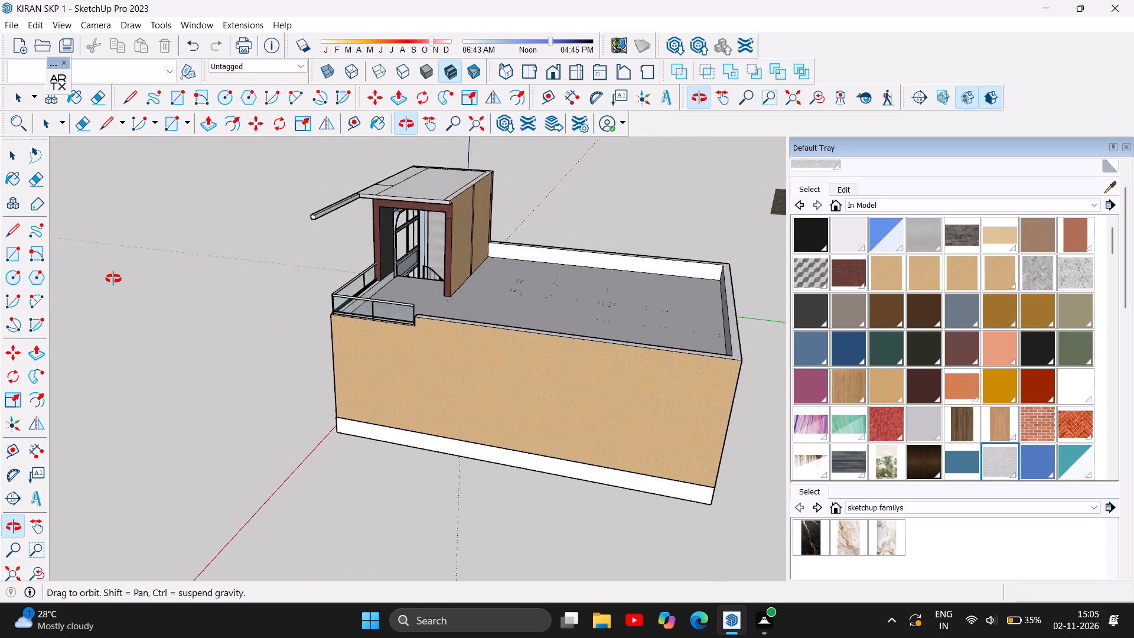
pyautogui.moveTo(113, 279); pyautogui.dragTo(476, 240)
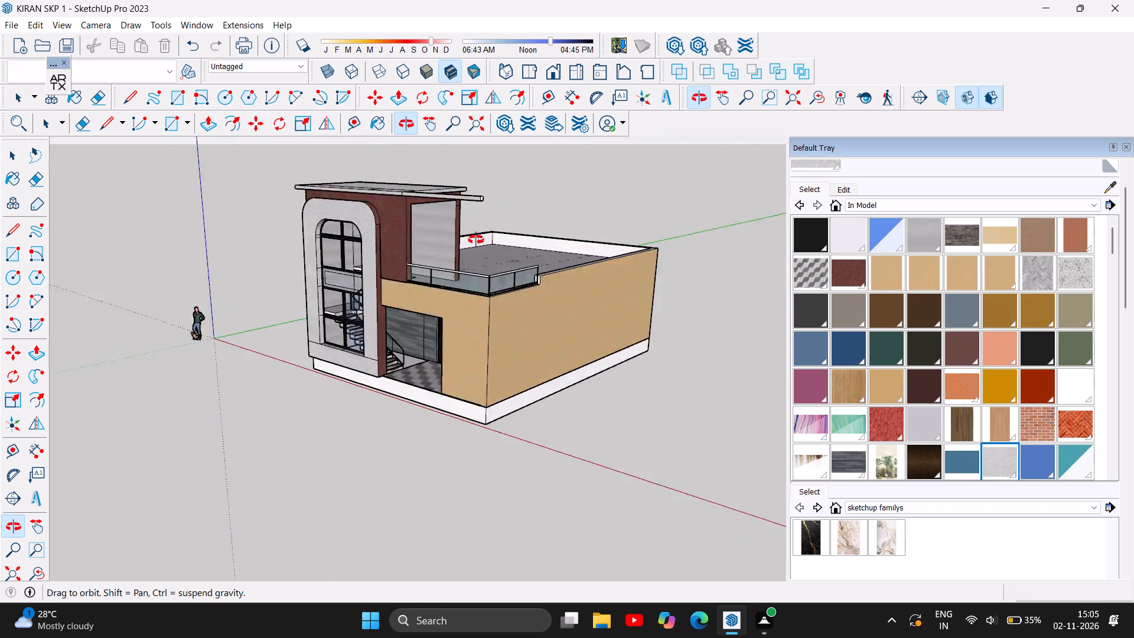
pyautogui.moveTo(476, 240); pyautogui.dragTo(277, 294)
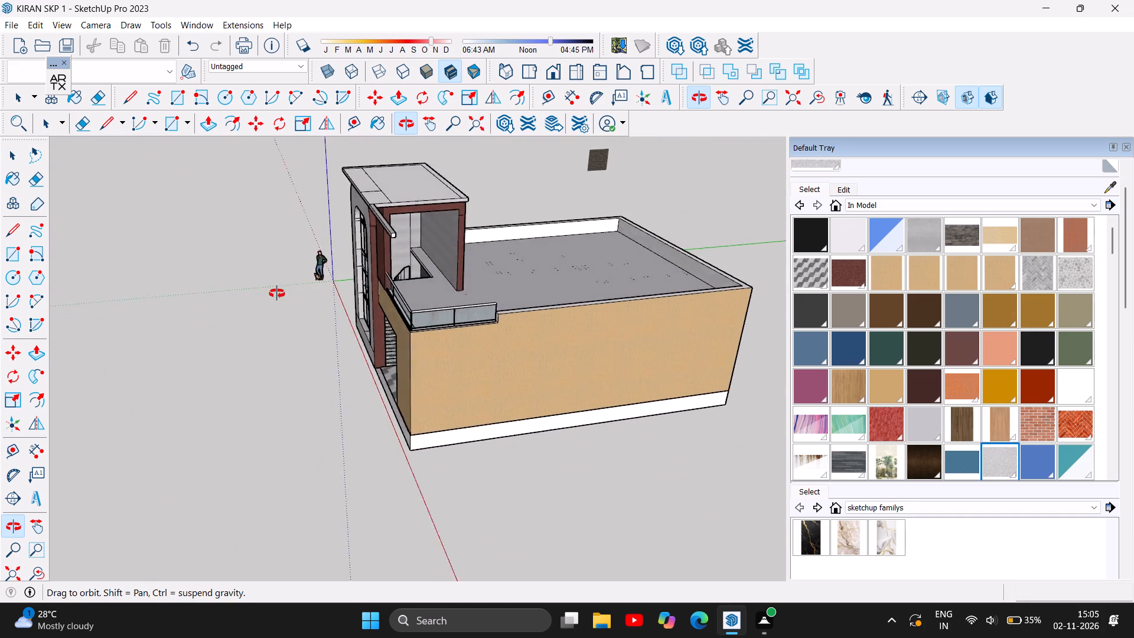
pyautogui.moveTo(277, 294); pyautogui.dragTo(215, 173)
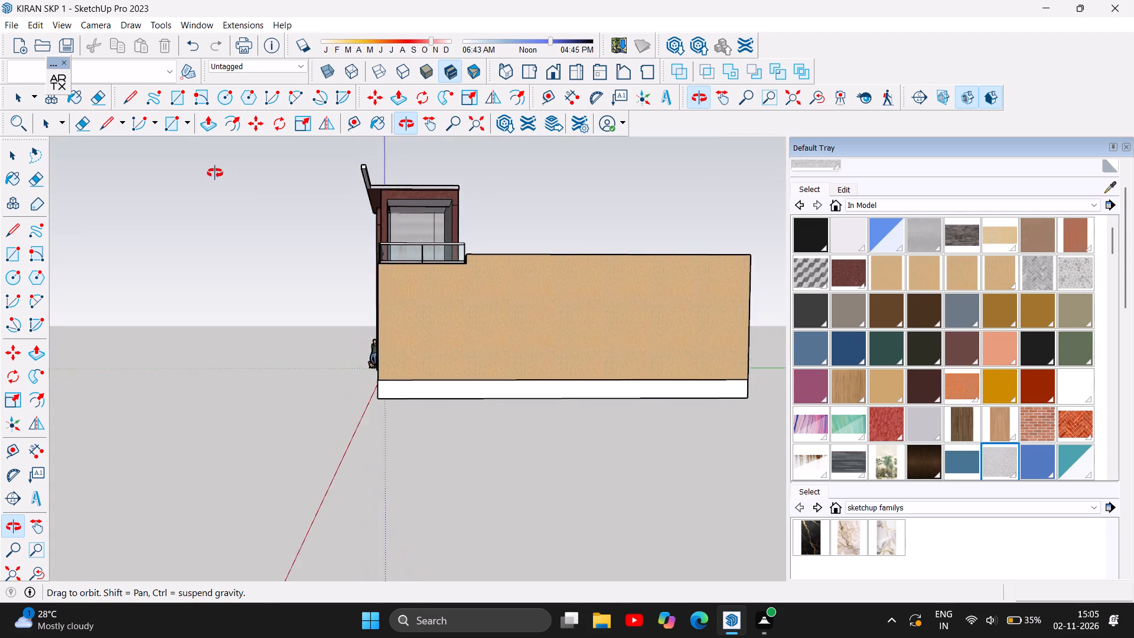
pyautogui.moveTo(215, 173); pyautogui.dragTo(310, 265)
pyautogui.scroll(5, 478, 220)
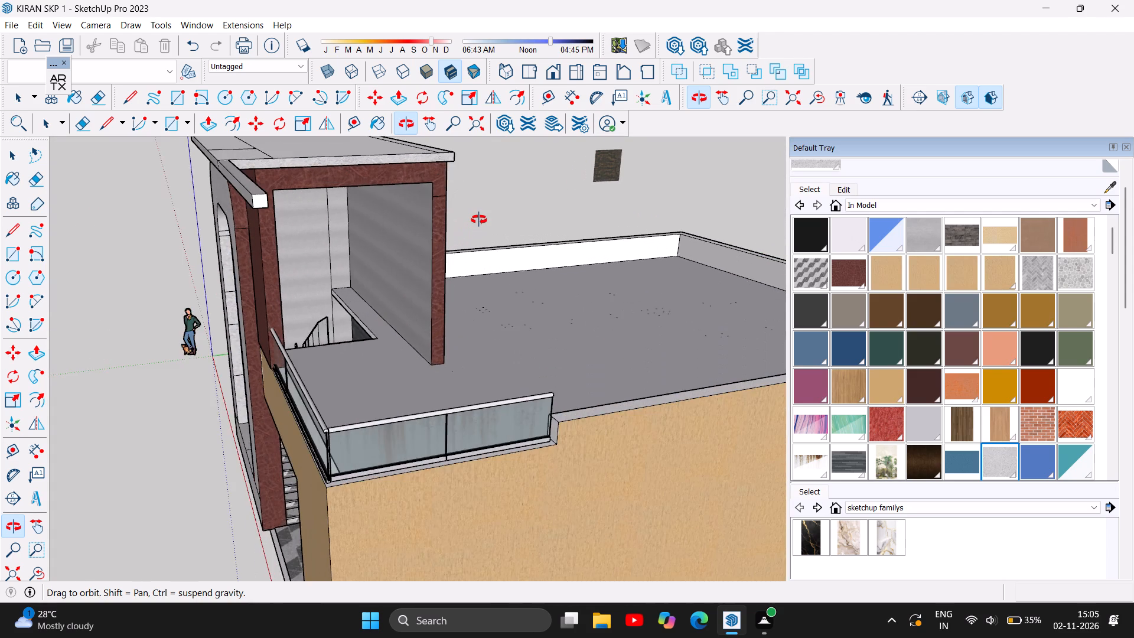
pyautogui.scroll(1, 479, 220)
pyautogui.moveTo(201, 239); pyautogui.dragTo(187, 220)
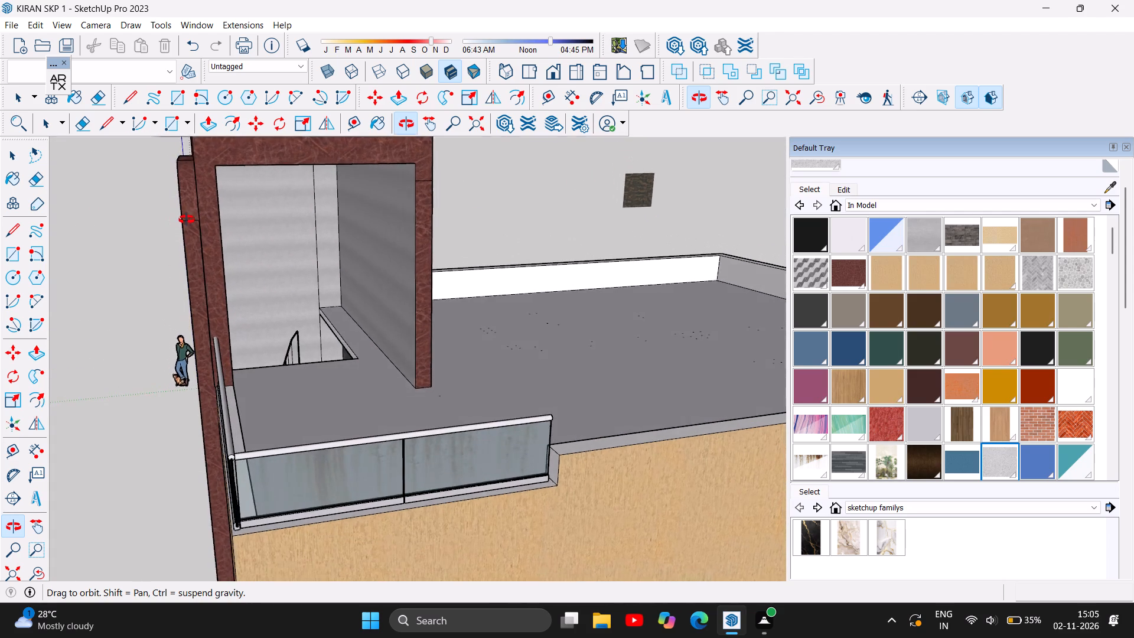
pyautogui.moveTo(187, 220); pyautogui.dragTo(249, 196)
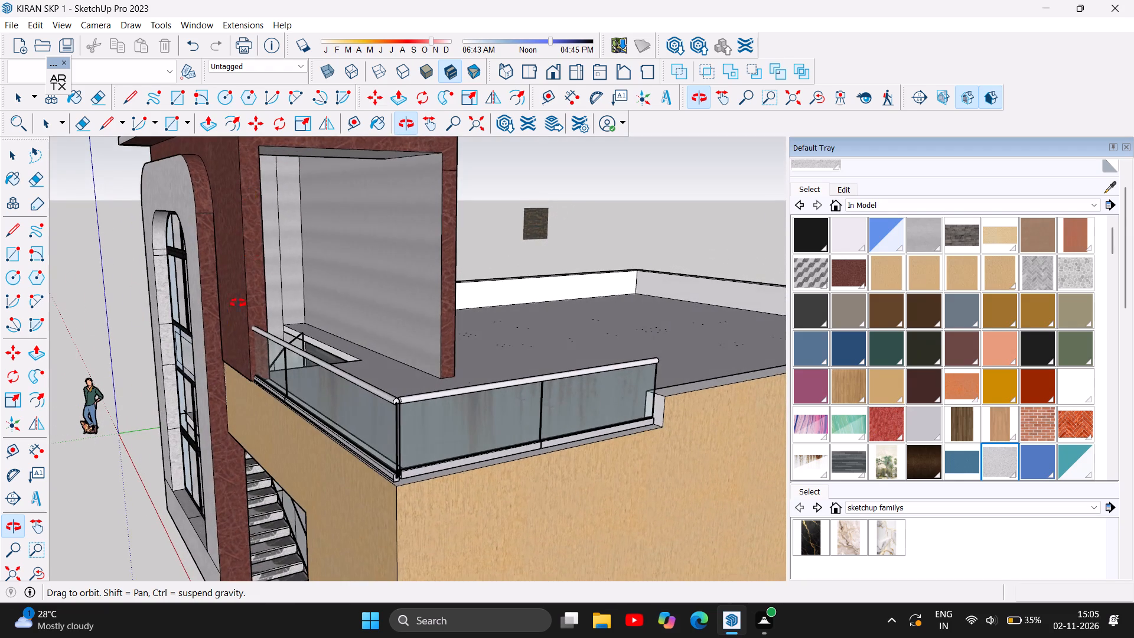
pyautogui.scroll(-4, 247, 337)
pyautogui.scroll(-1, 307, 350)
pyautogui.scroll(1, 307, 350)
pyautogui.moveTo(286, 264); pyautogui.dragTo(308, 228)
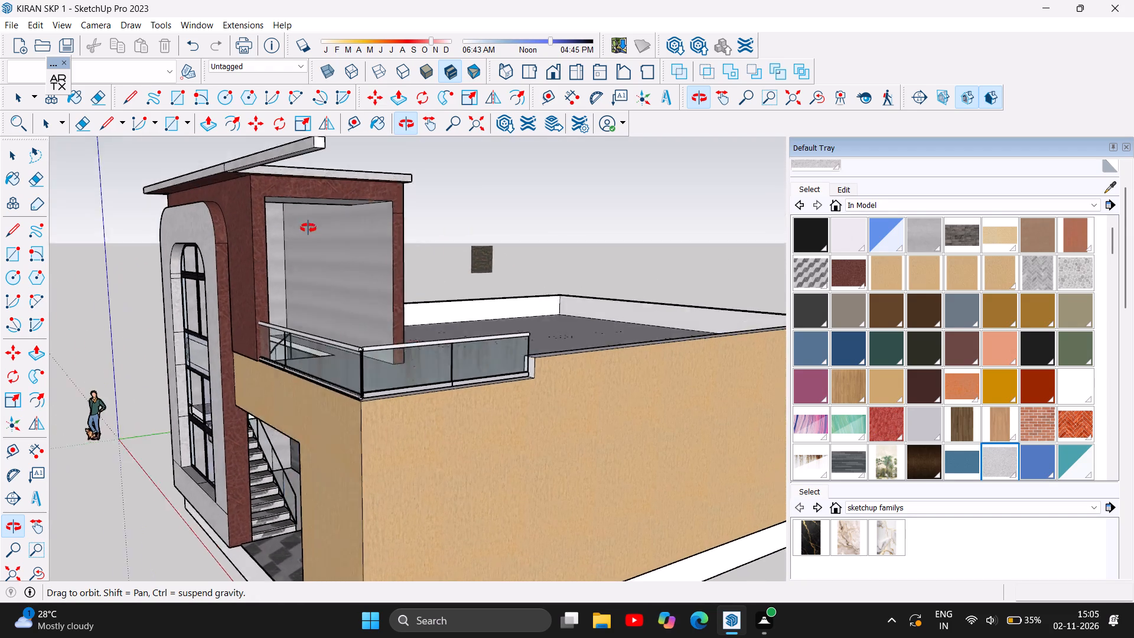
pyautogui.moveTo(308, 228); pyautogui.dragTo(305, 222)
# Draw a 5 7/16" line across the underside of the roof beam near its free end, marking off a small end face.
pyautogui.scroll(-4, 109, 429)
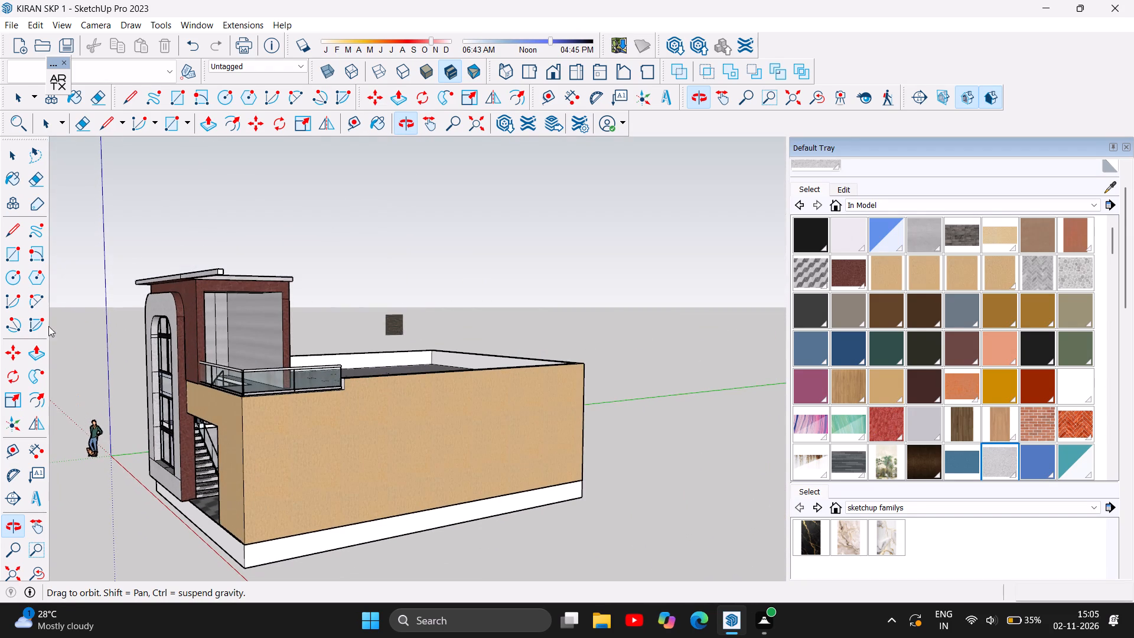
pyautogui.moveTo(196, 324); pyautogui.dragTo(201, 240)
pyautogui.scroll(5, 218, 219)
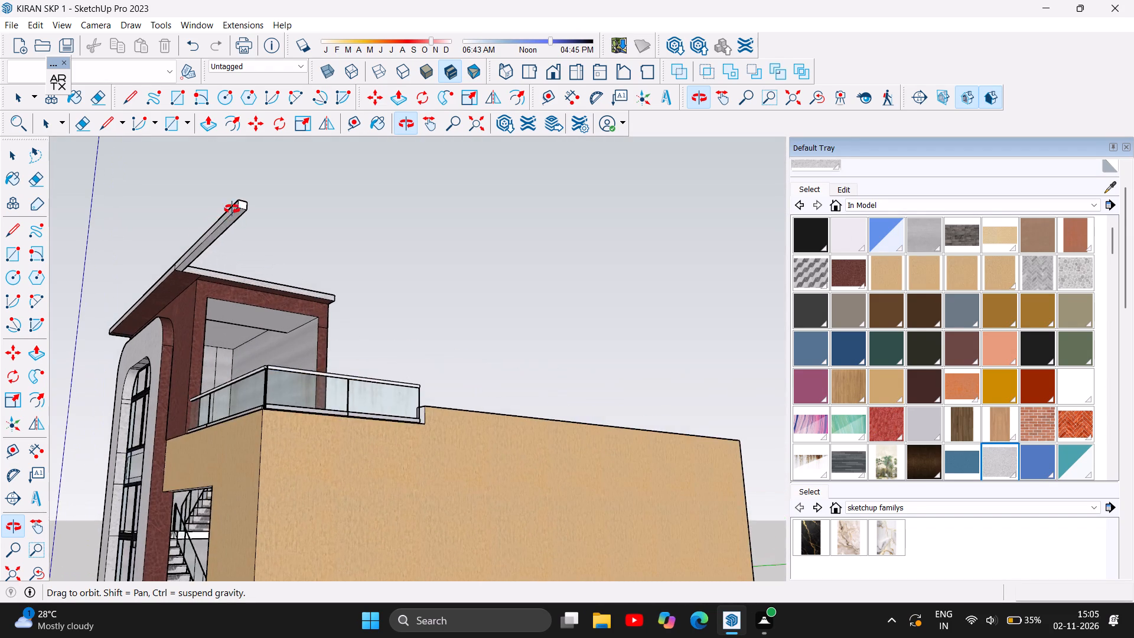
pyautogui.scroll(7, 245, 204)
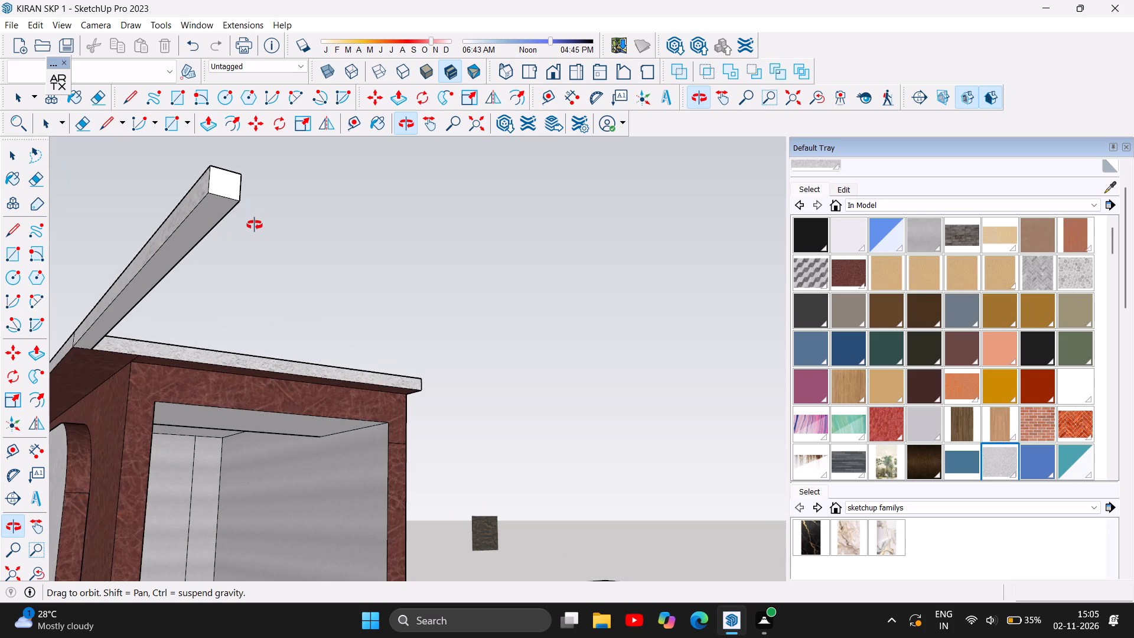
pyautogui.click(137, 99)
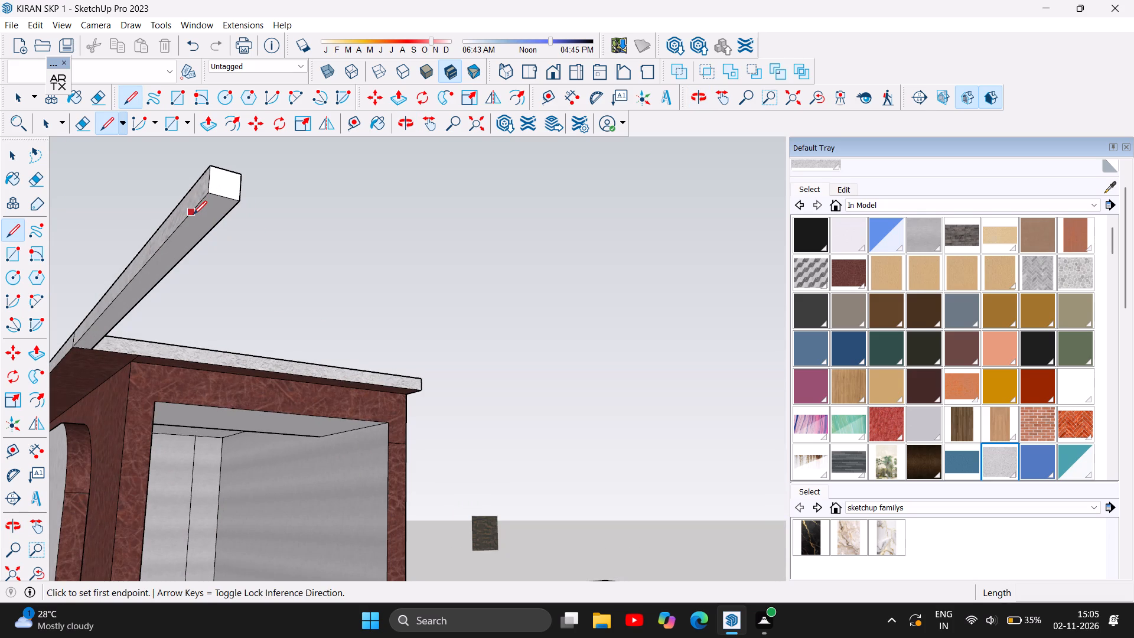
pyautogui.click(201, 208)
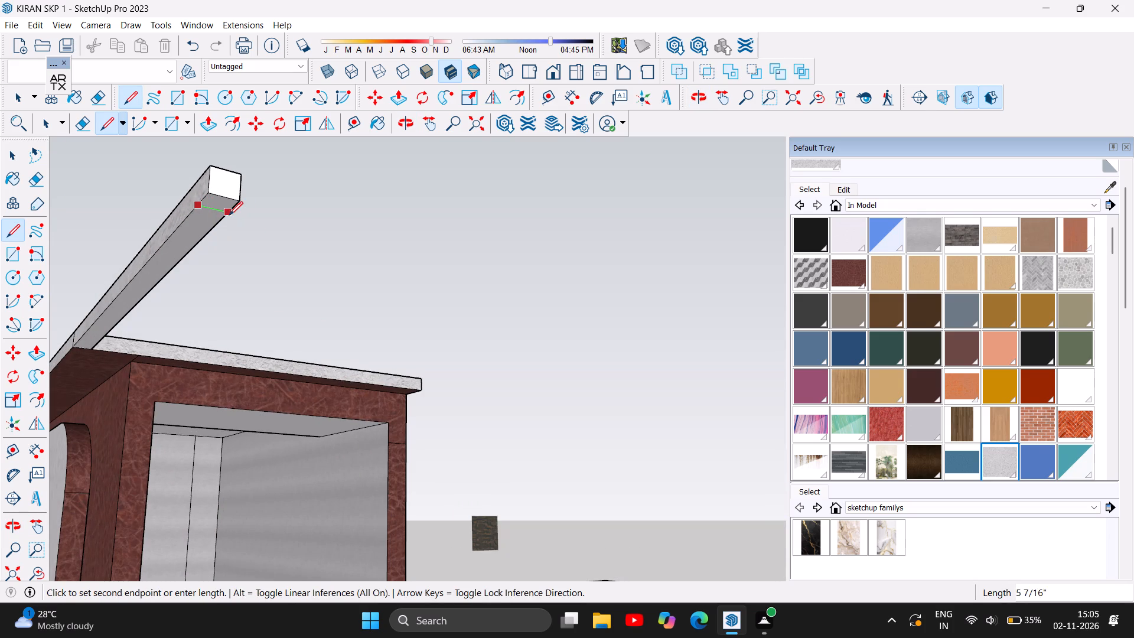
pyautogui.click(229, 215)
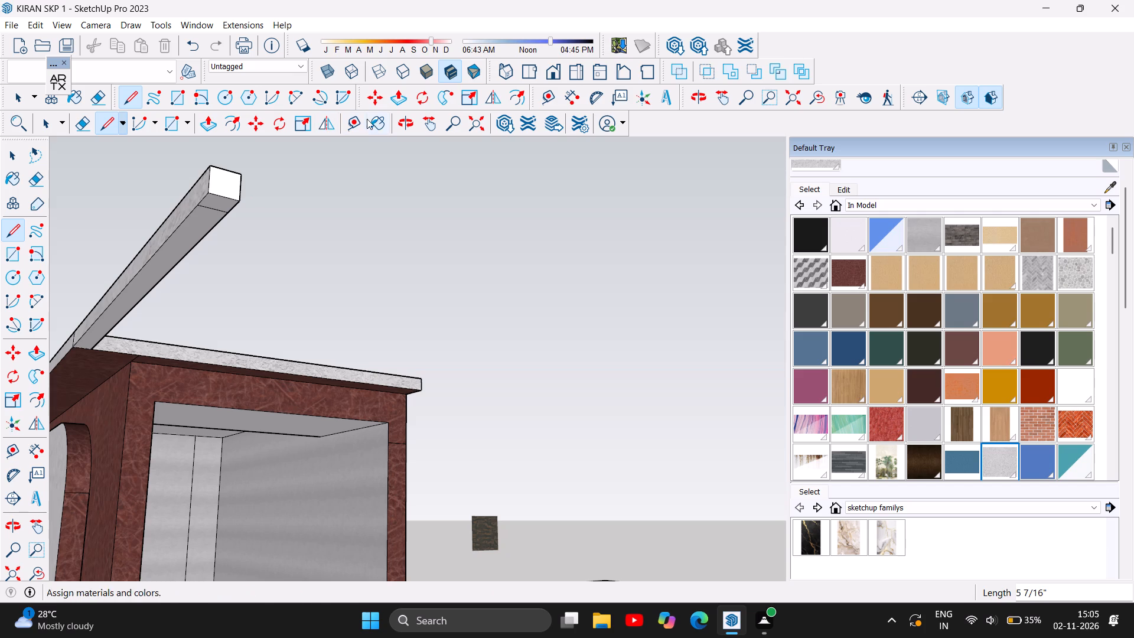
# Paint the roof beam's underside, including the small end section, with the light grey speckled stone material.
pyautogui.click(209, 123)
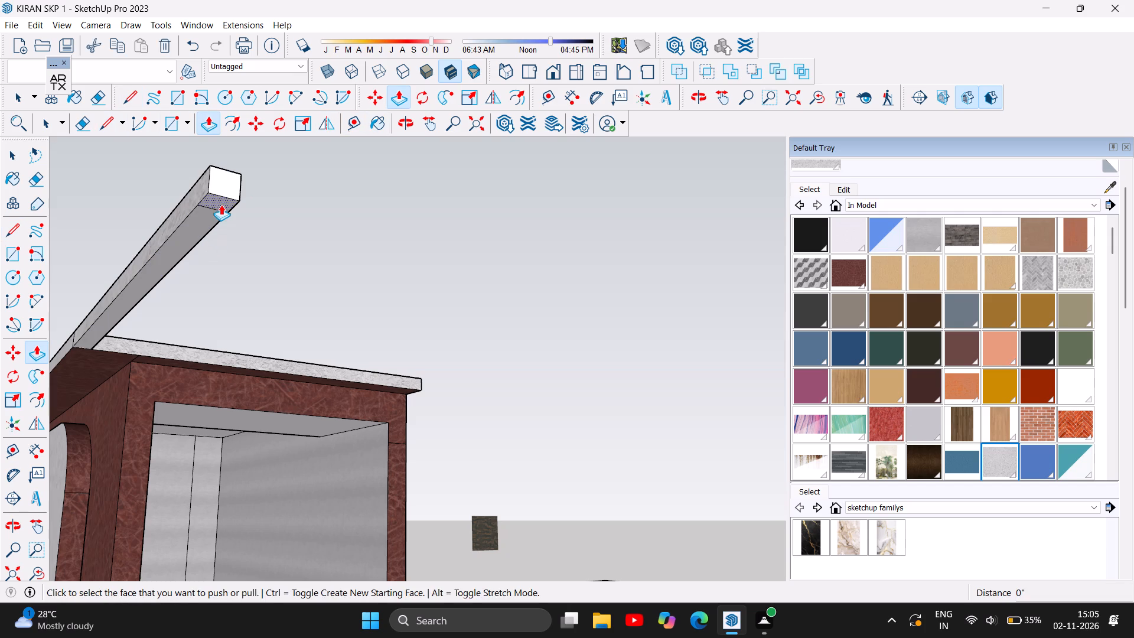
pyautogui.click(1004, 467)
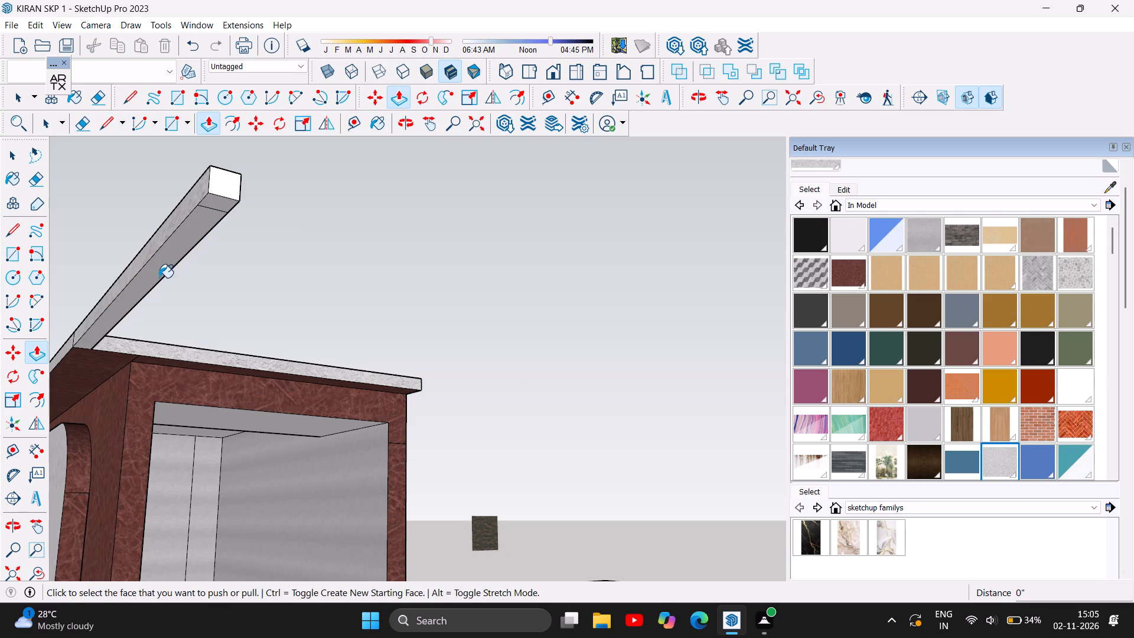
pyautogui.click(159, 277)
pyautogui.click(223, 207)
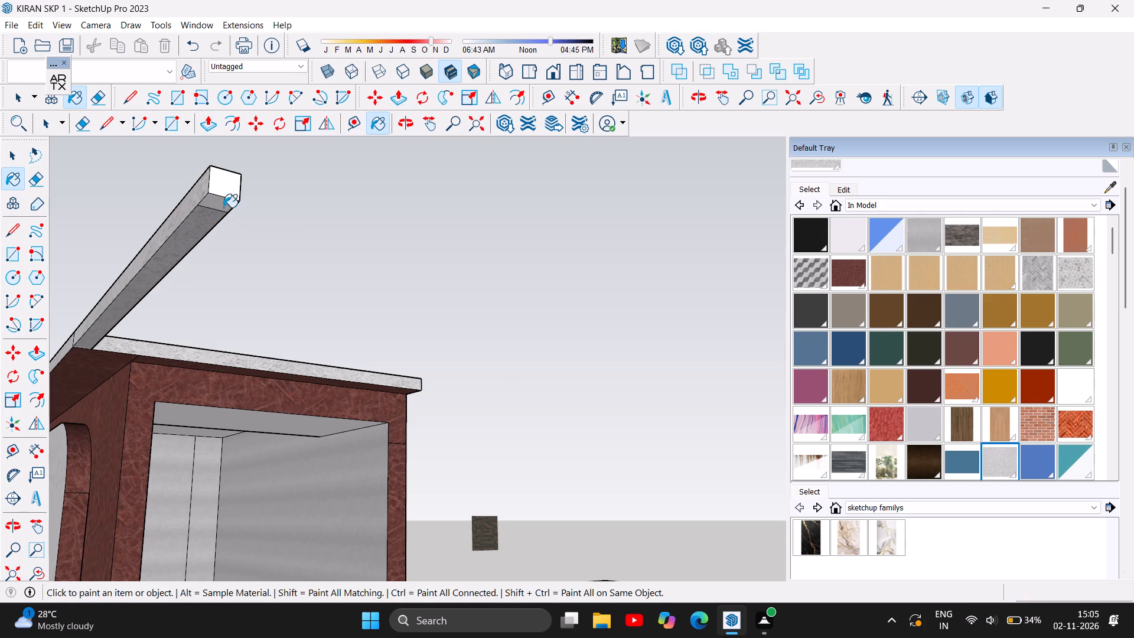
# Push/Pull the small end face under the roof beam down 22' 4" to form a thin column at the house's front corner.
pyautogui.click(212, 123)
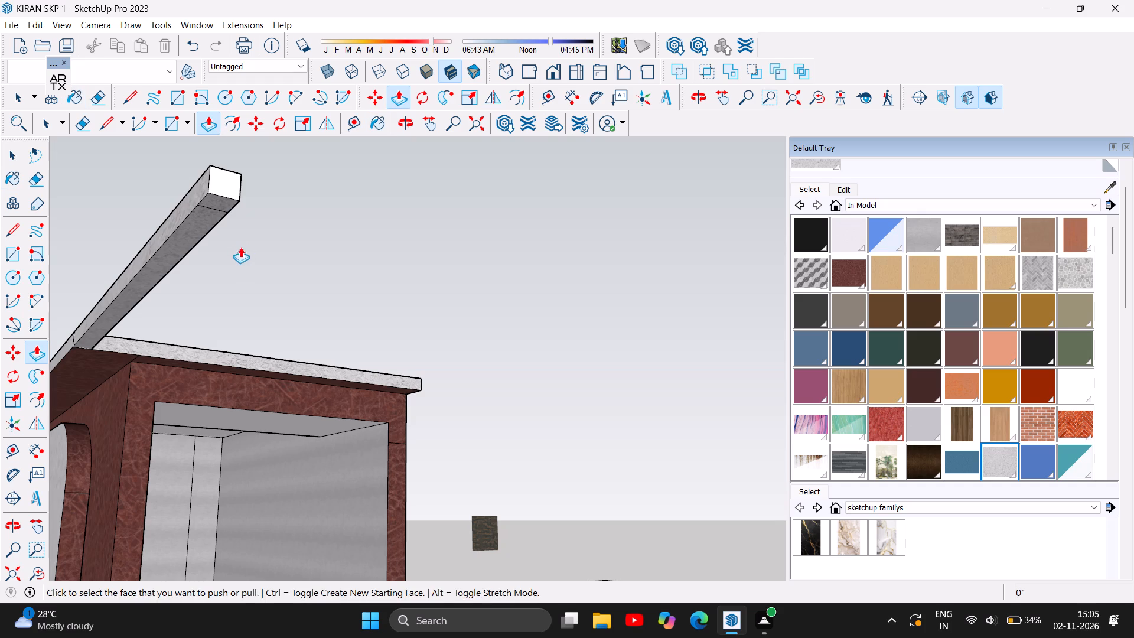
pyautogui.click(220, 200)
pyautogui.scroll(-7, 219, 242)
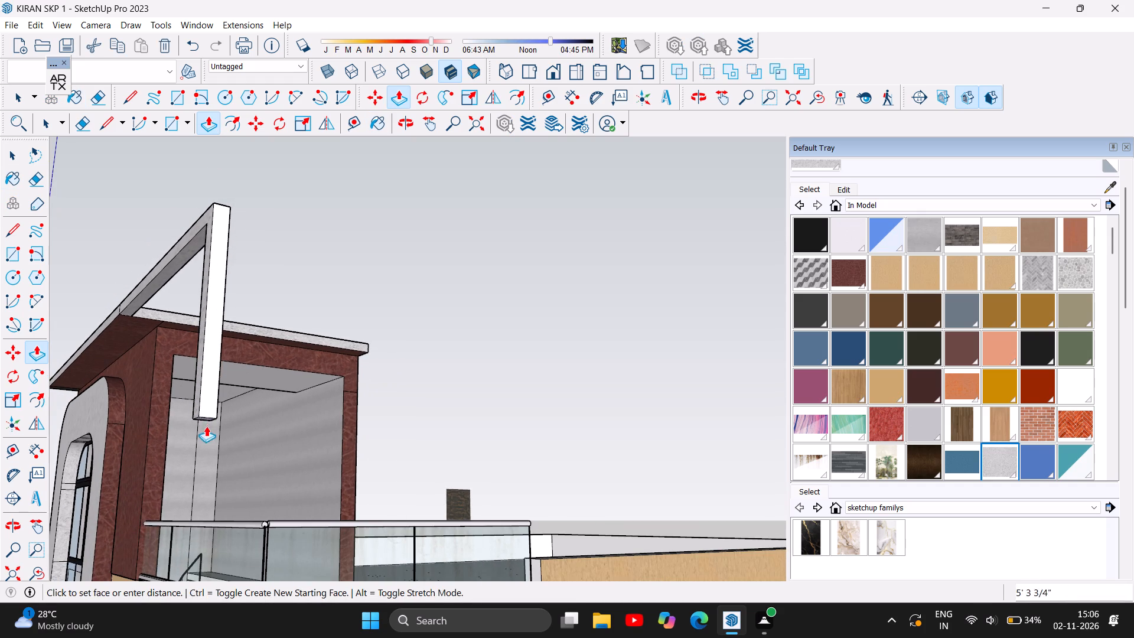
pyautogui.scroll(-3, 202, 442)
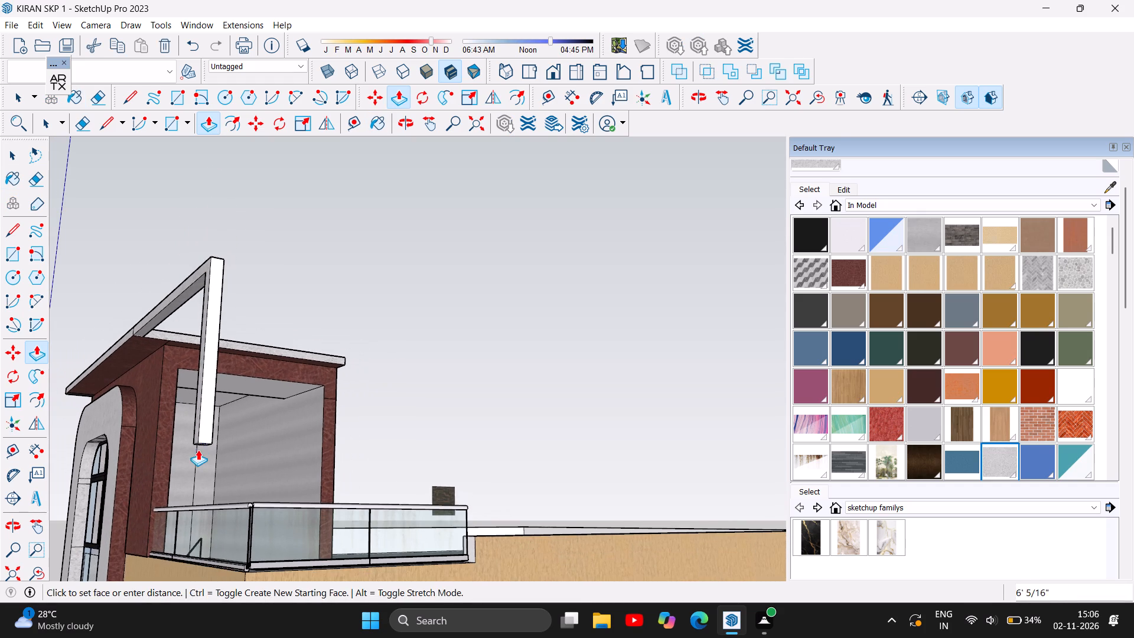
pyautogui.scroll(-3, 193, 480)
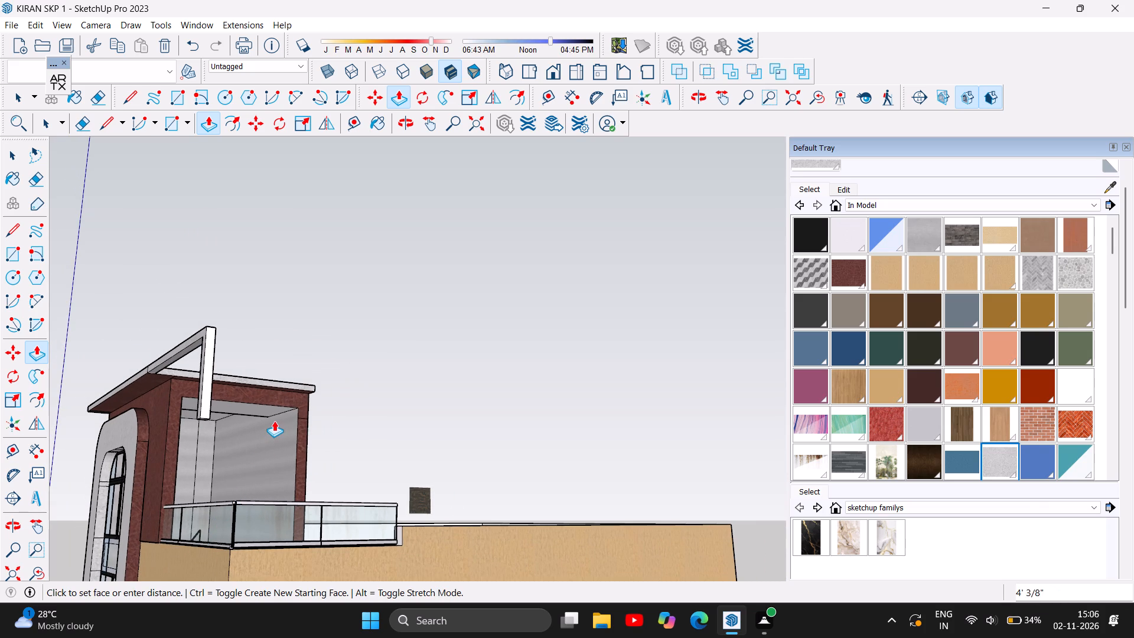
pyautogui.scroll(-1, 277, 419)
pyautogui.scroll(-4, 360, 244)
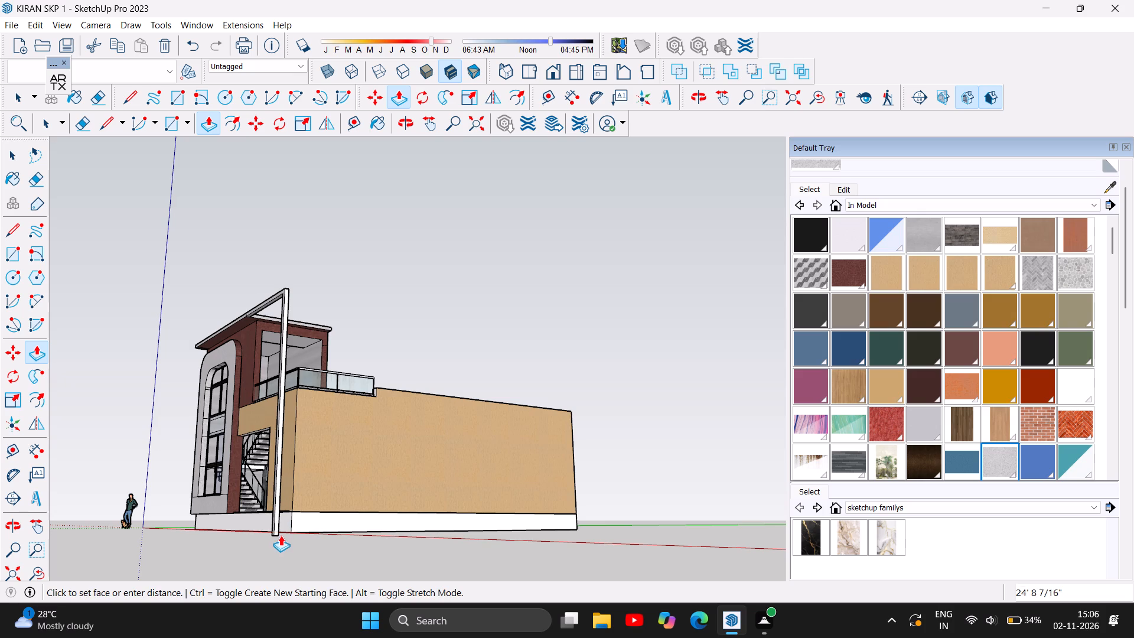
pyautogui.click(286, 509)
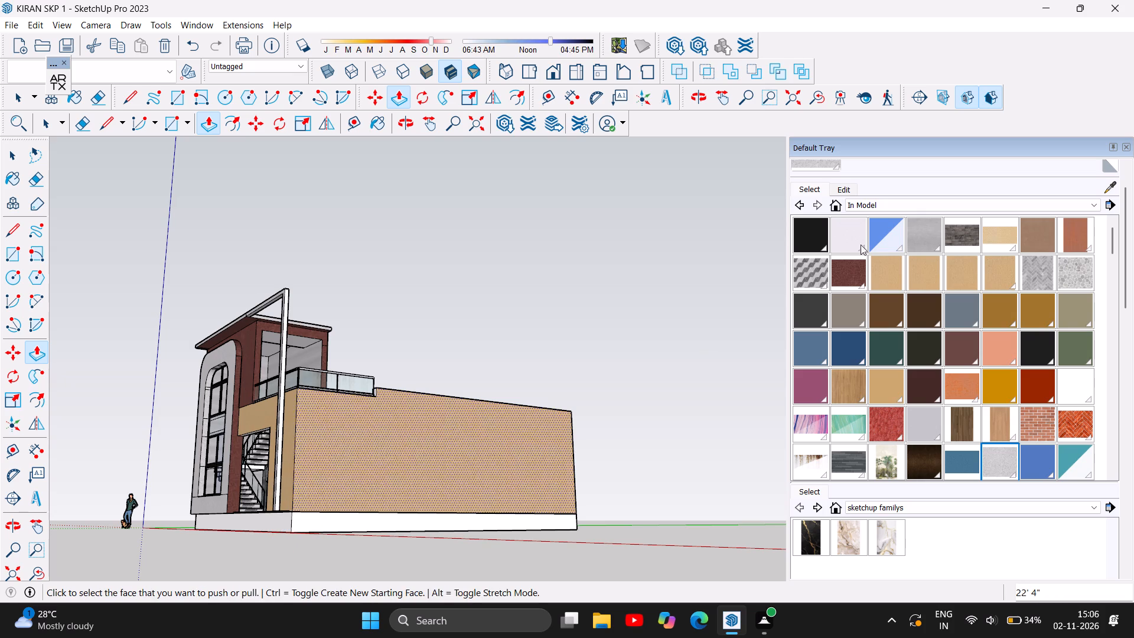
# Examine the column and beam frame against the front facade and the side wall.
pyautogui.click(403, 118)
pyautogui.moveTo(229, 409); pyautogui.dragTo(486, 424)
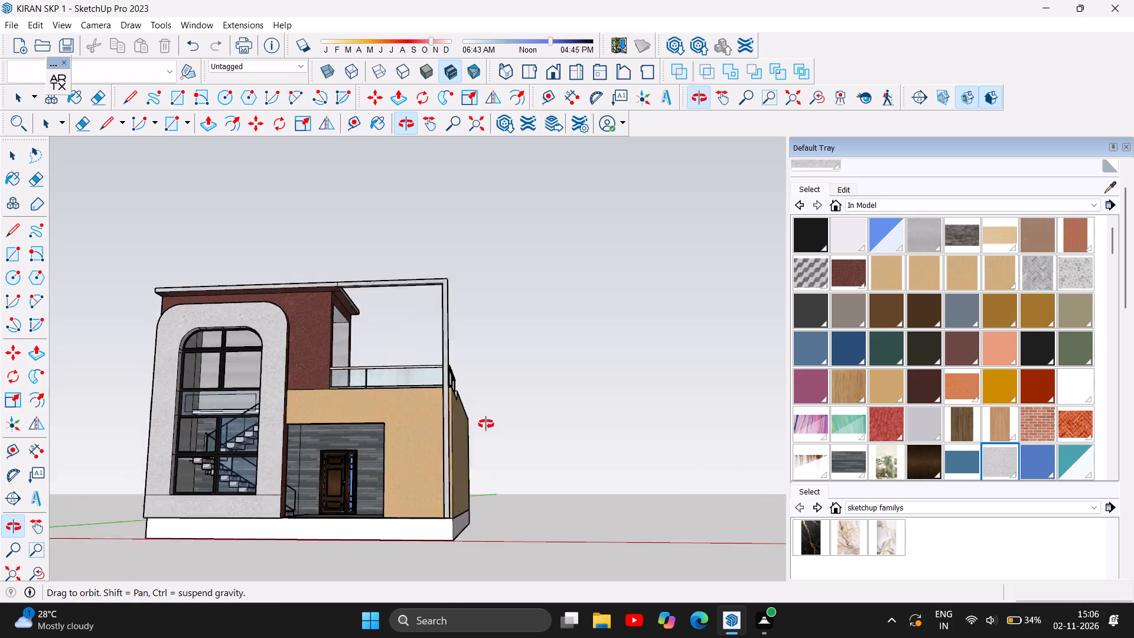
pyautogui.moveTo(486, 424); pyautogui.dragTo(270, 502)
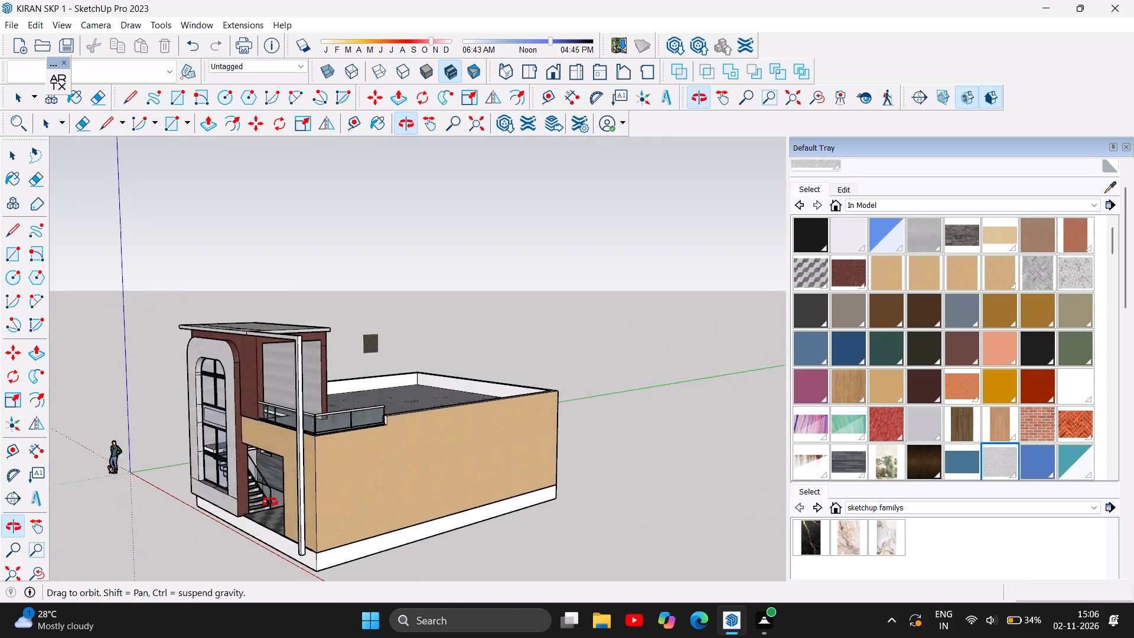
pyautogui.moveTo(270, 502); pyautogui.dragTo(546, 454)
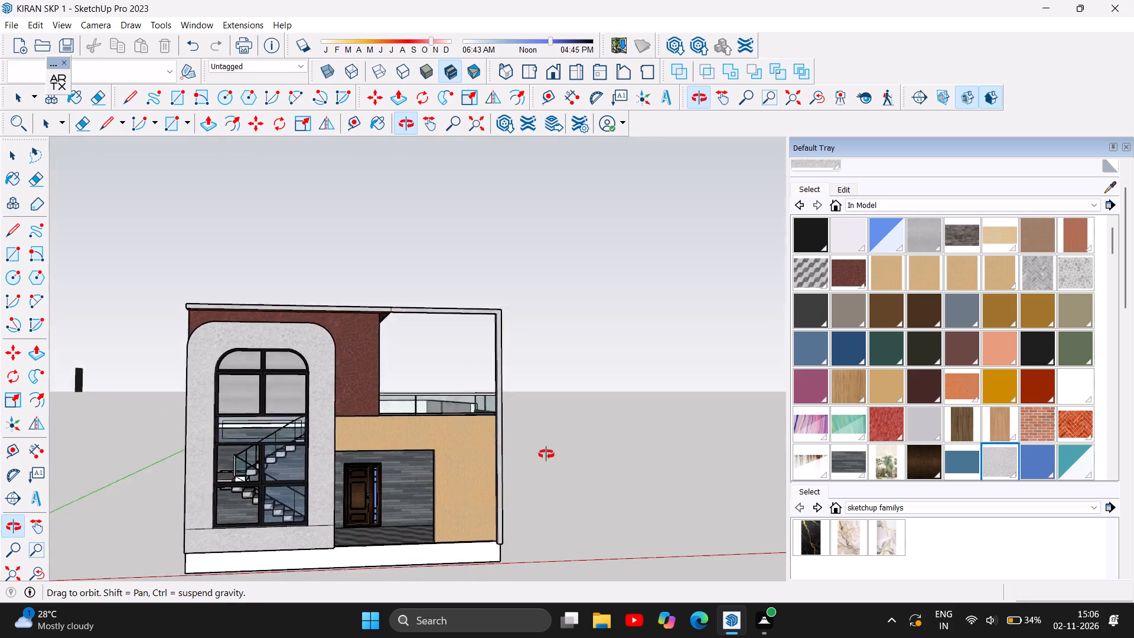
pyautogui.moveTo(546, 454); pyautogui.dragTo(545, 411)
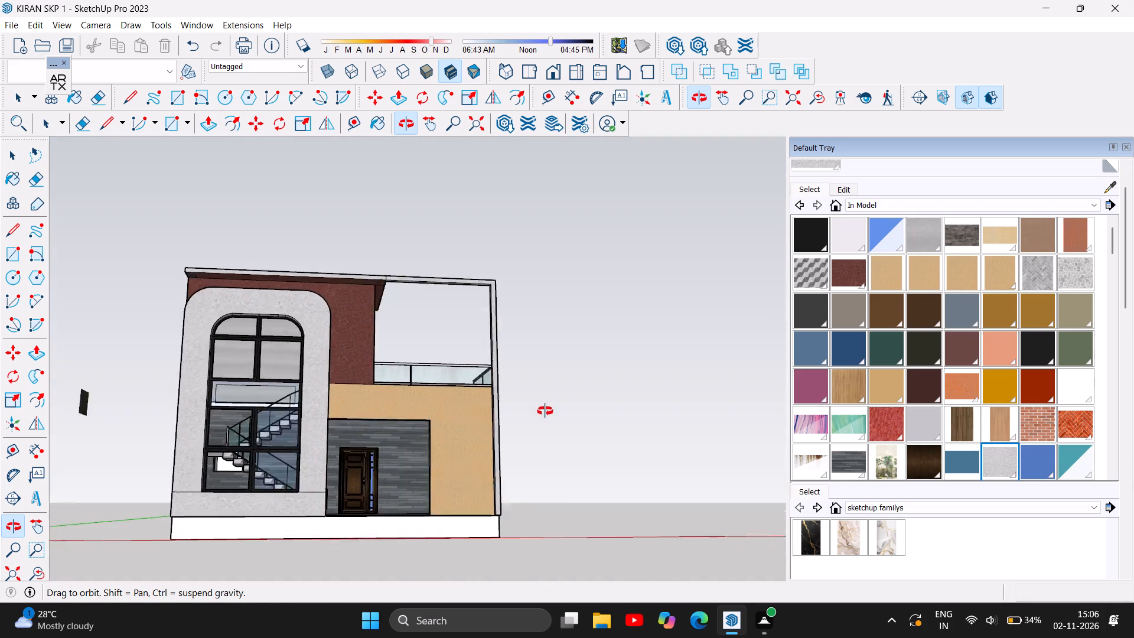
pyautogui.moveTo(545, 411); pyautogui.dragTo(492, 488)
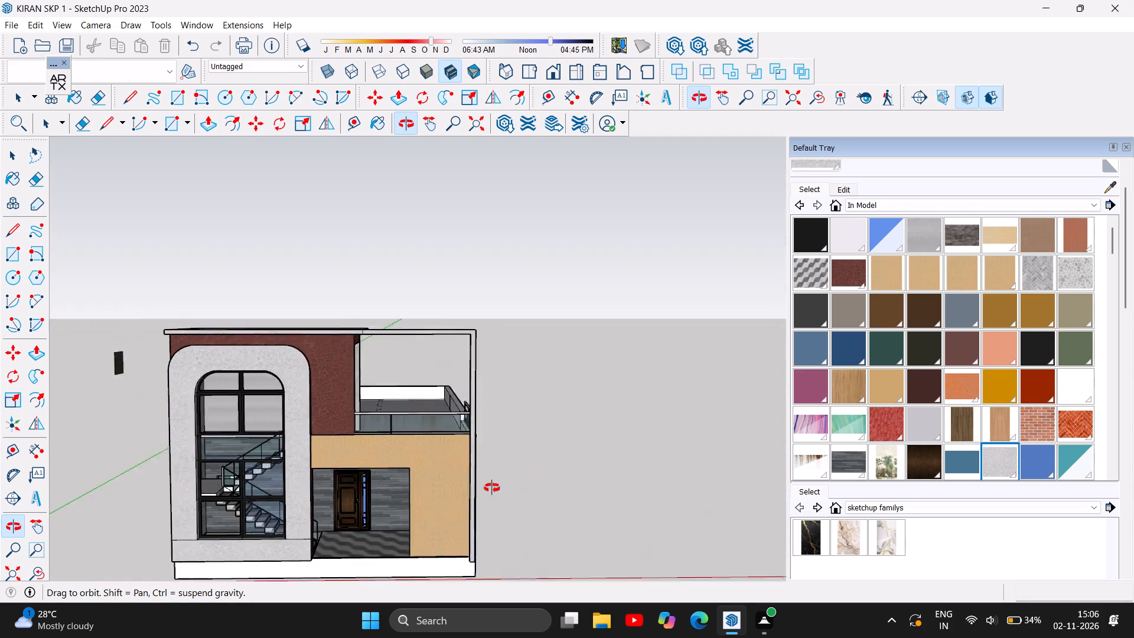
# Push/Pull the thin corner column's rear face 1' 3 5/16" back to meet the front edge of the side wall.
pyautogui.moveTo(492, 488); pyautogui.dragTo(148, 509)
pyautogui.moveTo(324, 419); pyautogui.dragTo(638, 388)
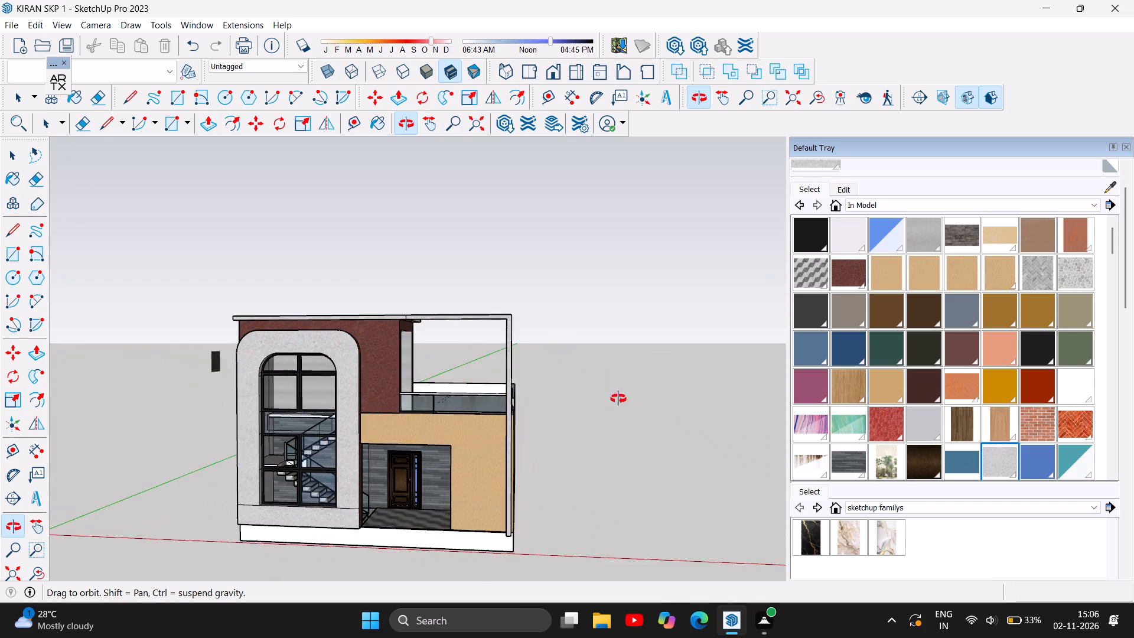
pyautogui.moveTo(420, 413); pyautogui.dragTo(603, 420)
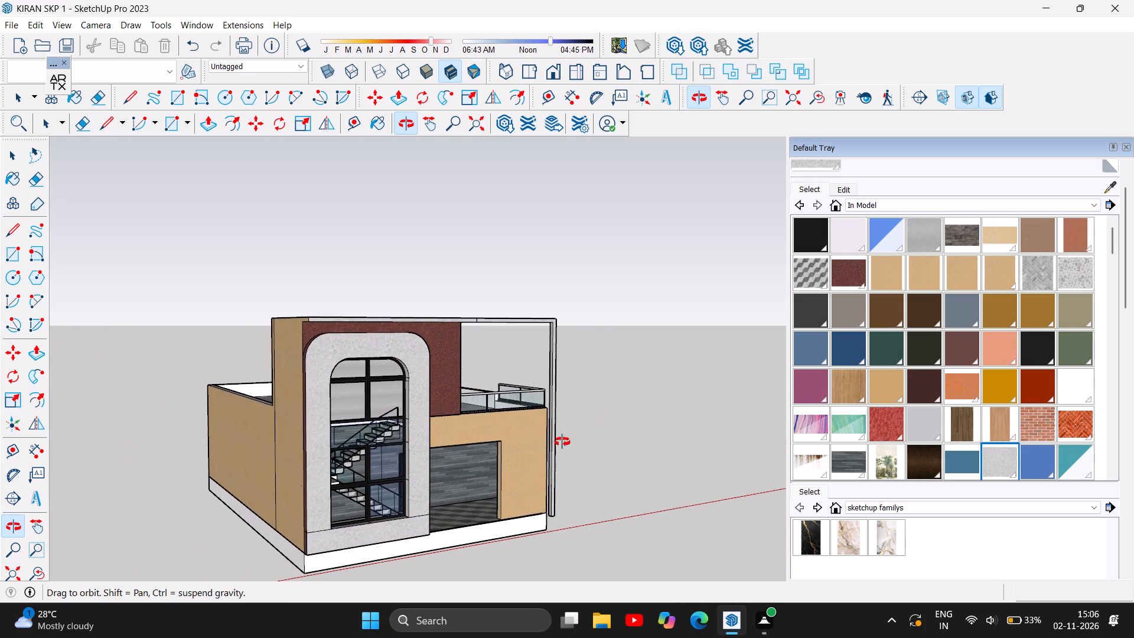
pyautogui.scroll(9, 548, 489)
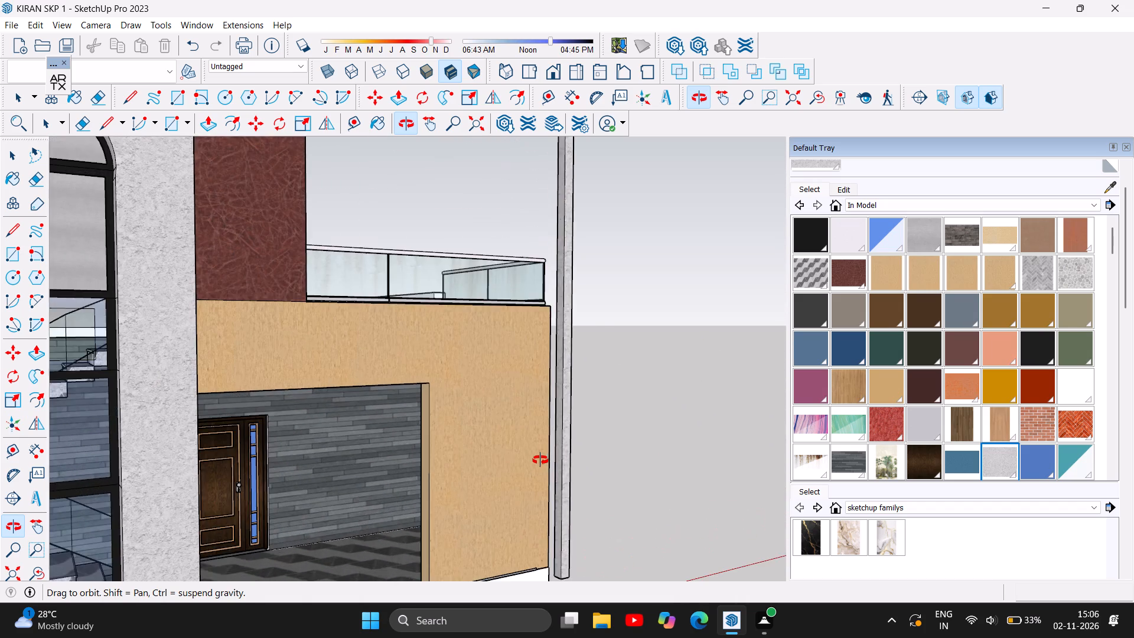
pyautogui.moveTo(523, 453); pyautogui.dragTo(643, 457)
pyautogui.moveTo(513, 434); pyautogui.dragTo(574, 461)
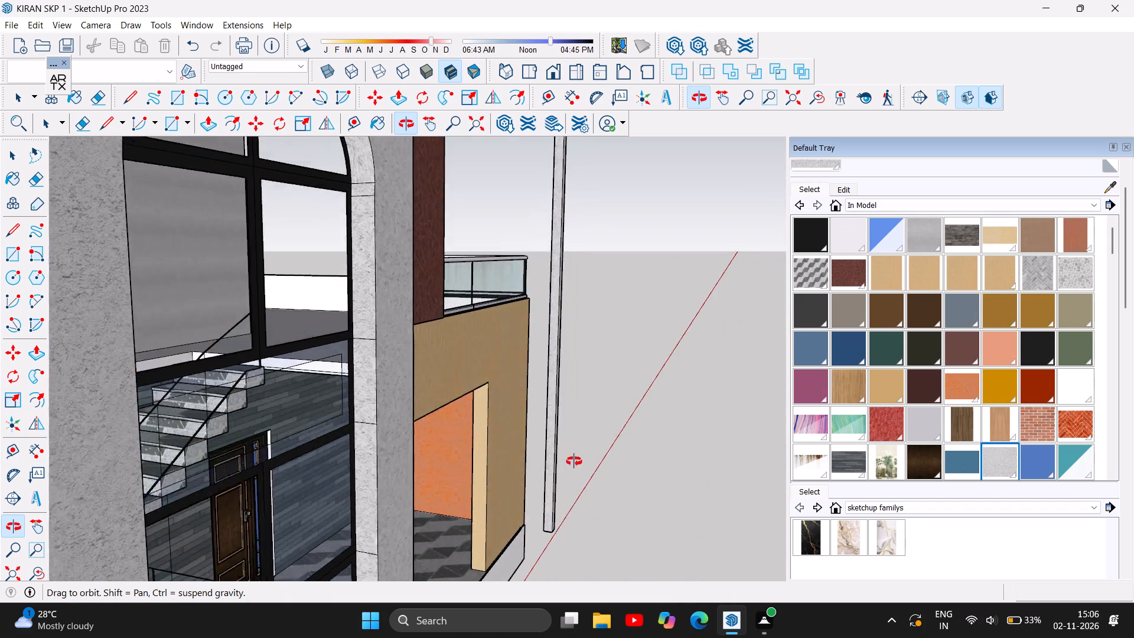
pyautogui.moveTo(574, 461); pyautogui.dragTo(7, 435)
pyautogui.moveTo(402, 425); pyautogui.dragTo(196, 432)
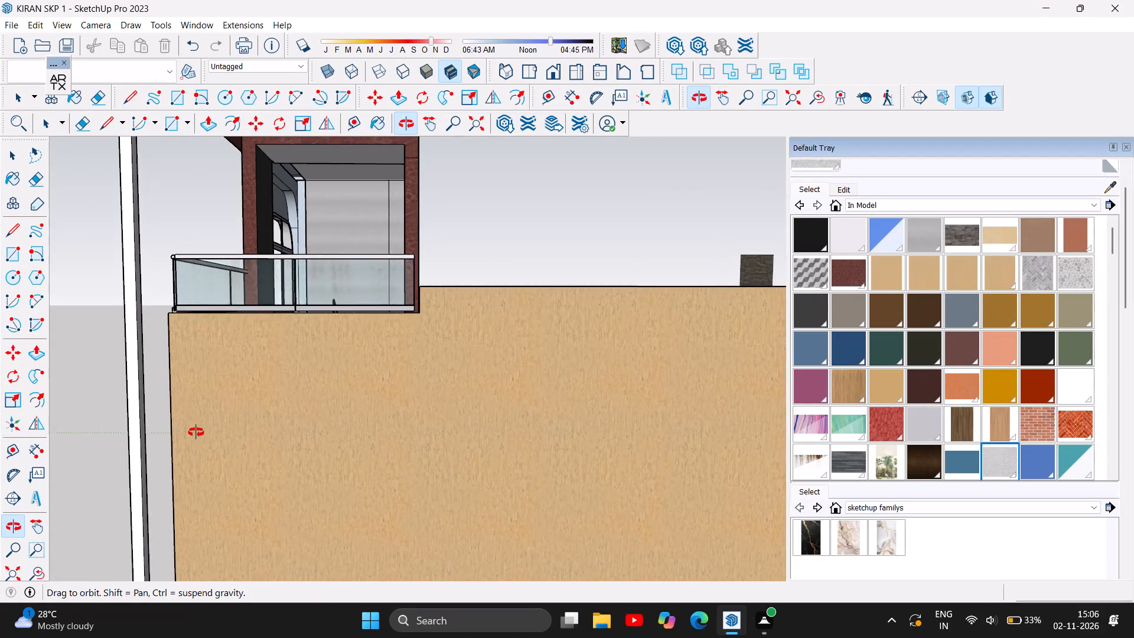
pyautogui.moveTo(196, 432); pyautogui.dragTo(180, 441)
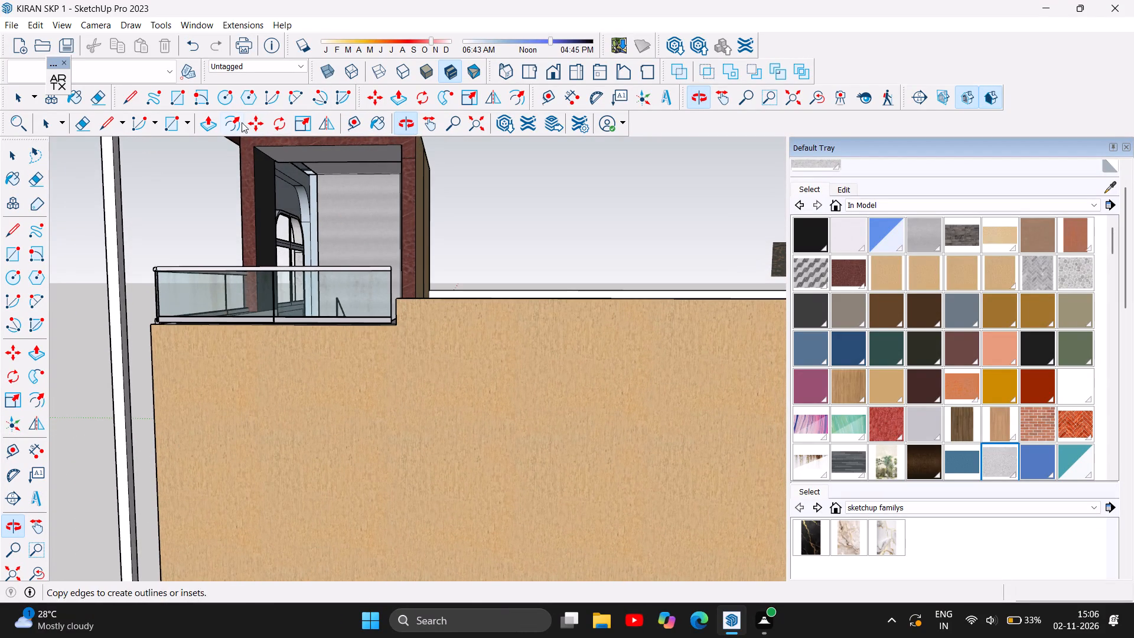
pyautogui.click(207, 125)
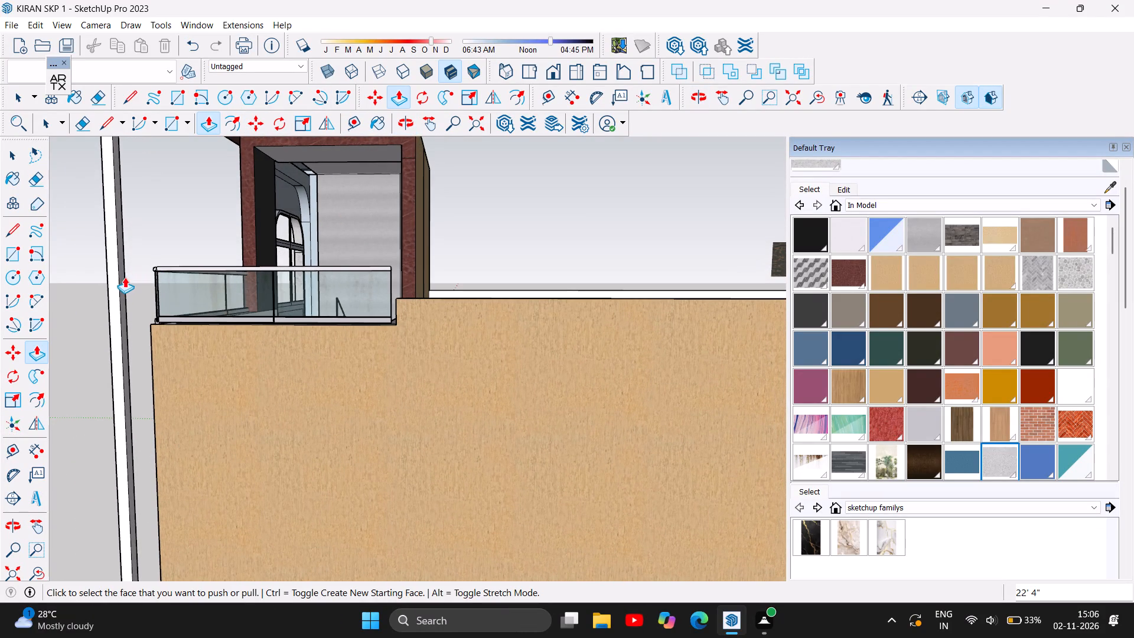
pyautogui.scroll(3, 138, 354)
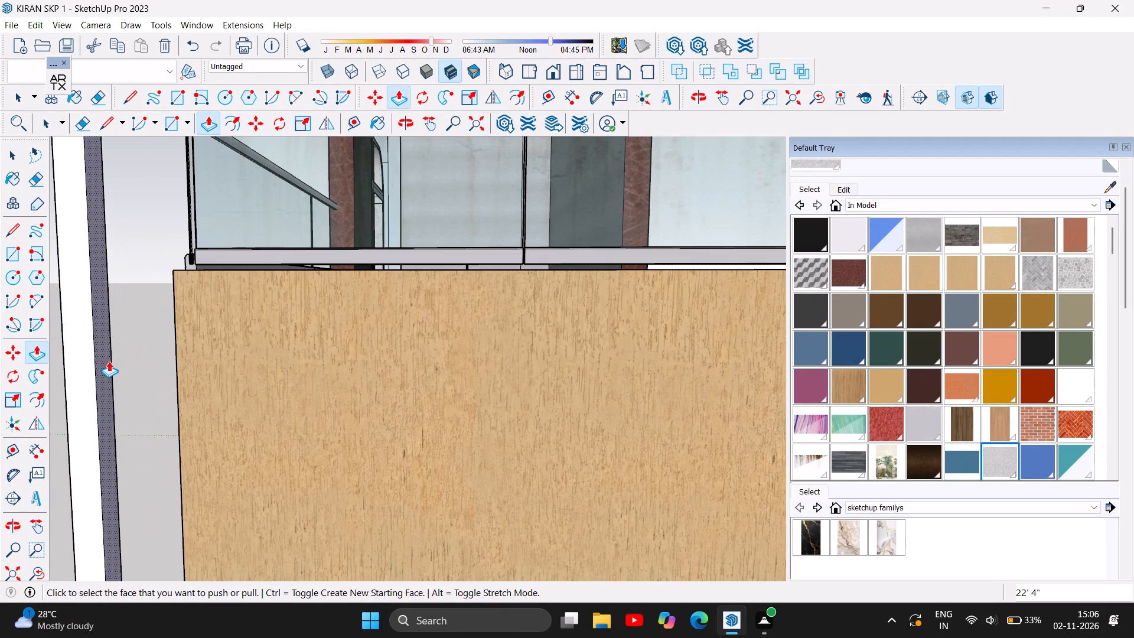
pyautogui.click(109, 361)
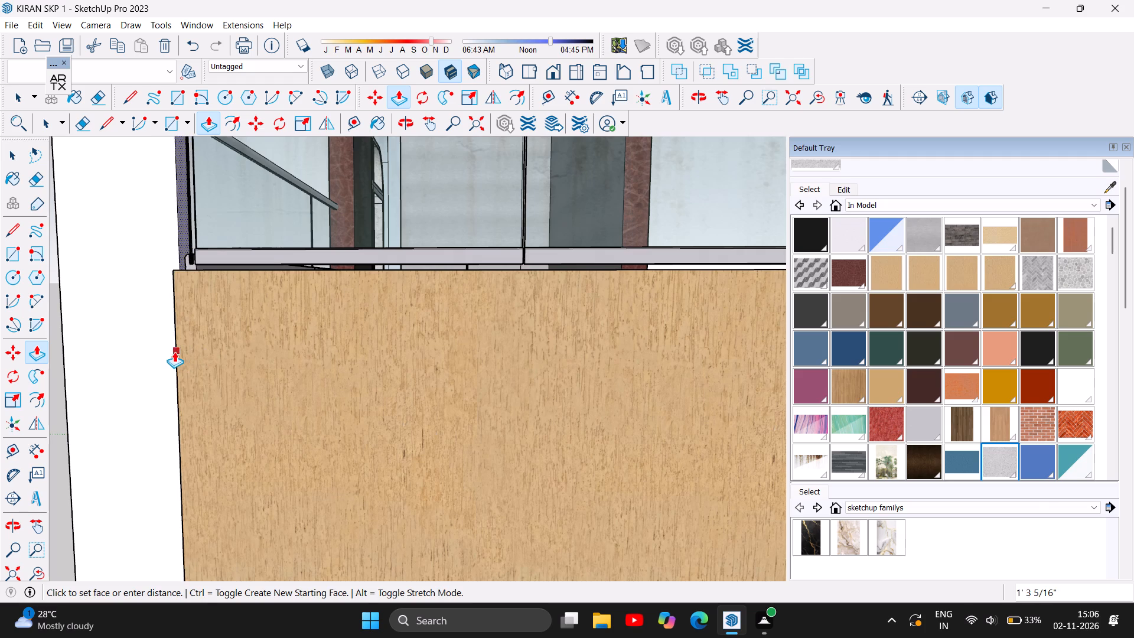
pyautogui.click(174, 351)
# Examine the deepened corner column against the side wall, the front facade and the roof beam.
pyautogui.click(405, 125)
pyautogui.moveTo(200, 285); pyautogui.dragTo(201, 288)
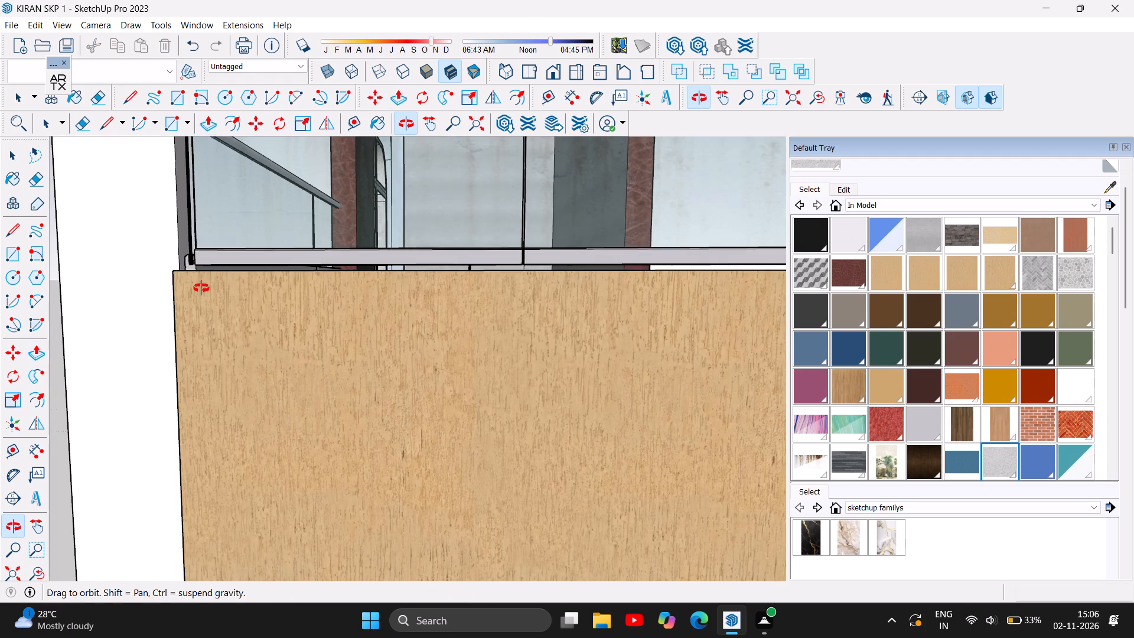
pyautogui.moveTo(201, 288); pyautogui.dragTo(416, 345)
pyautogui.scroll(-6, 436, 338)
pyautogui.scroll(-2, 527, 286)
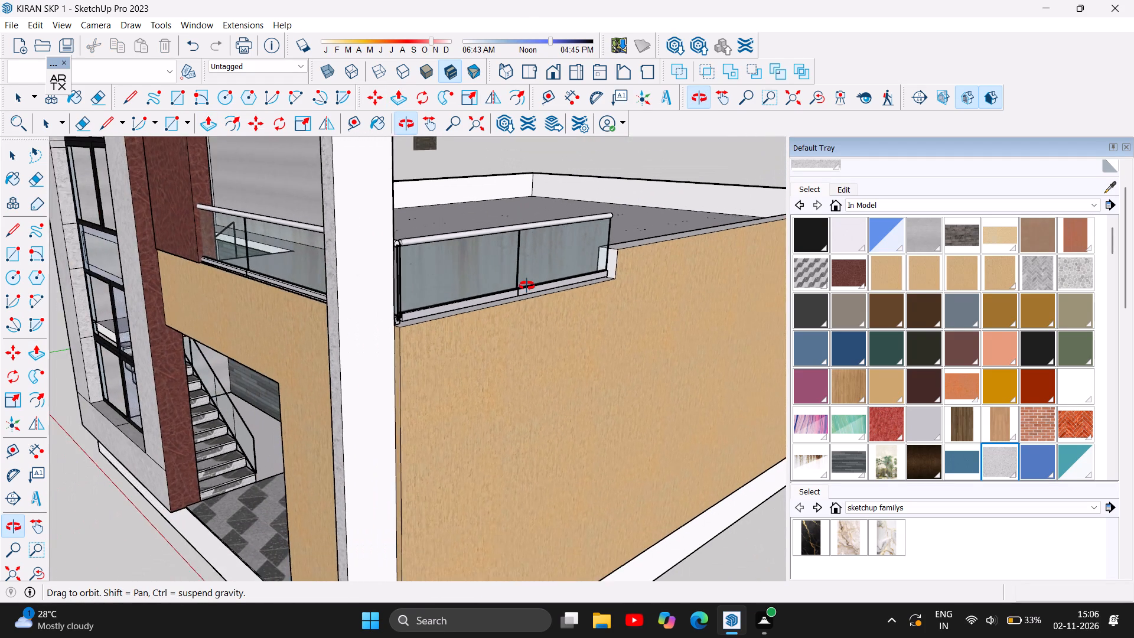
pyautogui.scroll(-9, 527, 286)
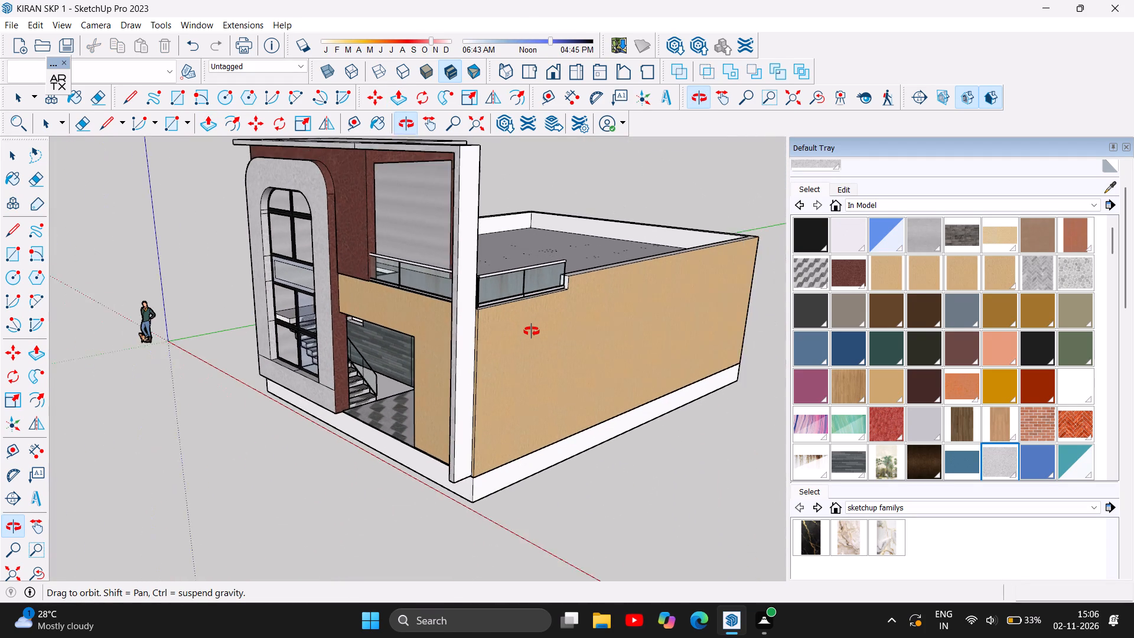
pyautogui.scroll(-3, 532, 331)
pyautogui.moveTo(443, 317); pyautogui.dragTo(722, 326)
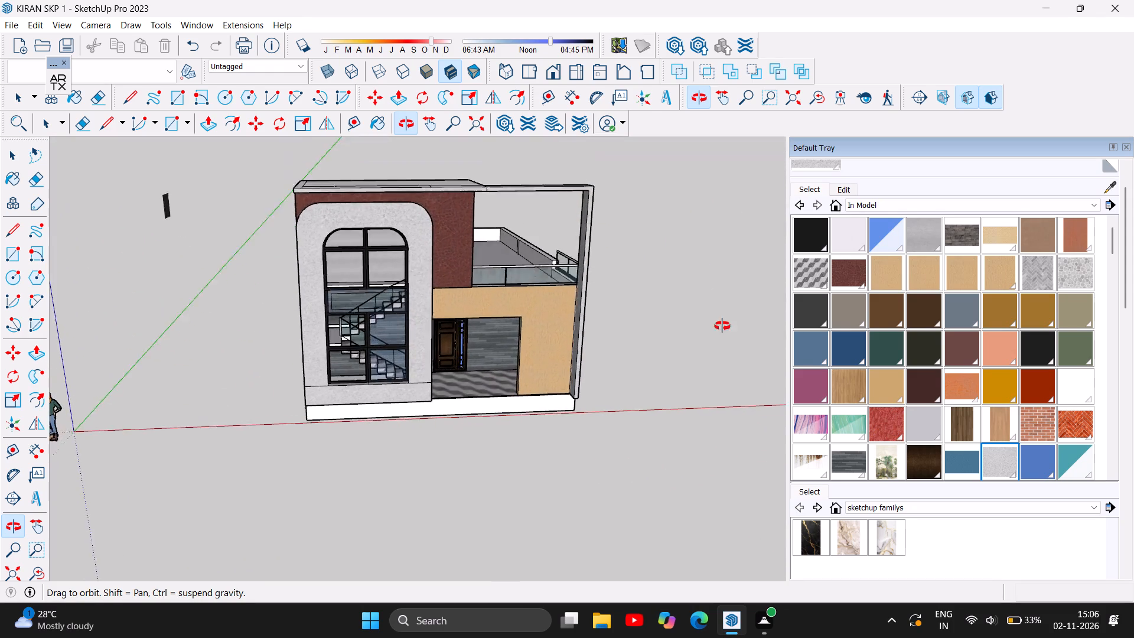
pyautogui.moveTo(722, 326); pyautogui.dragTo(747, 362)
pyautogui.moveTo(367, 211); pyautogui.dragTo(554, 227)
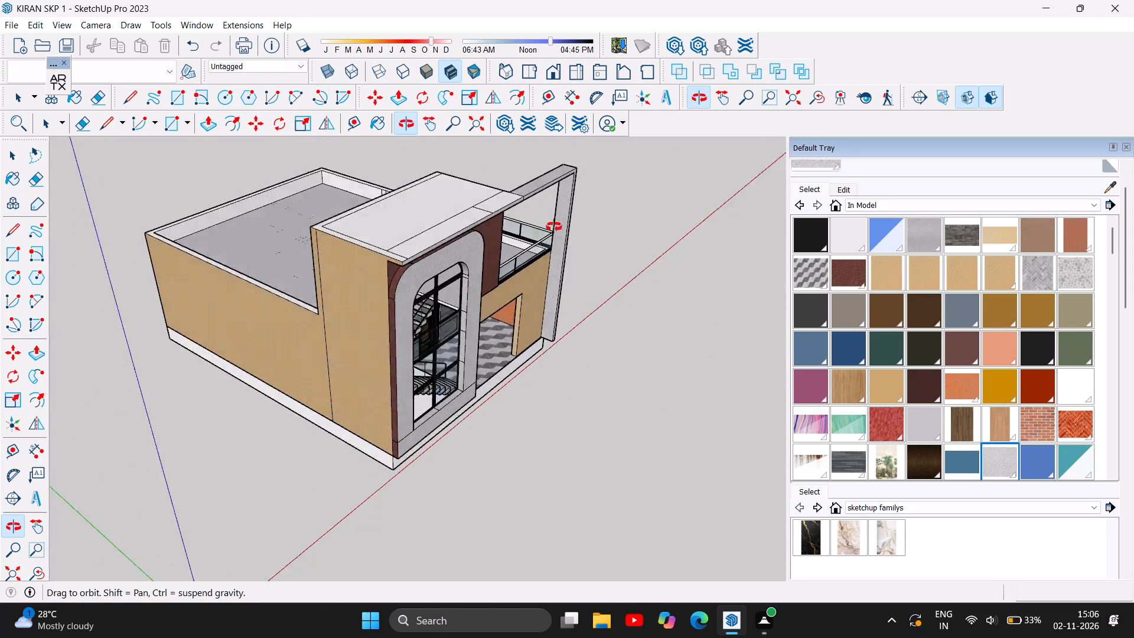
pyautogui.moveTo(554, 227); pyautogui.dragTo(2, 219)
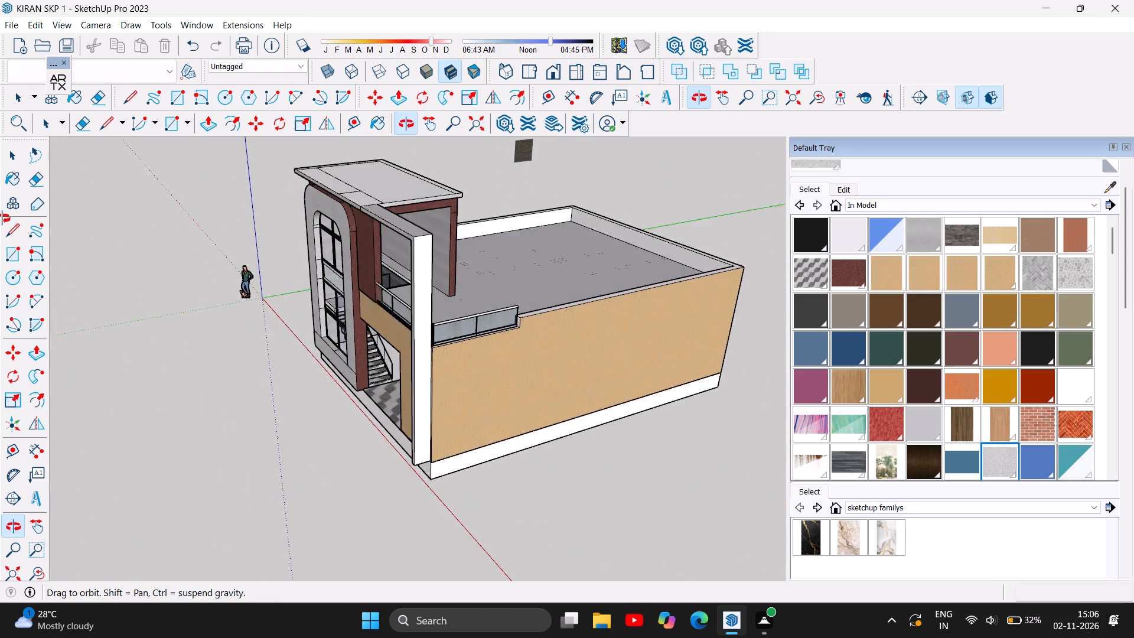
pyautogui.moveTo(2, 219); pyautogui.dragTo(430, 151)
# Delete the short seam edge on the roof's front fascia where the beam meets the roof slab.
pyautogui.scroll(4, 530, 196)
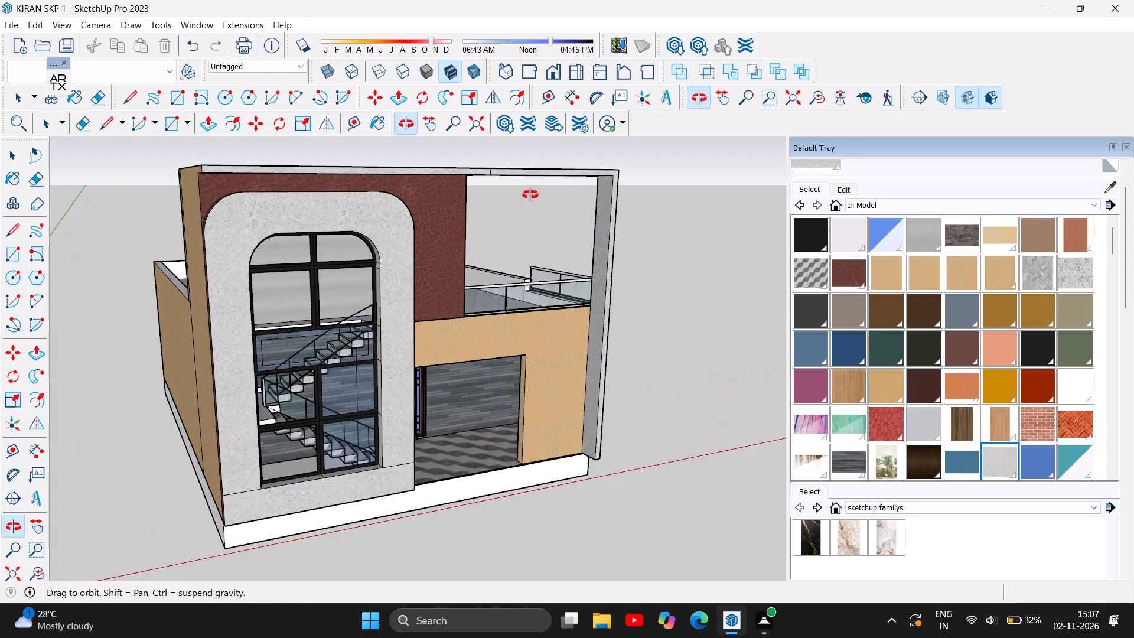
pyautogui.scroll(2, 517, 158)
pyautogui.moveTo(487, 184); pyautogui.dragTo(312, 234)
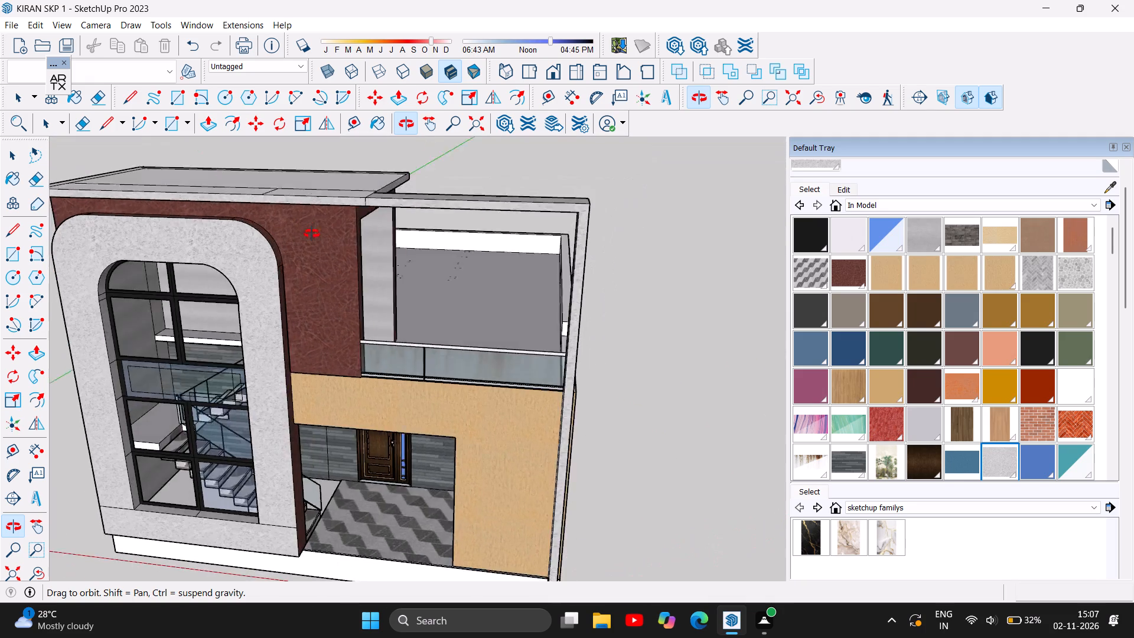
pyautogui.moveTo(312, 234); pyautogui.dragTo(367, 258)
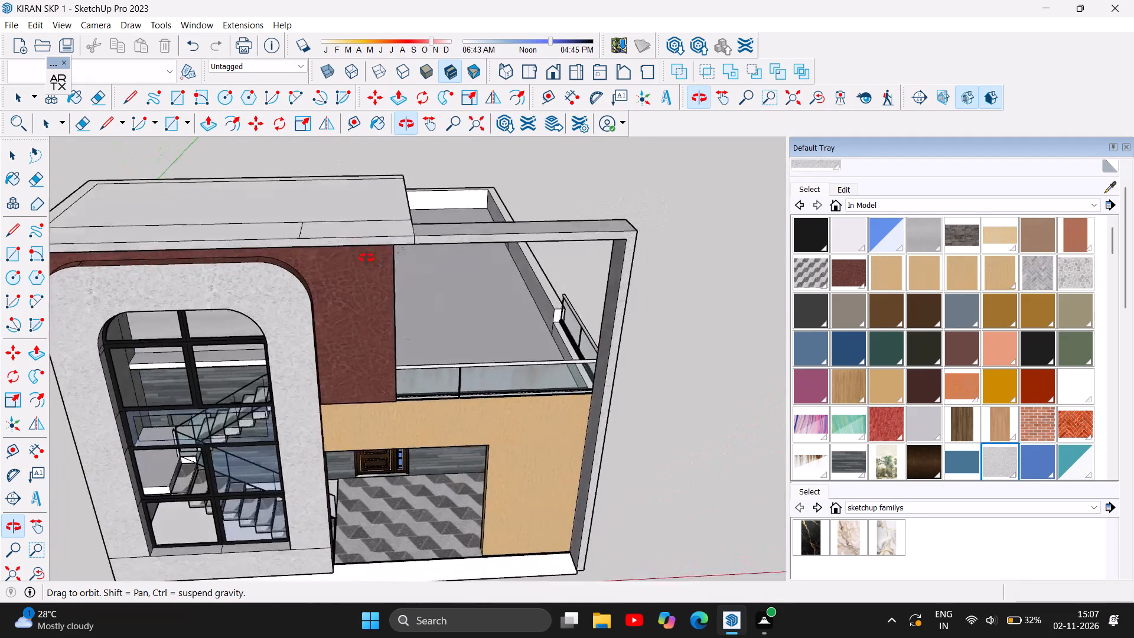
pyautogui.moveTo(367, 258); pyautogui.dragTo(162, 288)
pyautogui.scroll(2, 247, 245)
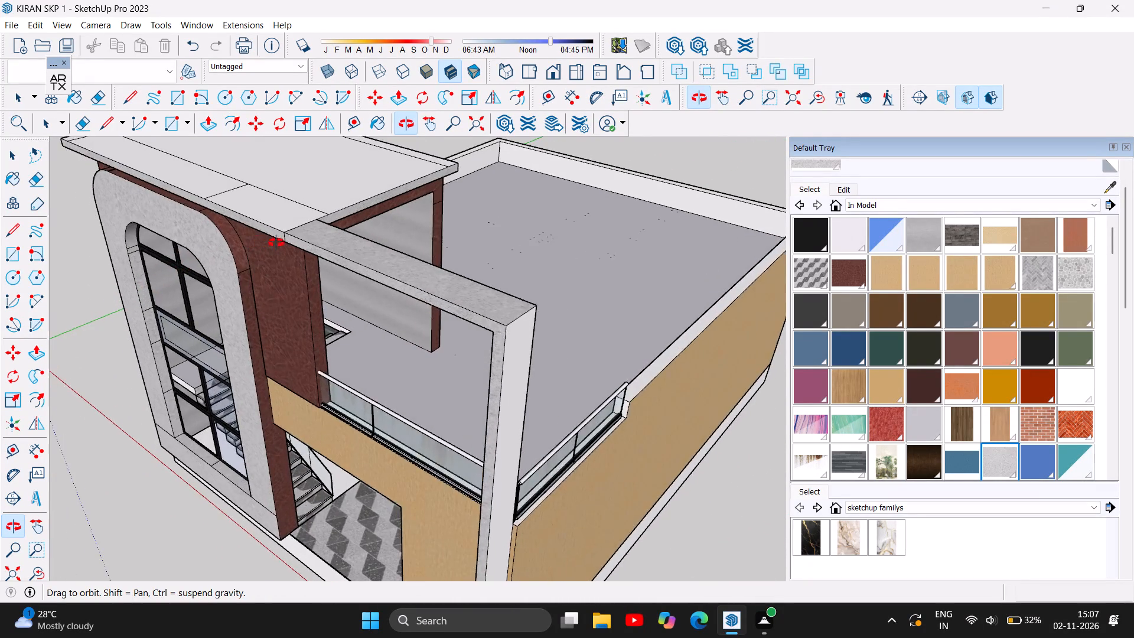
pyautogui.scroll(7, 276, 243)
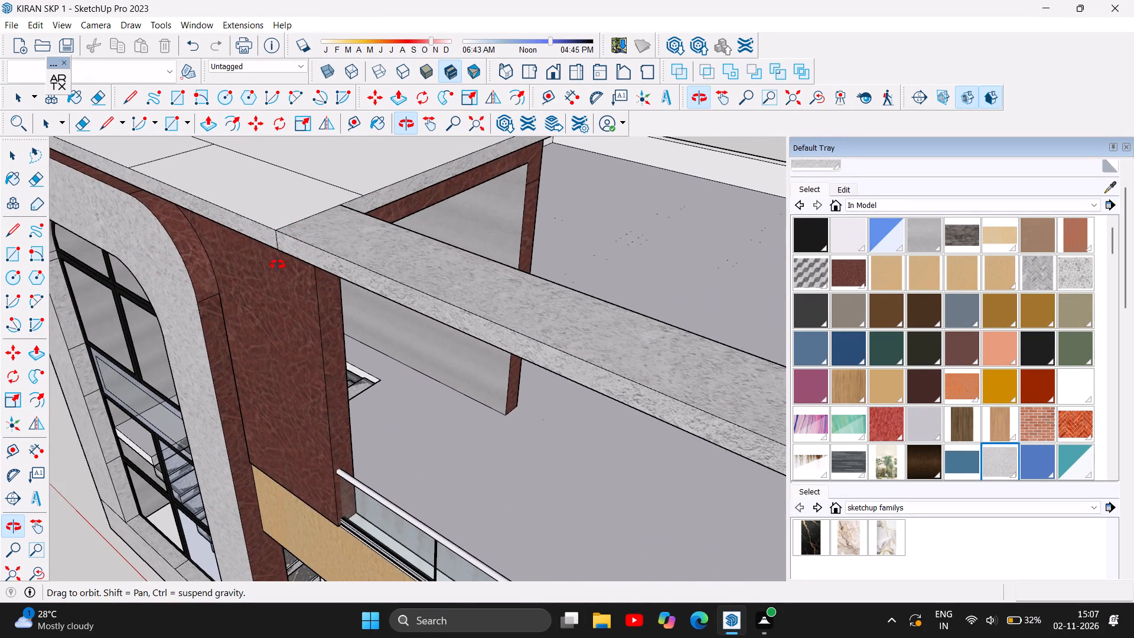
pyautogui.moveTo(277, 262); pyautogui.dragTo(283, 256)
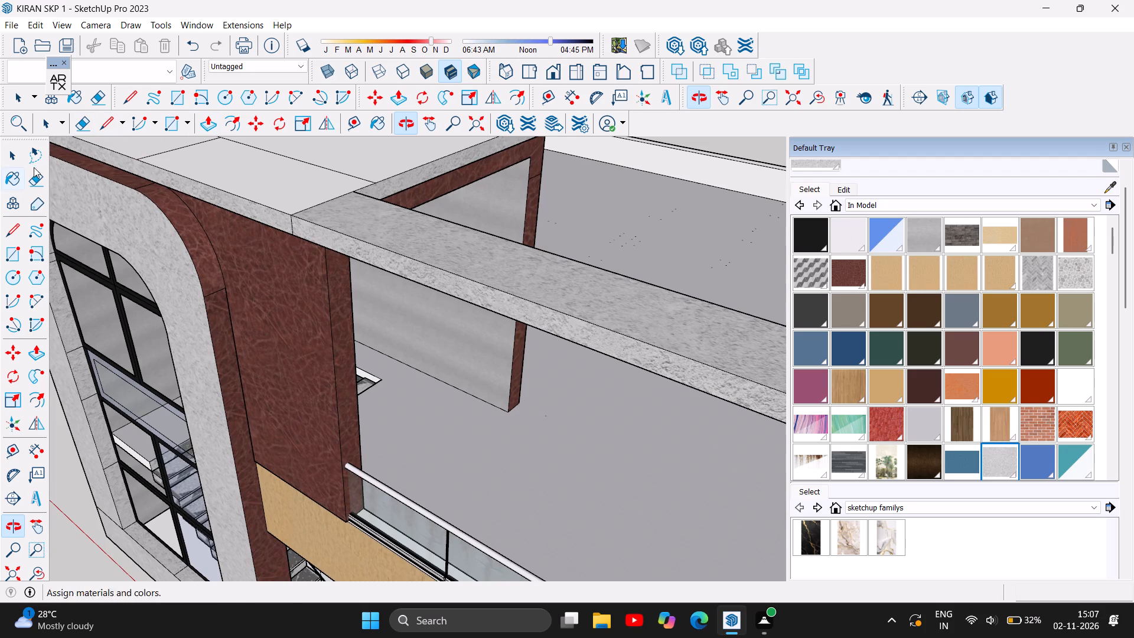
pyautogui.click(13, 158)
pyautogui.click(292, 229)
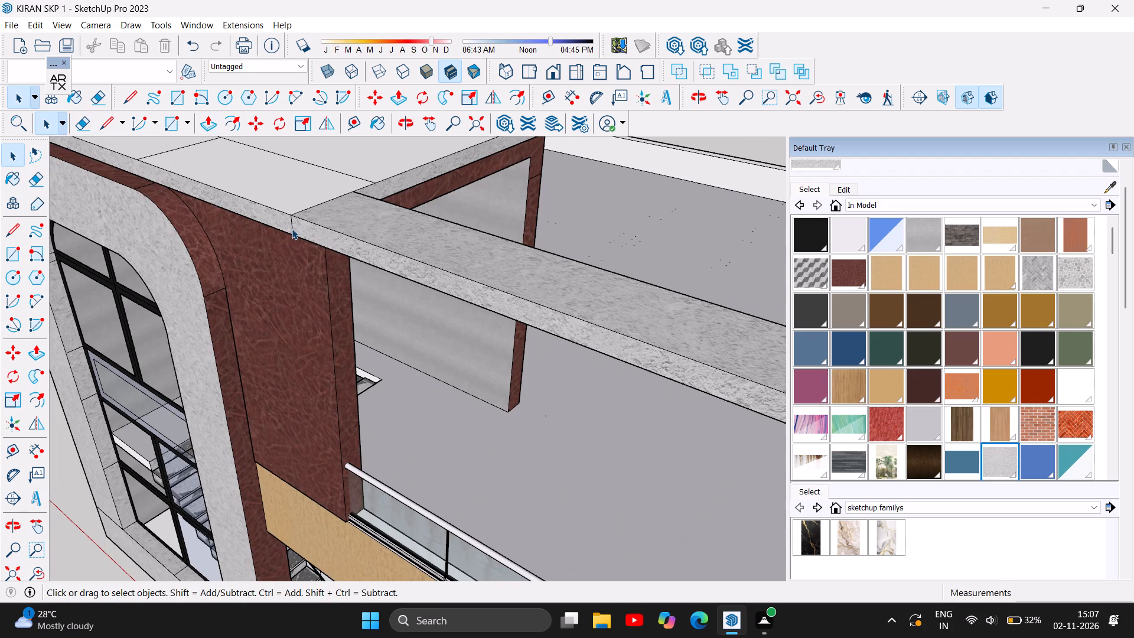
pyautogui.press('Delete')
# Examine the roof fascia, beam and corner column from above, the front and the terrace side.
pyautogui.scroll(-1, 307, 223)
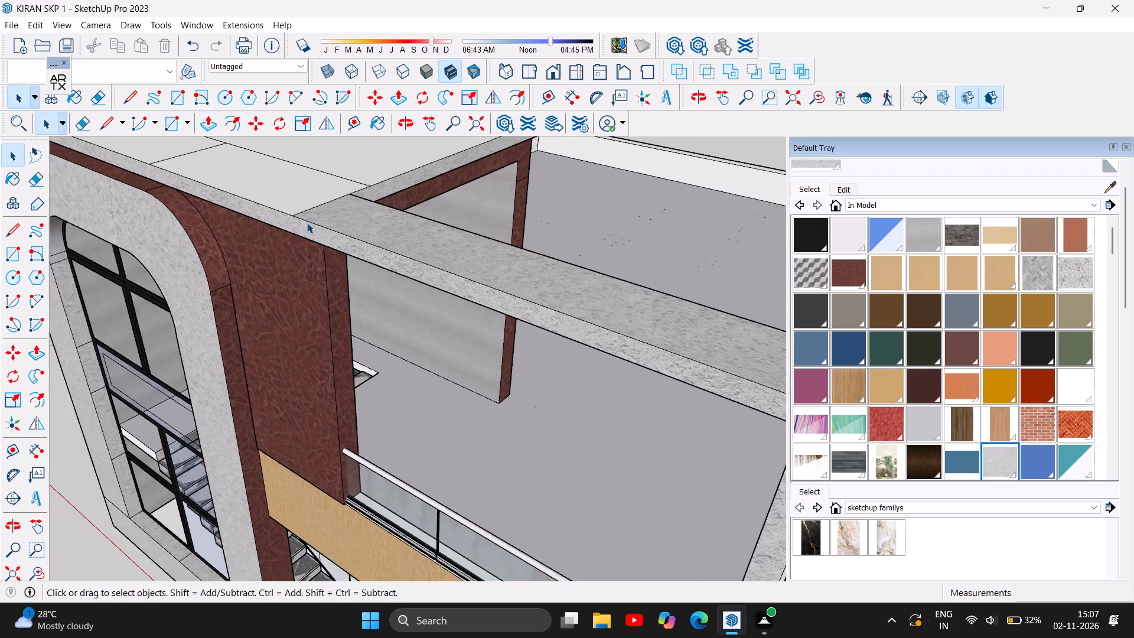
pyautogui.scroll(-6, 307, 223)
pyautogui.scroll(-2, 338, 294)
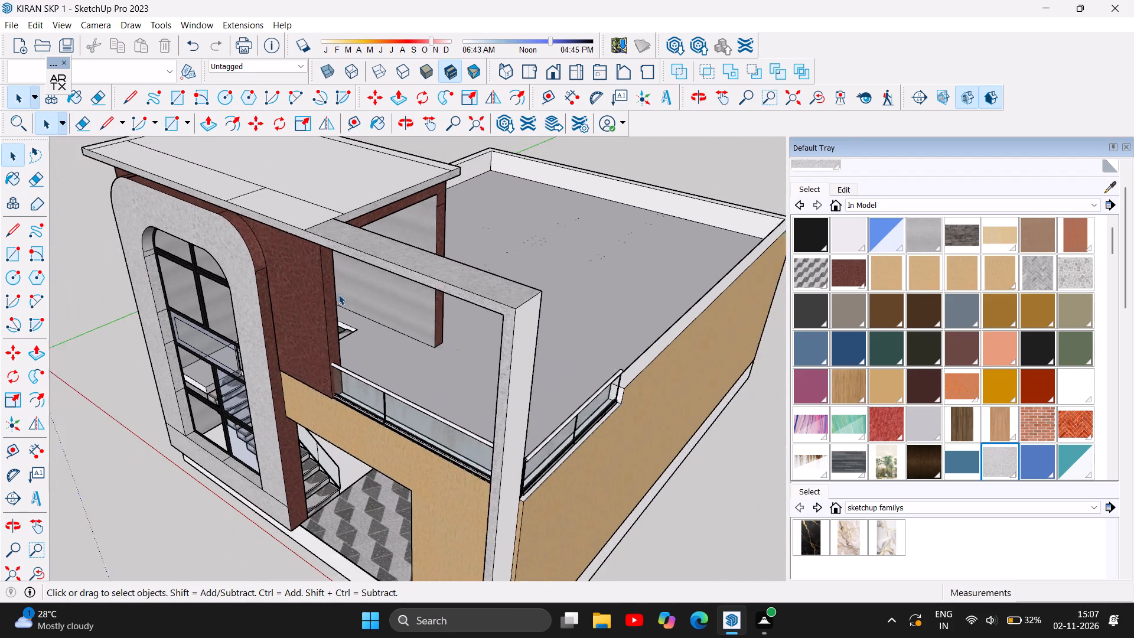
pyautogui.scroll(-2, 338, 294)
pyautogui.scroll(1, 338, 294)
pyautogui.scroll(-2, 338, 294)
pyautogui.moveTo(369, 356); pyautogui.dragTo(359, 352)
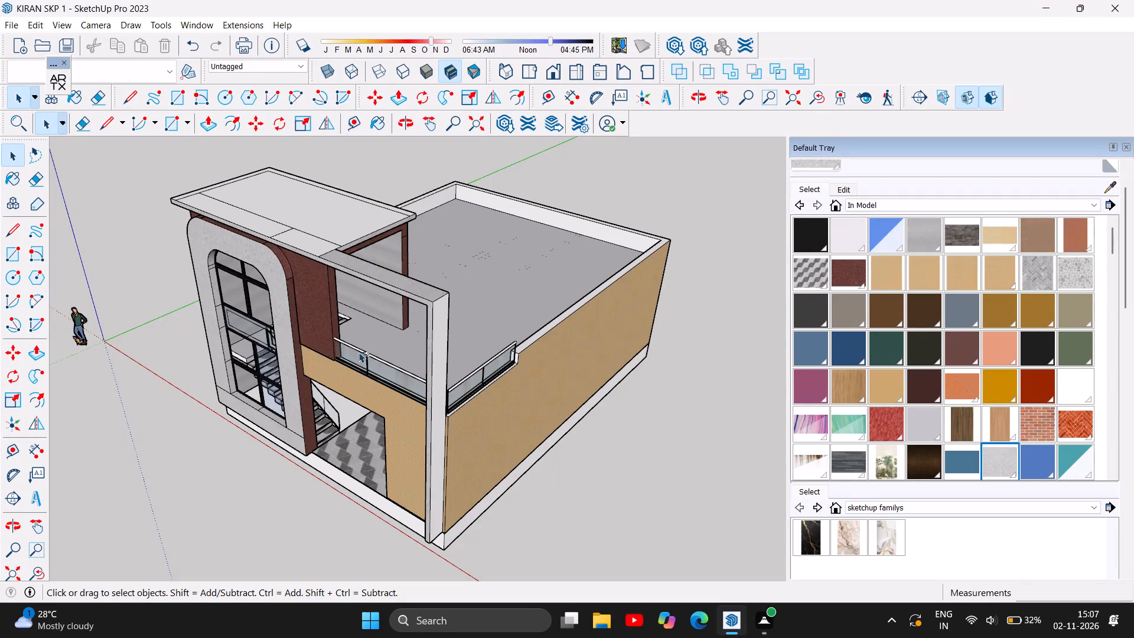
pyautogui.moveTo(359, 352); pyautogui.dragTo(358, 352)
pyautogui.click(152, 247)
pyautogui.click(415, 117)
pyautogui.moveTo(283, 330); pyautogui.dragTo(496, 168)
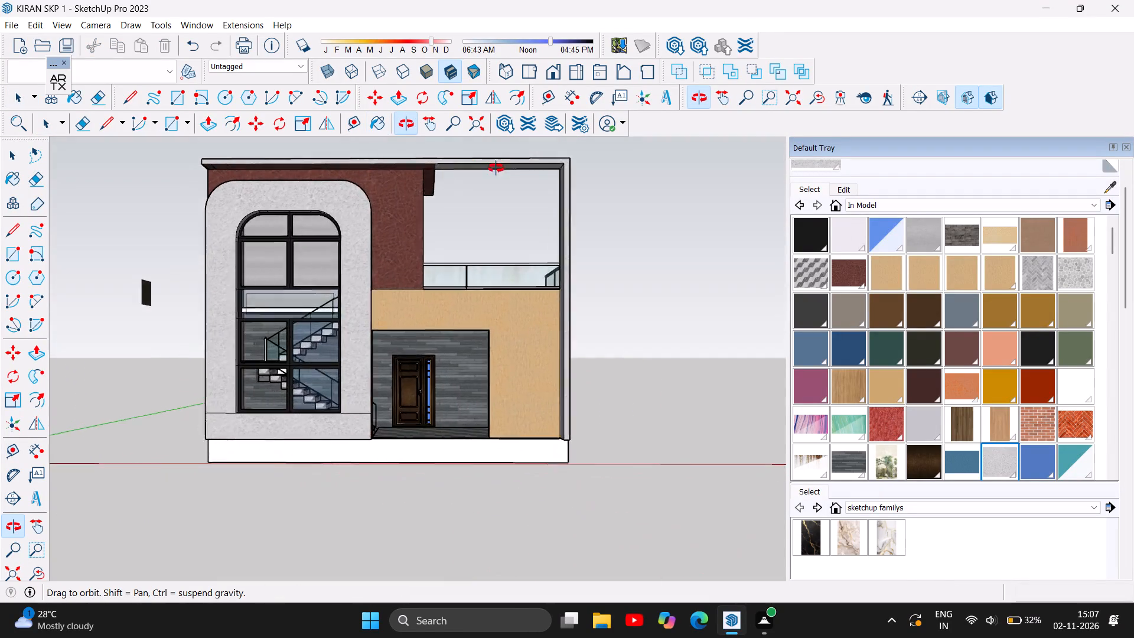
pyautogui.moveTo(496, 168); pyautogui.dragTo(339, 240)
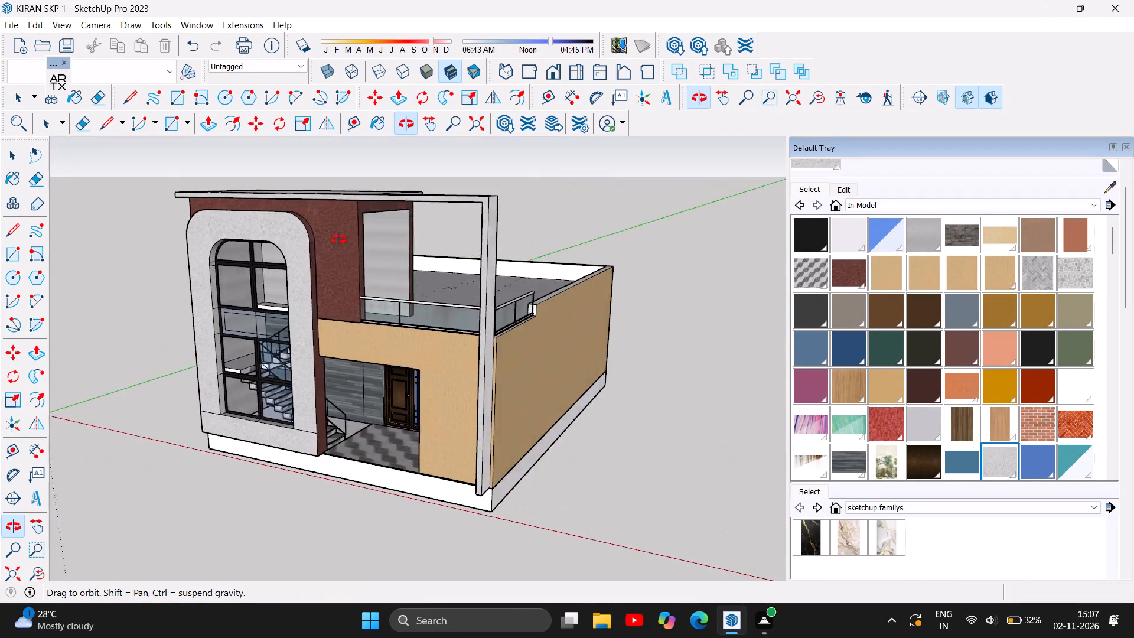
pyautogui.moveTo(339, 240); pyautogui.dragTo(213, 262)
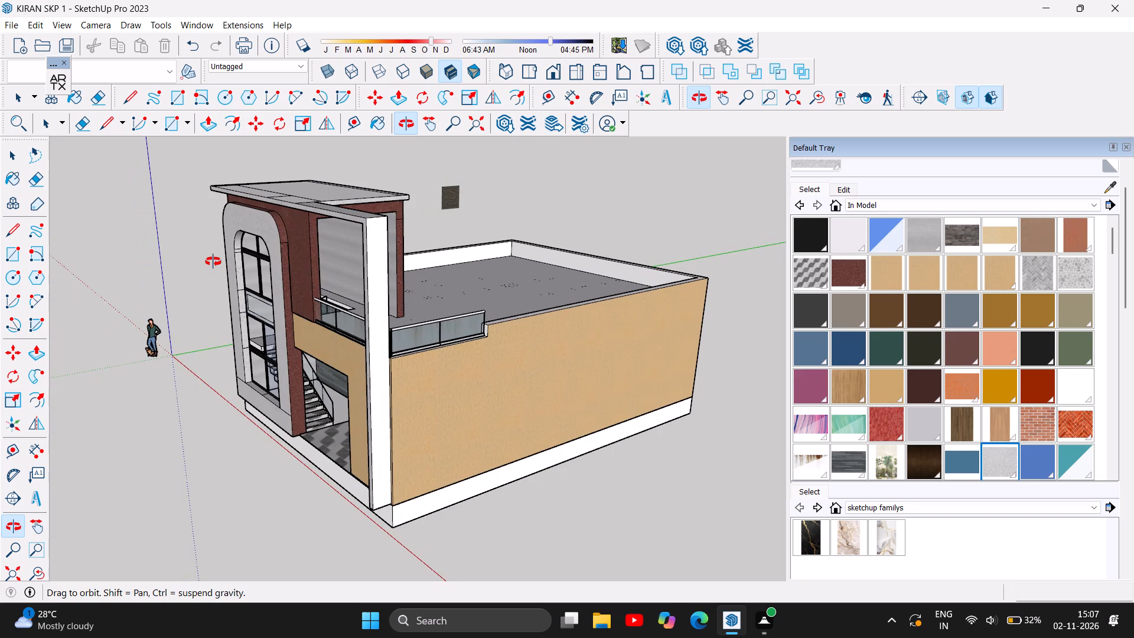
pyautogui.moveTo(260, 317); pyautogui.dragTo(292, 288)
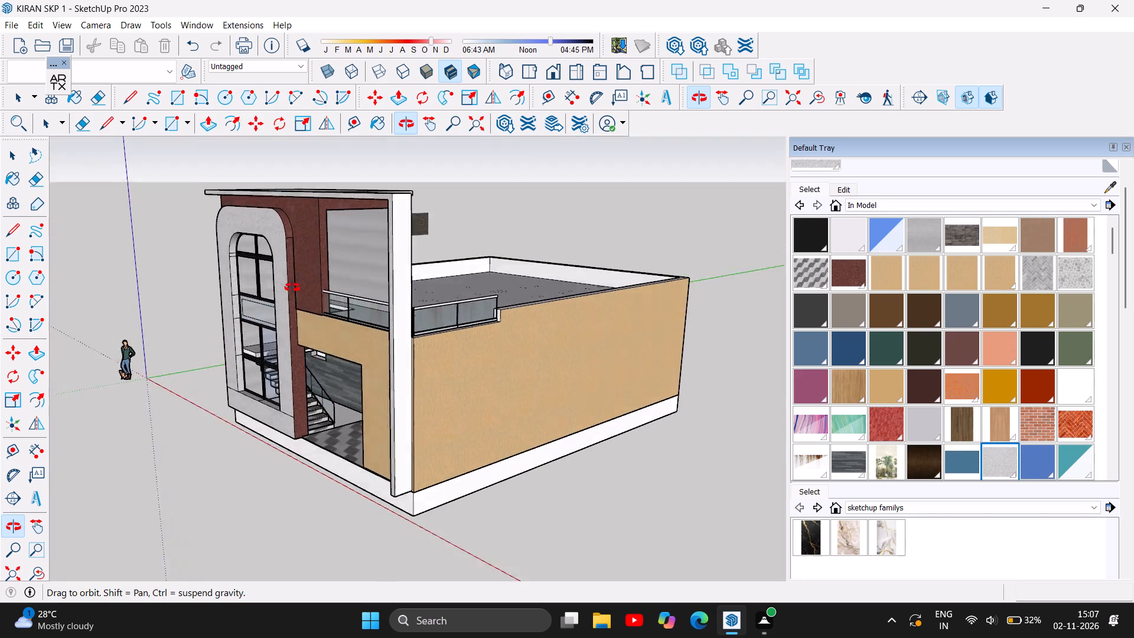
pyautogui.moveTo(292, 288); pyautogui.dragTo(455, 268)
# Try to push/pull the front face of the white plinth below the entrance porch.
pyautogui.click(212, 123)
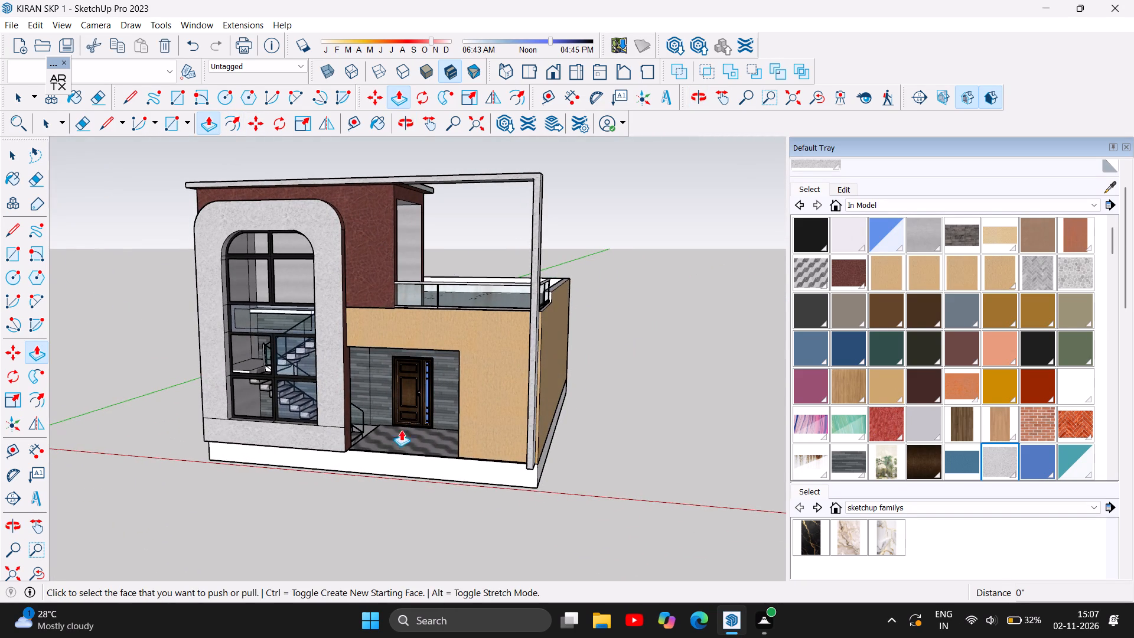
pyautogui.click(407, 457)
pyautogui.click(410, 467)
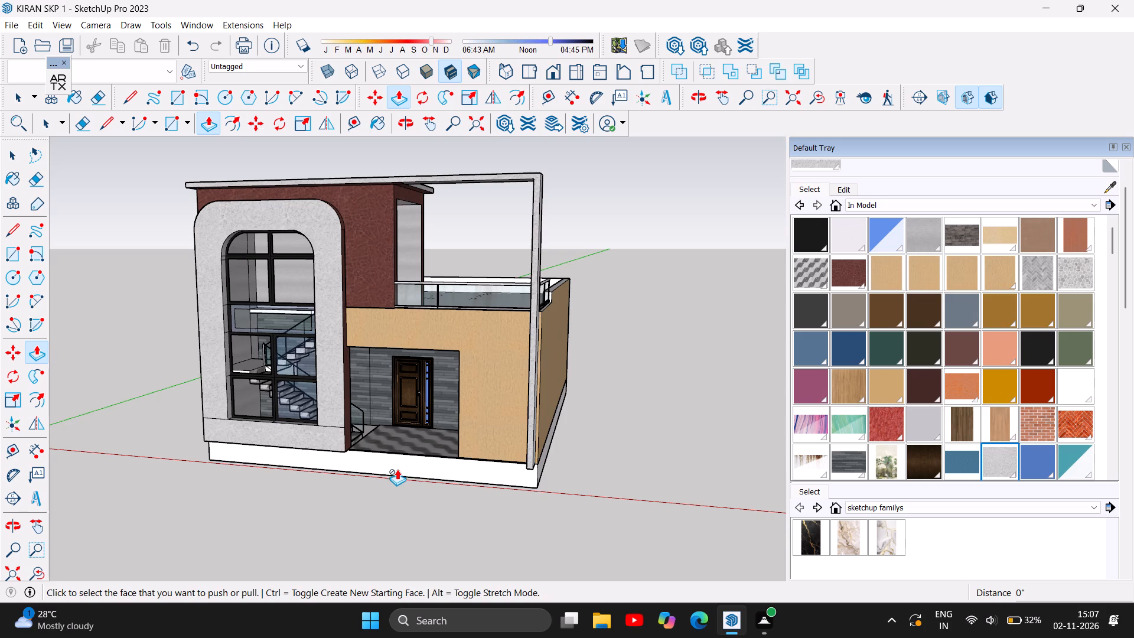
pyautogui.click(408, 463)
# Push/pull the bottom face of the white corner column upward by about 15' 7", shortening it to end above the terrace railing.
pyautogui.click(403, 123)
pyautogui.moveTo(497, 369); pyautogui.dragTo(394, 364)
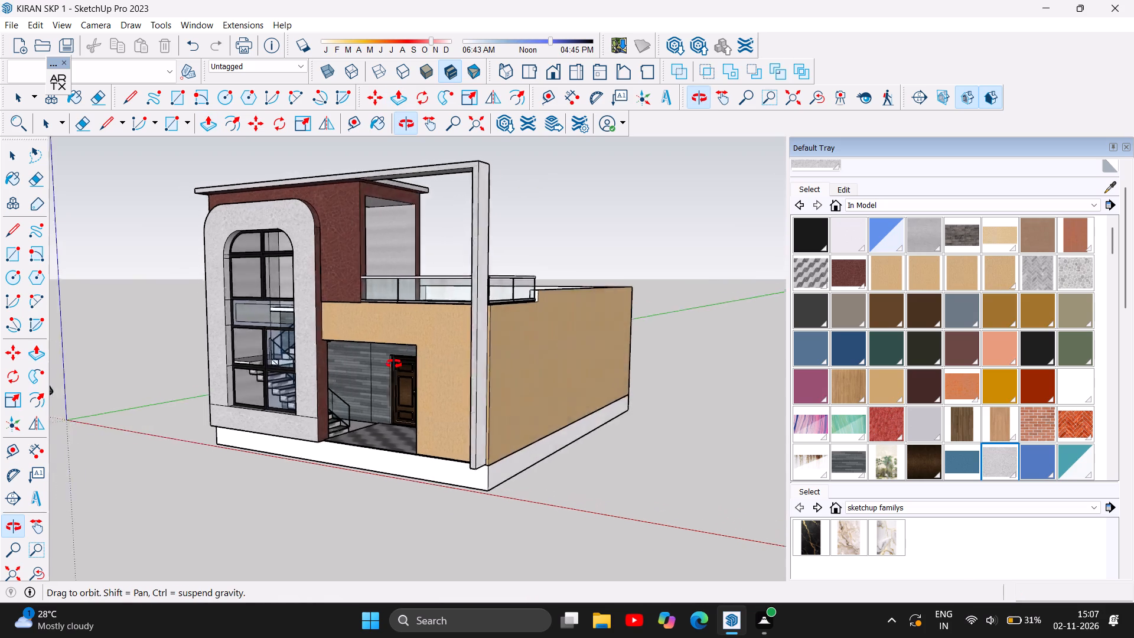
pyautogui.moveTo(394, 364); pyautogui.dragTo(0, 458)
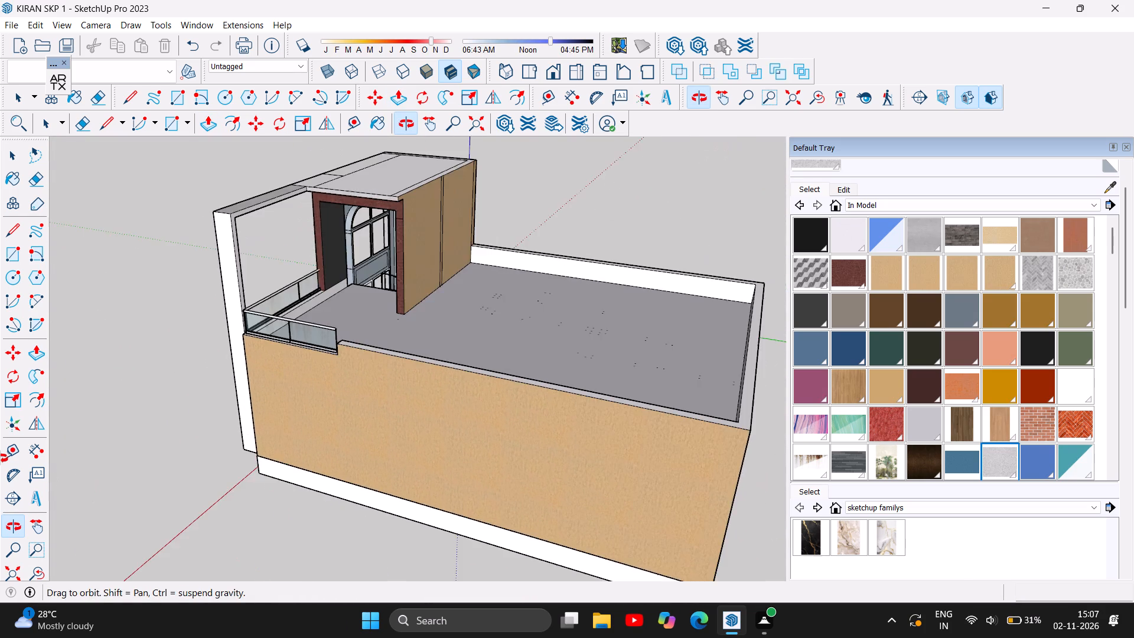
pyautogui.moveTo(0, 458); pyautogui.dragTo(324, 397)
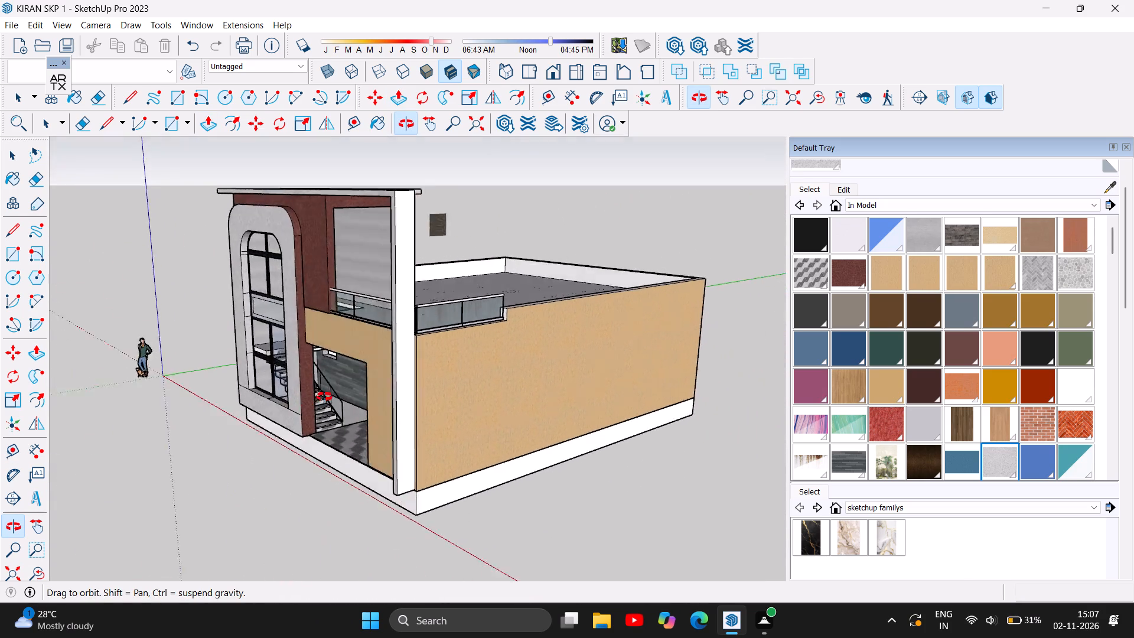
pyautogui.moveTo(324, 397); pyautogui.dragTo(319, 366)
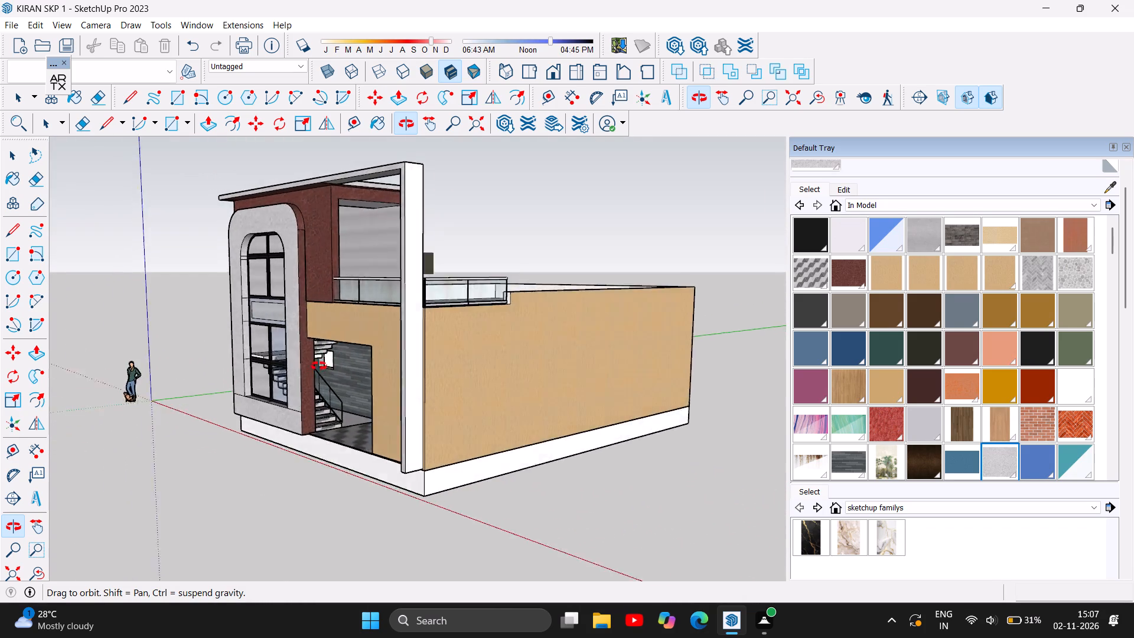
pyautogui.moveTo(319, 366); pyautogui.dragTo(229, 196)
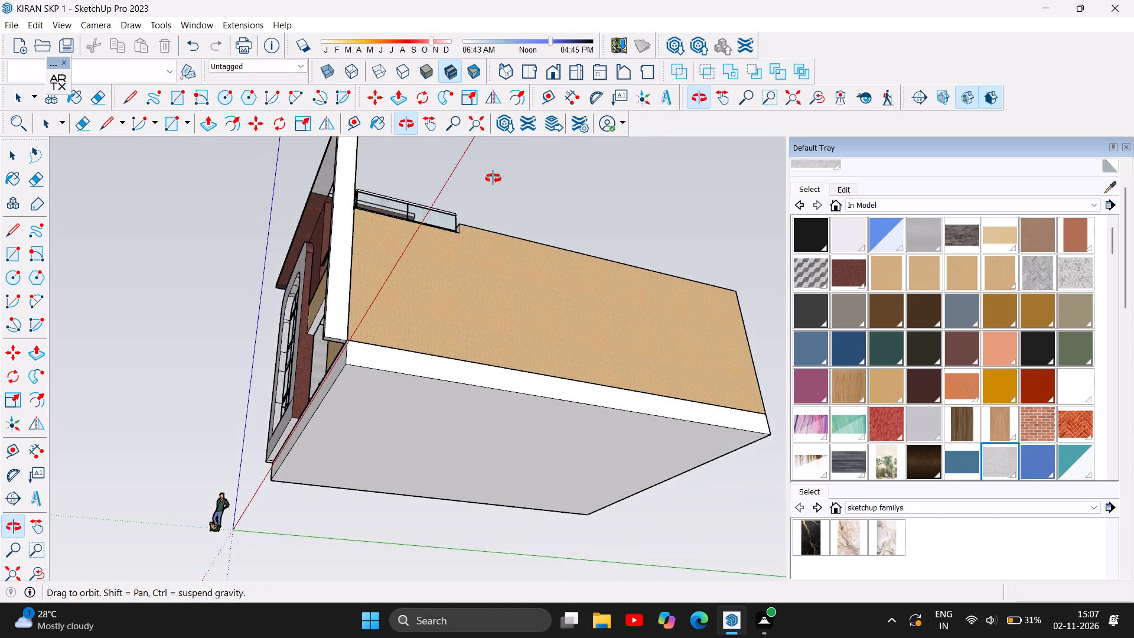
pyautogui.click(204, 128)
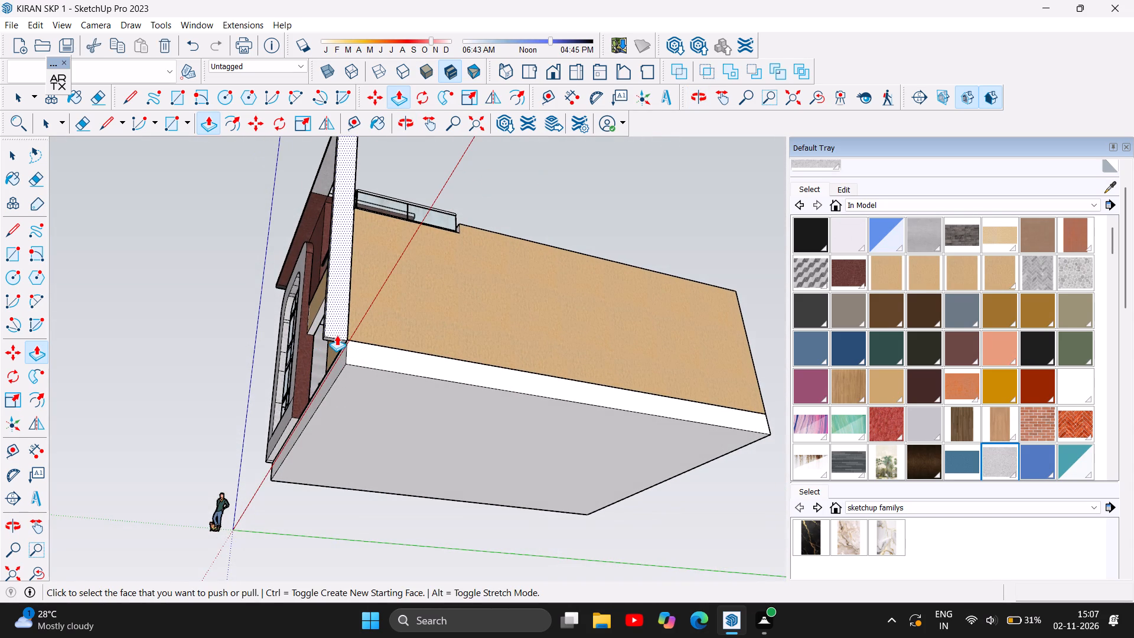
pyautogui.scroll(1, 331, 344)
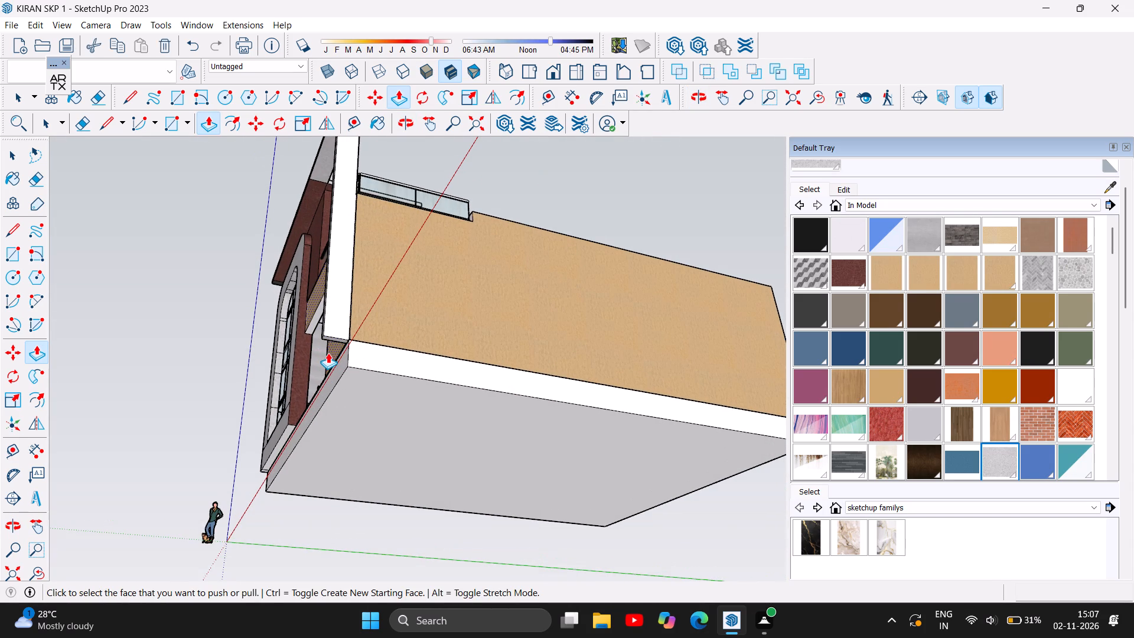
pyautogui.scroll(1, 328, 353)
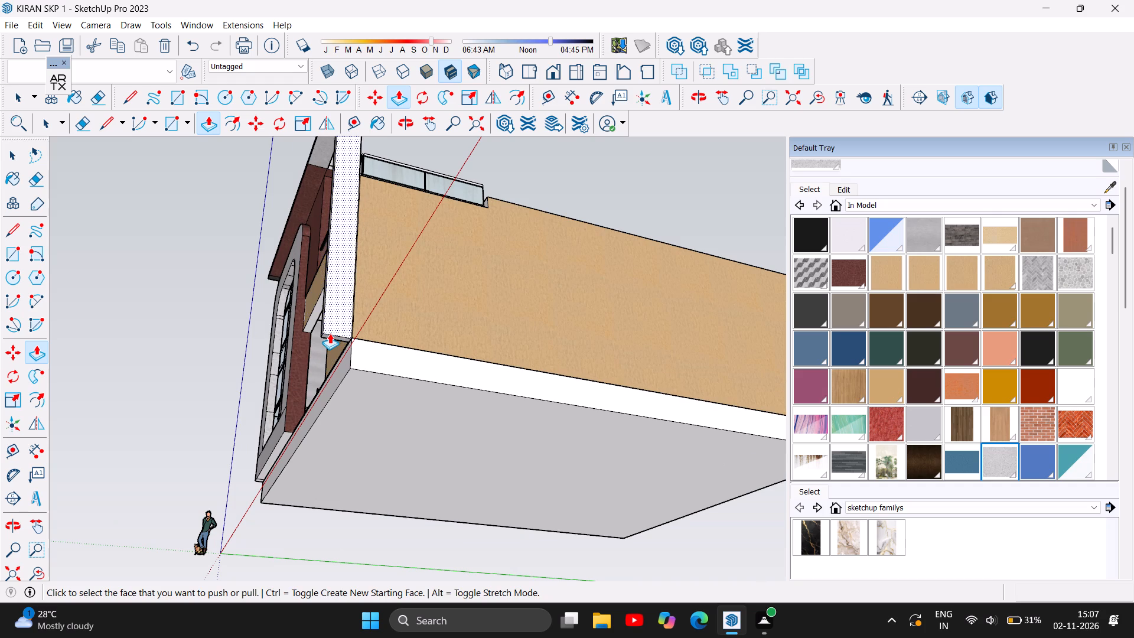
pyautogui.click(327, 336)
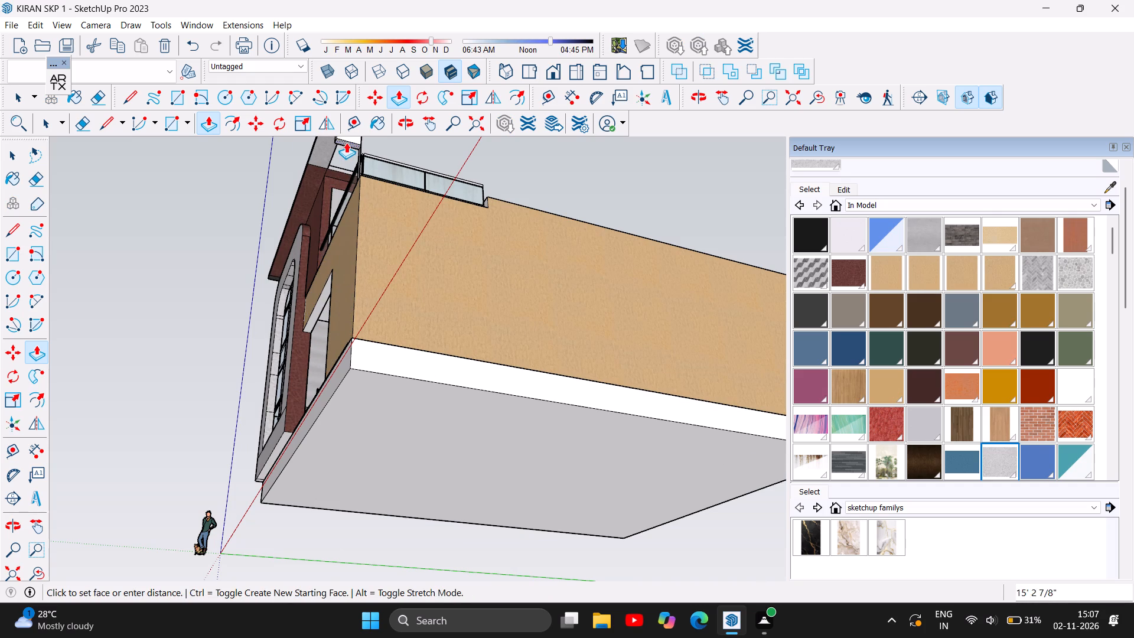
pyautogui.click(346, 138)
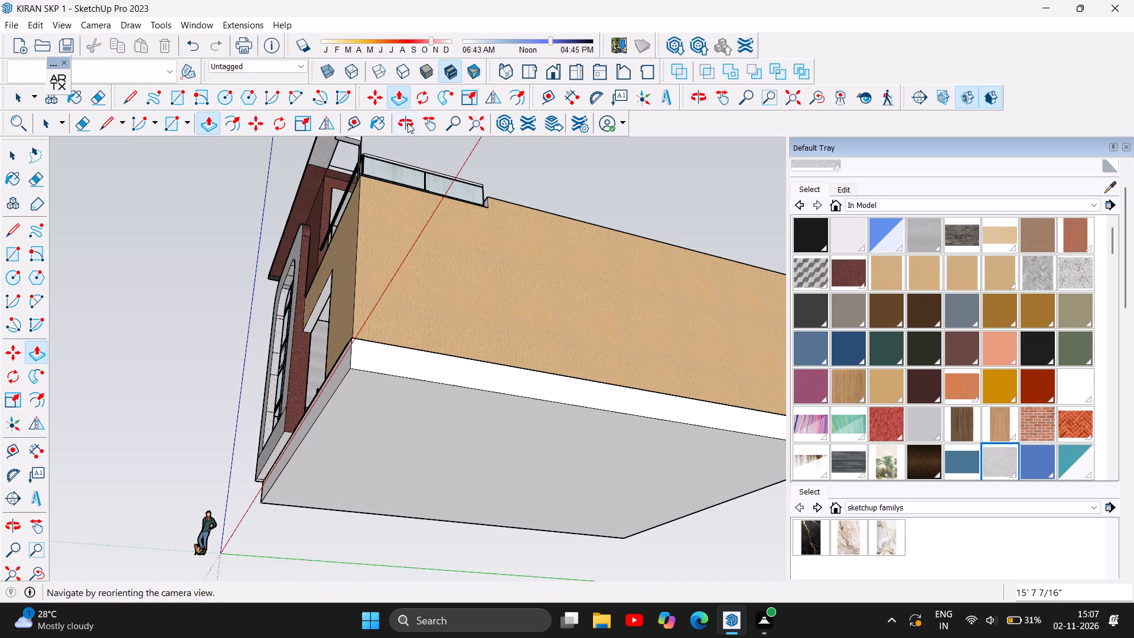
# Delete the leftover vertical edges running from the shortened column's underside down to the terrace corner.
pyautogui.click(408, 123)
pyautogui.moveTo(329, 236); pyautogui.dragTo(638, 427)
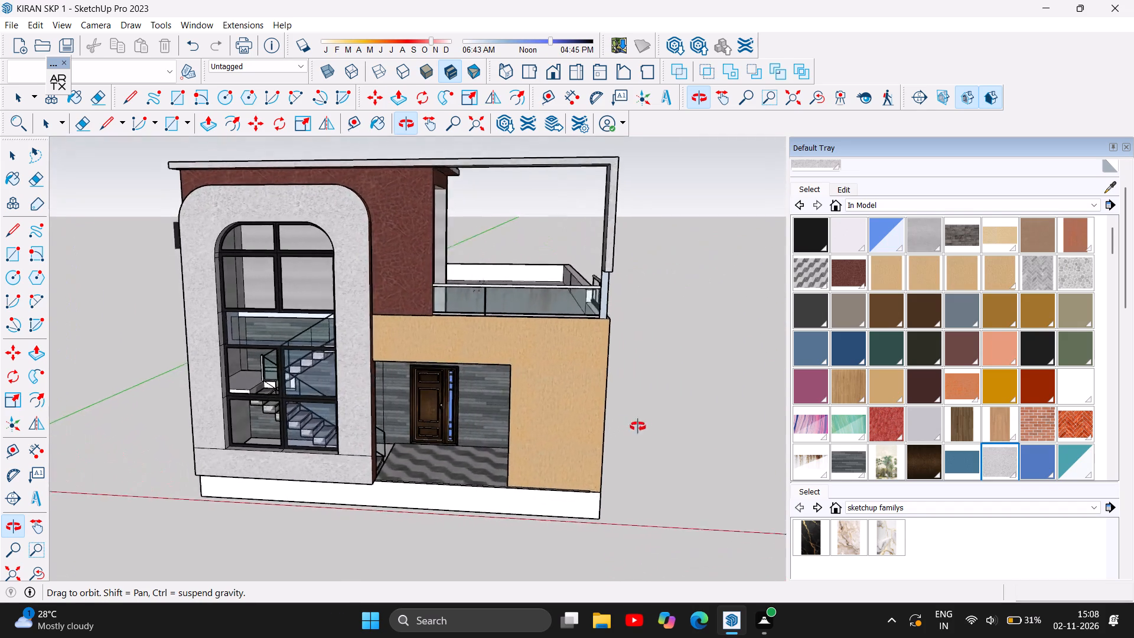
pyautogui.moveTo(638, 427); pyautogui.dragTo(206, 451)
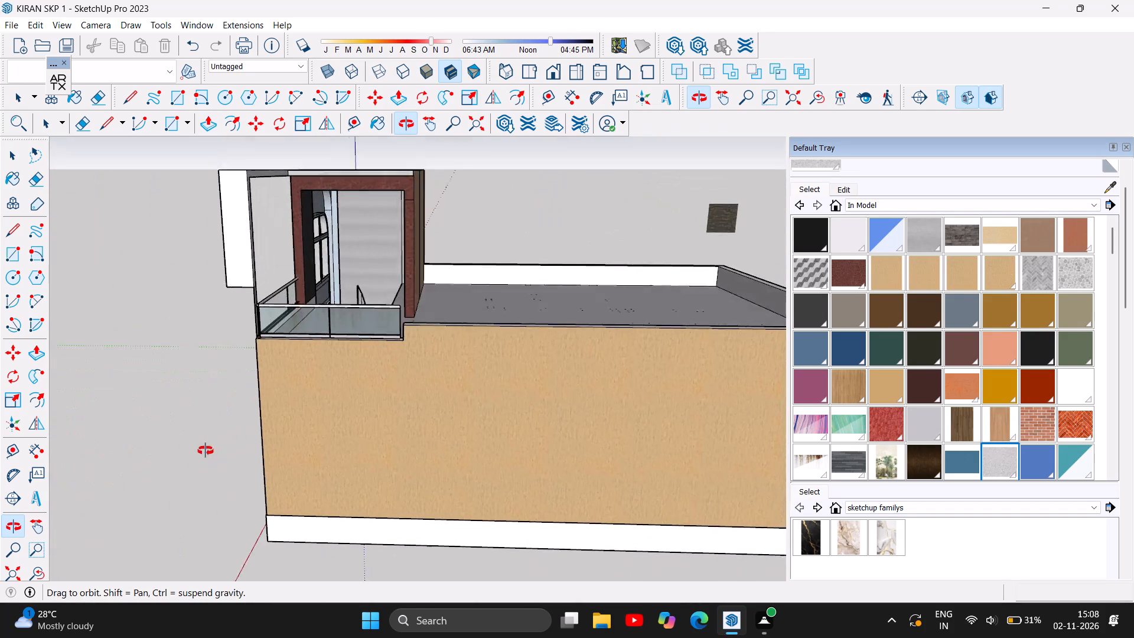
pyautogui.moveTo(206, 451); pyautogui.dragTo(92, 445)
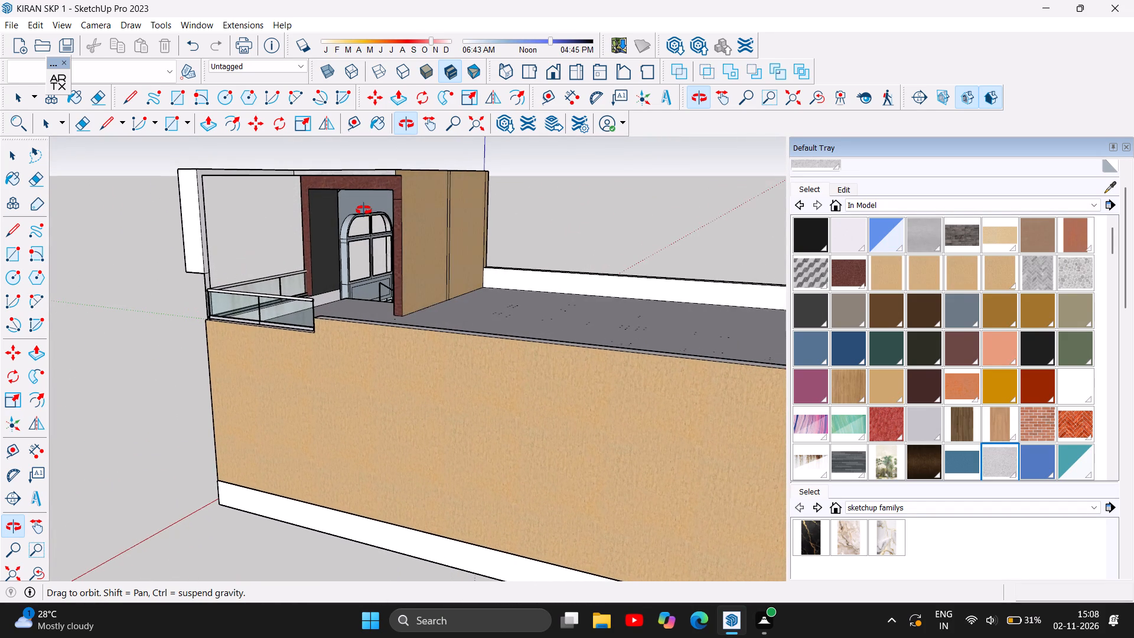
pyautogui.scroll(4, 369, 204)
pyautogui.moveTo(191, 307); pyautogui.dragTo(275, 308)
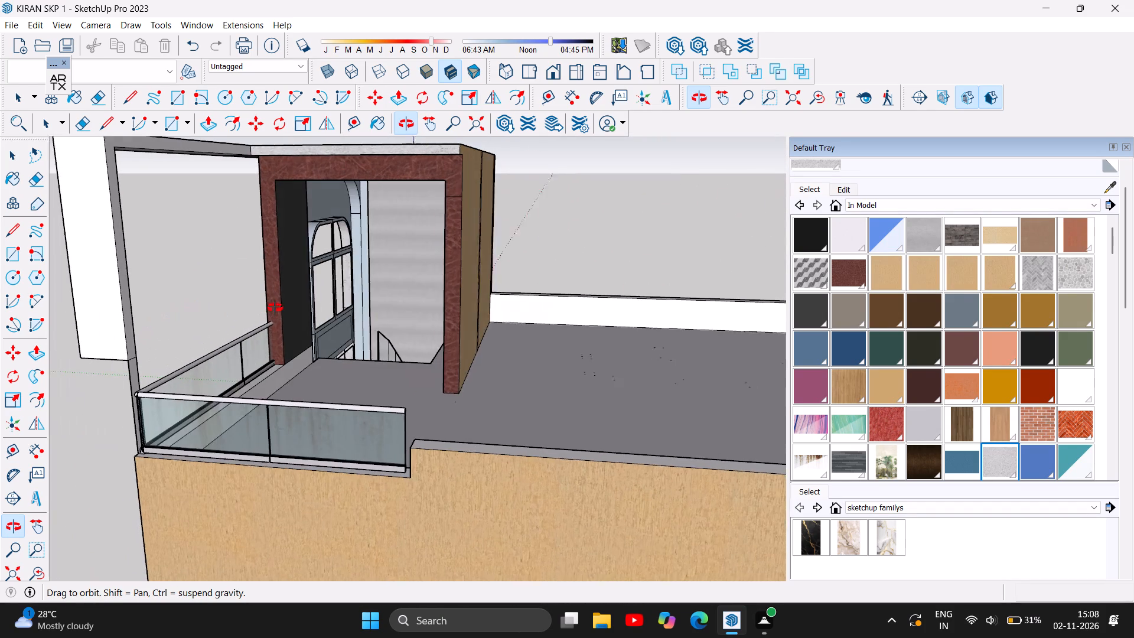
pyautogui.moveTo(275, 308); pyautogui.dragTo(346, 285)
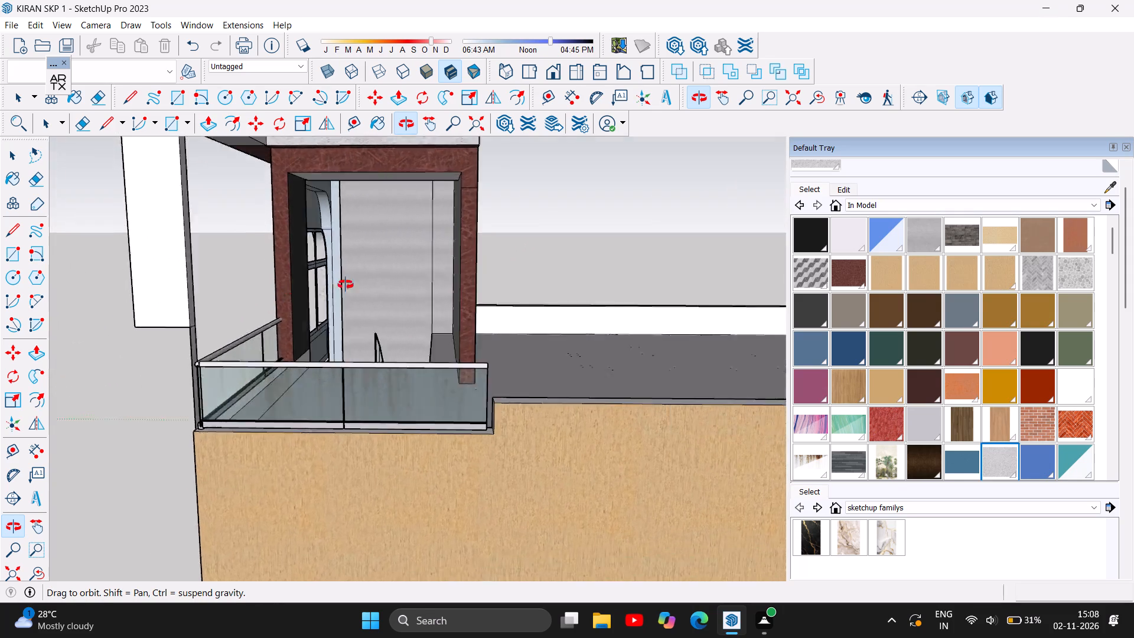
pyautogui.moveTo(346, 285); pyautogui.dragTo(429, 239)
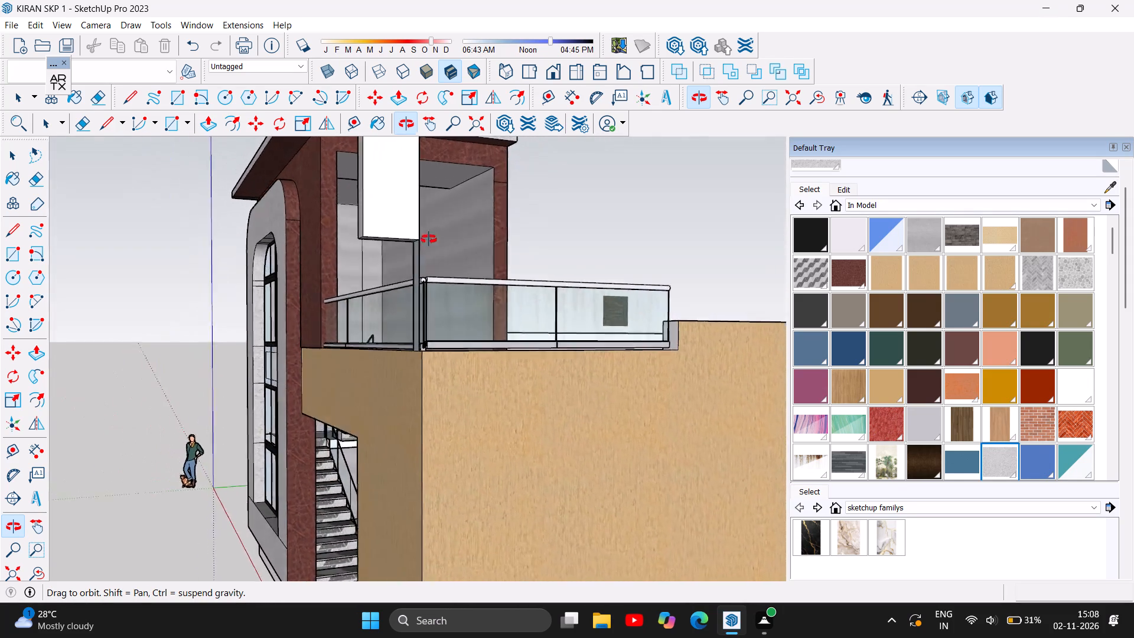
pyautogui.moveTo(429, 239); pyautogui.dragTo(428, 199)
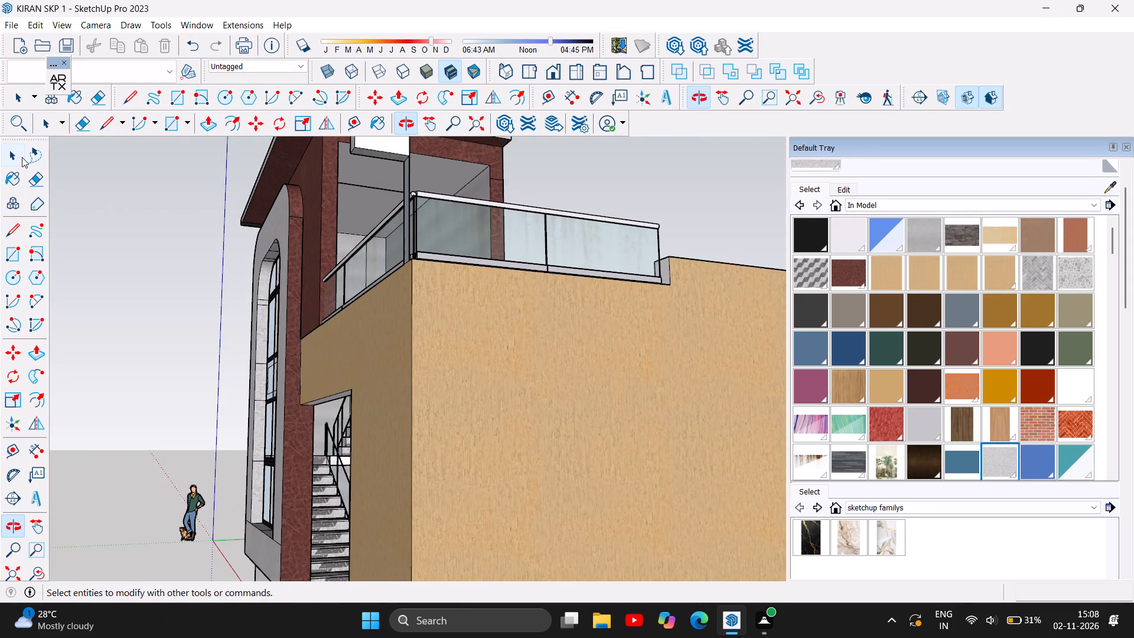
pyautogui.click(19, 156)
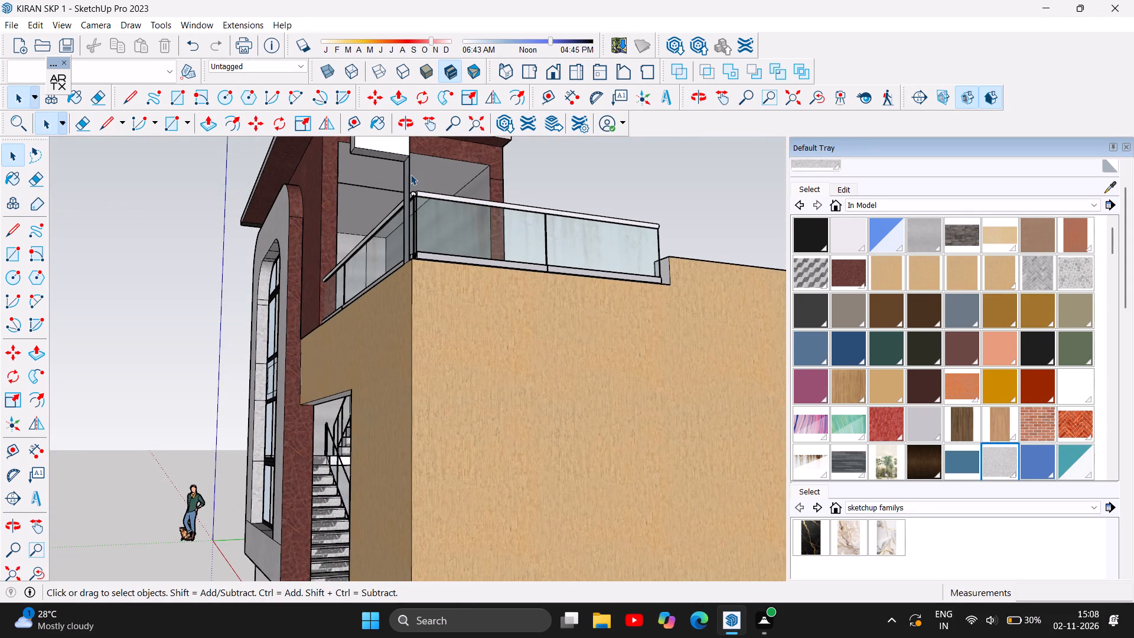
pyautogui.click(410, 175)
pyautogui.press('Delete')
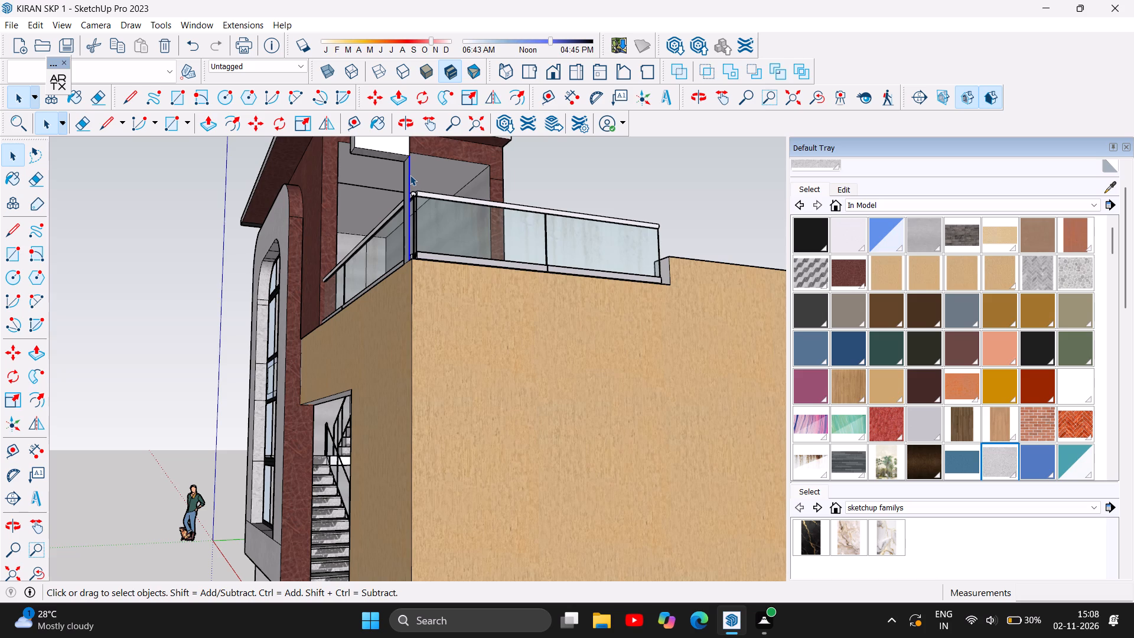
pyautogui.click(405, 178)
pyautogui.press('Delete')
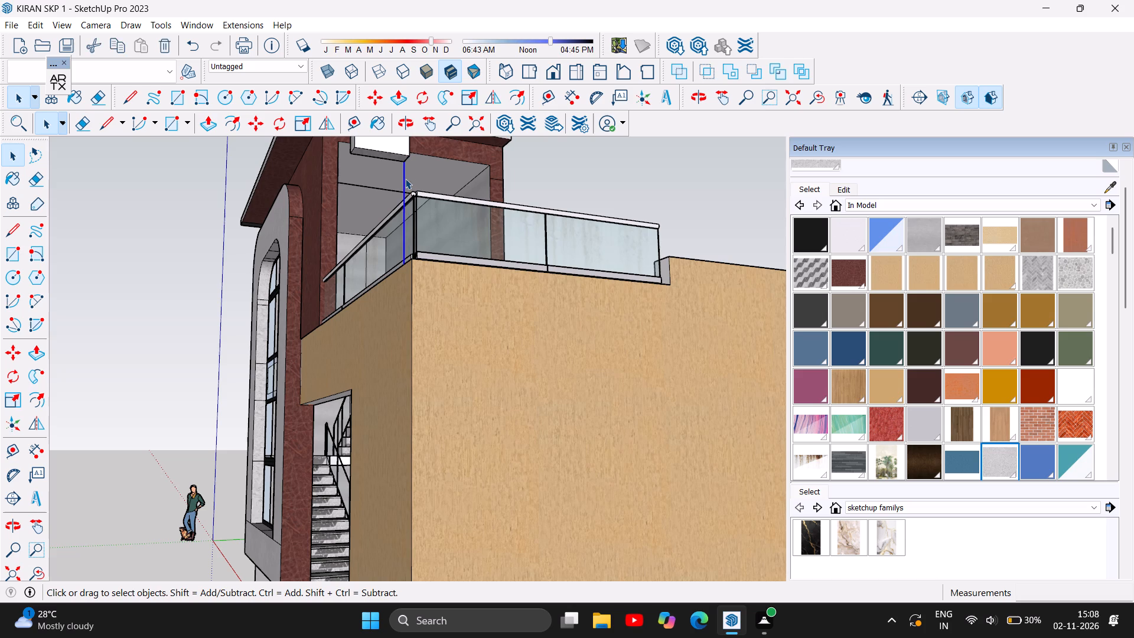
pyautogui.click(412, 178)
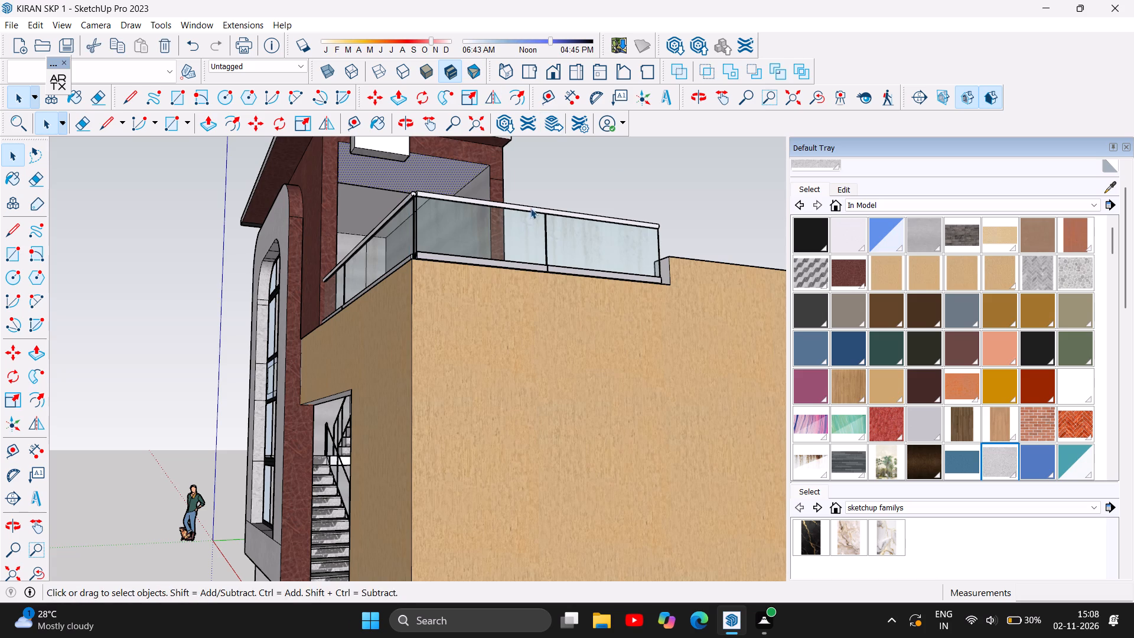
pyautogui.click(576, 178)
# Examine the shortened corner column, roof beam and terrace railing from the side, above, below and the front facade.
pyautogui.click(406, 116)
pyautogui.moveTo(467, 180); pyautogui.dragTo(395, 278)
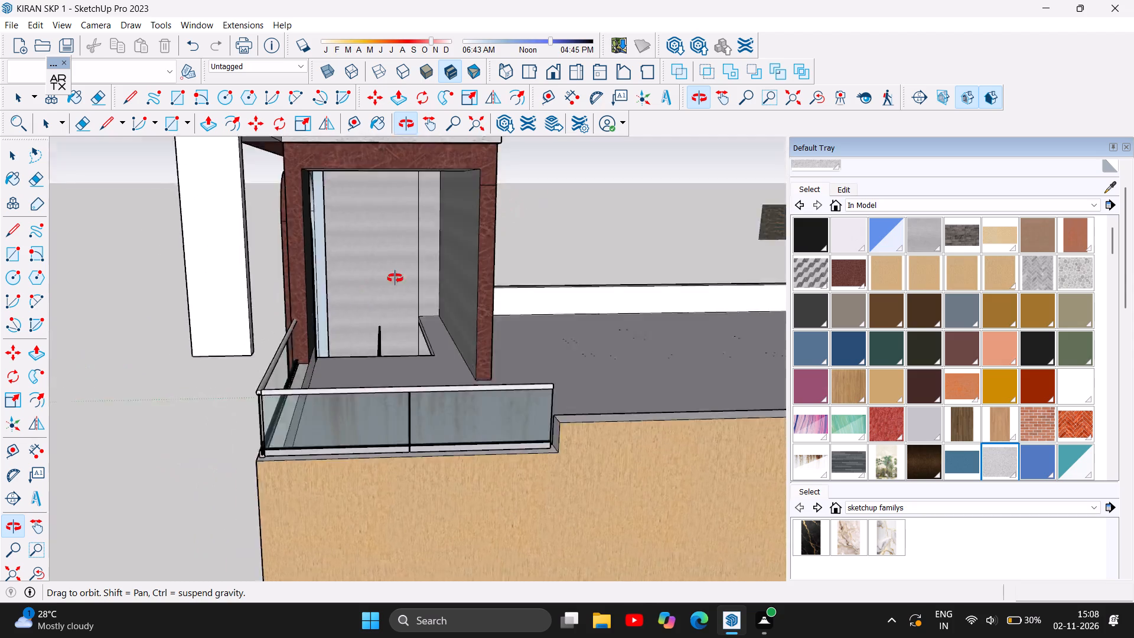
pyautogui.moveTo(395, 278); pyautogui.dragTo(404, 198)
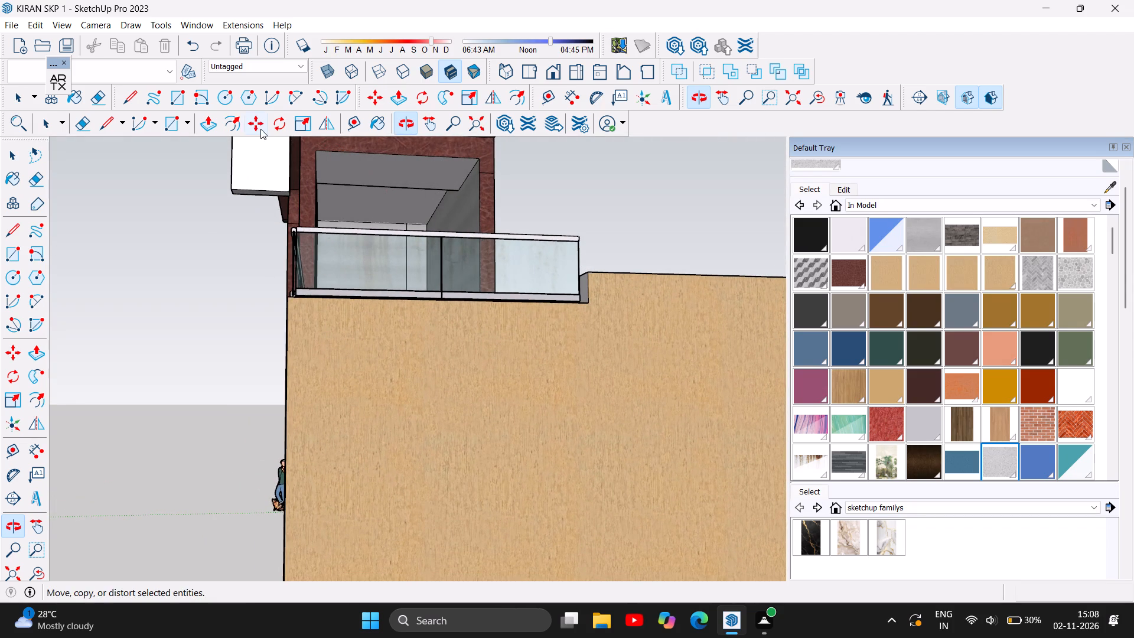
pyautogui.moveTo(262, 222); pyautogui.dragTo(117, 266)
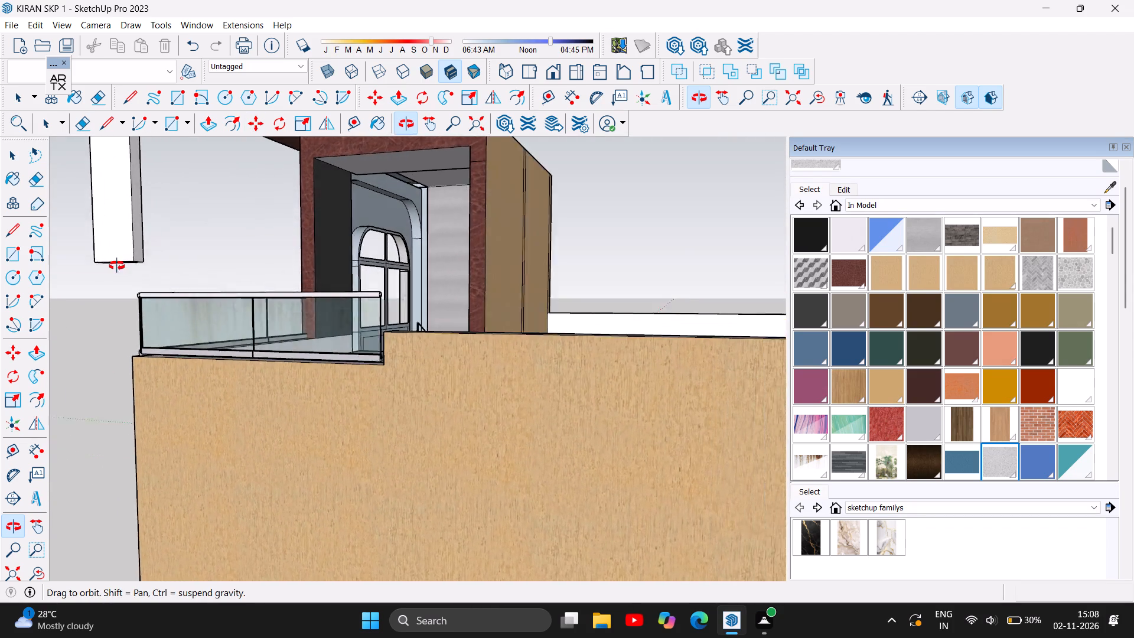
pyautogui.moveTo(117, 266); pyautogui.dragTo(351, 363)
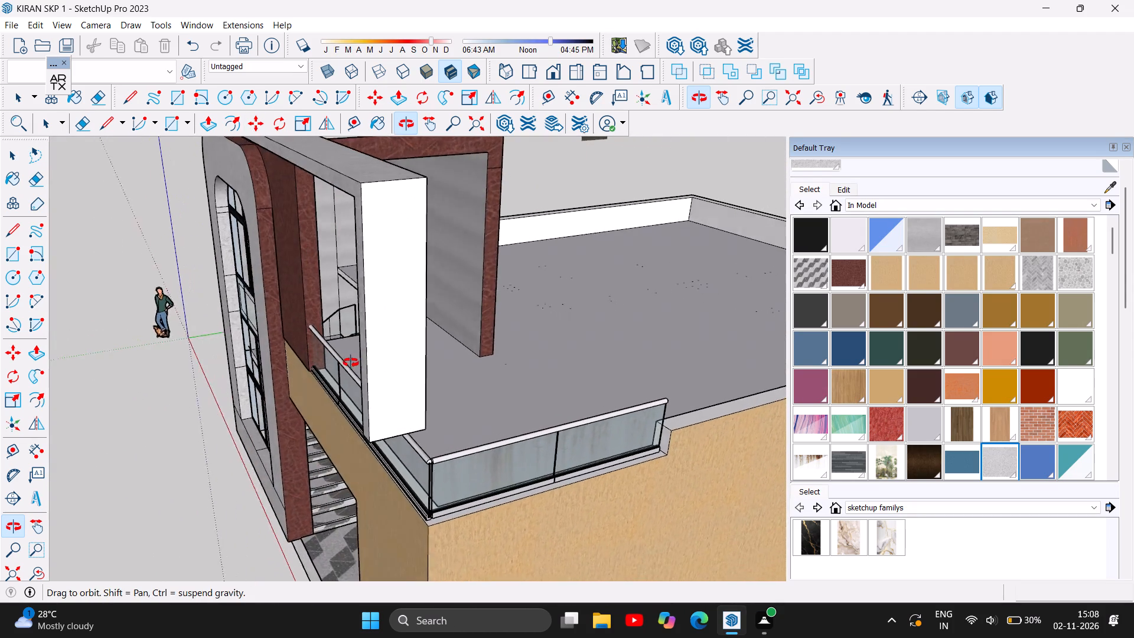
pyautogui.moveTo(351, 363); pyautogui.dragTo(497, 488)
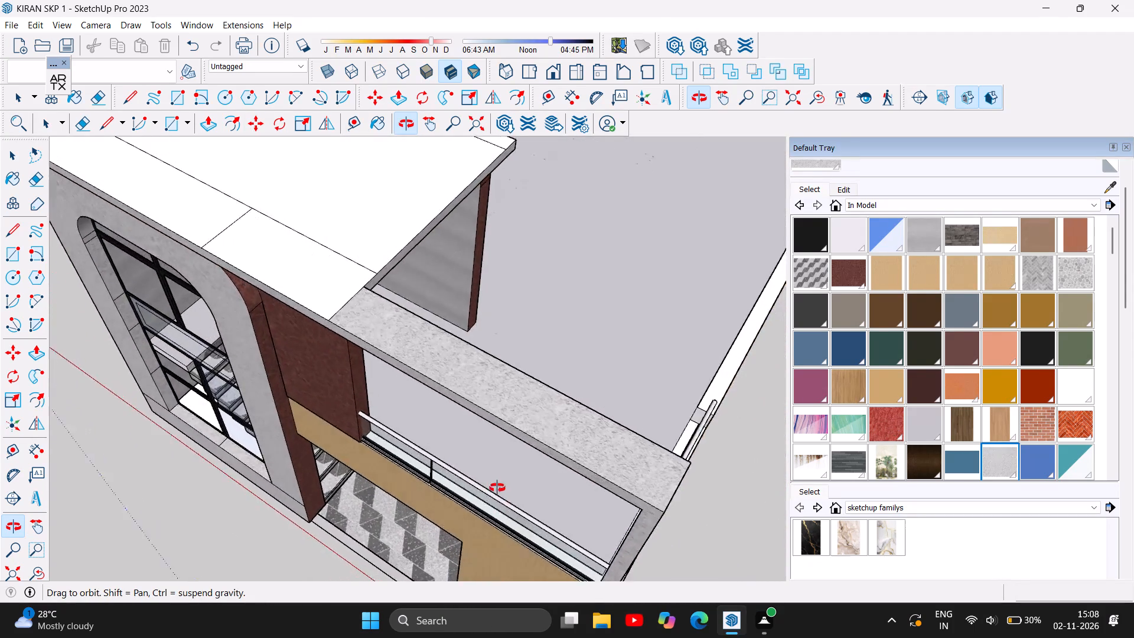
pyautogui.moveTo(497, 488); pyautogui.dragTo(641, 320)
pyautogui.click(641, 320)
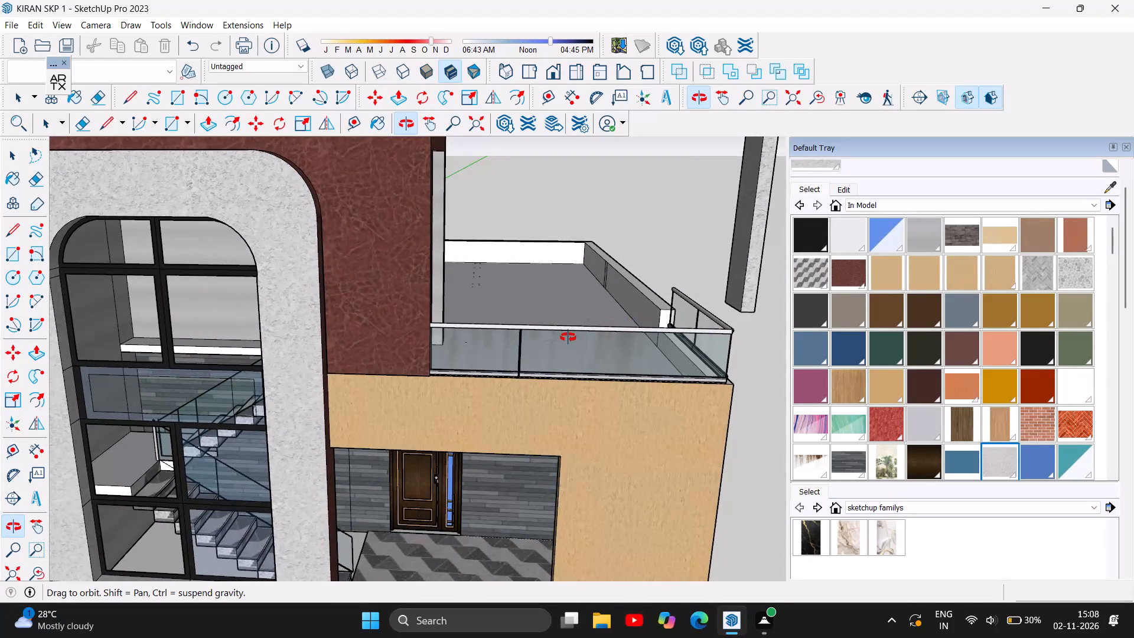
pyautogui.scroll(-6, 446, 389)
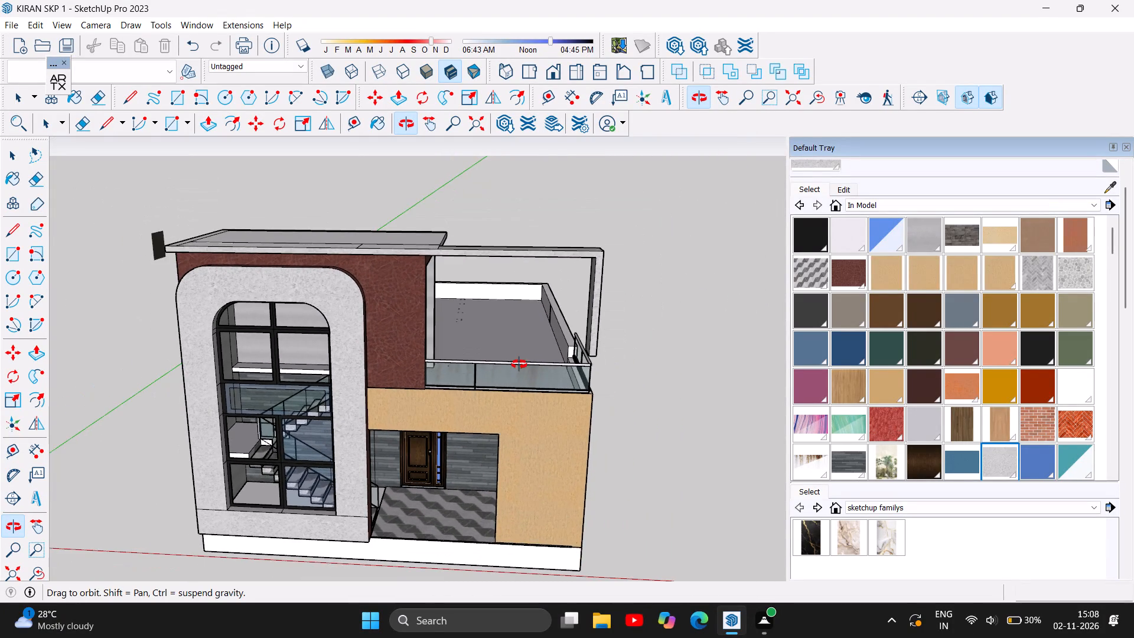
pyautogui.moveTo(522, 362); pyautogui.dragTo(320, 262)
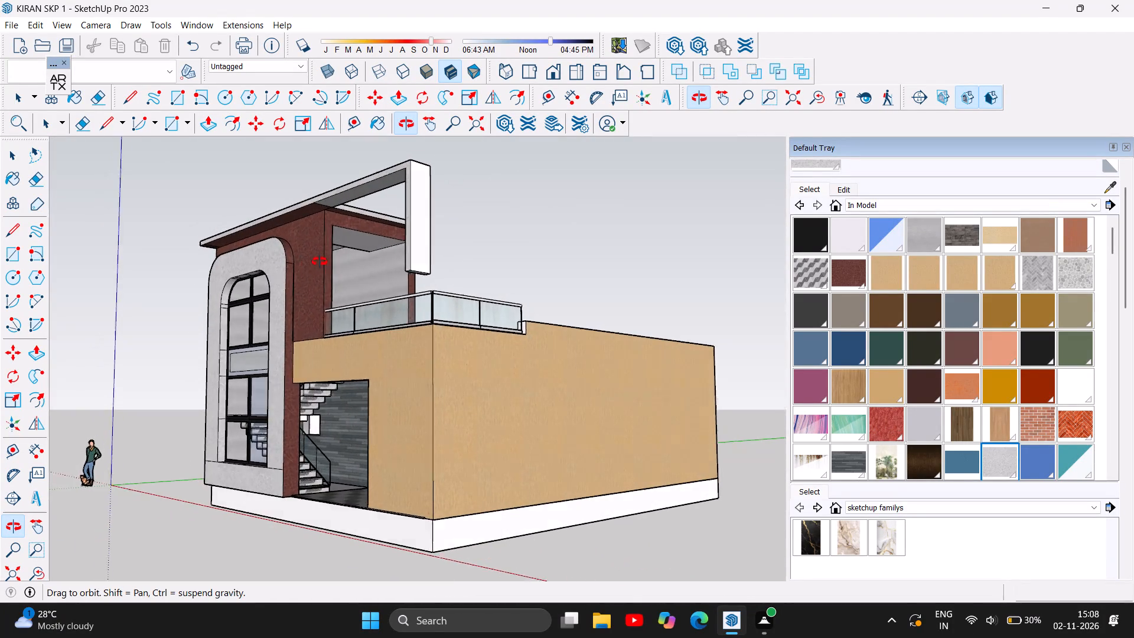
pyautogui.moveTo(320, 262); pyautogui.dragTo(539, 271)
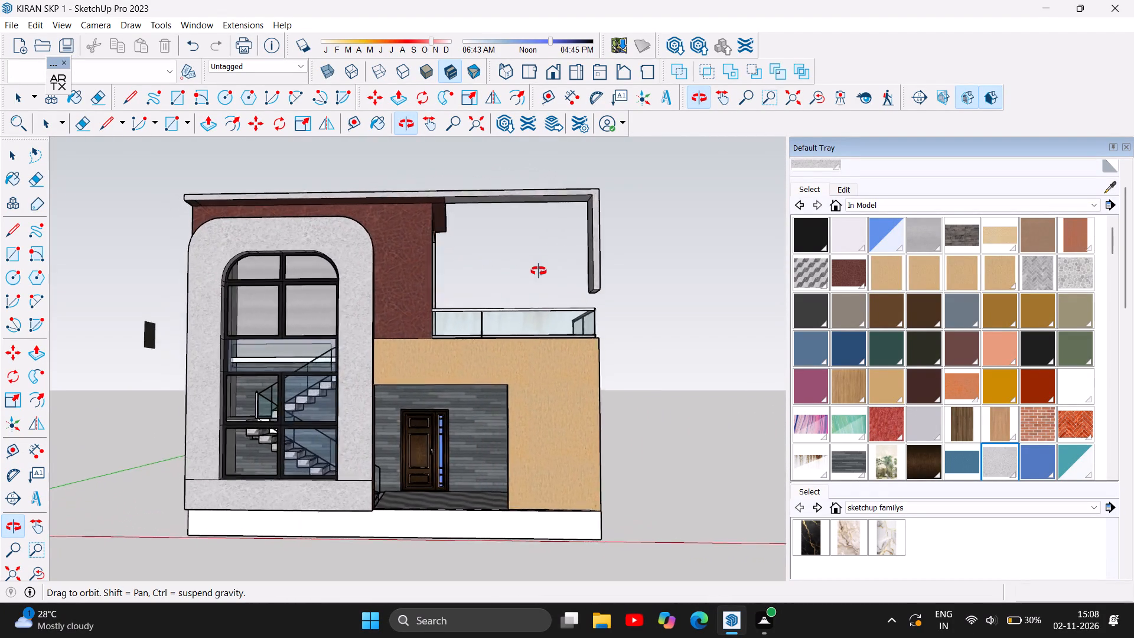
pyautogui.moveTo(539, 271); pyautogui.dragTo(453, 158)
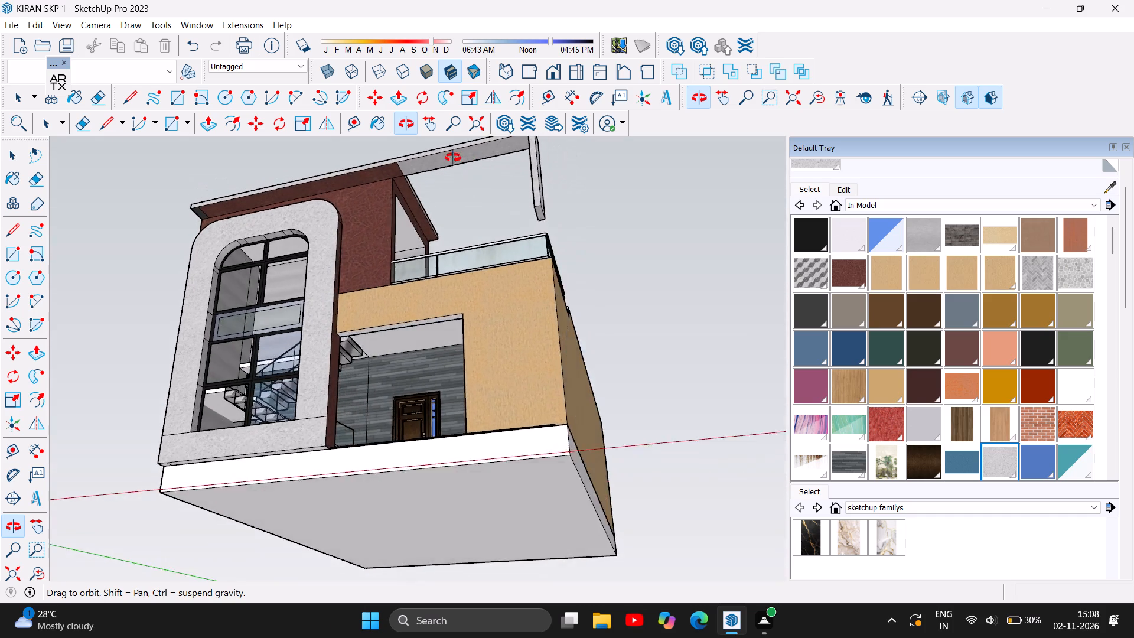
pyautogui.moveTo(453, 158); pyautogui.dragTo(371, 166)
pyautogui.tripleClick(370, 167)
pyautogui.click(368, 168)
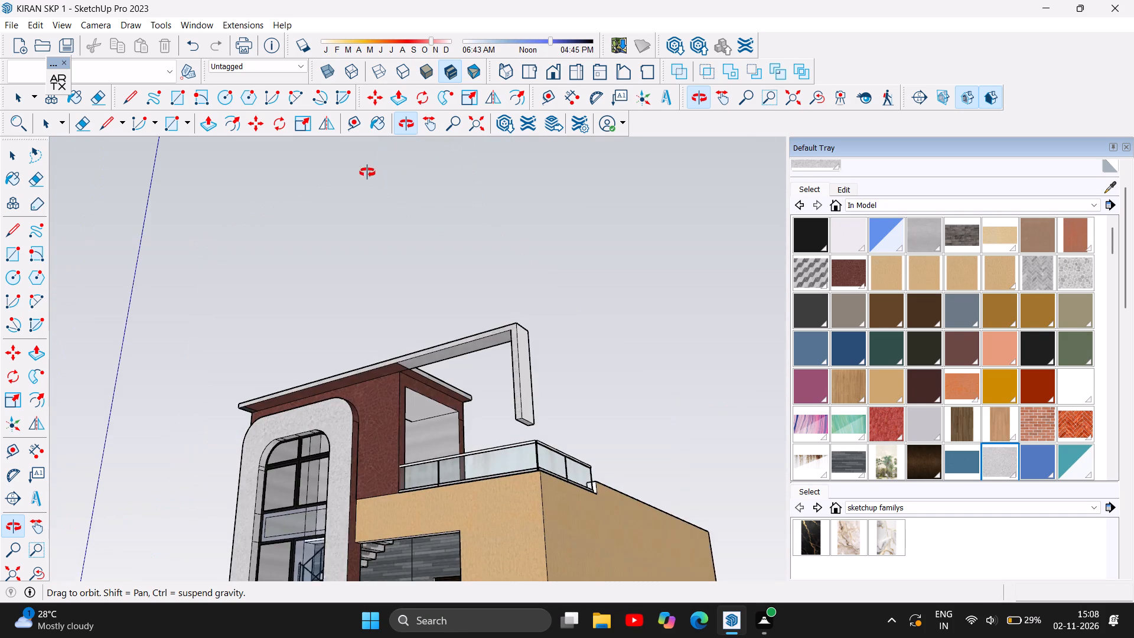
pyautogui.moveTo(367, 172); pyautogui.dragTo(418, 189)
pyautogui.scroll(-4, 484, 198)
pyautogui.moveTo(509, 364); pyautogui.dragTo(478, 362)
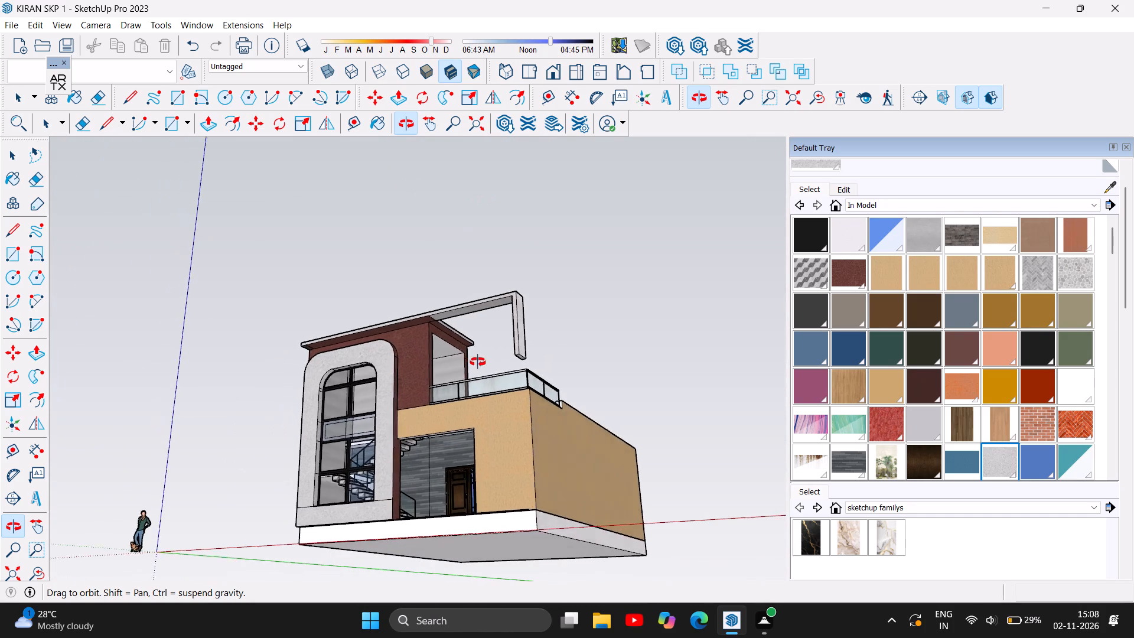
pyautogui.moveTo(478, 362); pyautogui.dragTo(571, 425)
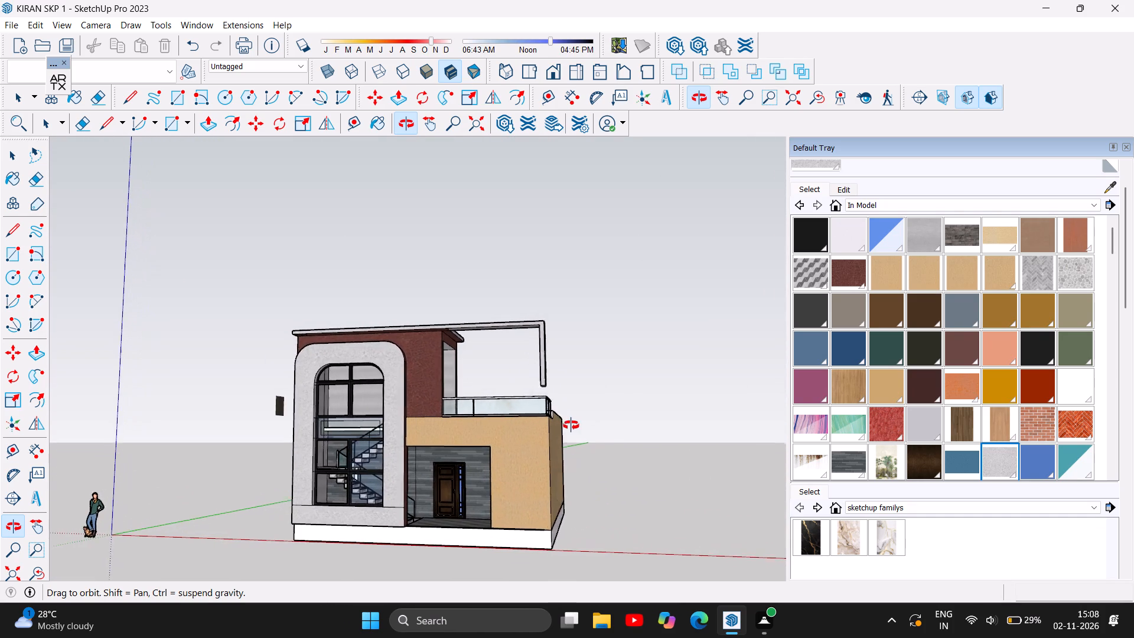
pyautogui.moveTo(571, 425); pyautogui.dragTo(607, 376)
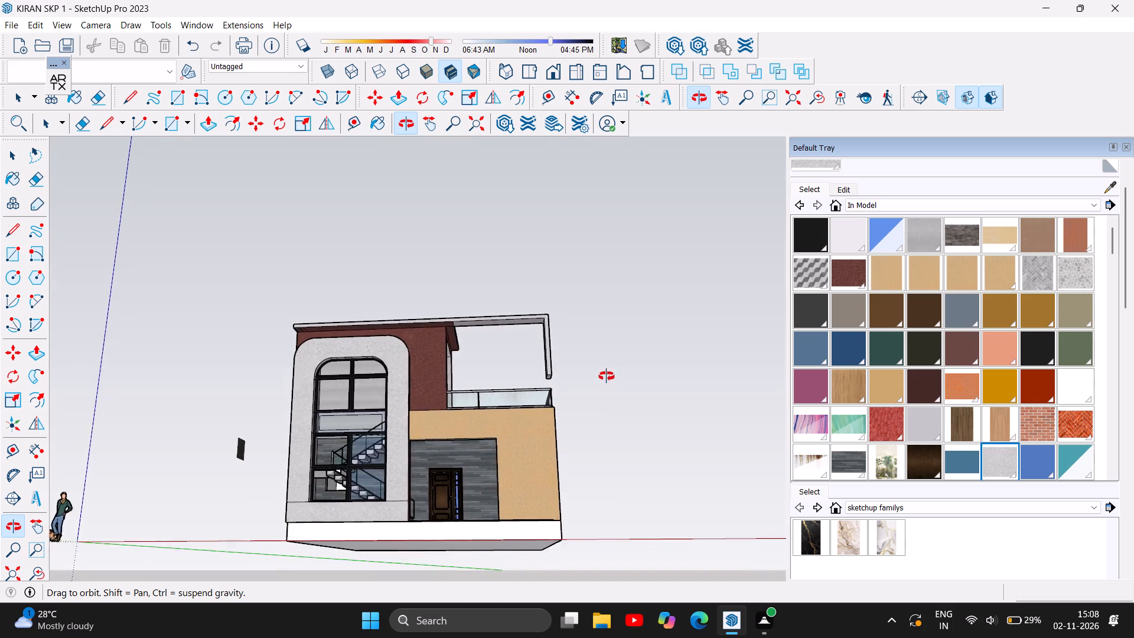
# Draw a front diagonal line about 12' 5" long from the roof beam's underside at the maroon wall to the hanging column's lower inner corner.
pyautogui.moveTo(607, 376); pyautogui.dragTo(637, 411)
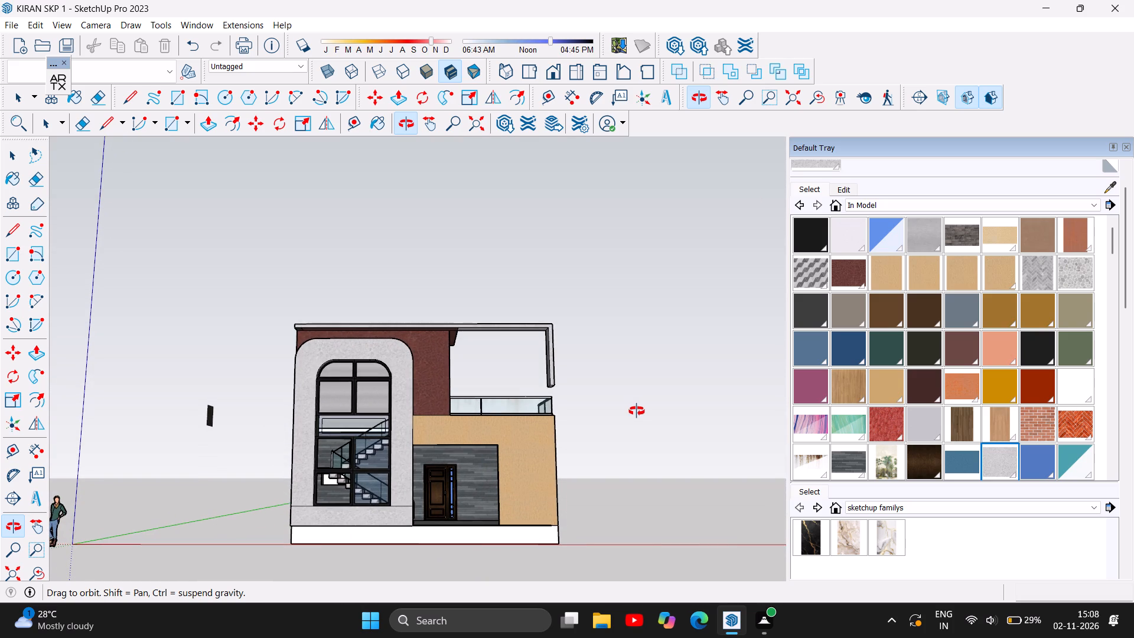
pyautogui.moveTo(637, 411); pyautogui.dragTo(631, 403)
pyautogui.scroll(2, 607, 376)
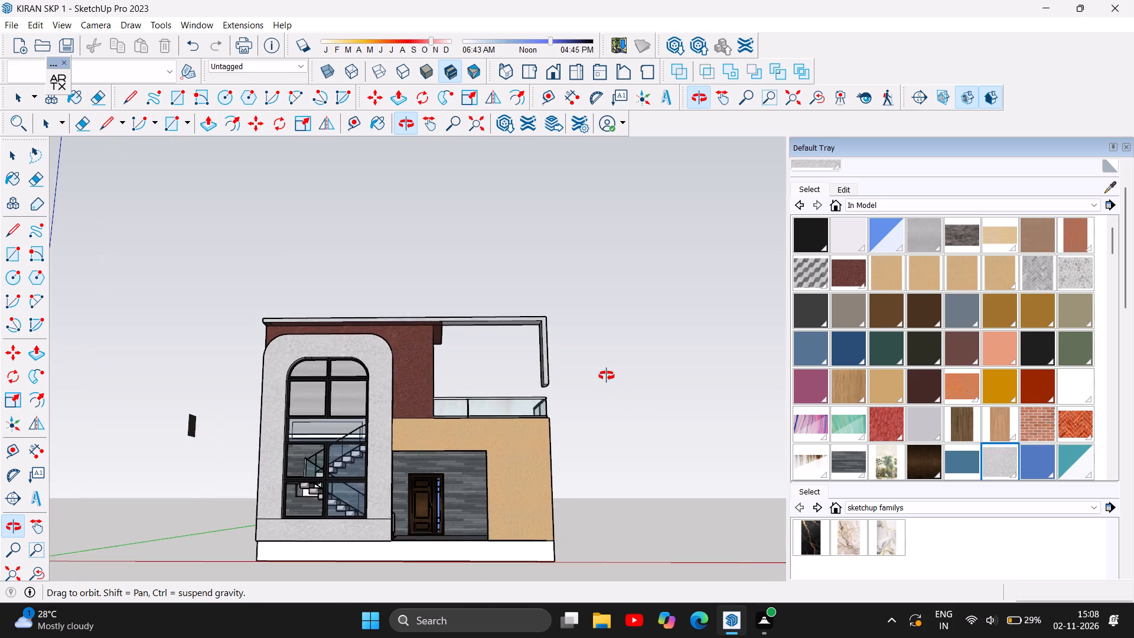
pyautogui.scroll(6, 607, 376)
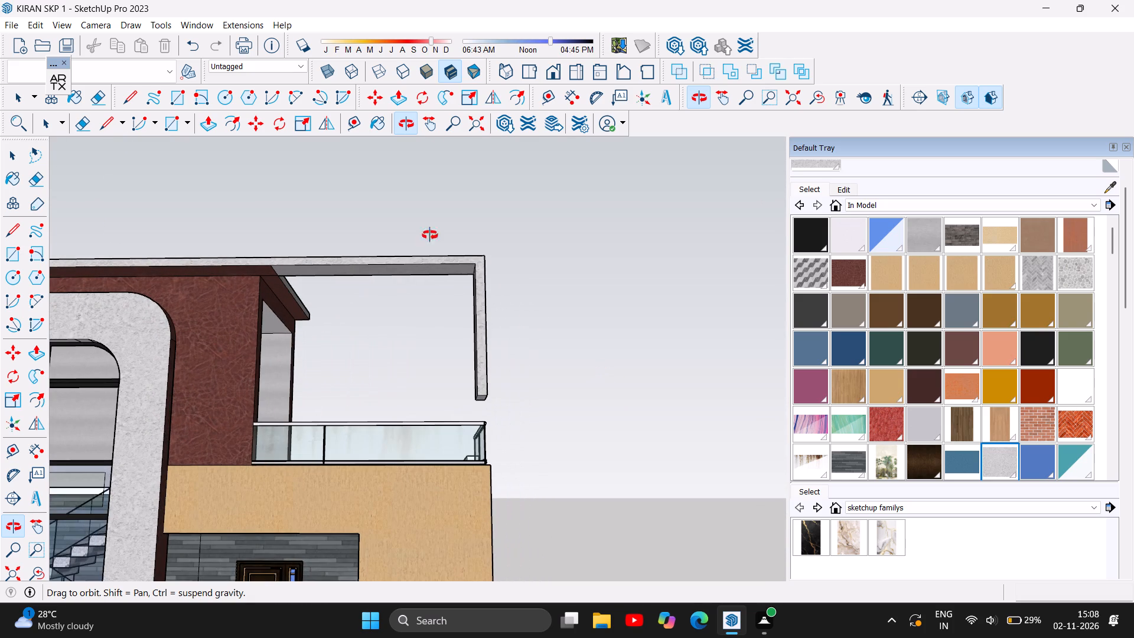
pyautogui.click(129, 100)
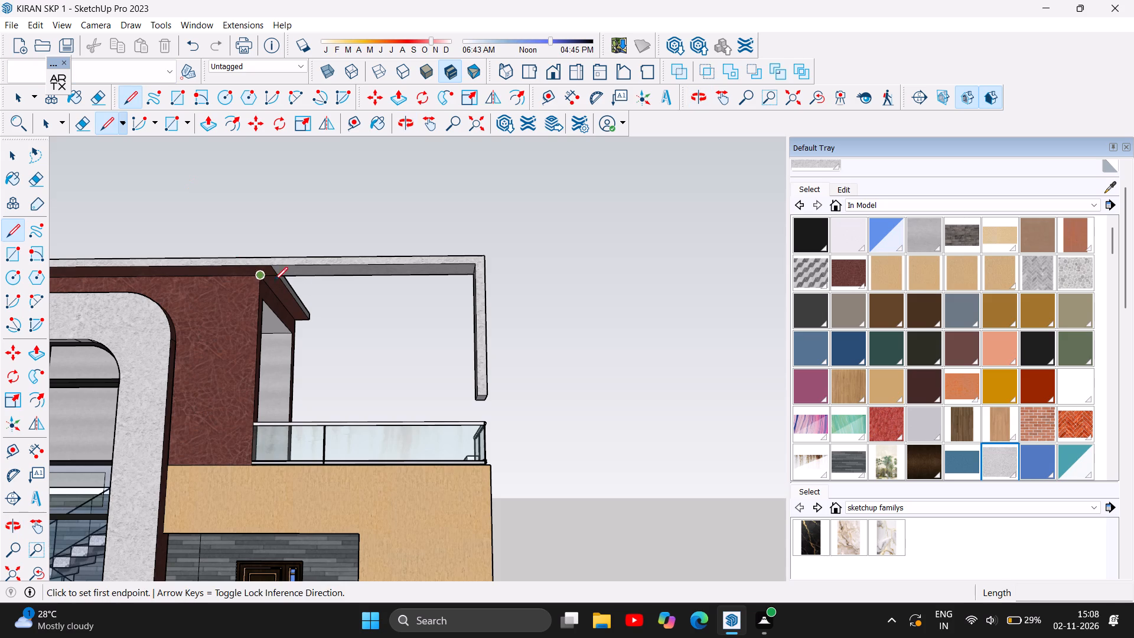
pyautogui.click(269, 265)
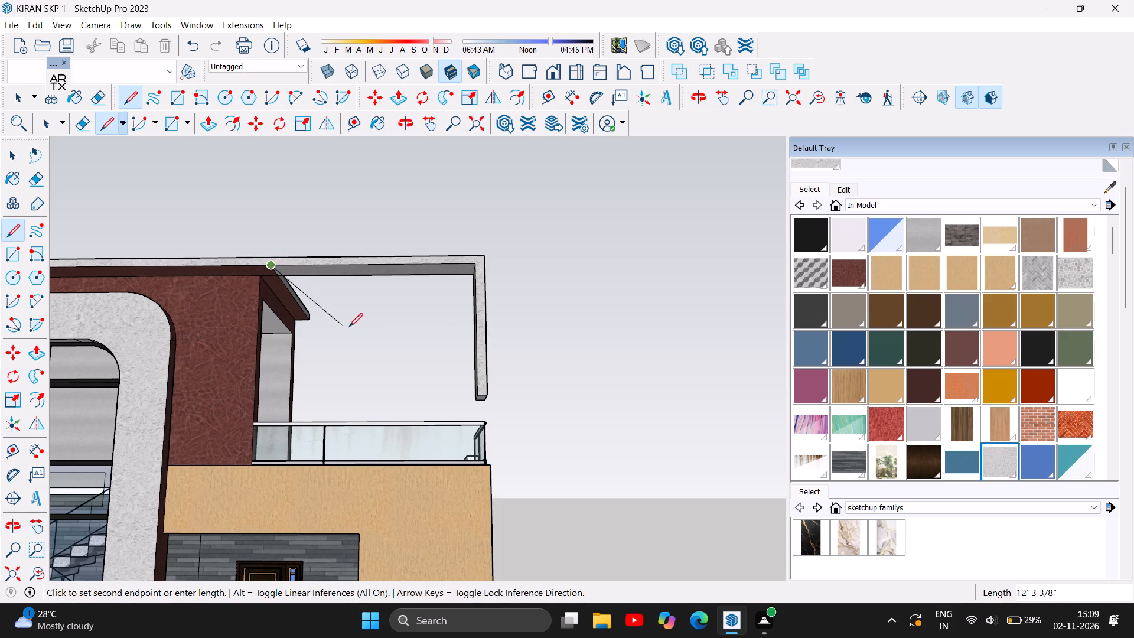
pyautogui.click(476, 393)
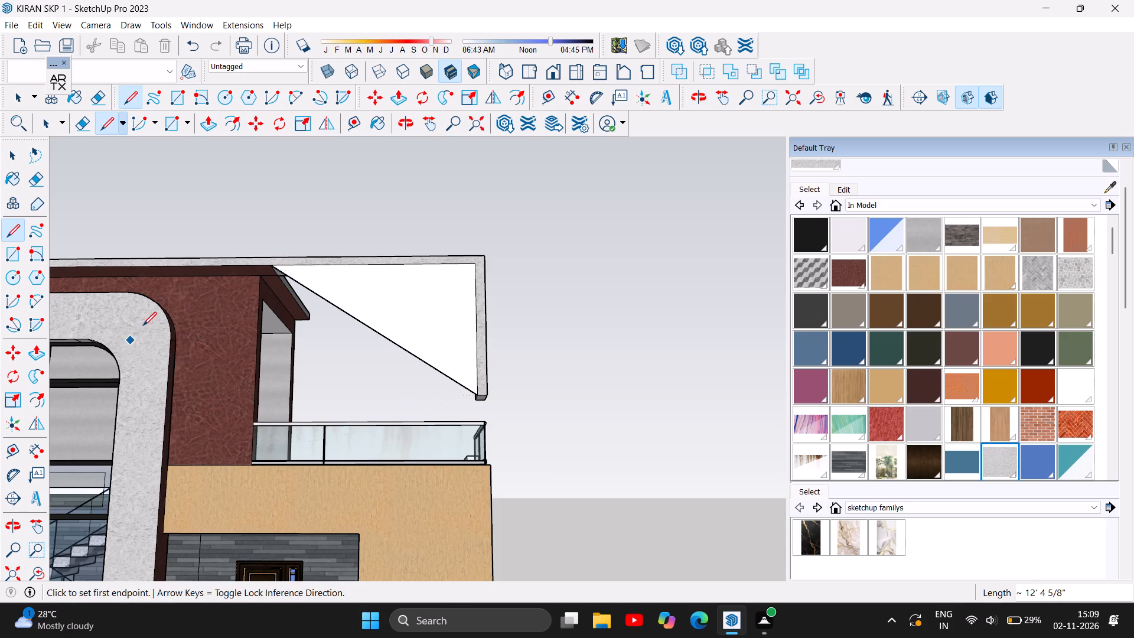
# Draw a matching diagonal line about 12' 5" long on the rear side, from the roof beam to the hanging column's lower corner.
pyautogui.scroll(-4, 548, 364)
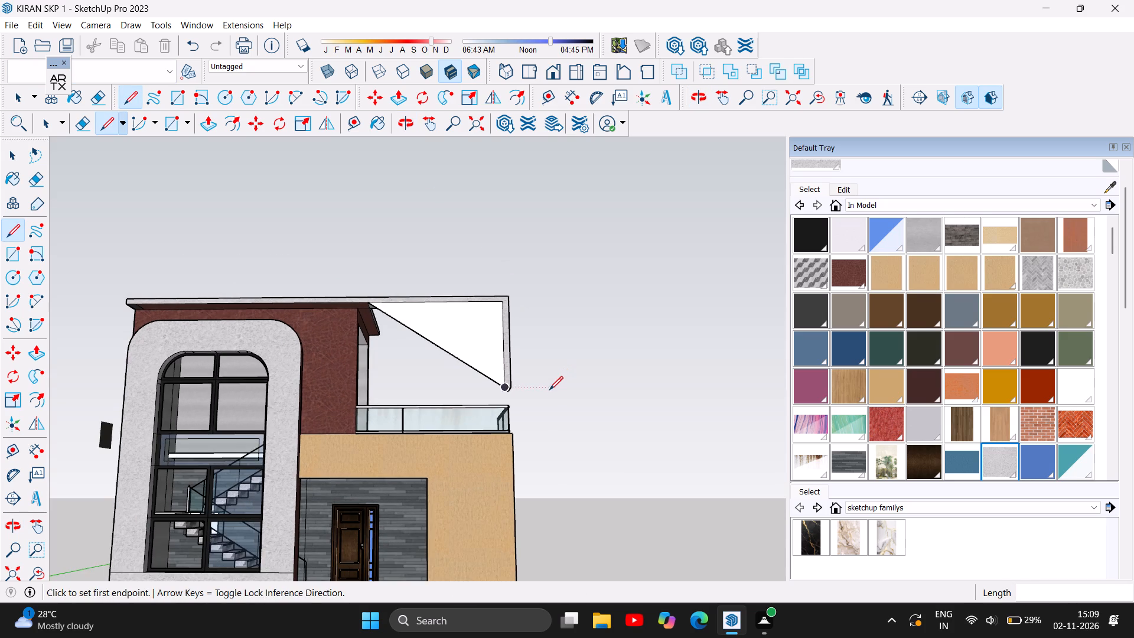
pyautogui.scroll(4, 549, 393)
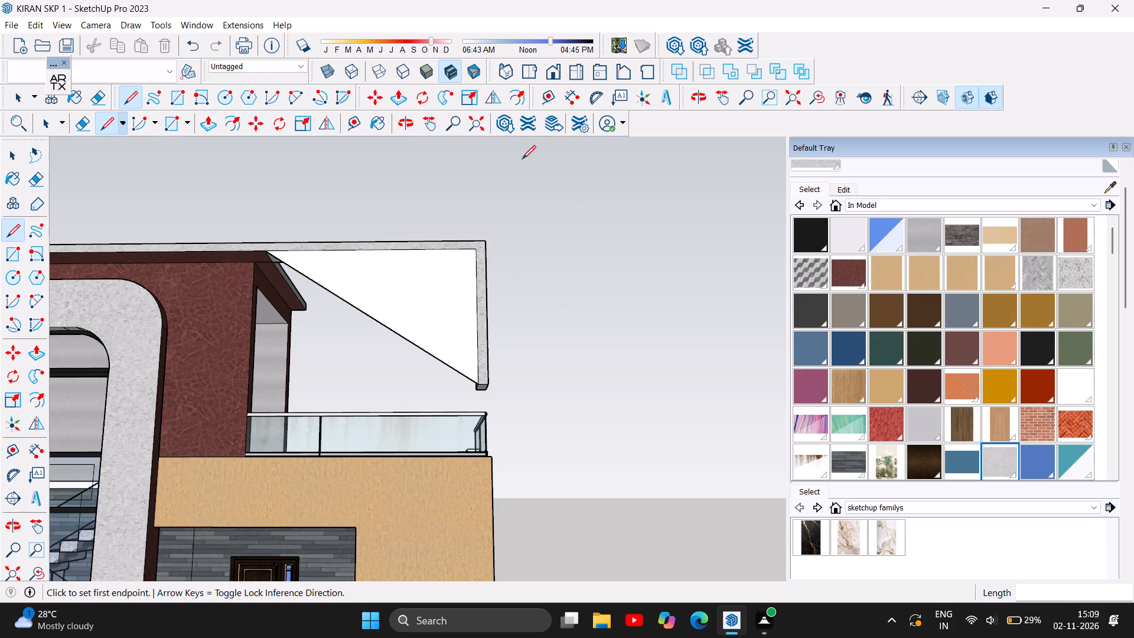
pyautogui.click(399, 122)
pyautogui.moveTo(511, 306); pyautogui.dragTo(171, 255)
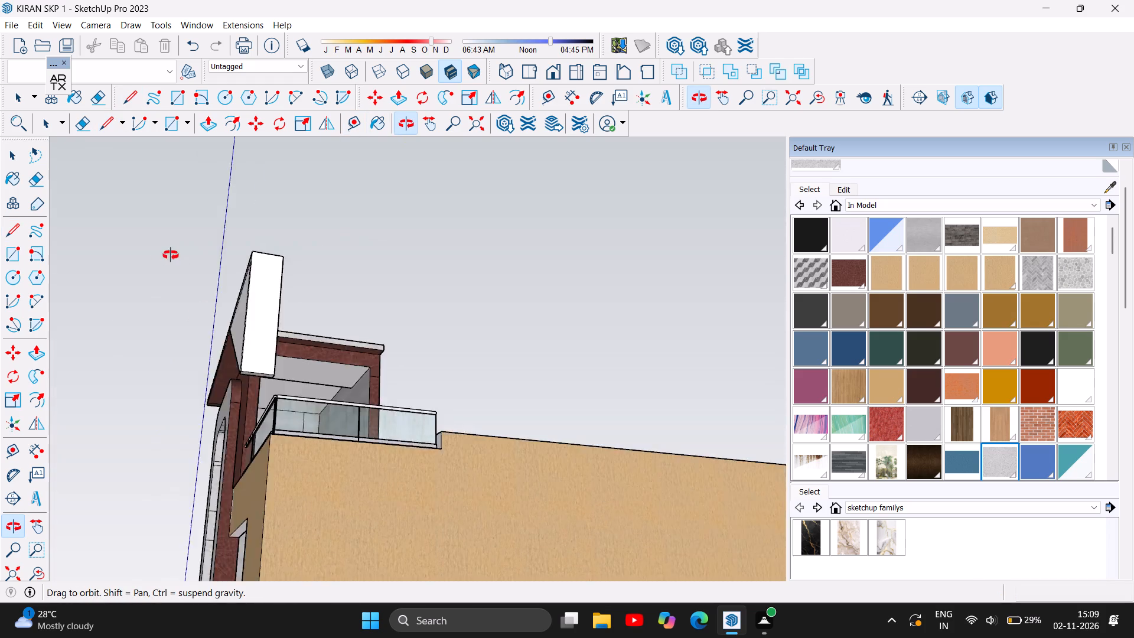
pyautogui.moveTo(171, 255); pyautogui.dragTo(41, 318)
pyautogui.moveTo(288, 308); pyautogui.dragTo(206, 321)
pyautogui.scroll(1, 311, 369)
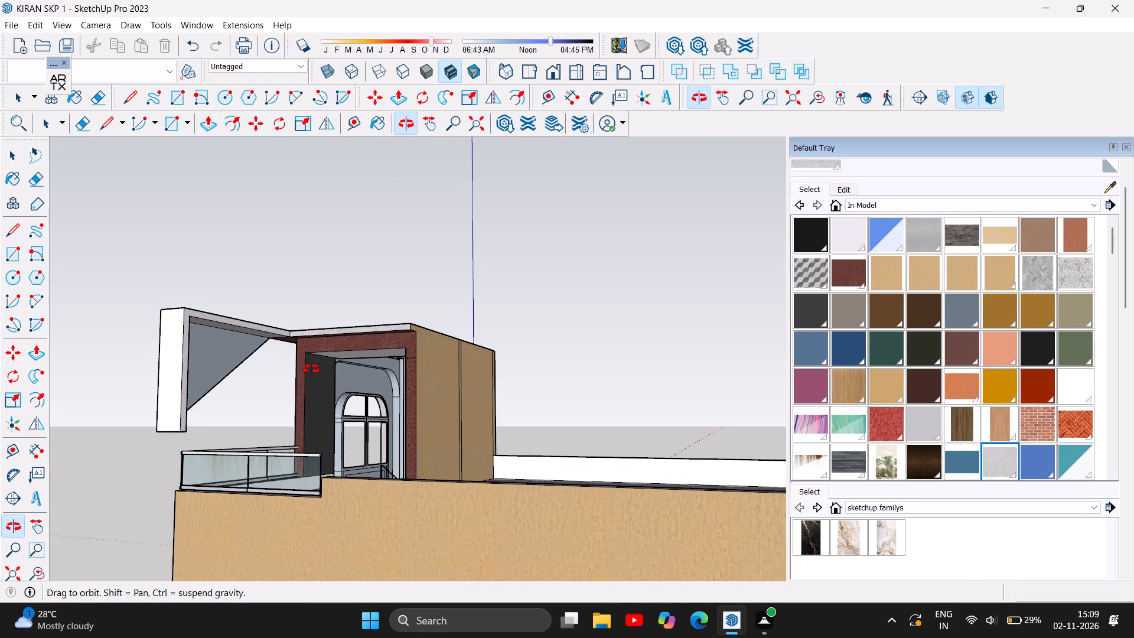
pyautogui.scroll(1, 311, 369)
pyautogui.click(135, 101)
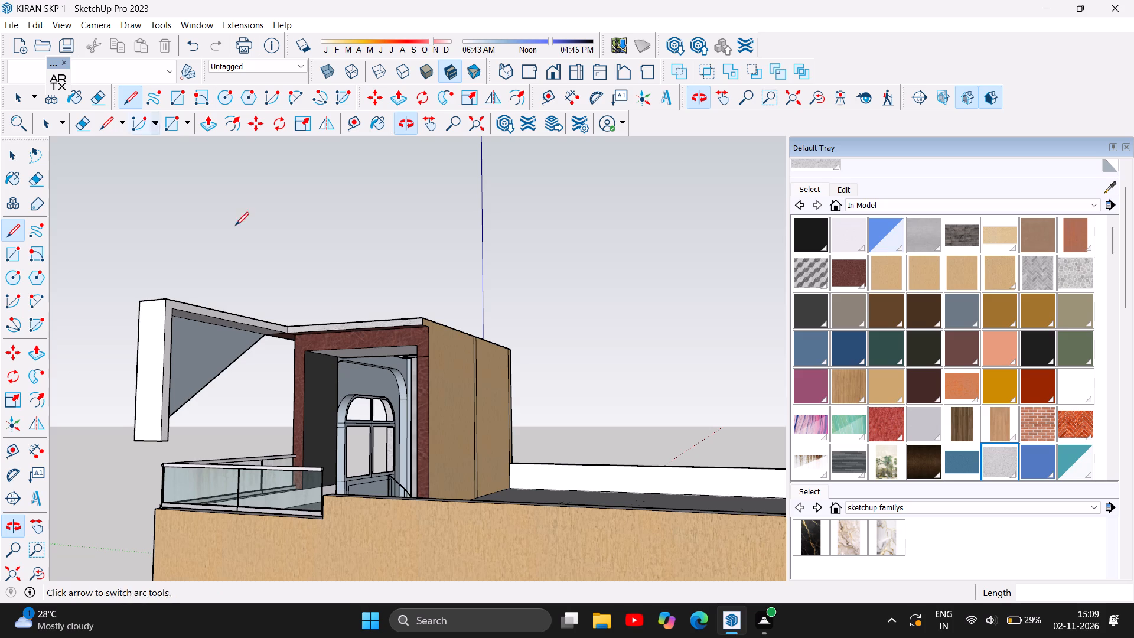
pyautogui.click(291, 333)
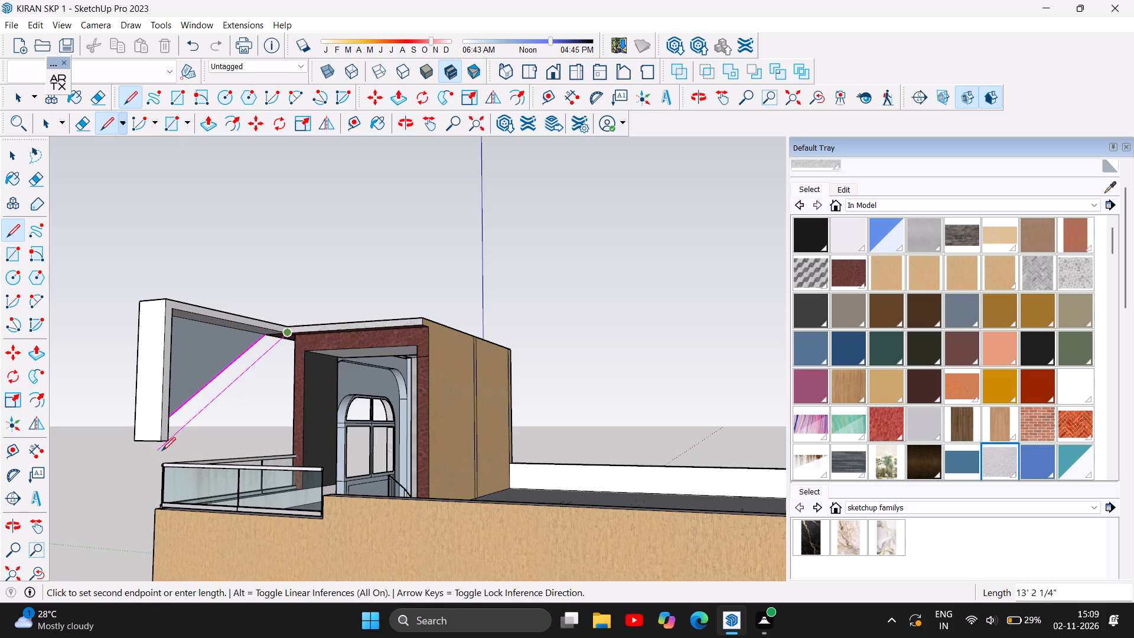
pyautogui.click(173, 441)
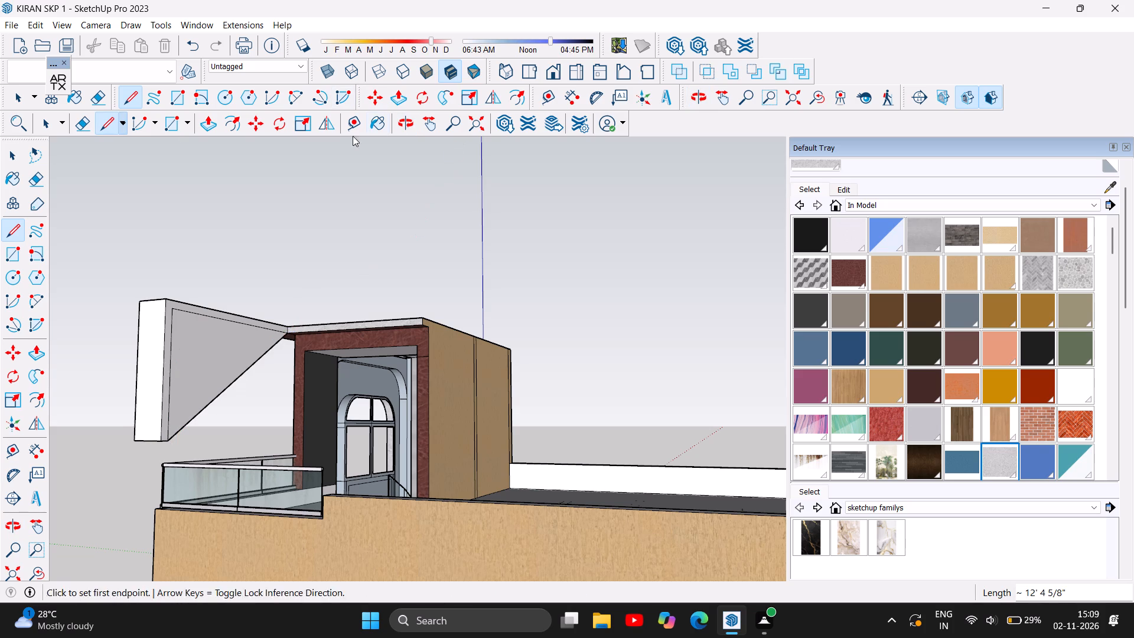
# Examine the triangular infill panel between roof beam and hanging column from below, from the front facade and from the terrace side.
pyautogui.click(399, 123)
pyautogui.moveTo(273, 348); pyautogui.dragTo(594, 276)
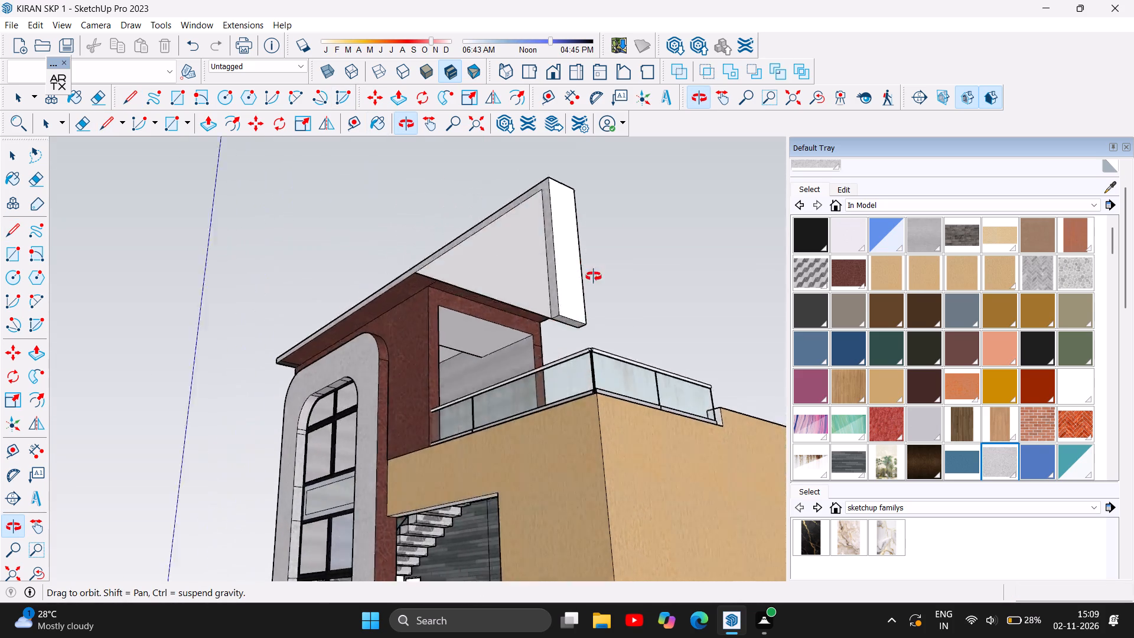
pyautogui.moveTo(594, 276); pyautogui.dragTo(784, 340)
pyautogui.scroll(-3, 486, 301)
pyautogui.moveTo(501, 370); pyautogui.dragTo(524, 428)
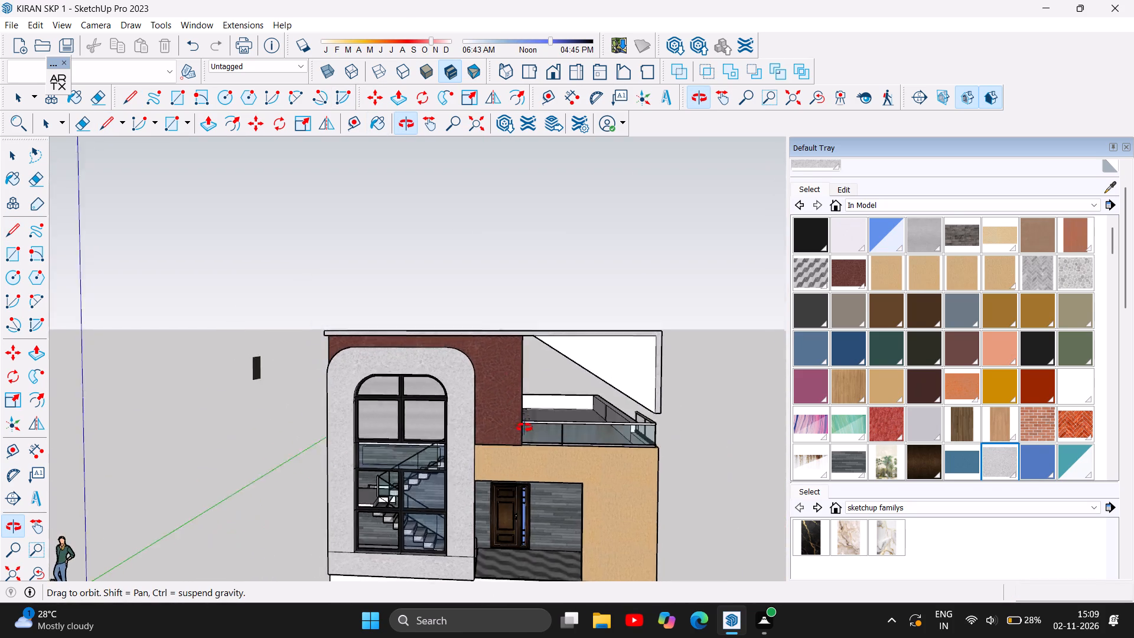
pyautogui.moveTo(524, 428); pyautogui.dragTo(407, 416)
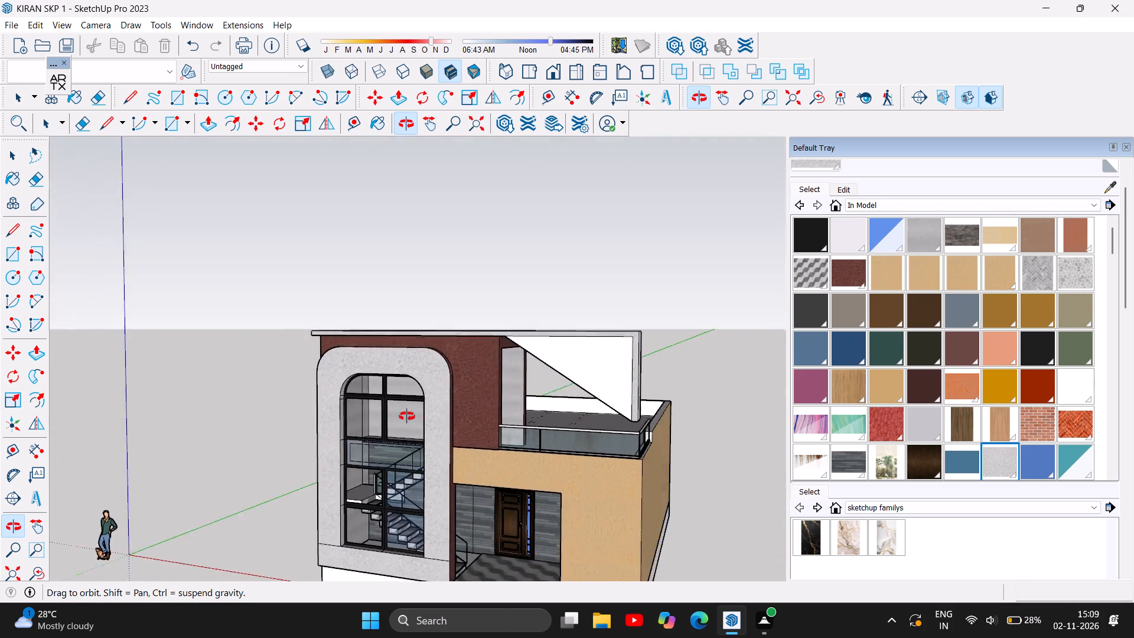
pyautogui.moveTo(407, 416); pyautogui.dragTo(599, 409)
pyautogui.moveTo(601, 417); pyautogui.dragTo(620, 445)
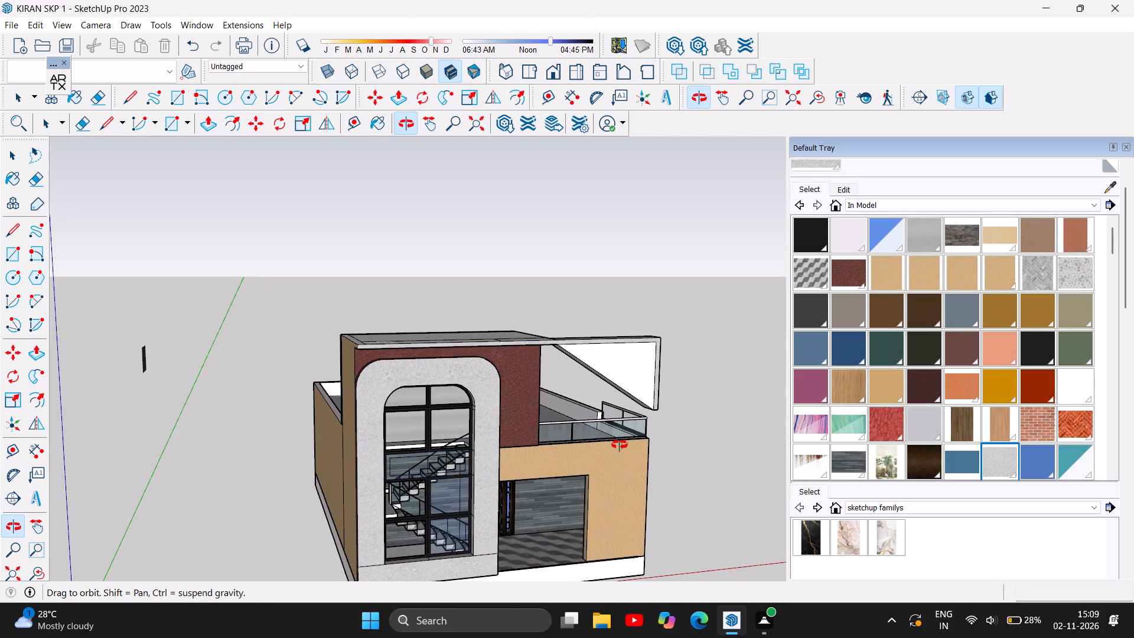
pyautogui.scroll(2, 676, 516)
pyautogui.scroll(2, 673, 450)
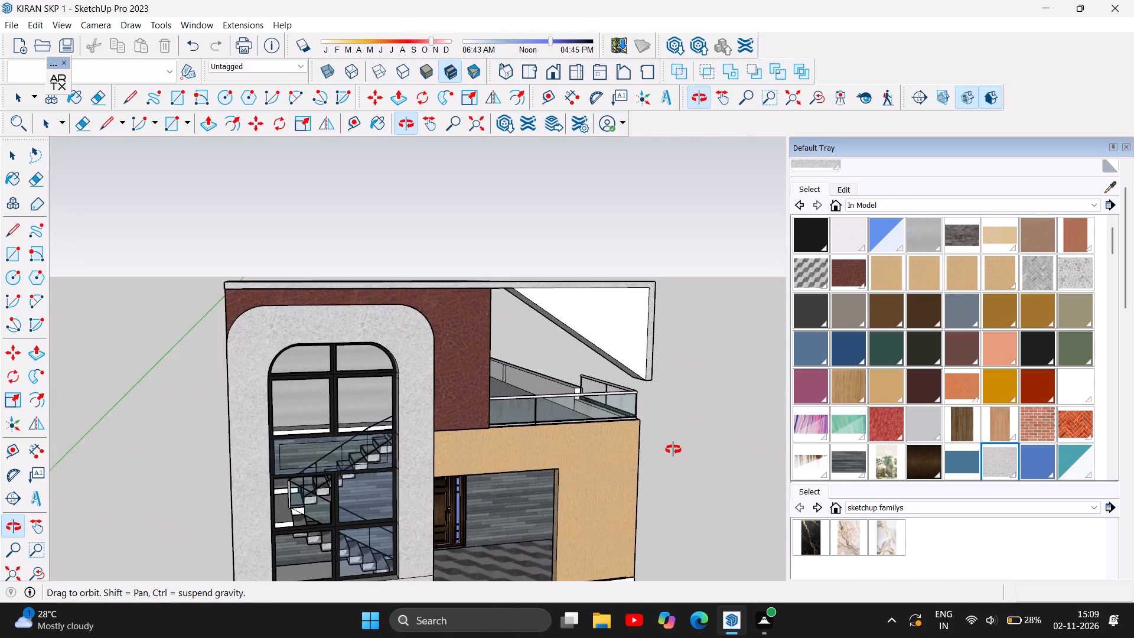
pyautogui.scroll(5, 673, 450)
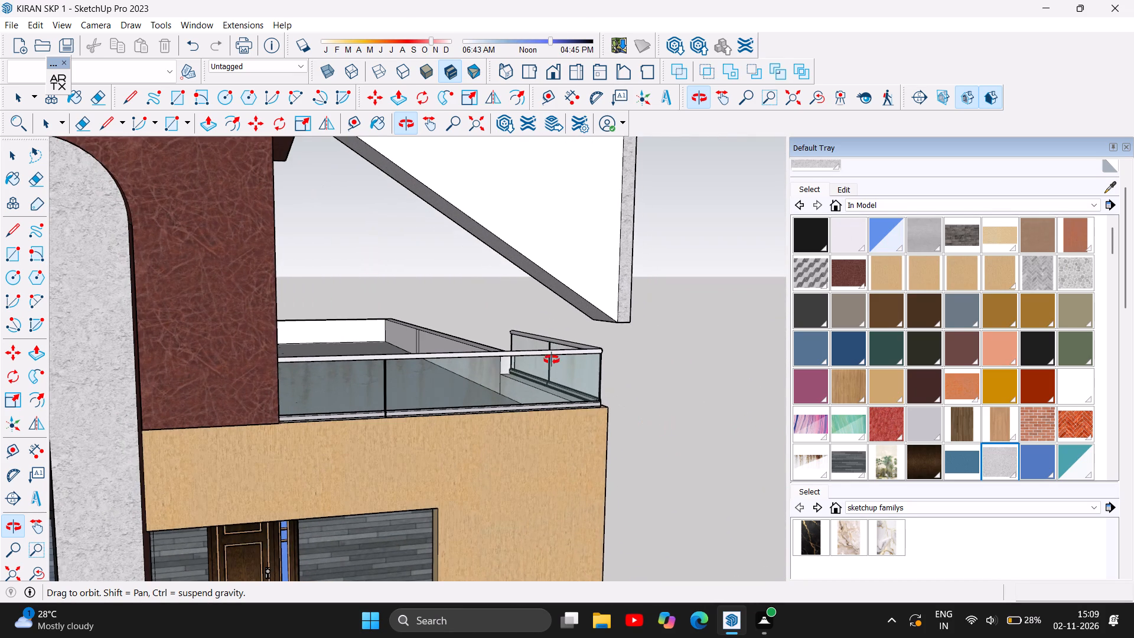
pyautogui.moveTo(552, 360); pyautogui.dragTo(96, 336)
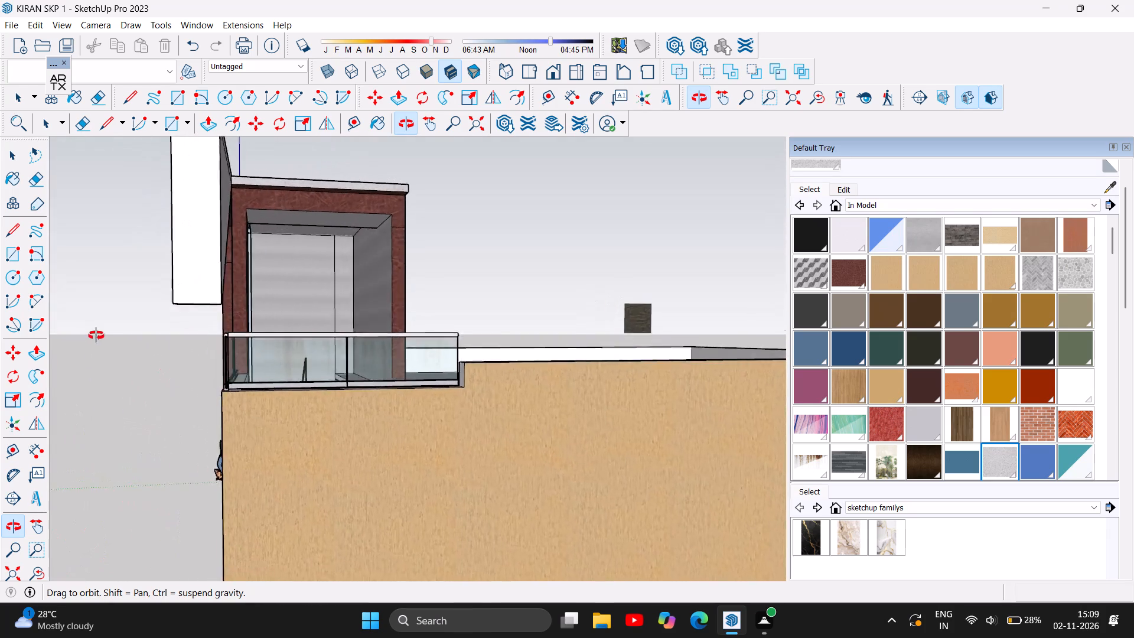
pyautogui.moveTo(96, 336); pyautogui.dragTo(1, 295)
pyautogui.moveTo(296, 271); pyautogui.dragTo(207, 316)
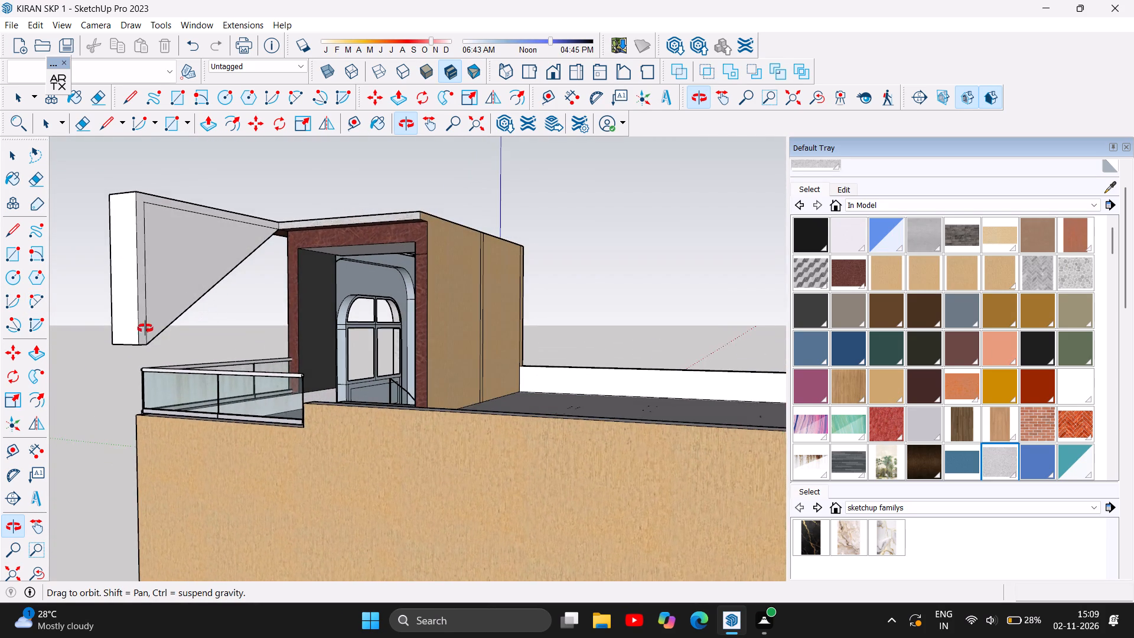
# Place a guide point about 9 3/8" from the column's bottom corner, on the inner edge of the panel's rear border.
pyautogui.scroll(6, 143, 328)
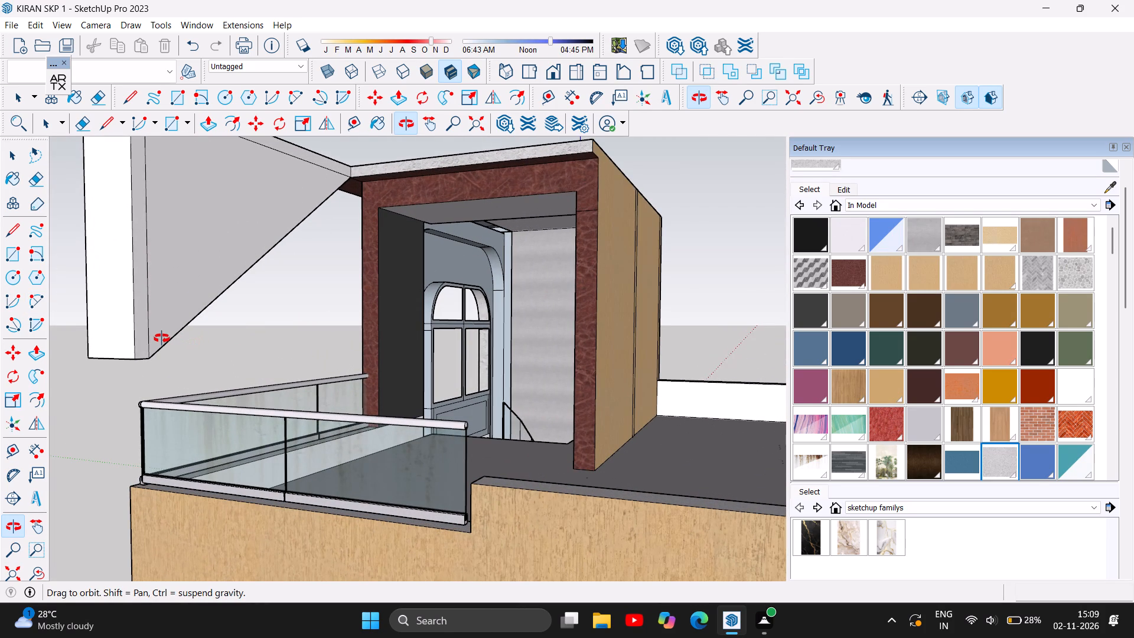
pyautogui.press('t')
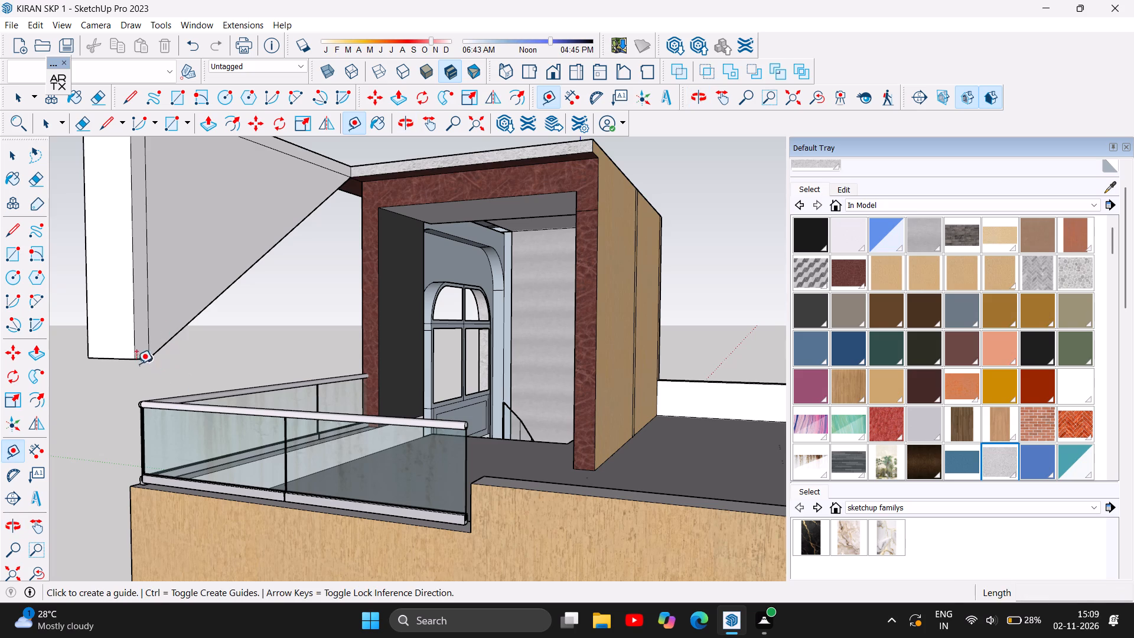
pyautogui.click(139, 364)
pyautogui.click(146, 334)
pyautogui.scroll(3, 163, 340)
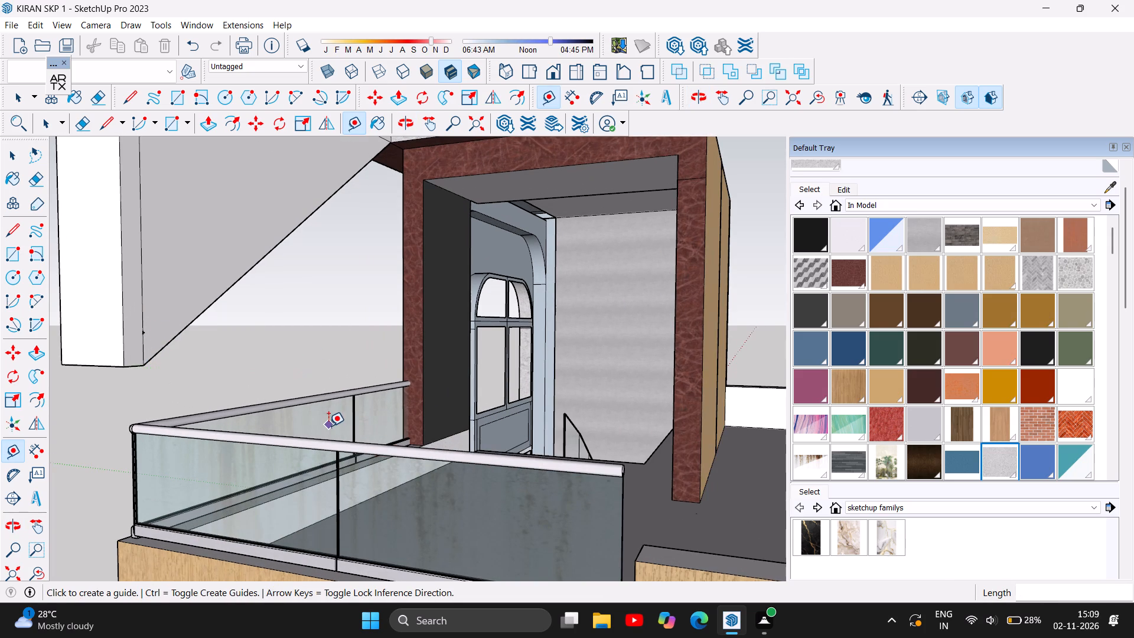
pyautogui.scroll(-3, 329, 427)
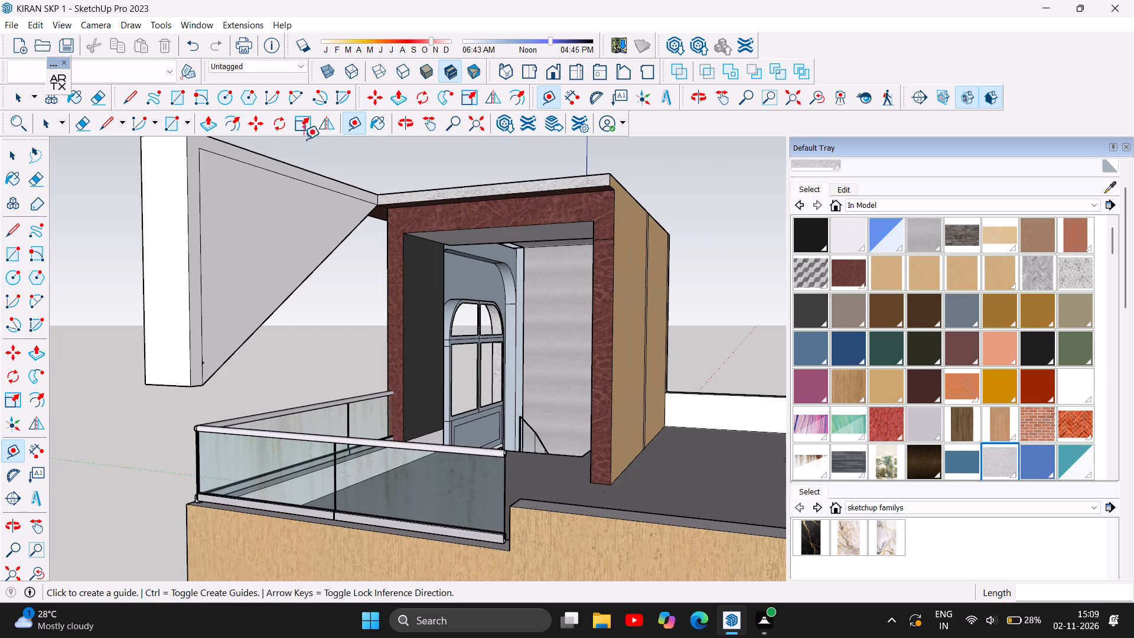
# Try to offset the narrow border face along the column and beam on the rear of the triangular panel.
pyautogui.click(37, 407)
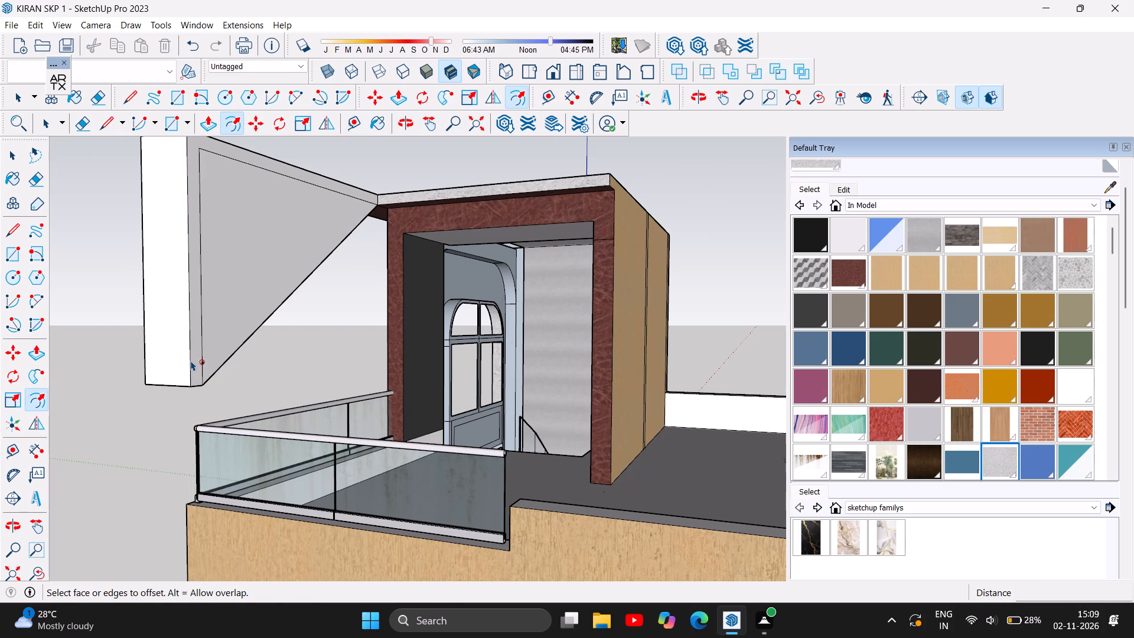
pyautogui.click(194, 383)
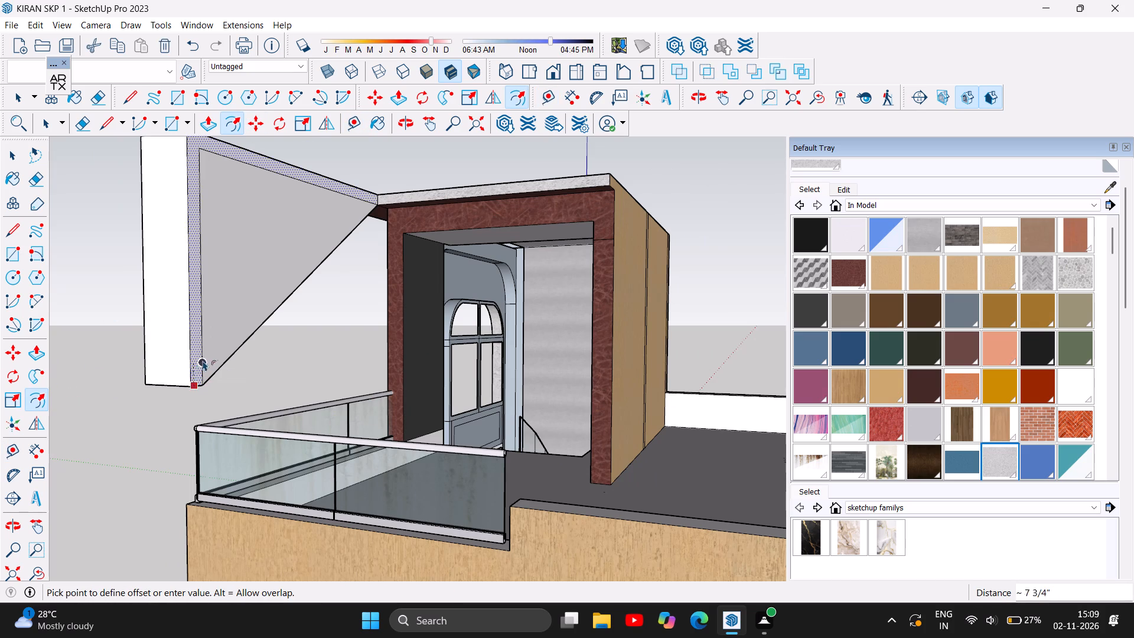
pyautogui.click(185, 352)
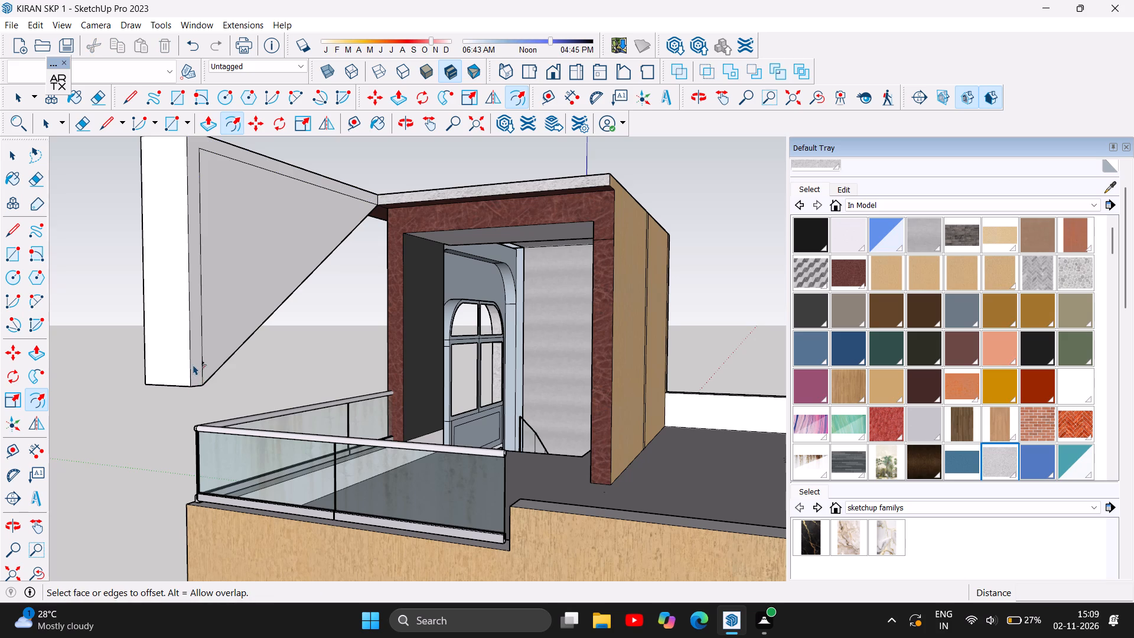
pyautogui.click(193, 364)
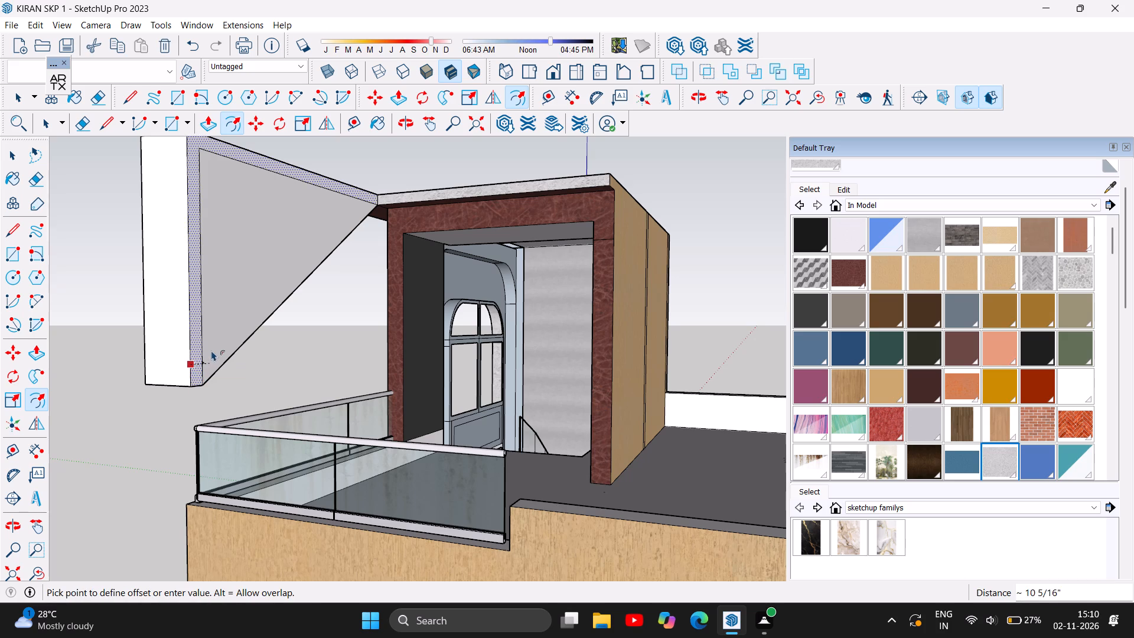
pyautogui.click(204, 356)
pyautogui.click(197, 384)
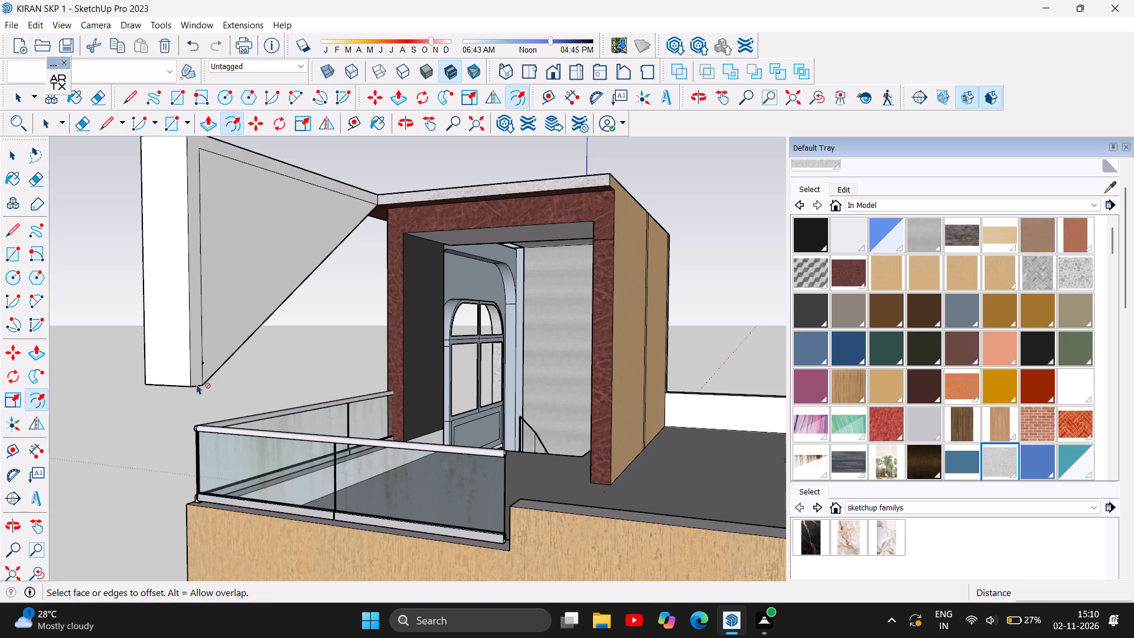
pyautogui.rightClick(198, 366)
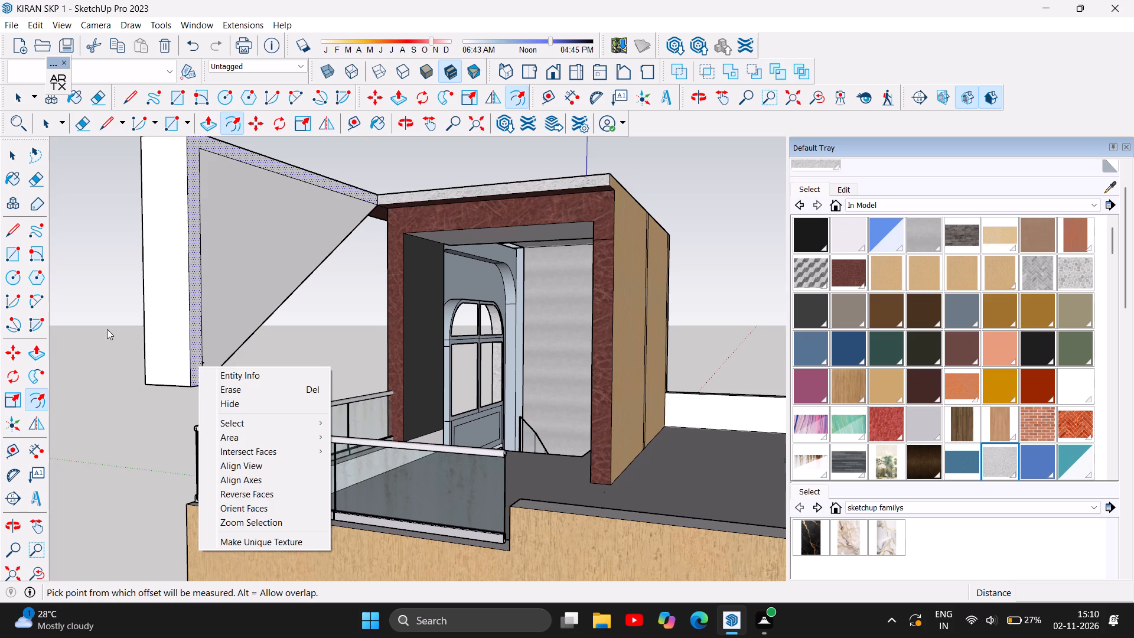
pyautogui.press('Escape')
# Examine the triangular panel and the hanging column's lower end from the terrace, from the side and from the front facade.
pyautogui.scroll(2, 270, 364)
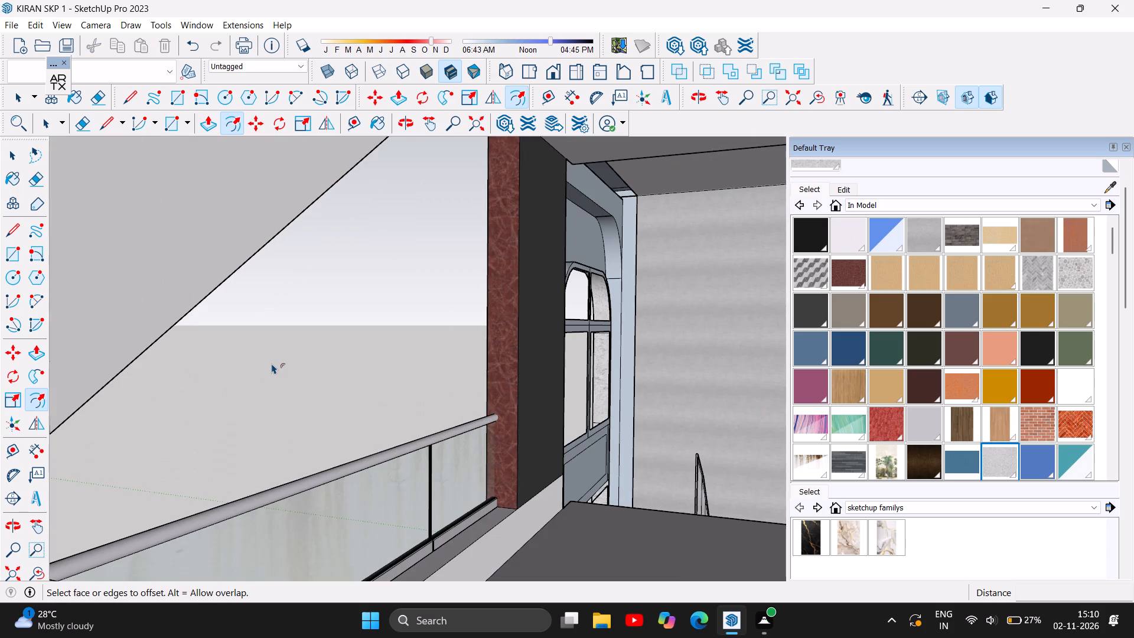
pyautogui.scroll(-2, 278, 361)
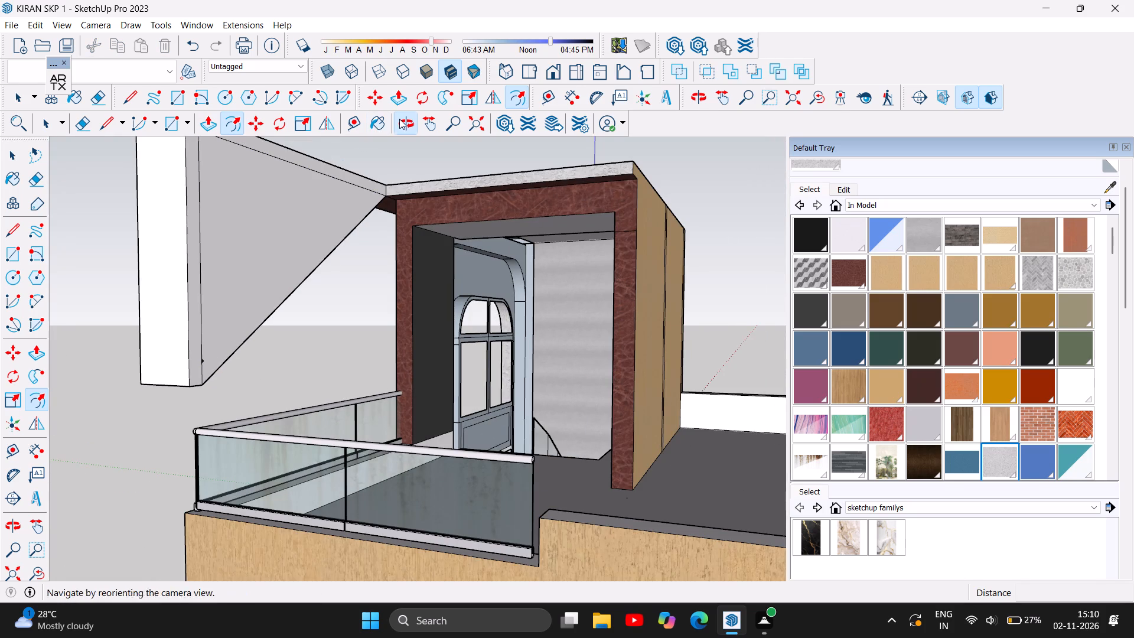
pyautogui.click(399, 119)
pyautogui.moveTo(363, 307); pyautogui.dragTo(236, 320)
pyautogui.scroll(-4, 422, 313)
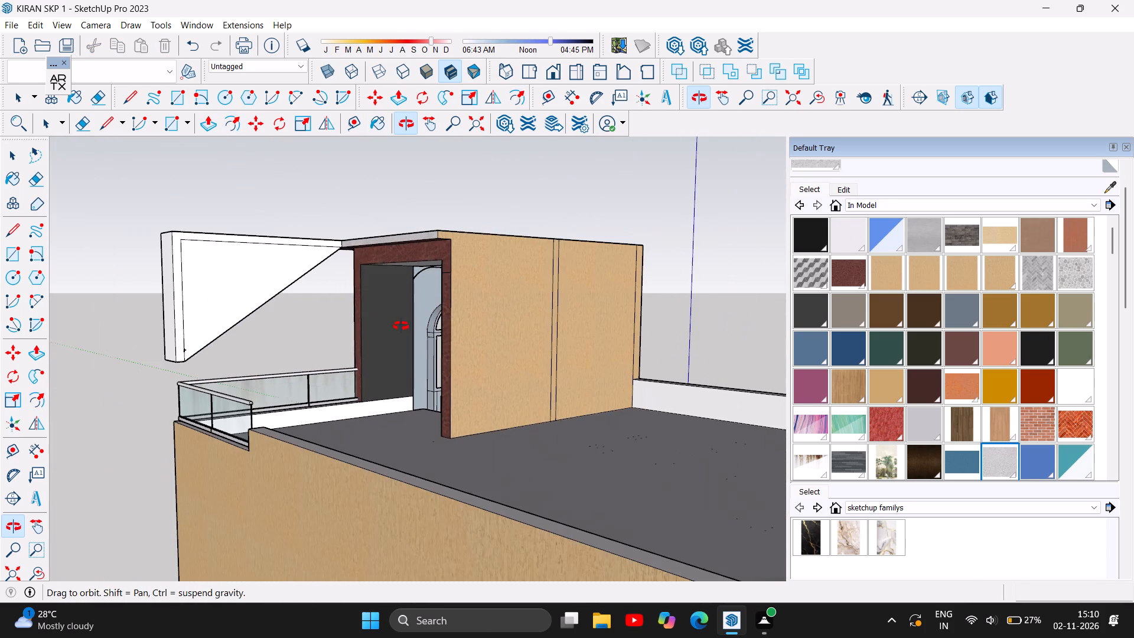
pyautogui.moveTo(230, 311); pyautogui.dragTo(61, 340)
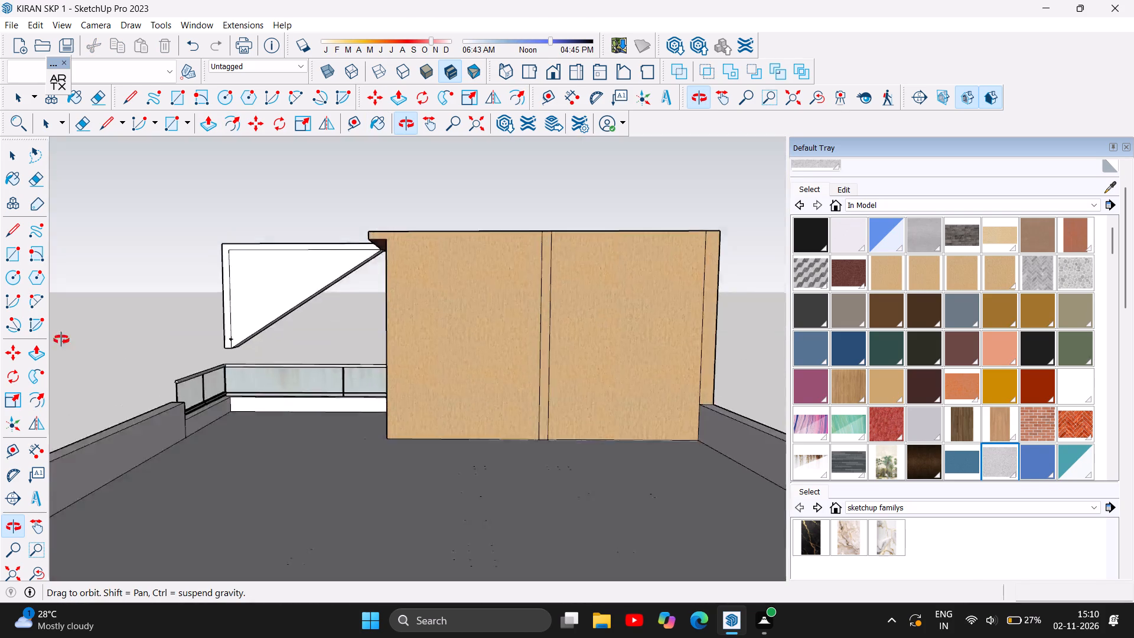
pyautogui.moveTo(61, 340); pyautogui.dragTo(103, 396)
pyautogui.scroll(2, 195, 336)
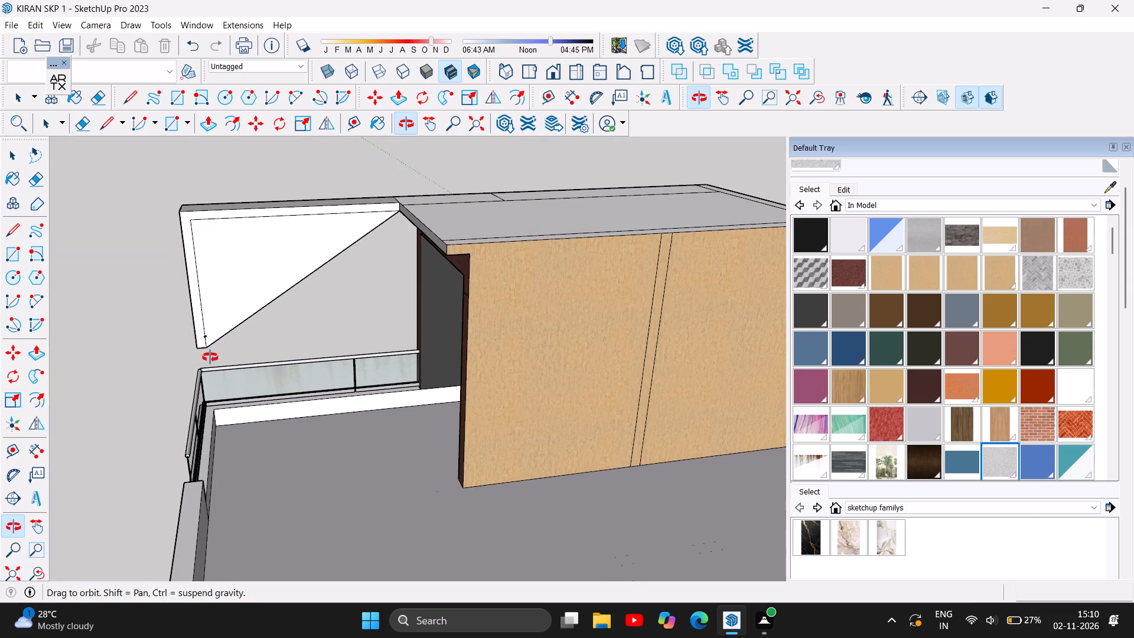
pyautogui.scroll(8, 210, 360)
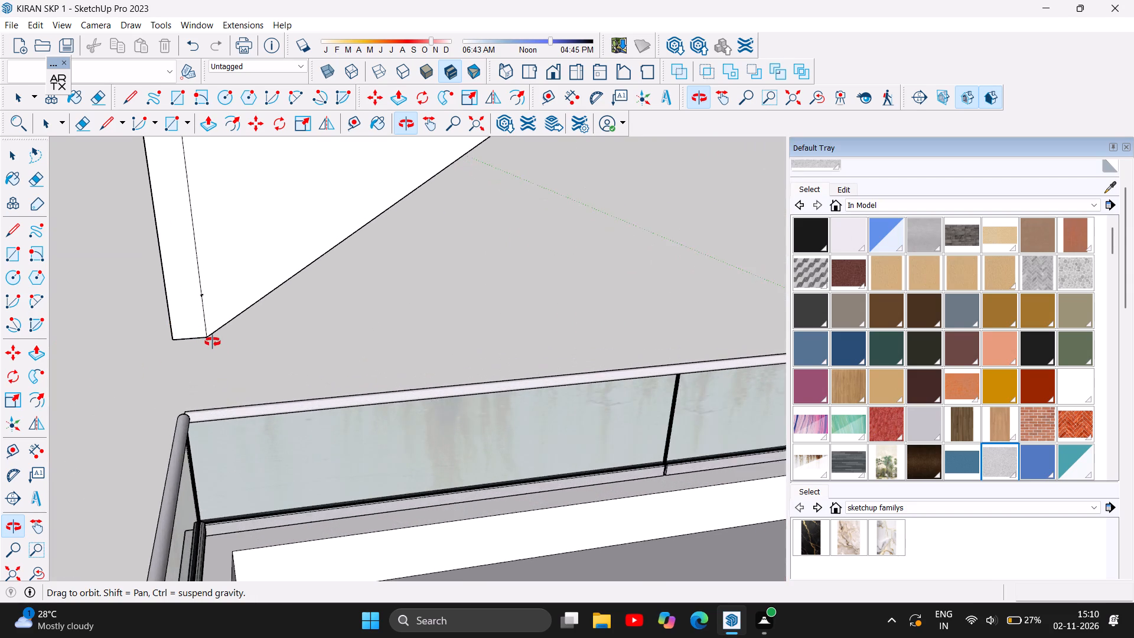
pyautogui.scroll(1, 213, 342)
pyautogui.scroll(1, 149, 339)
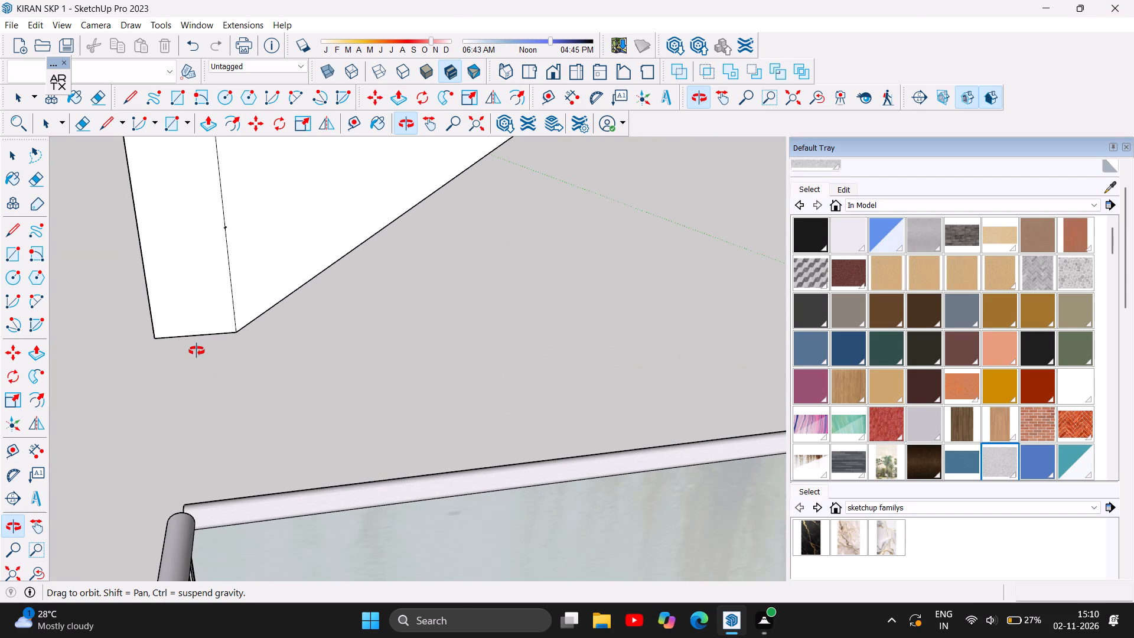
pyautogui.moveTo(180, 348); pyautogui.dragTo(511, 309)
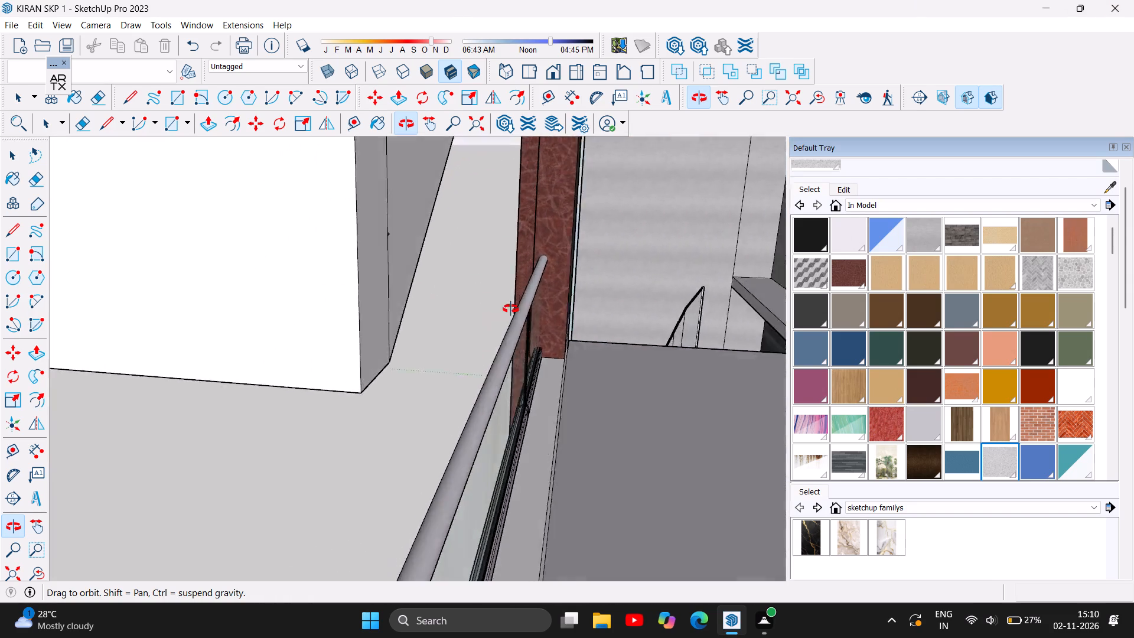
pyautogui.moveTo(511, 309); pyautogui.dragTo(559, 290)
pyautogui.scroll(-2, 562, 289)
pyautogui.moveTo(436, 362); pyautogui.dragTo(427, 330)
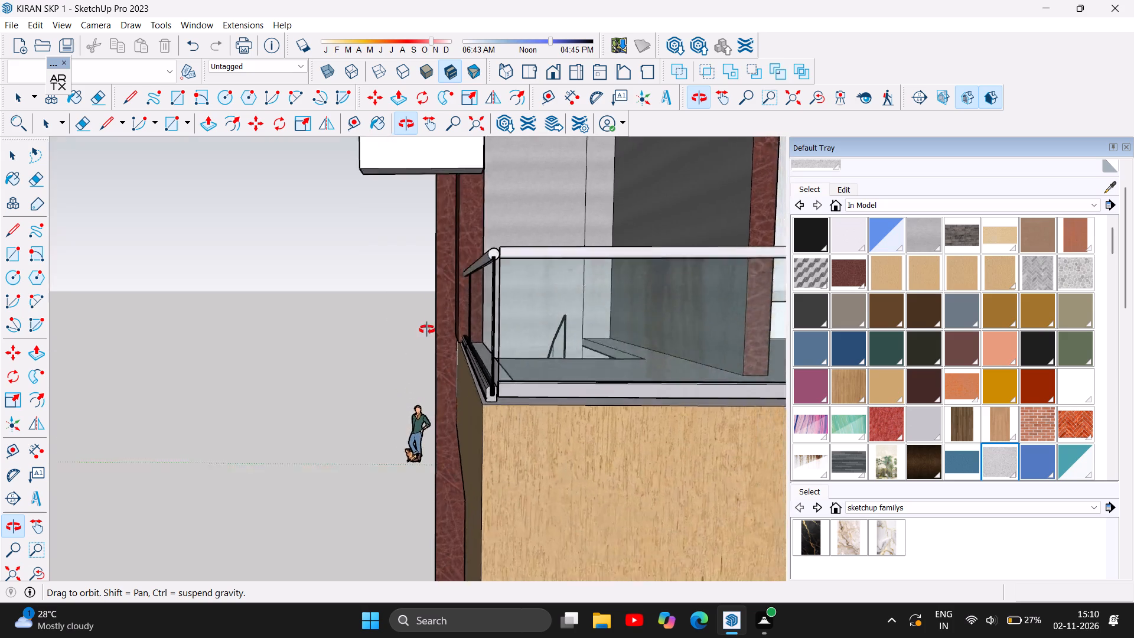
pyautogui.moveTo(427, 330); pyautogui.dragTo(442, 377)
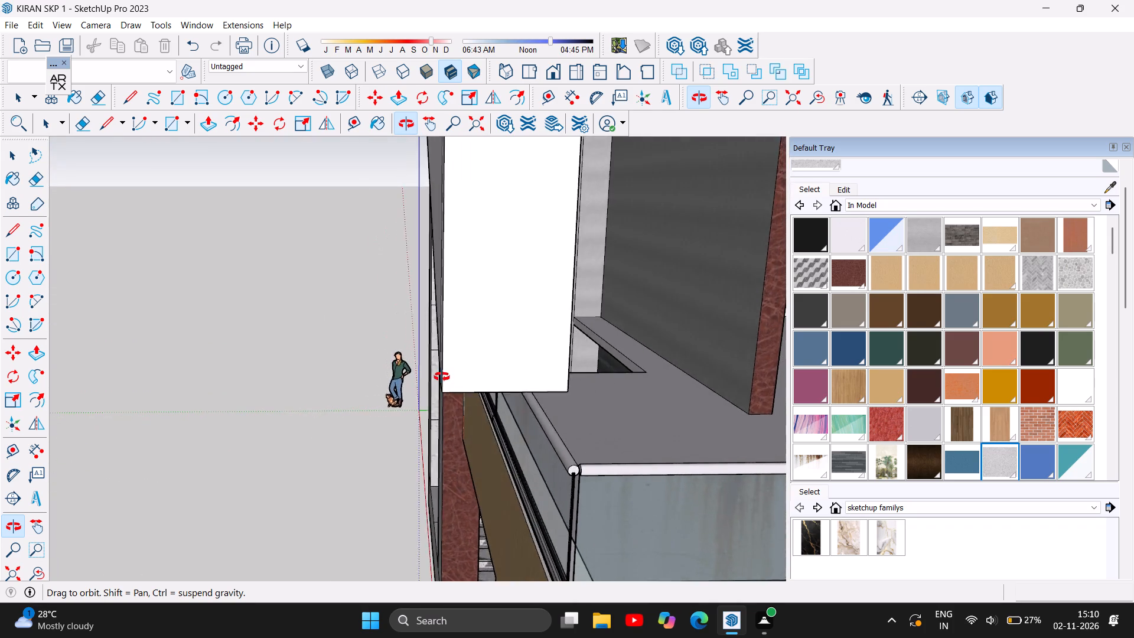
pyautogui.moveTo(442, 377); pyautogui.dragTo(470, 375)
pyautogui.scroll(-5, 517, 431)
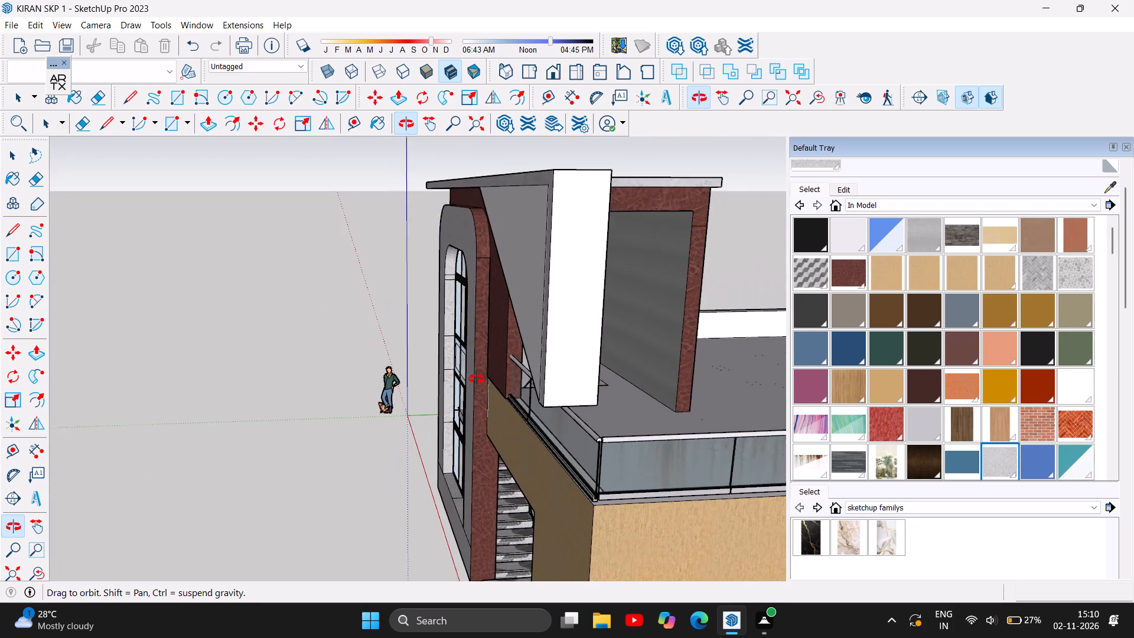
pyautogui.moveTo(481, 377); pyautogui.dragTo(510, 247)
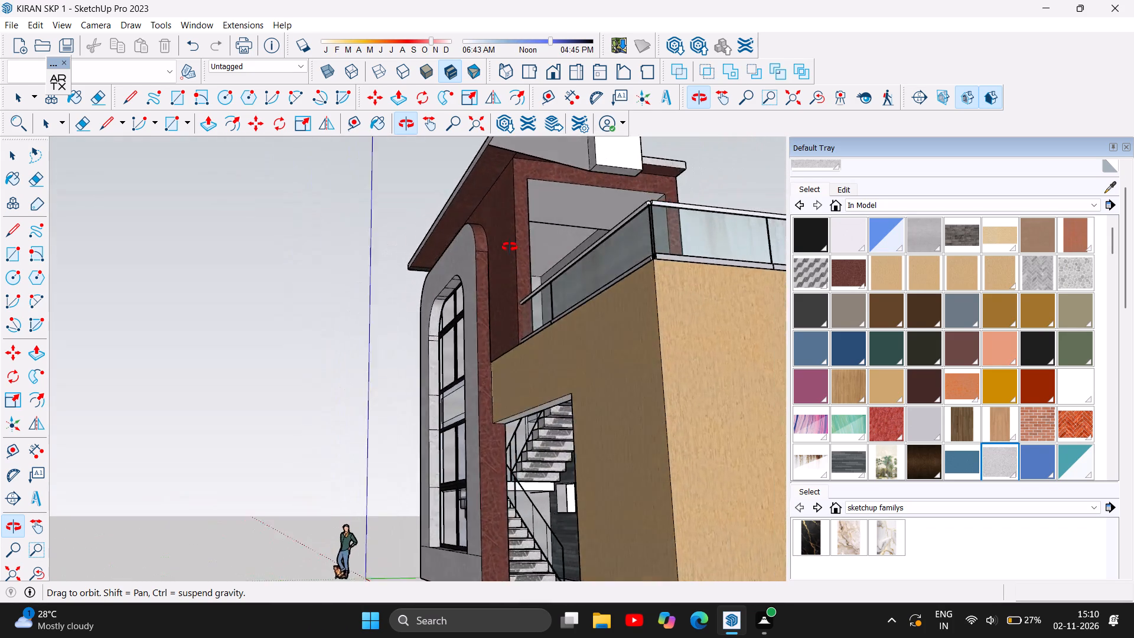
pyautogui.moveTo(510, 247); pyautogui.dragTo(455, 356)
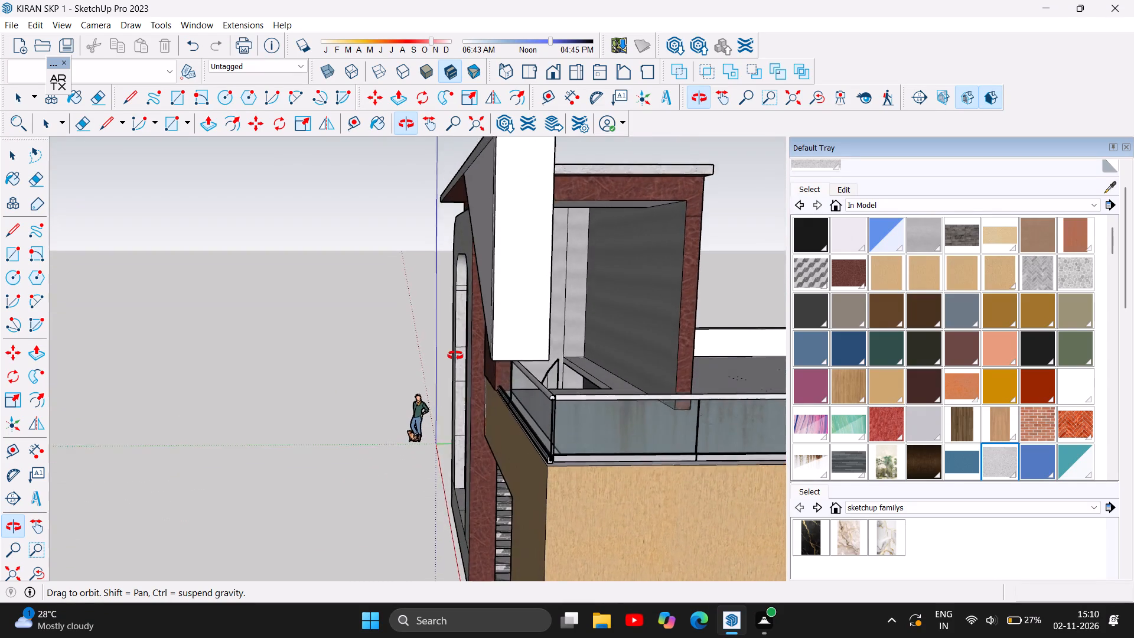
pyautogui.moveTo(455, 356); pyautogui.dragTo(481, 292)
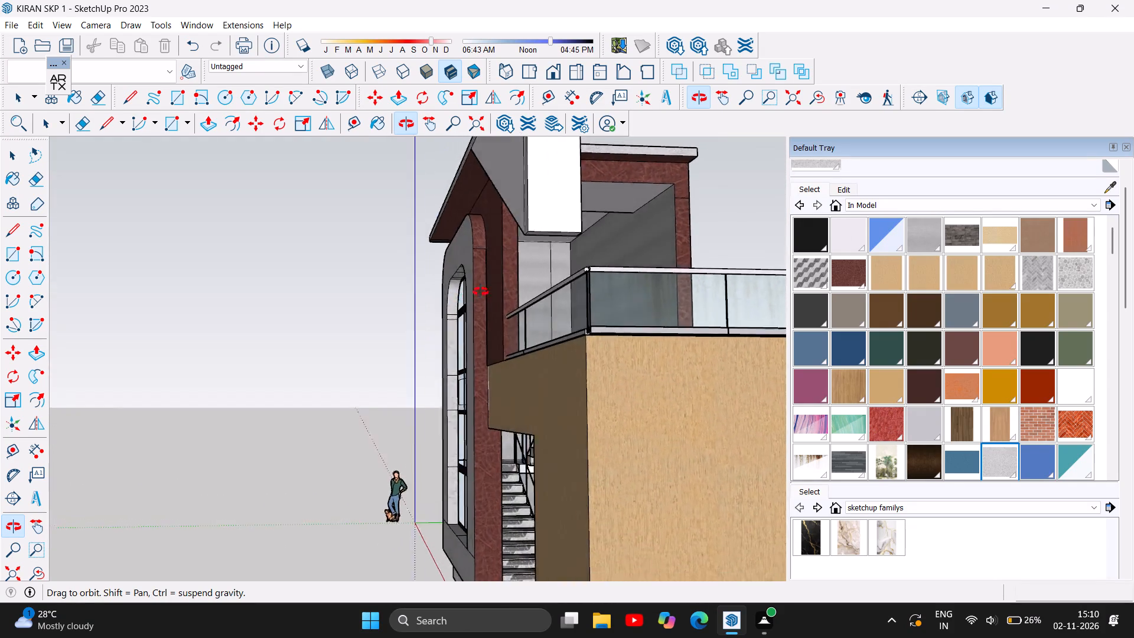
pyautogui.moveTo(481, 292); pyautogui.dragTo(753, 326)
pyautogui.moveTo(527, 303); pyautogui.dragTo(636, 305)
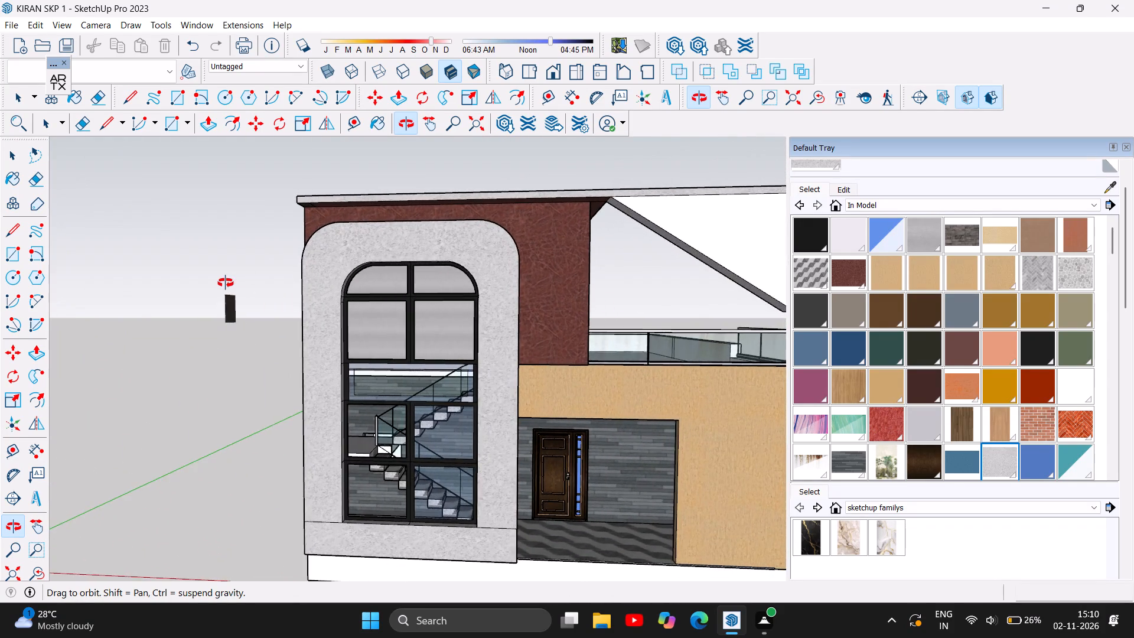
pyautogui.scroll(1, 224, 284)
pyautogui.scroll(-3, 224, 284)
pyautogui.moveTo(664, 305); pyautogui.dragTo(613, 262)
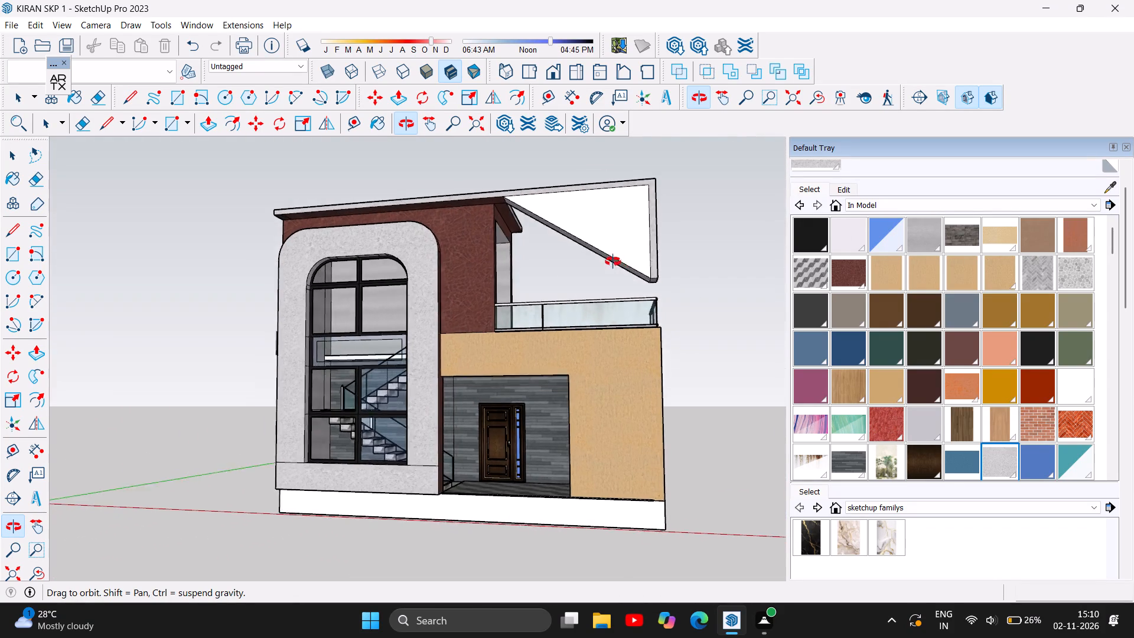
pyautogui.moveTo(613, 262); pyautogui.dragTo(527, 204)
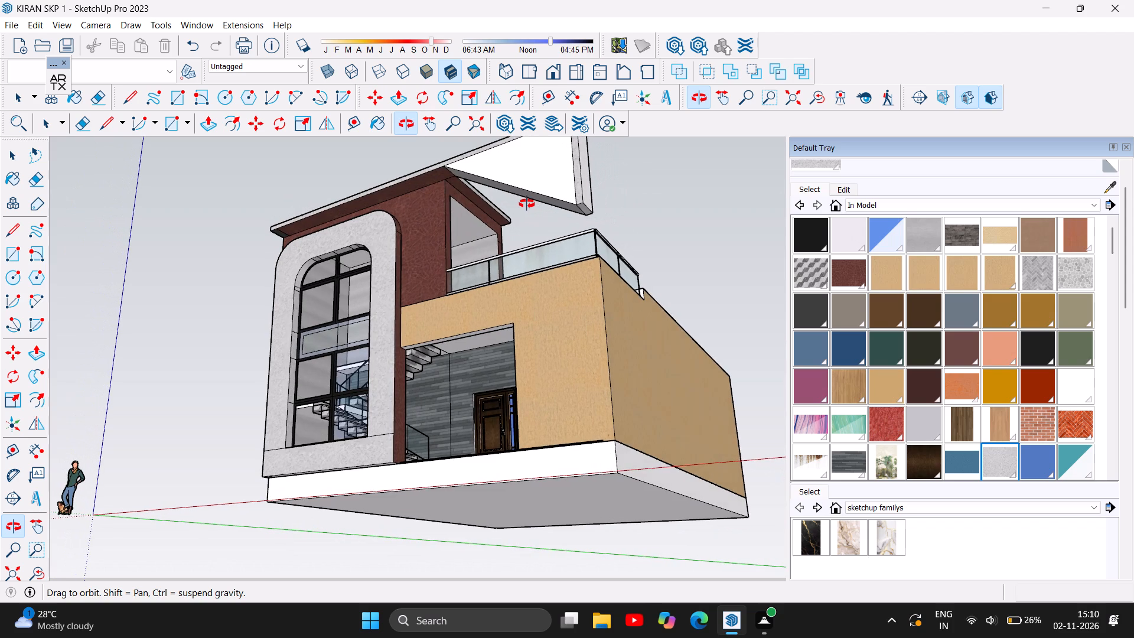
# Push/Pull the hanging column's bottom face downward about 6', past the terrace railing.
pyautogui.click(215, 124)
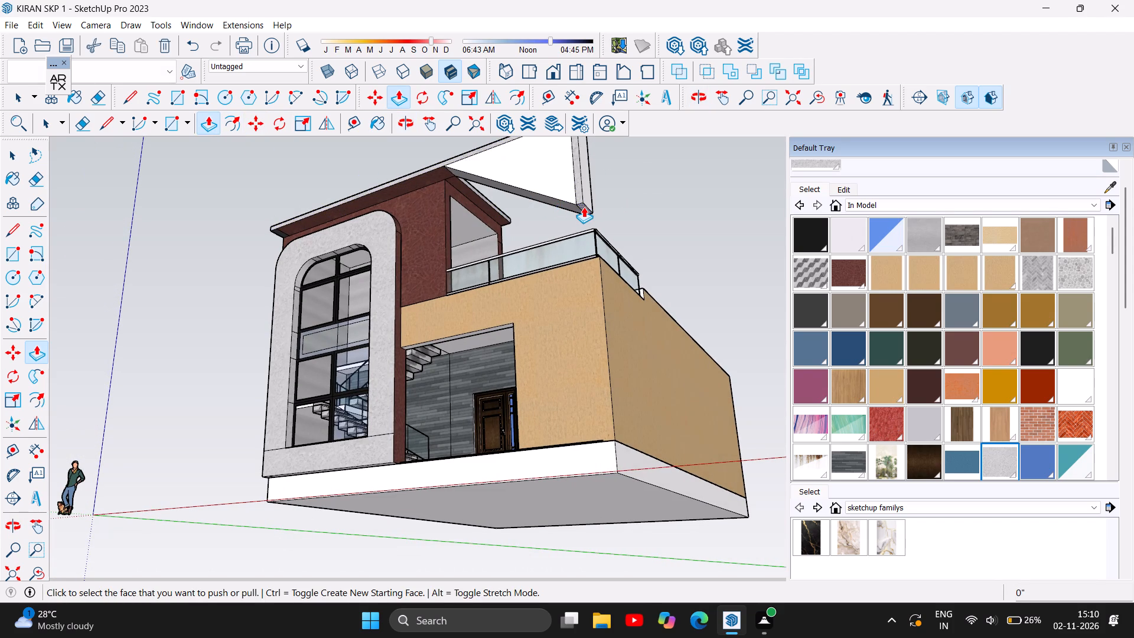
pyautogui.click(584, 207)
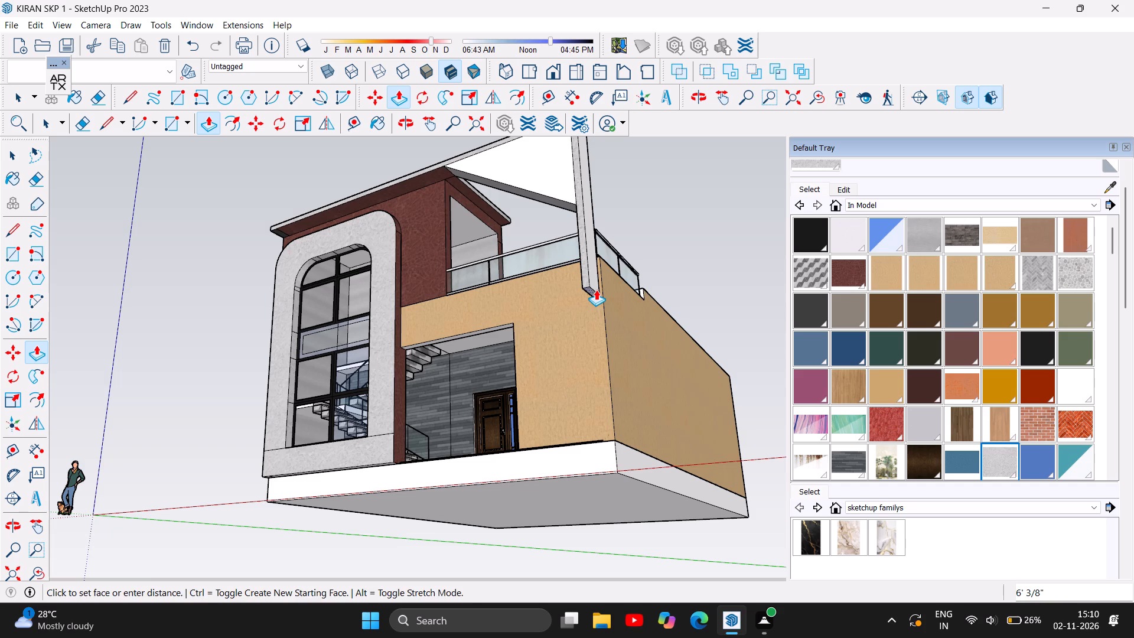
pyautogui.click(596, 289)
# Place a horizontal guide line level with the top of the entrance opening, running across the facade to the wall's outer corner.
pyautogui.click(406, 122)
pyautogui.moveTo(436, 332); pyautogui.dragTo(444, 349)
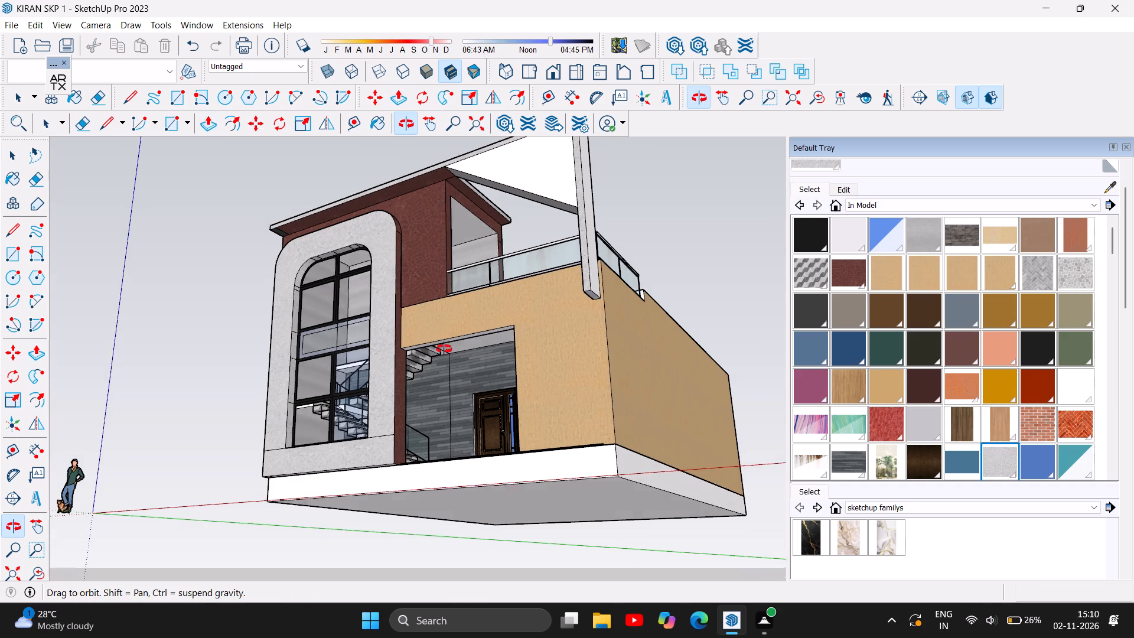
pyautogui.moveTo(444, 349); pyautogui.dragTo(676, 462)
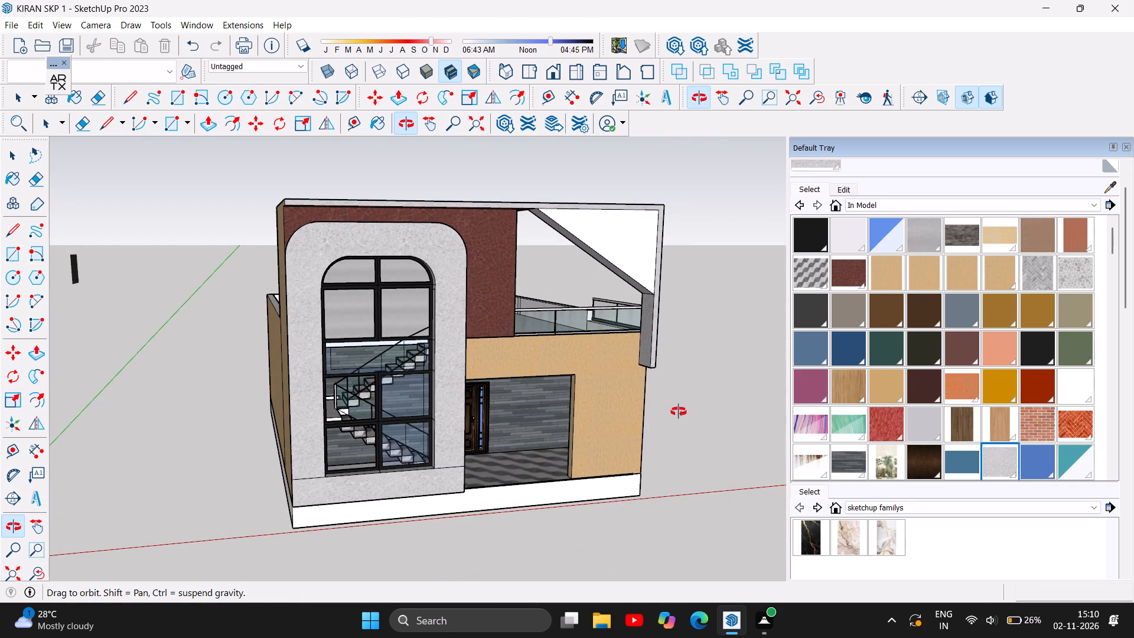
pyautogui.scroll(10, 678, 373)
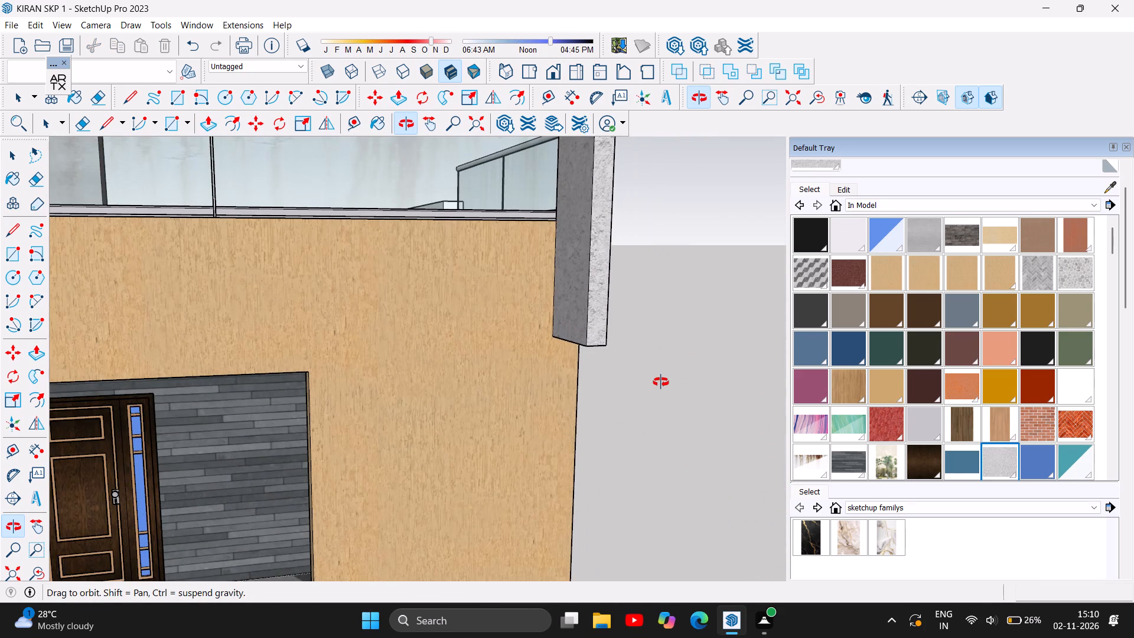
pyautogui.scroll(3, 571, 373)
pyautogui.moveTo(576, 406); pyautogui.dragTo(570, 377)
pyautogui.press('t')
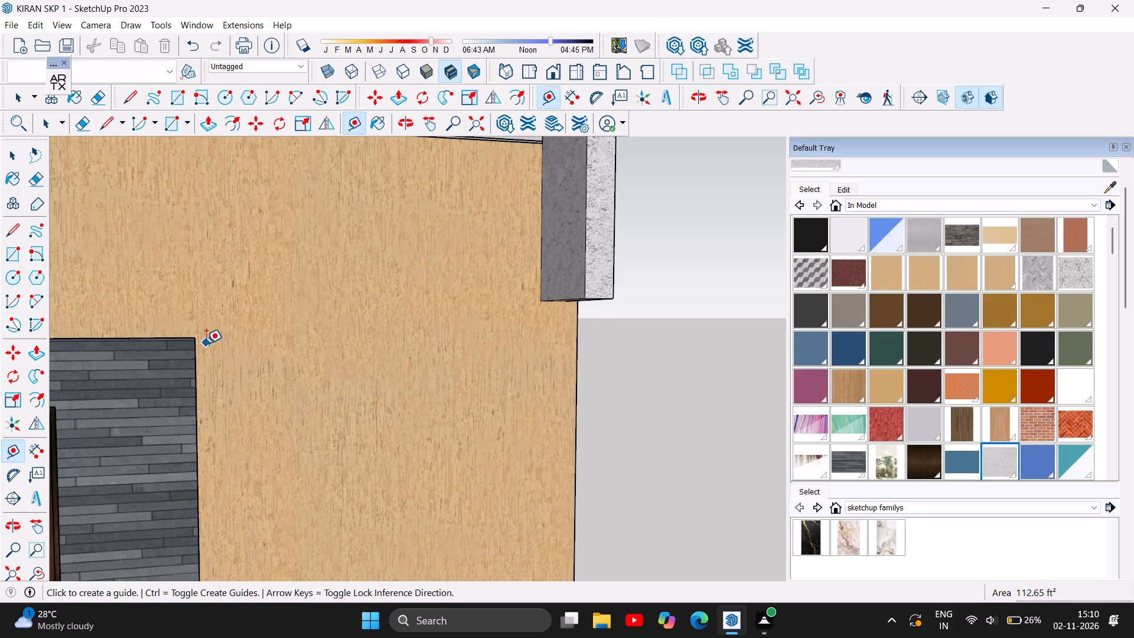
pyautogui.click(197, 339)
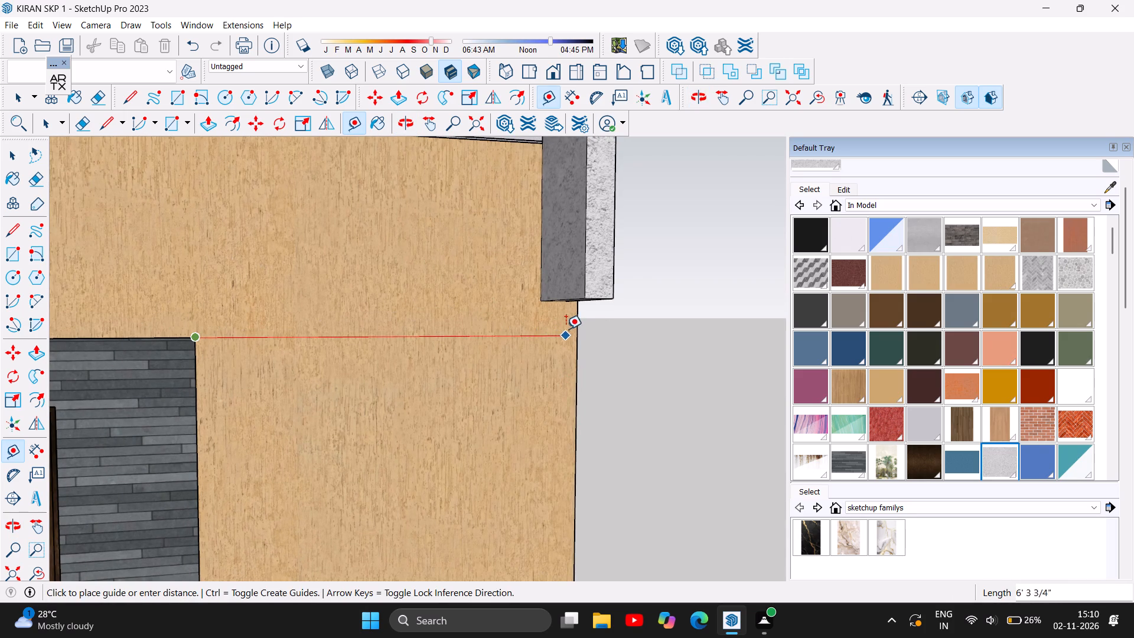
pyautogui.click(579, 330)
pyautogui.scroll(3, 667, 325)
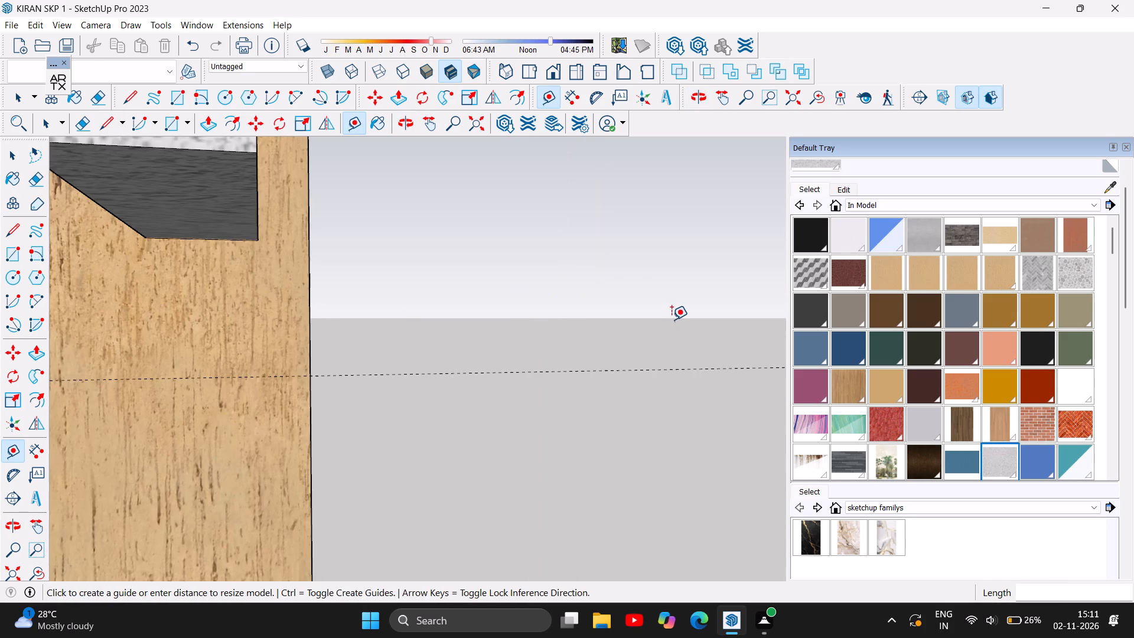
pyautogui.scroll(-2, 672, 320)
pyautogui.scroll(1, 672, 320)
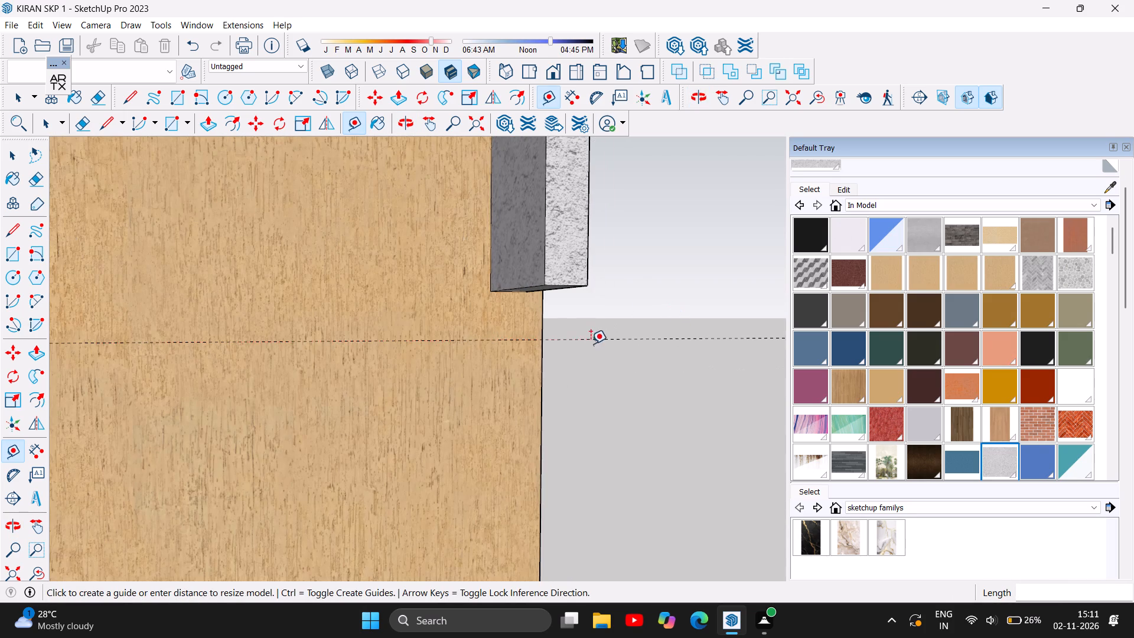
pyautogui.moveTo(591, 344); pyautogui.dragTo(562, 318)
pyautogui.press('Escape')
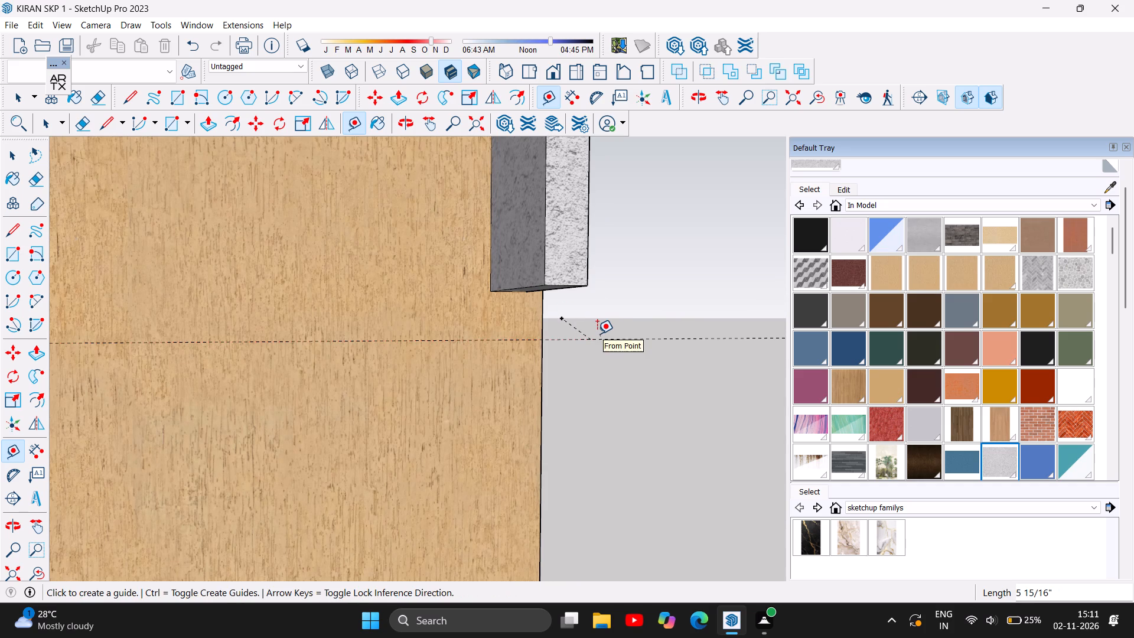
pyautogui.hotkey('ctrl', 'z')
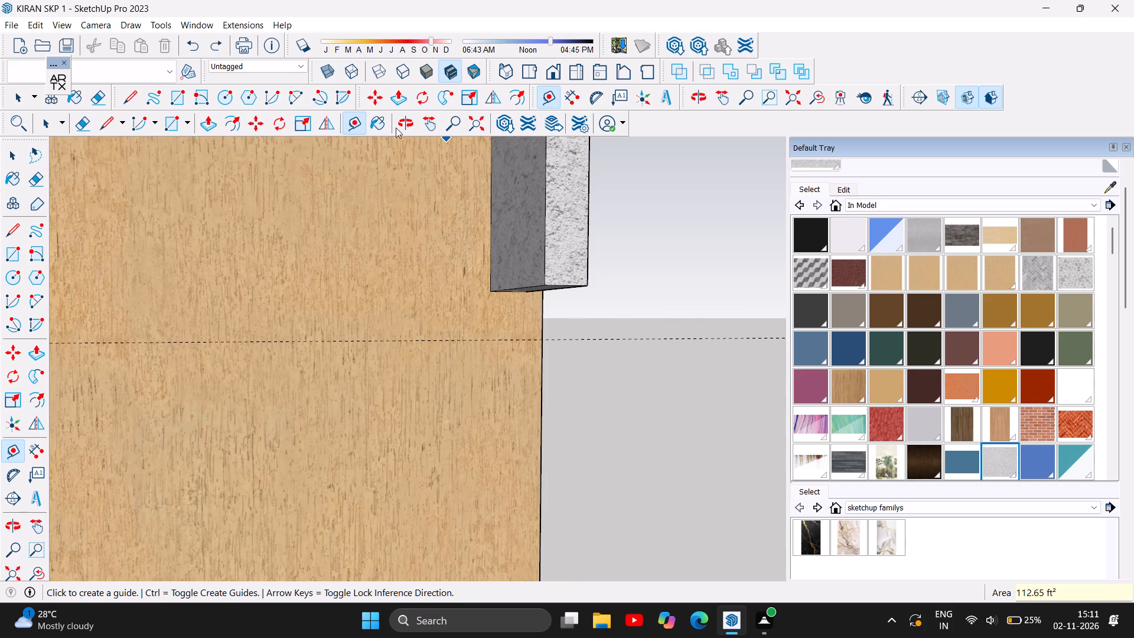
# Push/Pull the column's bottom face down a further 7 1/4" to meet the horizontal guide line.
pyautogui.click(411, 127)
pyautogui.moveTo(594, 381); pyautogui.dragTo(561, 336)
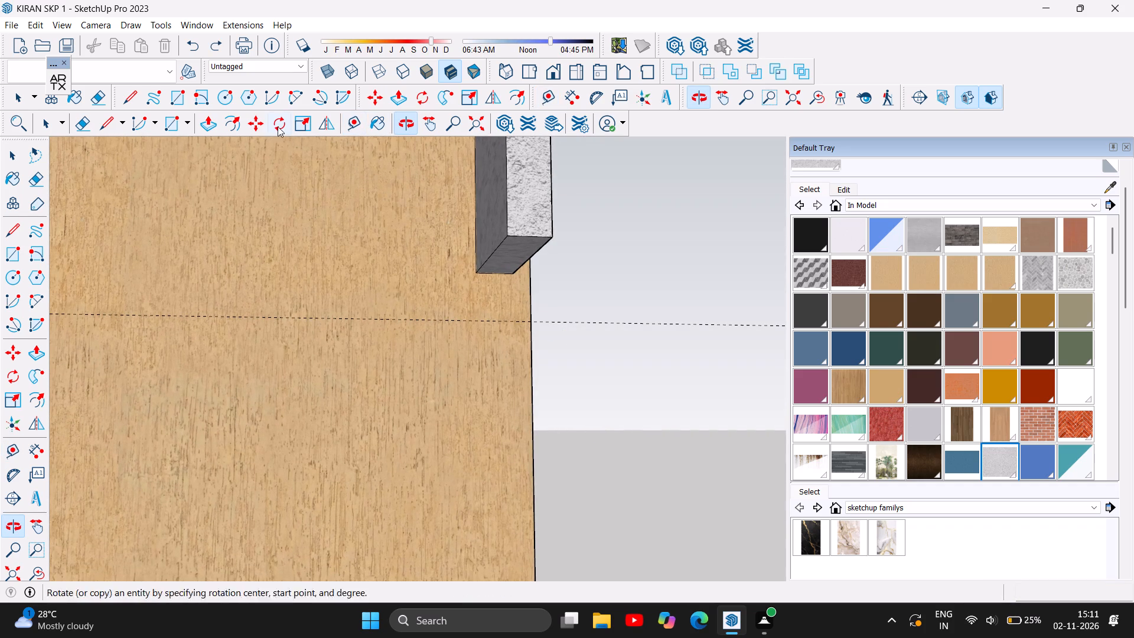
pyautogui.click(211, 129)
pyautogui.click(501, 249)
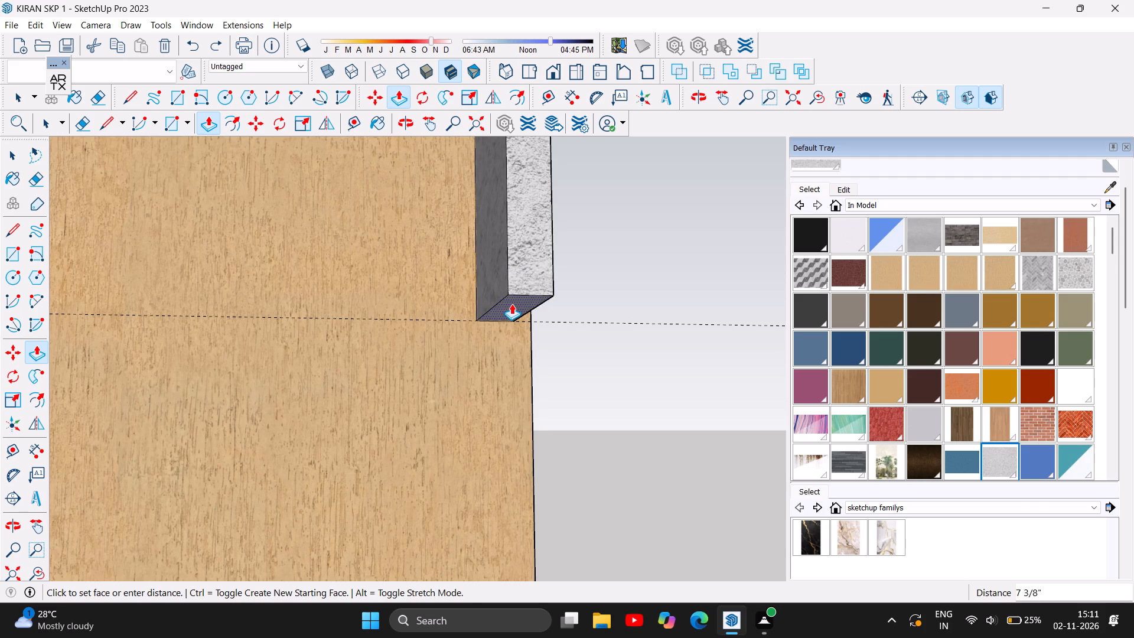
pyautogui.click(511, 302)
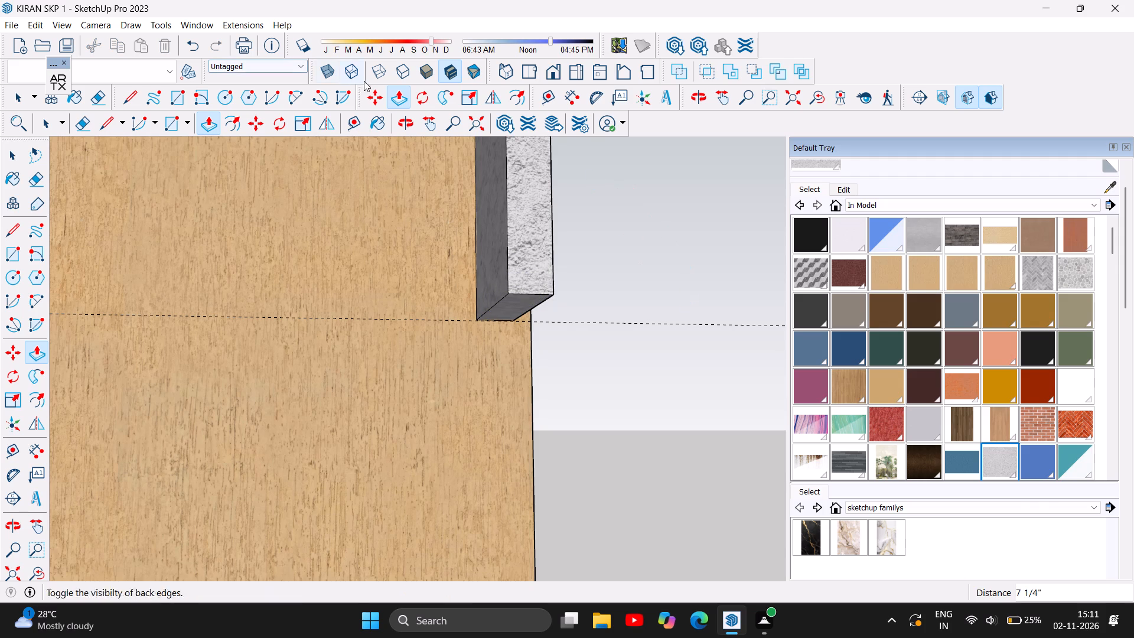
# Examine the extended column's lower end against the guide line and the entrance opening from several angles.
pyautogui.click(409, 121)
pyautogui.moveTo(426, 204); pyautogui.dragTo(489, 310)
pyautogui.scroll(-2, 516, 306)
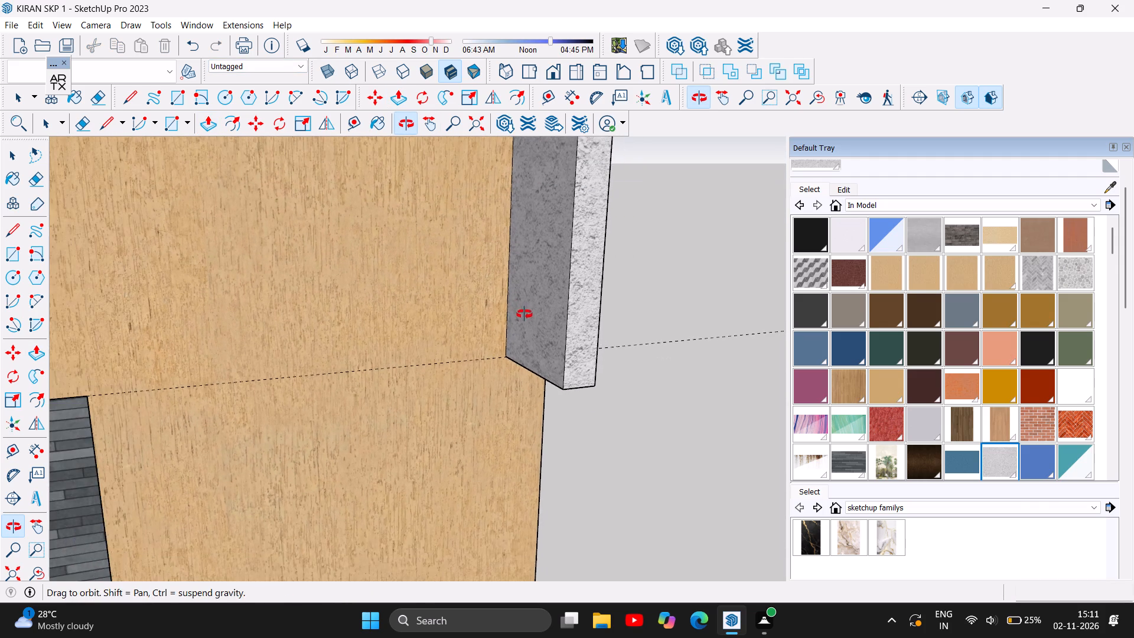
pyautogui.scroll(-4, 536, 317)
pyautogui.moveTo(465, 324); pyautogui.dragTo(661, 314)
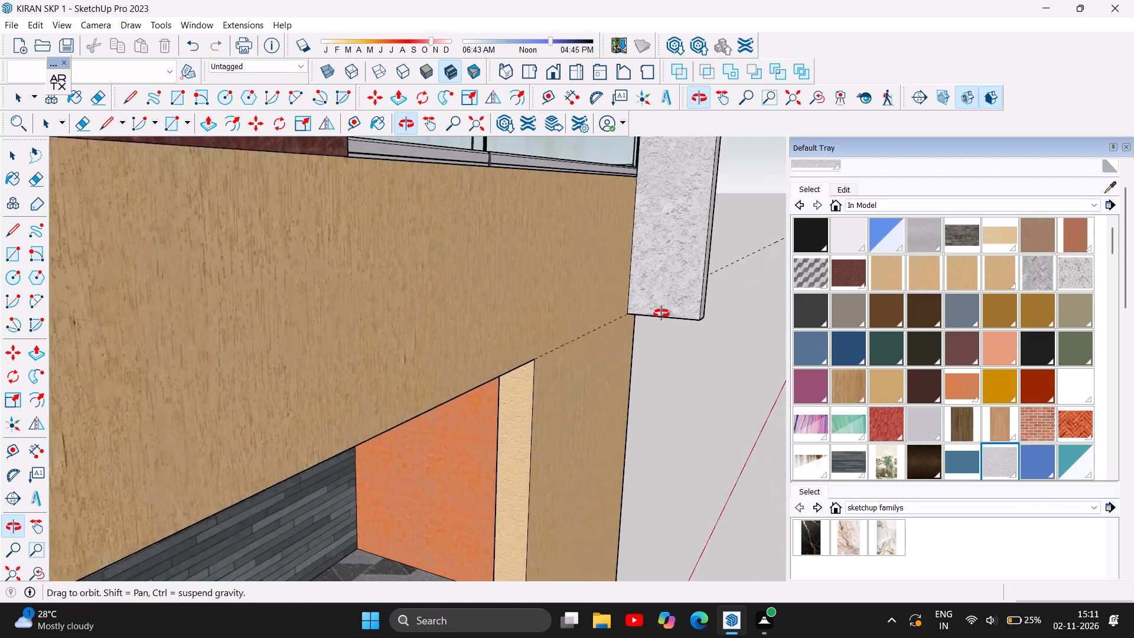
pyautogui.moveTo(661, 314); pyautogui.dragTo(490, 317)
pyautogui.scroll(-1, 492, 317)
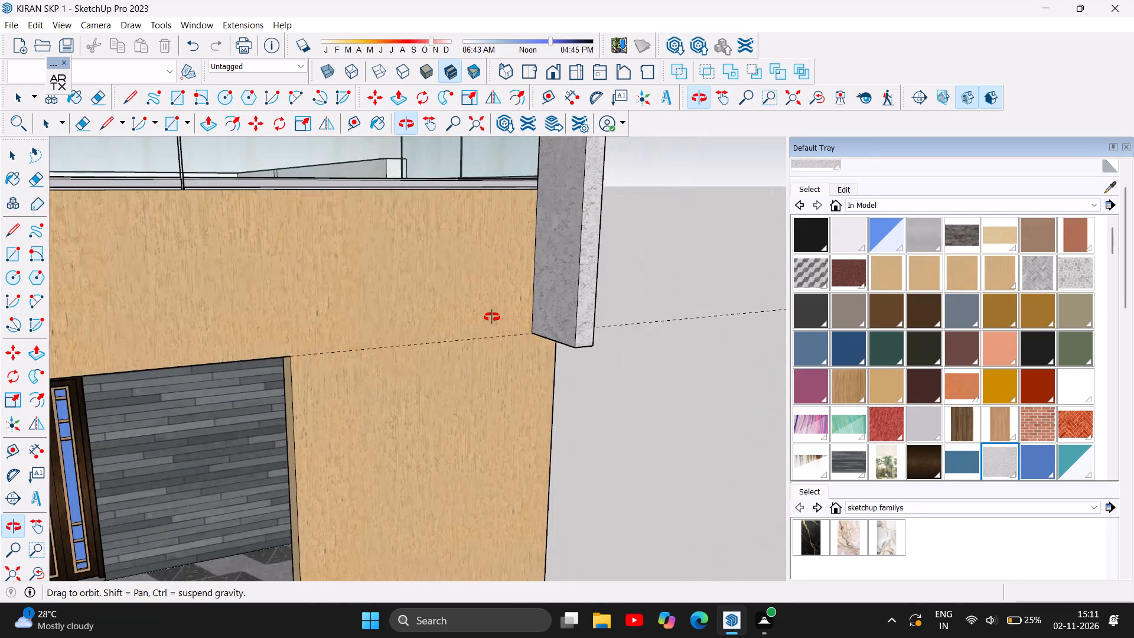
pyautogui.scroll(-2, 492, 317)
pyautogui.scroll(1, 493, 317)
pyautogui.scroll(-6, 493, 317)
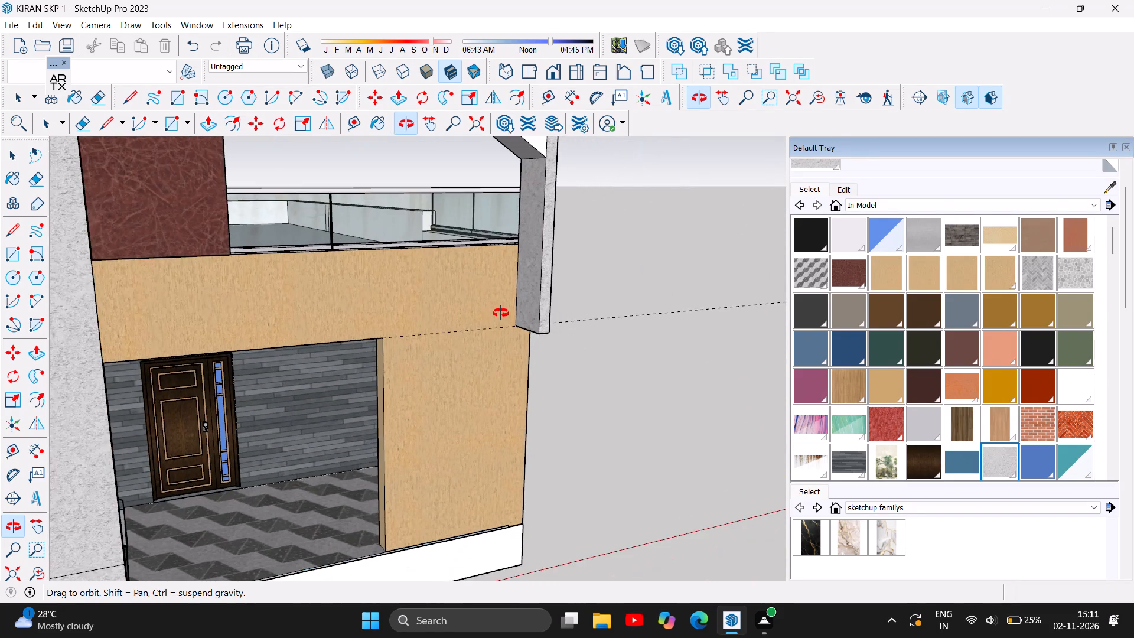
# Examine the house's front facade, hanging column and terrace side from several angles.
pyautogui.scroll(-9, 501, 313)
pyautogui.moveTo(507, 340); pyautogui.dragTo(497, 340)
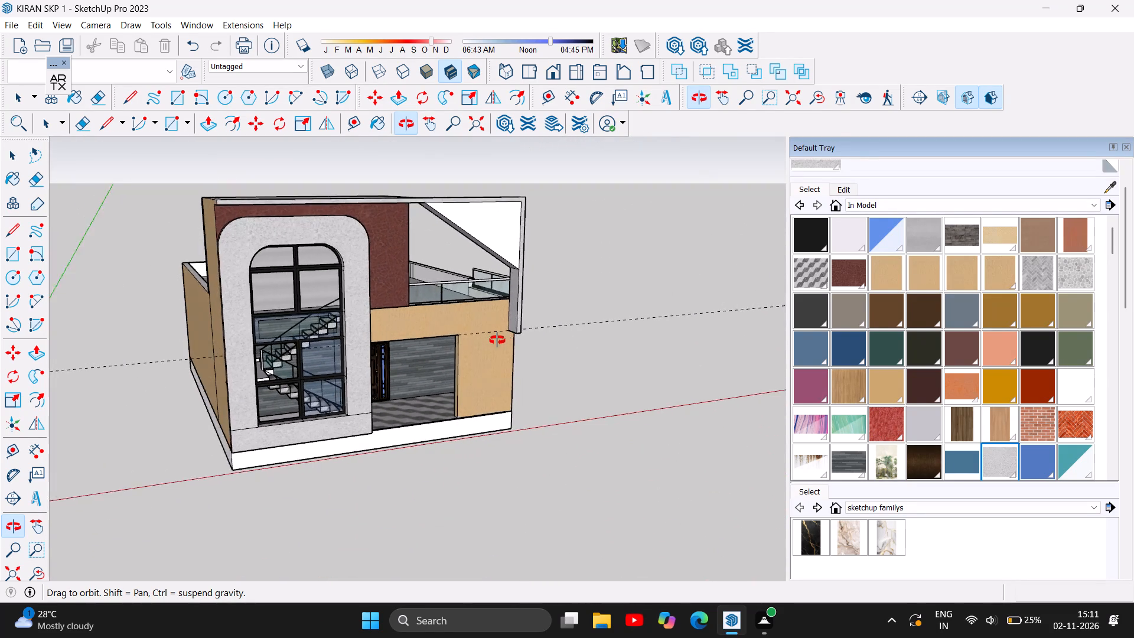
pyautogui.moveTo(497, 340); pyautogui.dragTo(374, 324)
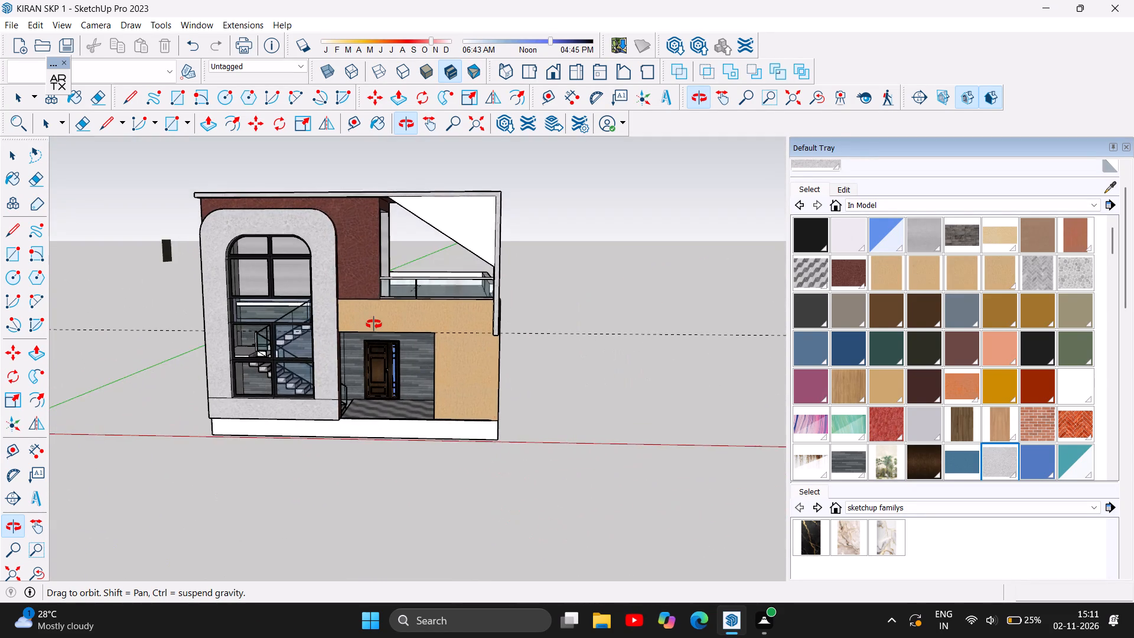
pyautogui.moveTo(374, 324); pyautogui.dragTo(398, 253)
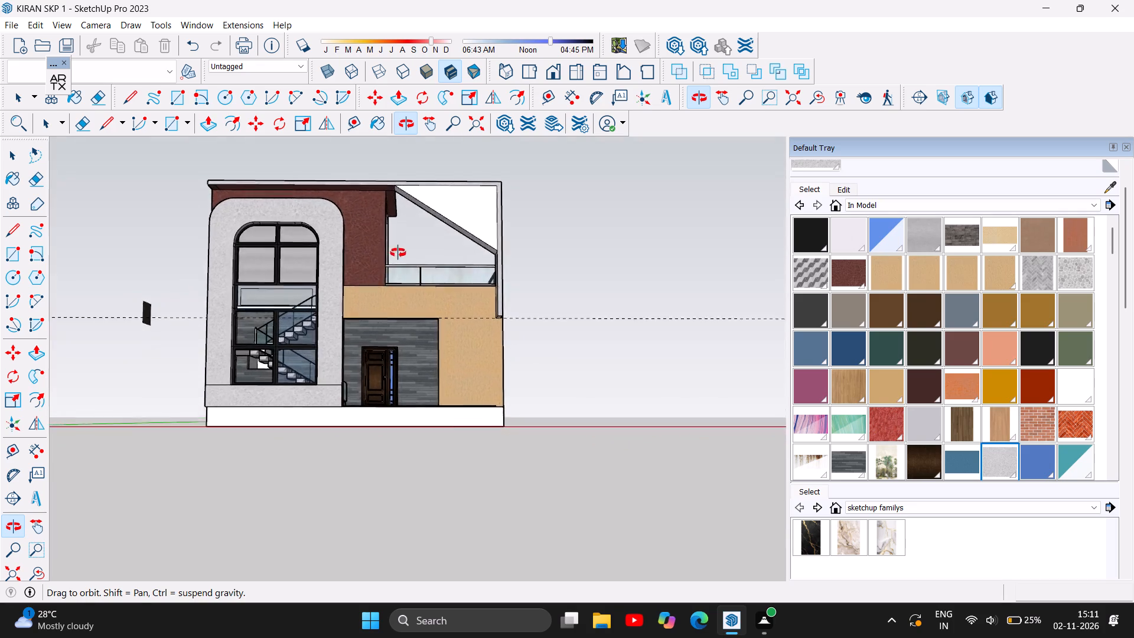
pyautogui.moveTo(398, 253); pyautogui.dragTo(454, 314)
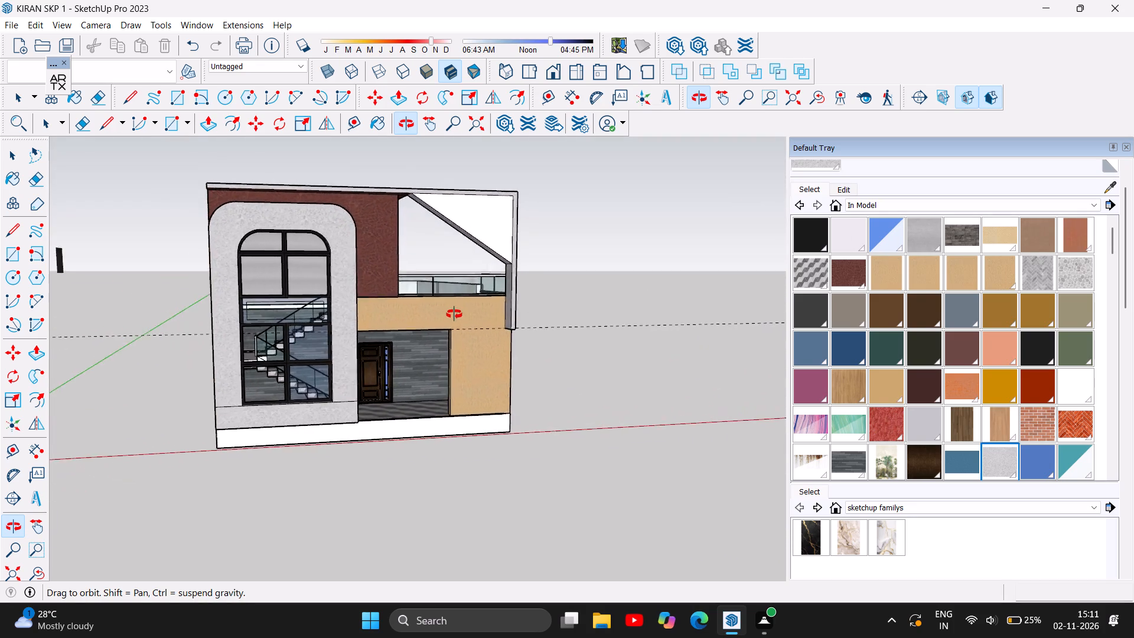
pyautogui.moveTo(454, 314); pyautogui.dragTo(238, 334)
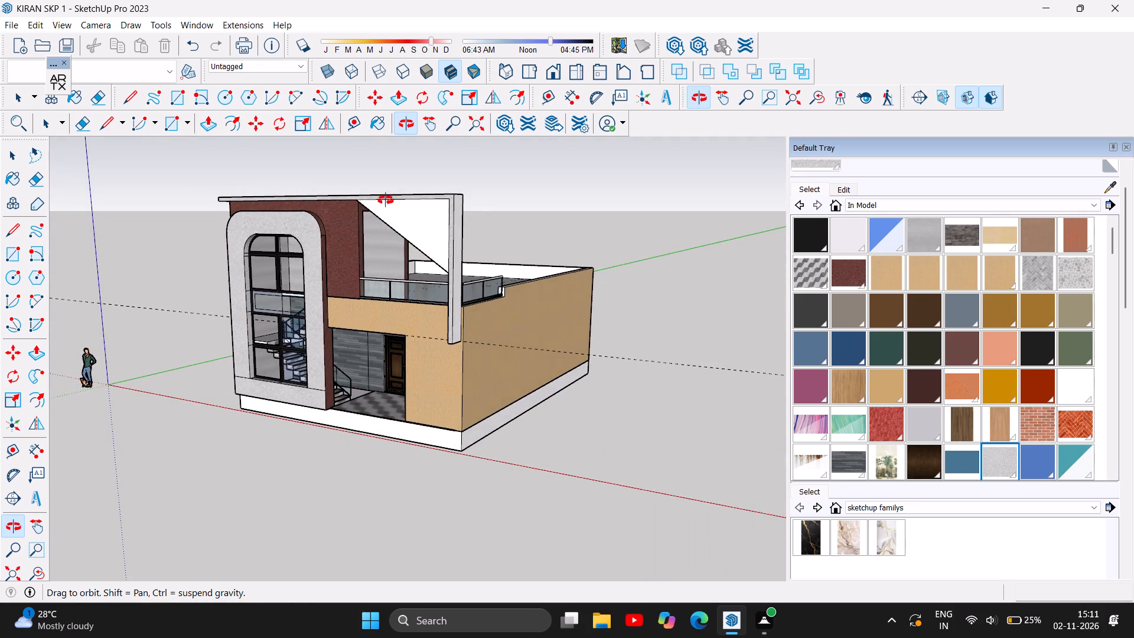
# Push/Pull the triangular panel's front face inward about 6 15/16" behind its concrete frame.
pyautogui.scroll(5, 399, 196)
pyautogui.scroll(1, 445, 204)
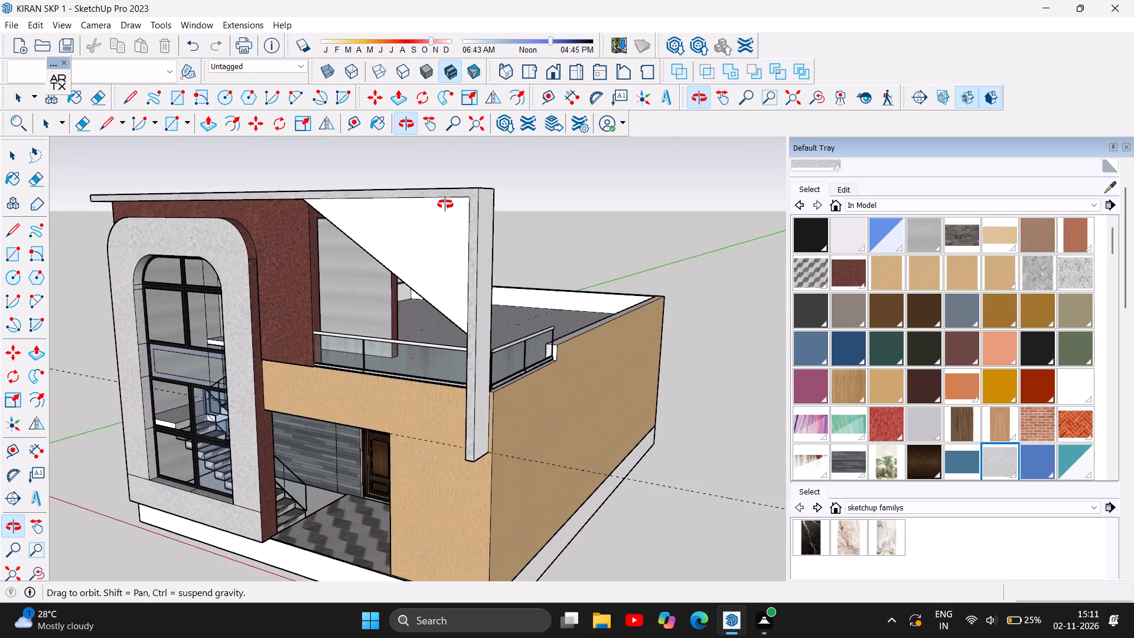
pyautogui.scroll(3, 445, 204)
pyautogui.click(204, 128)
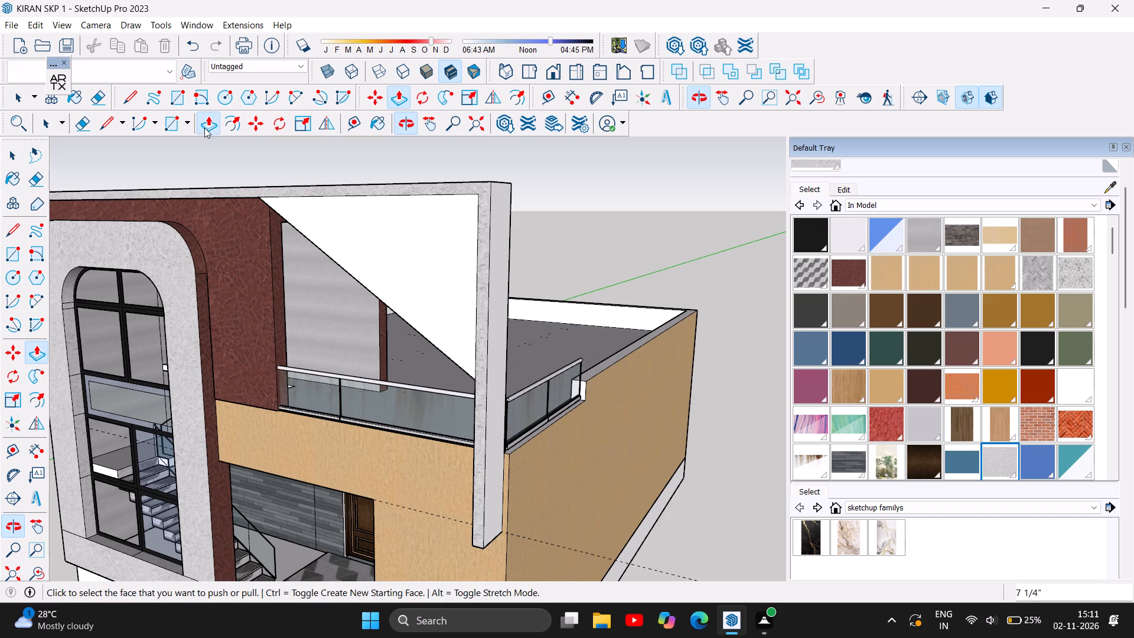
pyautogui.click(376, 249)
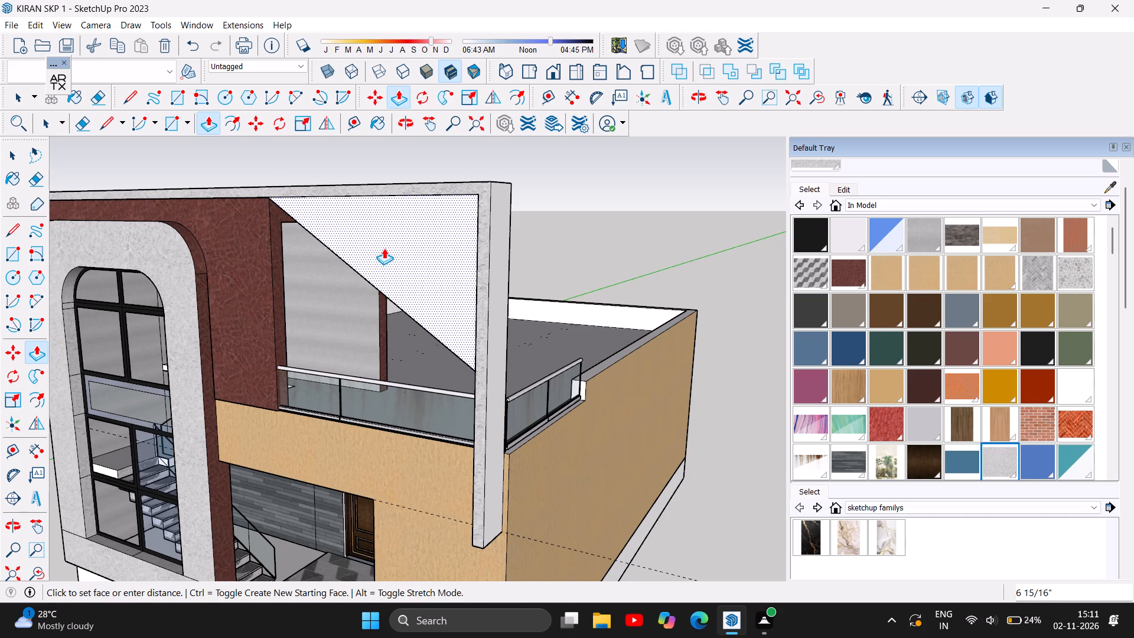
pyautogui.click(384, 248)
# Examine the recessed triangular panel and its concrete frame from the front, above and the terrace side.
pyautogui.scroll(-2, 646, 221)
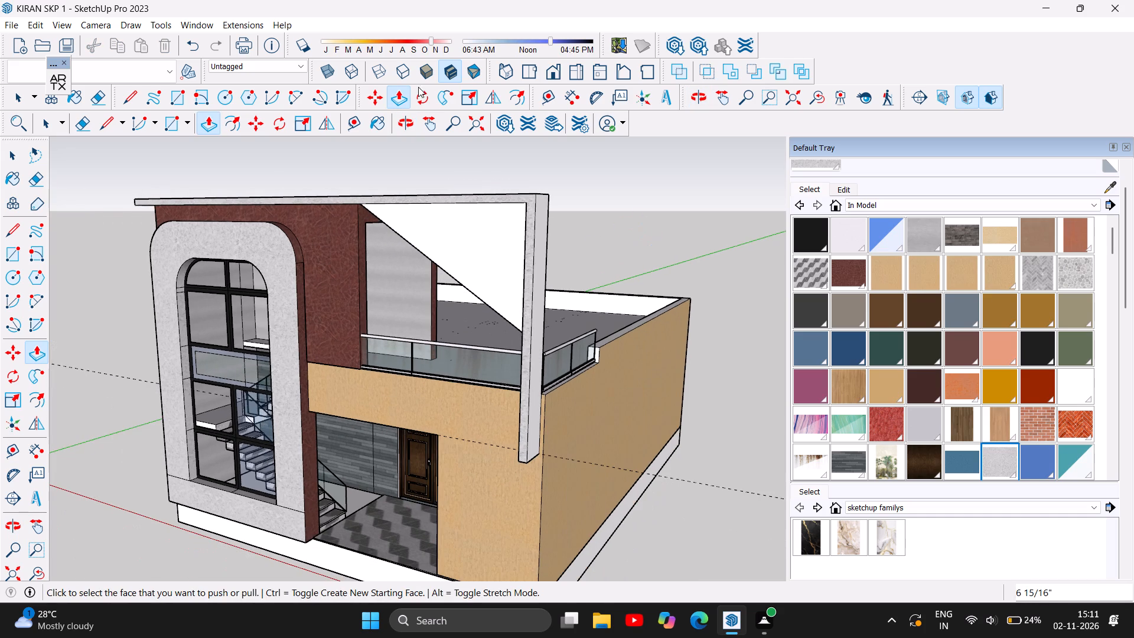
pyautogui.click(410, 130)
pyautogui.moveTo(380, 227); pyautogui.dragTo(539, 213)
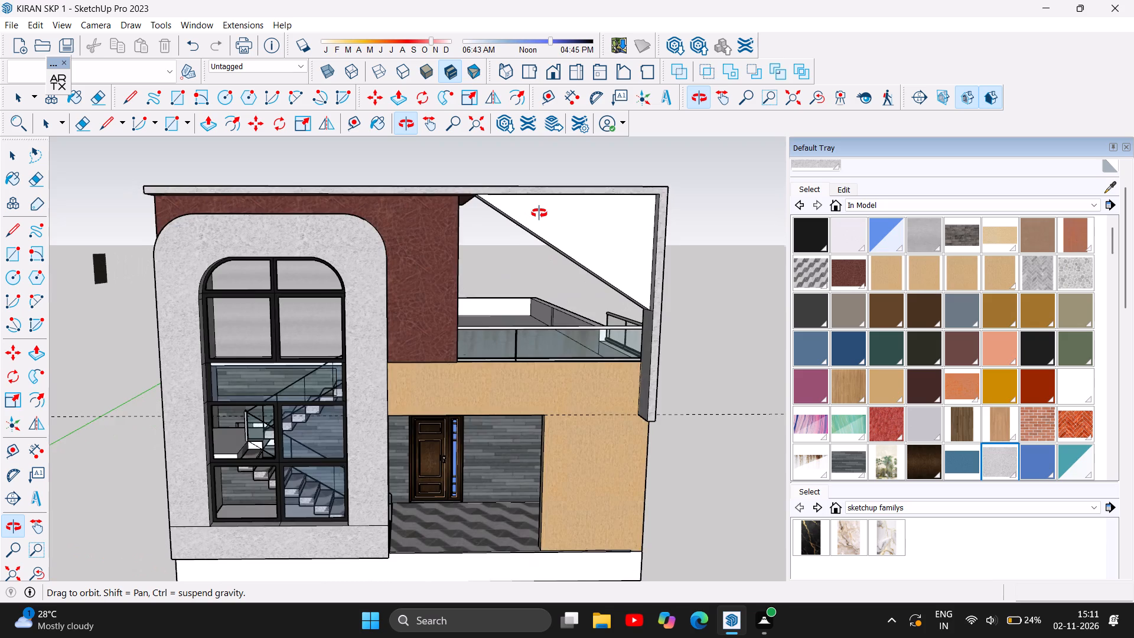
pyautogui.moveTo(539, 213); pyautogui.dragTo(498, 216)
pyautogui.scroll(-6, 519, 224)
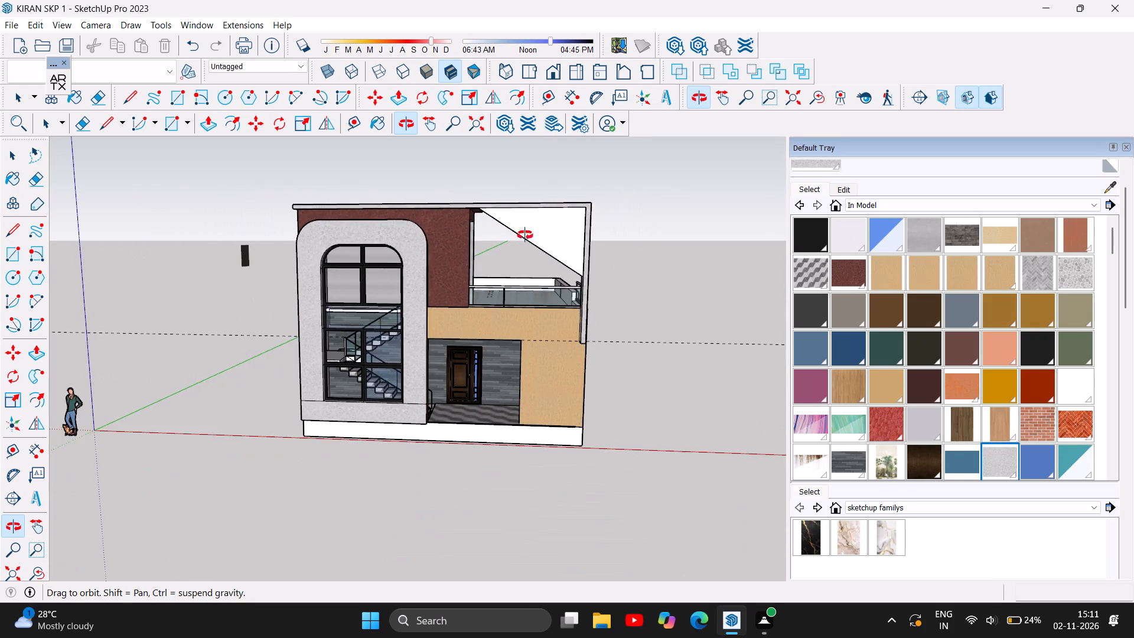
pyautogui.scroll(6, 563, 322)
pyautogui.moveTo(542, 314); pyautogui.dragTo(500, 312)
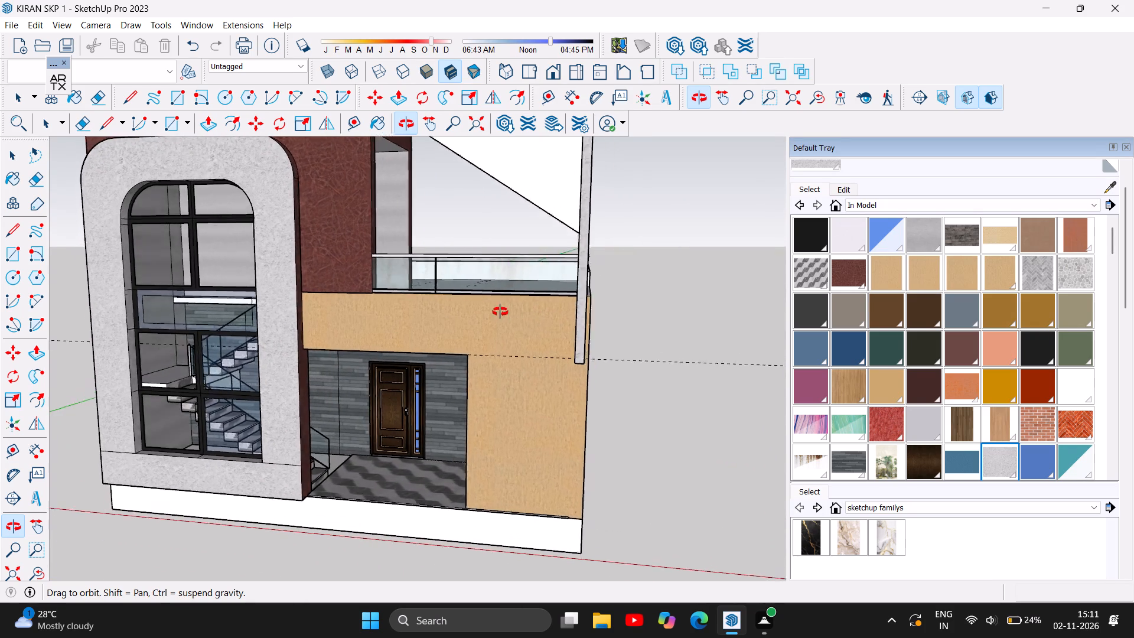
pyautogui.moveTo(500, 312); pyautogui.dragTo(713, 429)
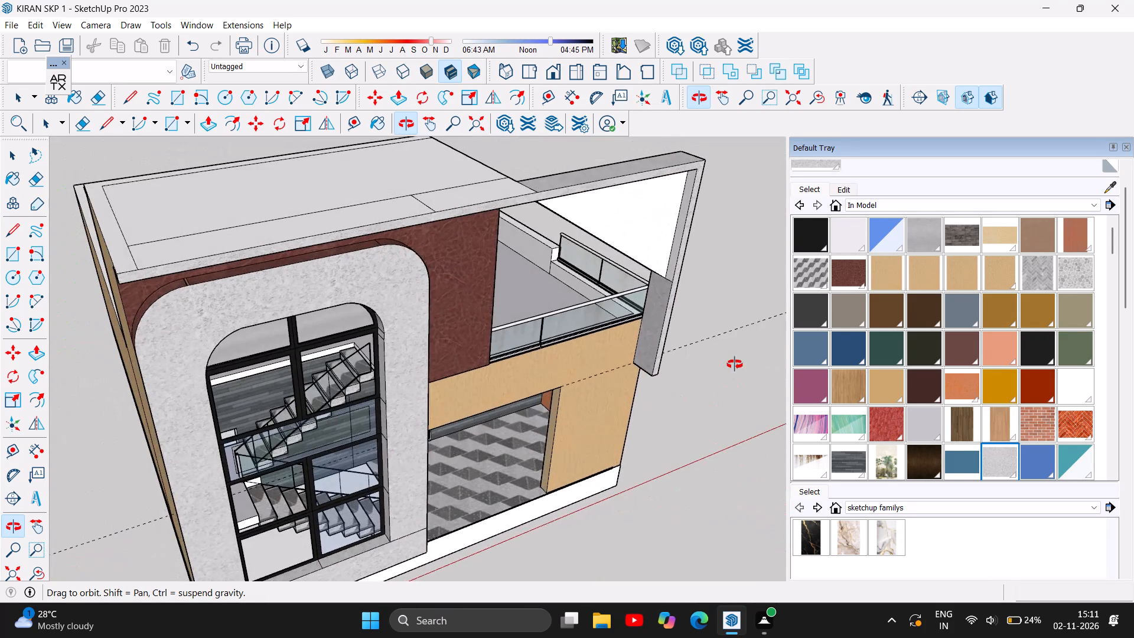
pyautogui.moveTo(699, 284); pyautogui.dragTo(664, 200)
# Draw a circle of about 1' 3" radius on the triangular panel, near its upper outer corner.
pyautogui.scroll(1, 628, 183)
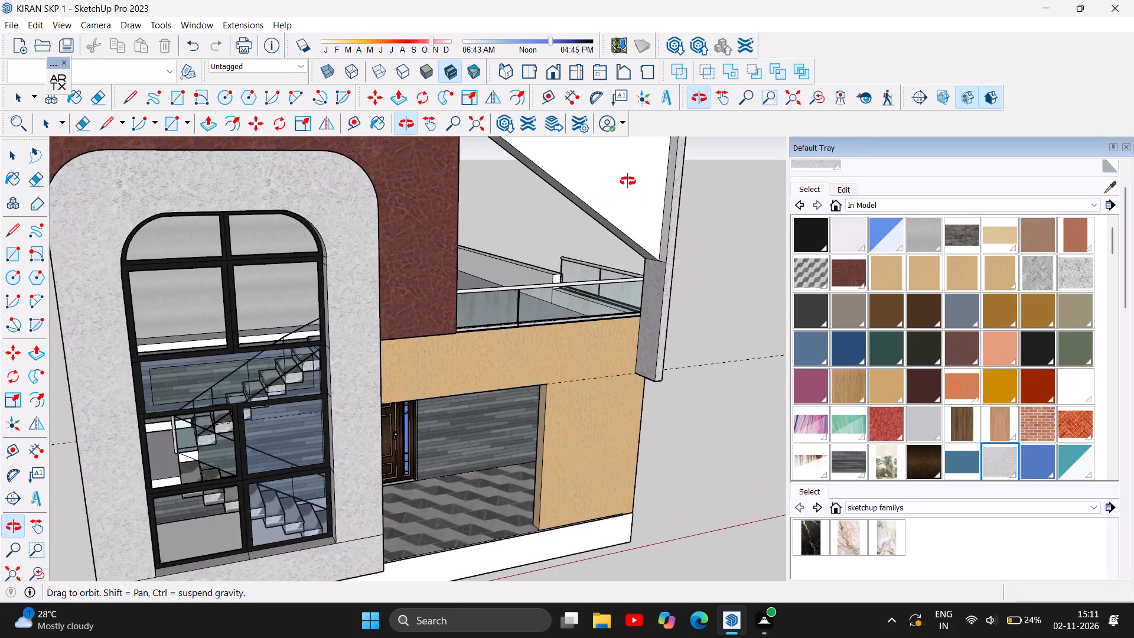
pyautogui.scroll(2, 628, 181)
pyautogui.moveTo(566, 226); pyautogui.dragTo(429, 276)
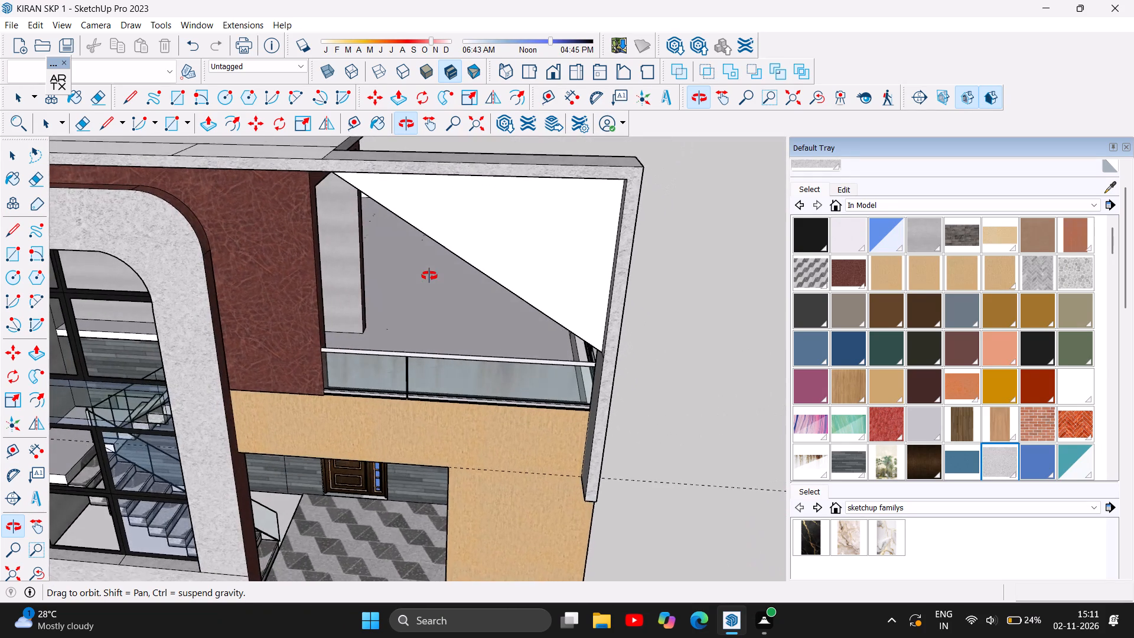
pyautogui.moveTo(429, 276); pyautogui.dragTo(429, 275)
pyautogui.click(224, 95)
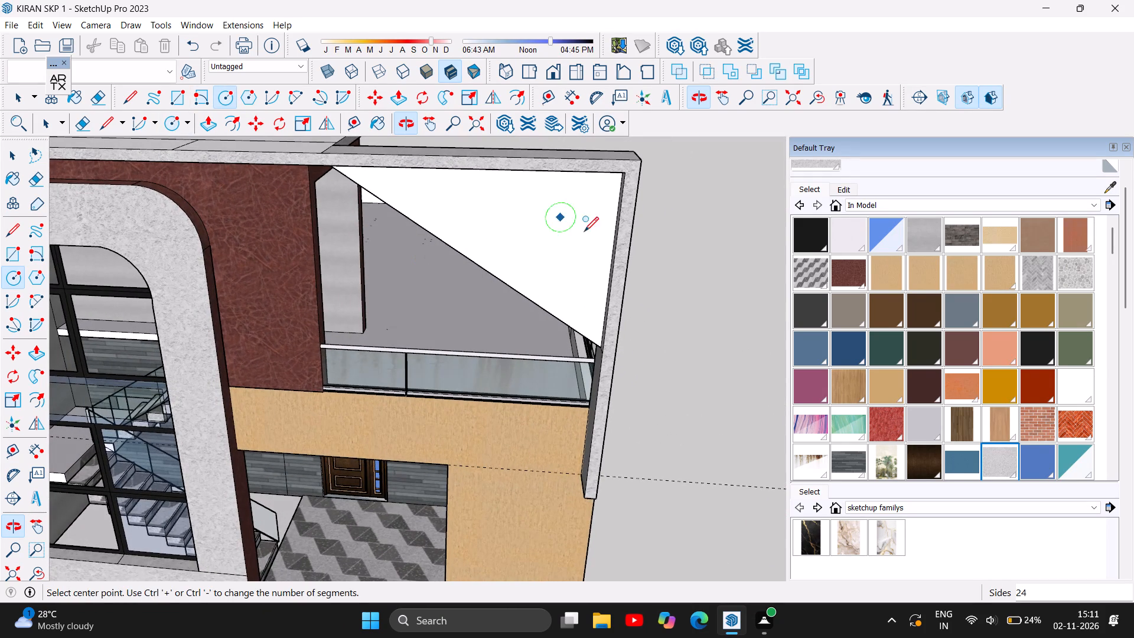
pyautogui.click(526, 221)
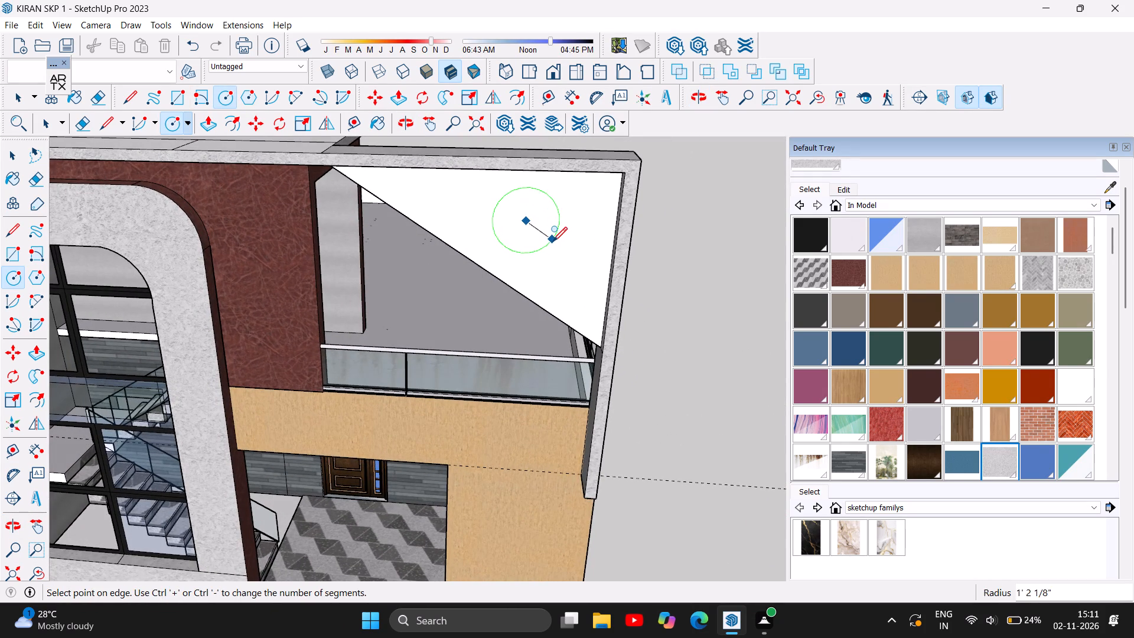
pyautogui.click(555, 240)
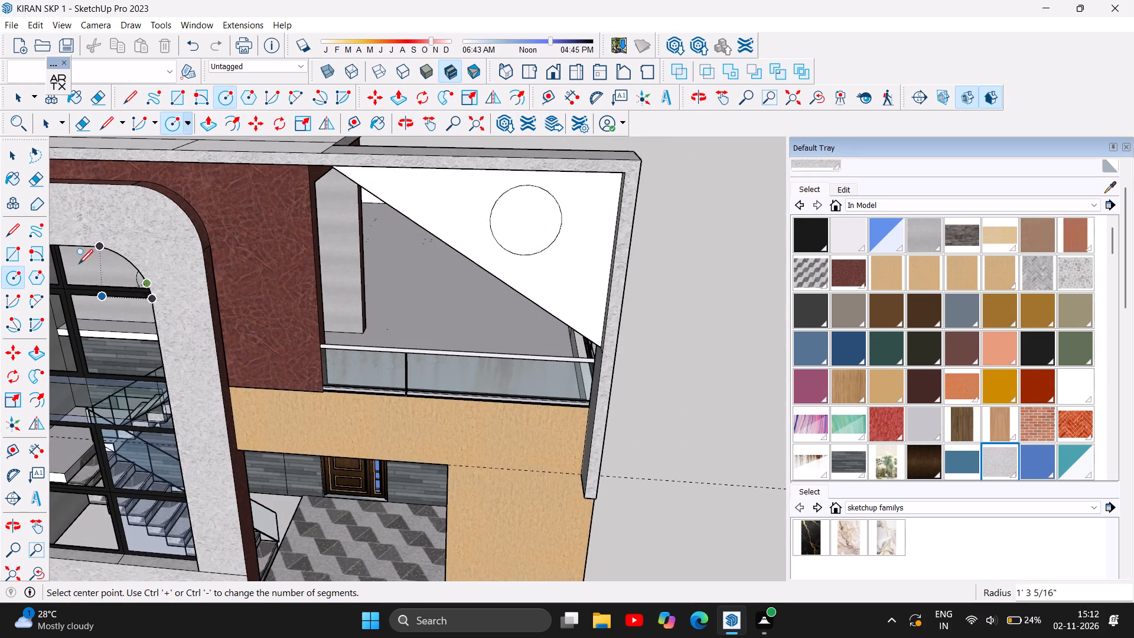
# Offset the circle on the triangular panel inward about 2" to form a ring.
pyautogui.click(37, 400)
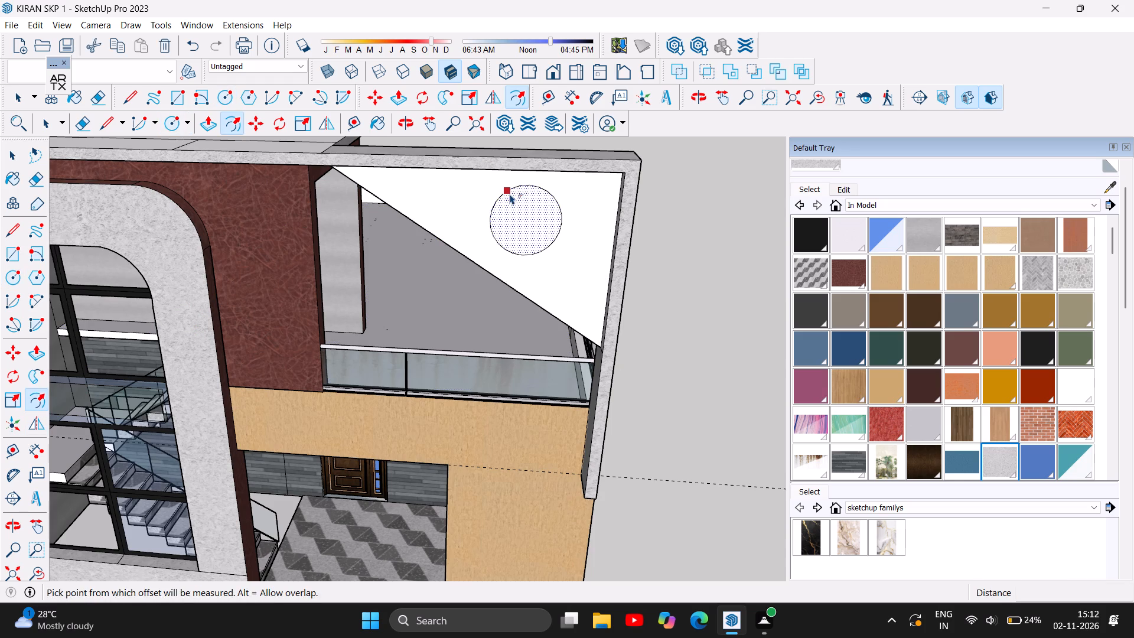
pyautogui.click(512, 193)
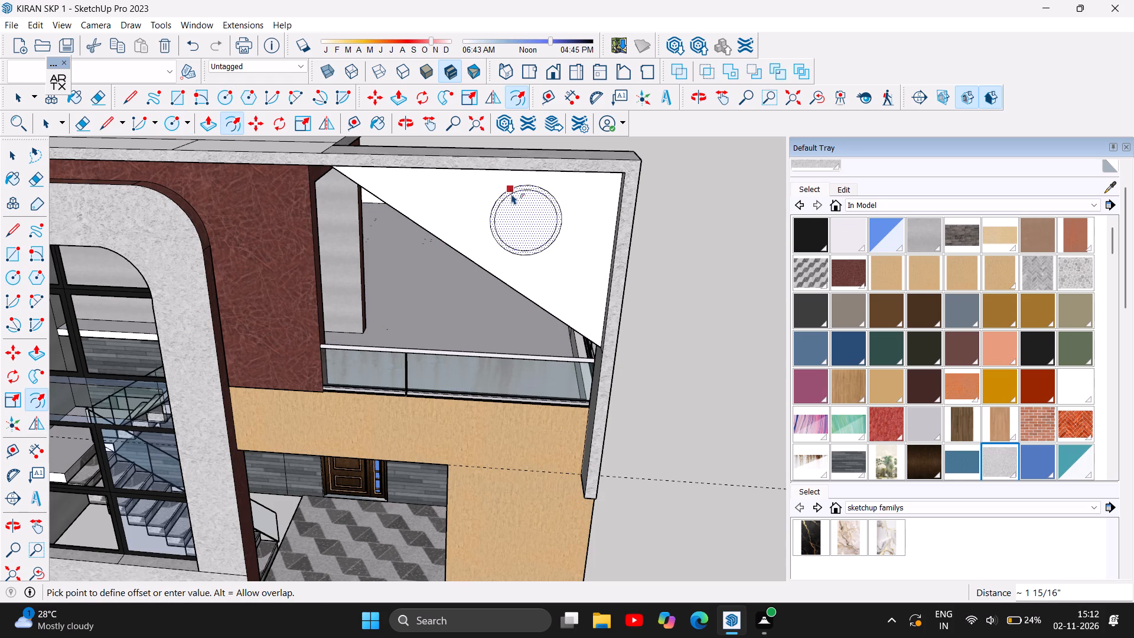
pyautogui.click(511, 194)
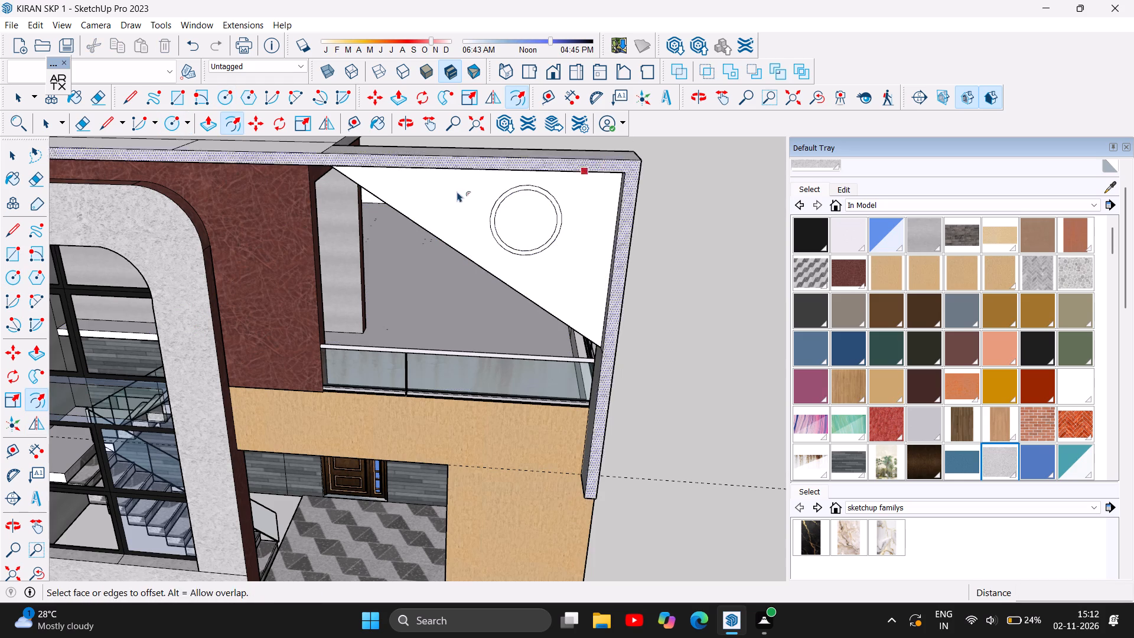
# Offset the triangular panel's outline inward to form a narrow border strip along its three edges.
pyautogui.click(423, 224)
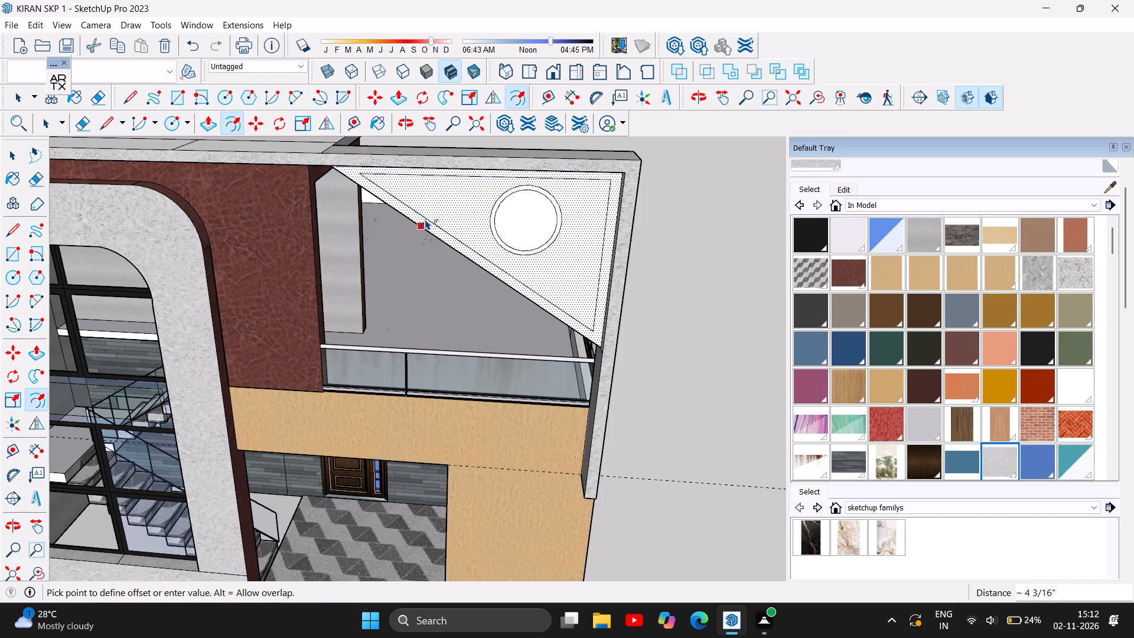
pyautogui.click(423, 219)
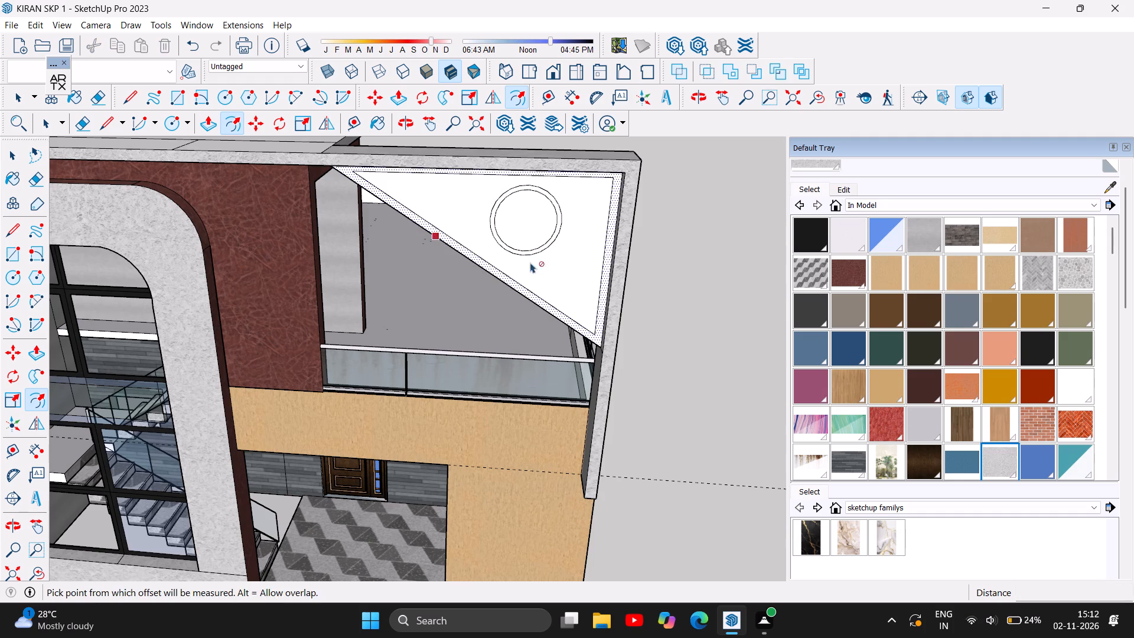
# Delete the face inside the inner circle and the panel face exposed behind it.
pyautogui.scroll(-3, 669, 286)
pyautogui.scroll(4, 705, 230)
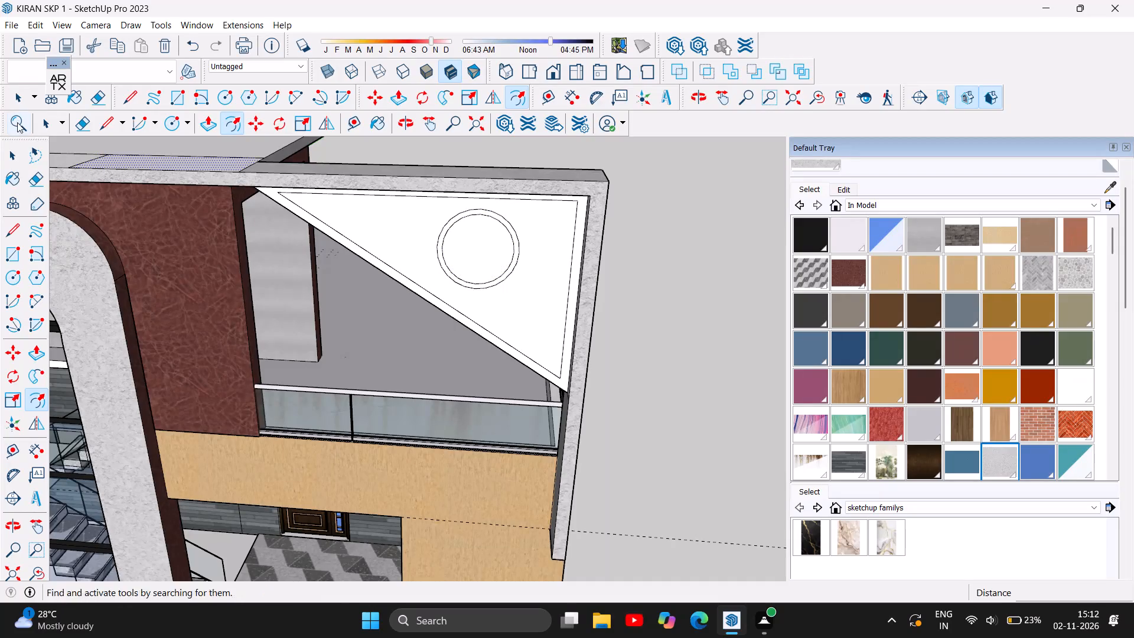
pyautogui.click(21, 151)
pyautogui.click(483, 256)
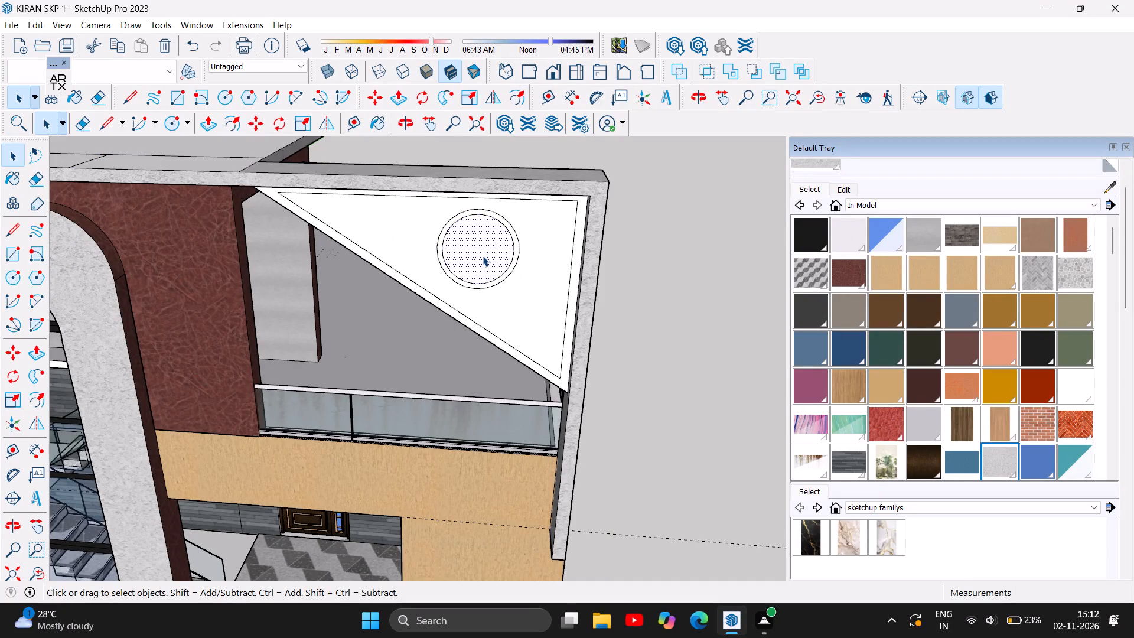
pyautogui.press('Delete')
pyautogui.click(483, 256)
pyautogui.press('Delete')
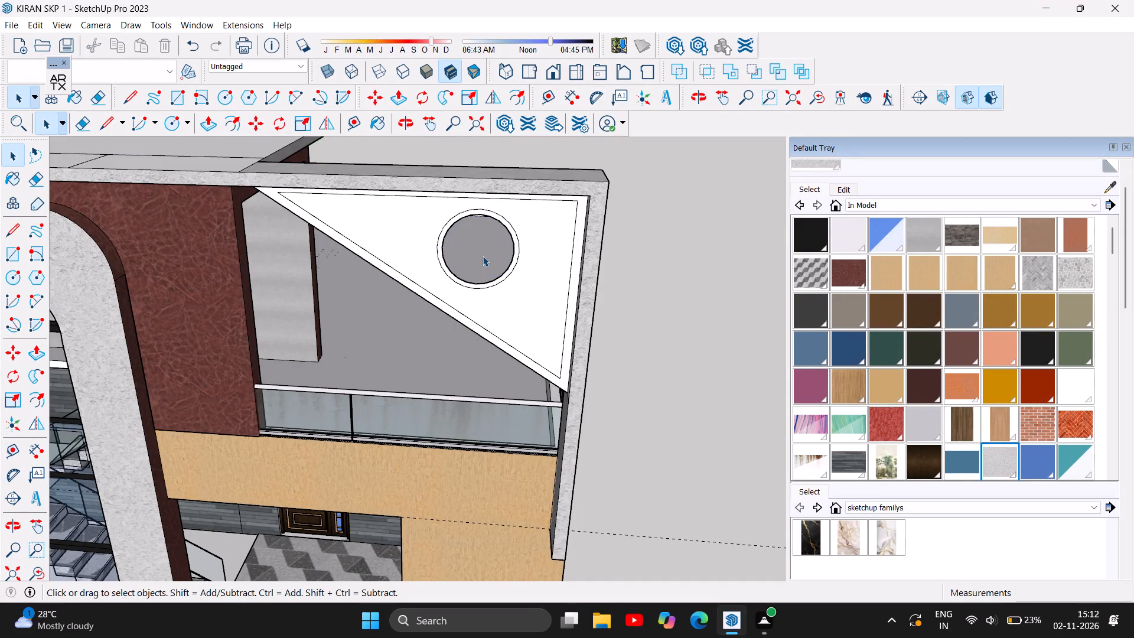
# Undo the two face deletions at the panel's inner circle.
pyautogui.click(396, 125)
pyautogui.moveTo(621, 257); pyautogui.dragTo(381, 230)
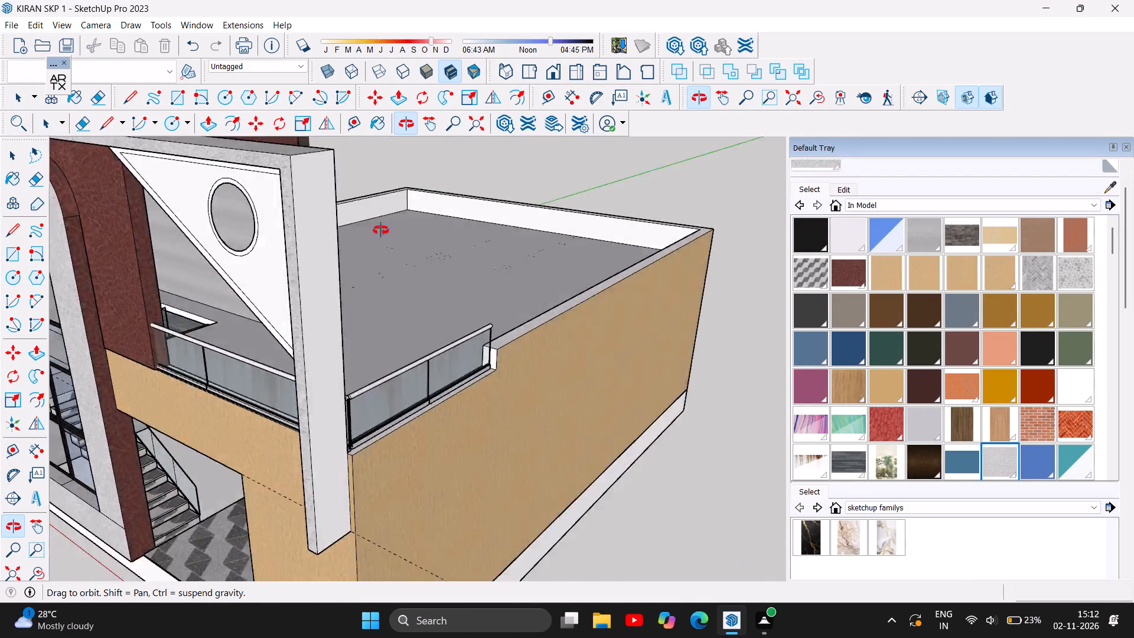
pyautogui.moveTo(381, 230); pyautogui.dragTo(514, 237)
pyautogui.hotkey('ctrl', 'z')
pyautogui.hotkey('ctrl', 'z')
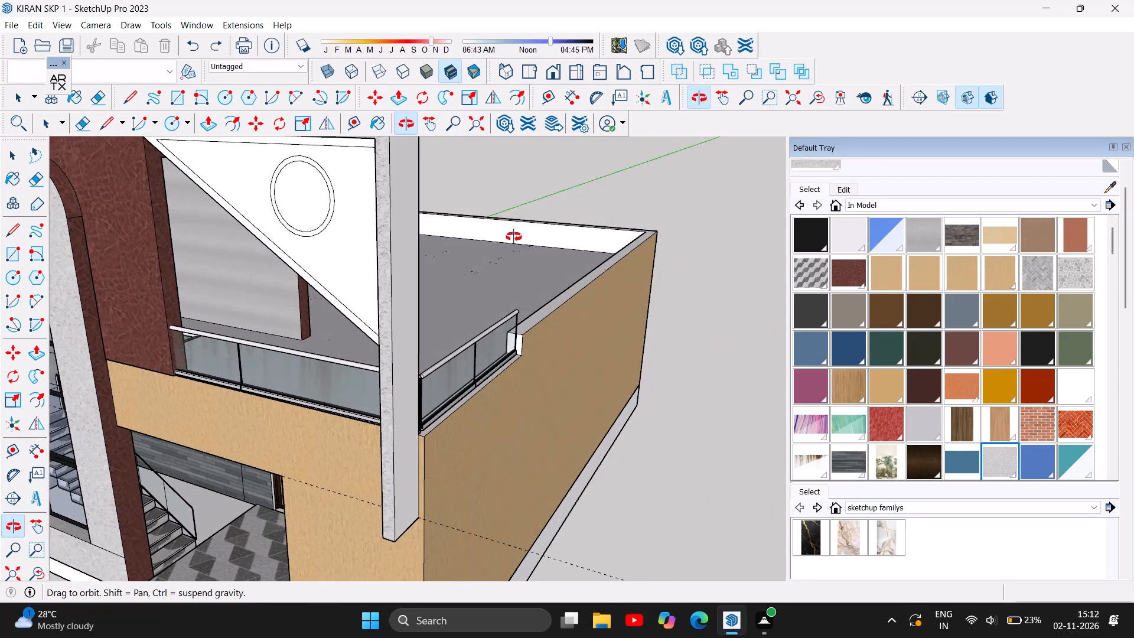
# Push/Pull the inner circle face about 1' 1 13/16" back through the triangular panel to cut a round opening.
pyautogui.moveTo(514, 237); pyautogui.dragTo(663, 198)
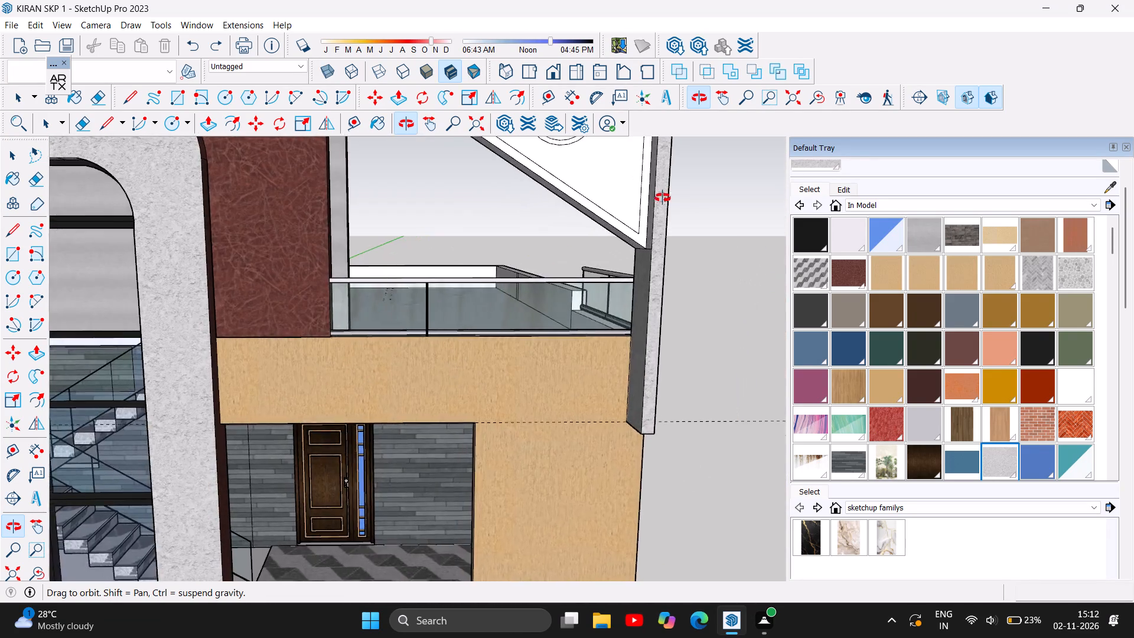
pyautogui.moveTo(663, 198); pyautogui.dragTo(608, 261)
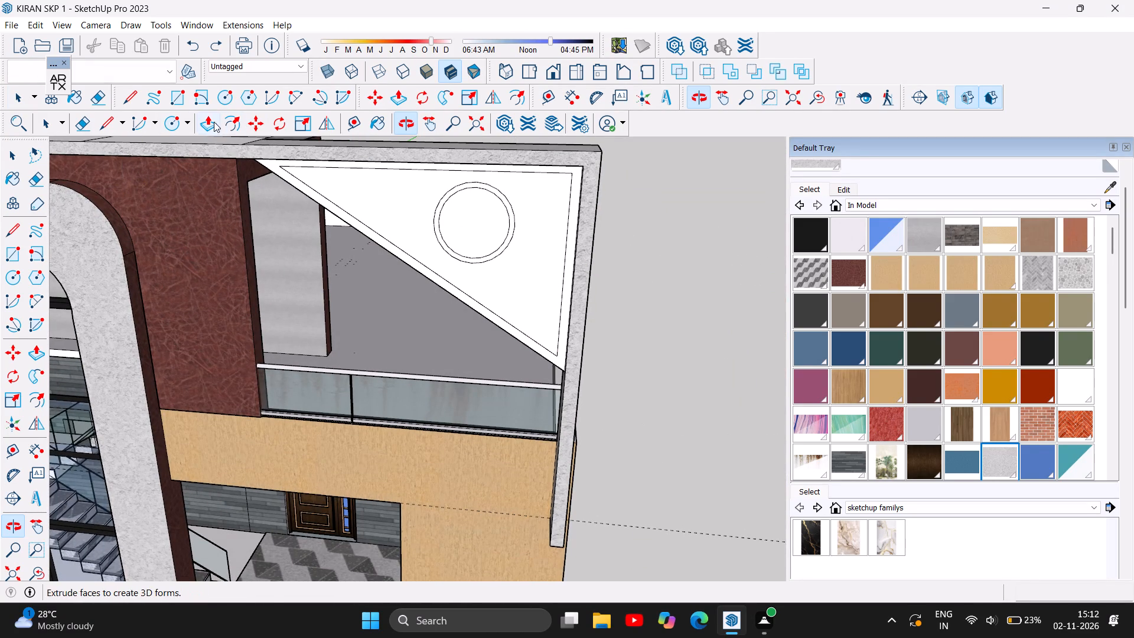
pyautogui.click(214, 123)
pyautogui.moveTo(478, 232); pyautogui.dragTo(479, 199)
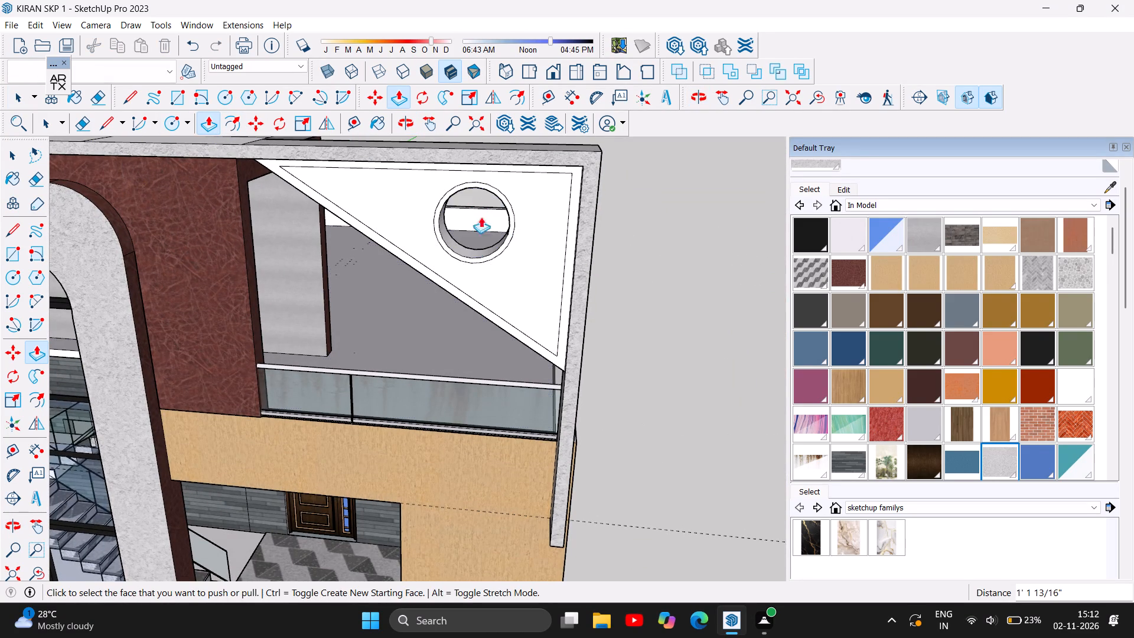
# Examine the round opening in the triangular panel together with the whole facade from several angles.
pyautogui.scroll(-5, 483, 240)
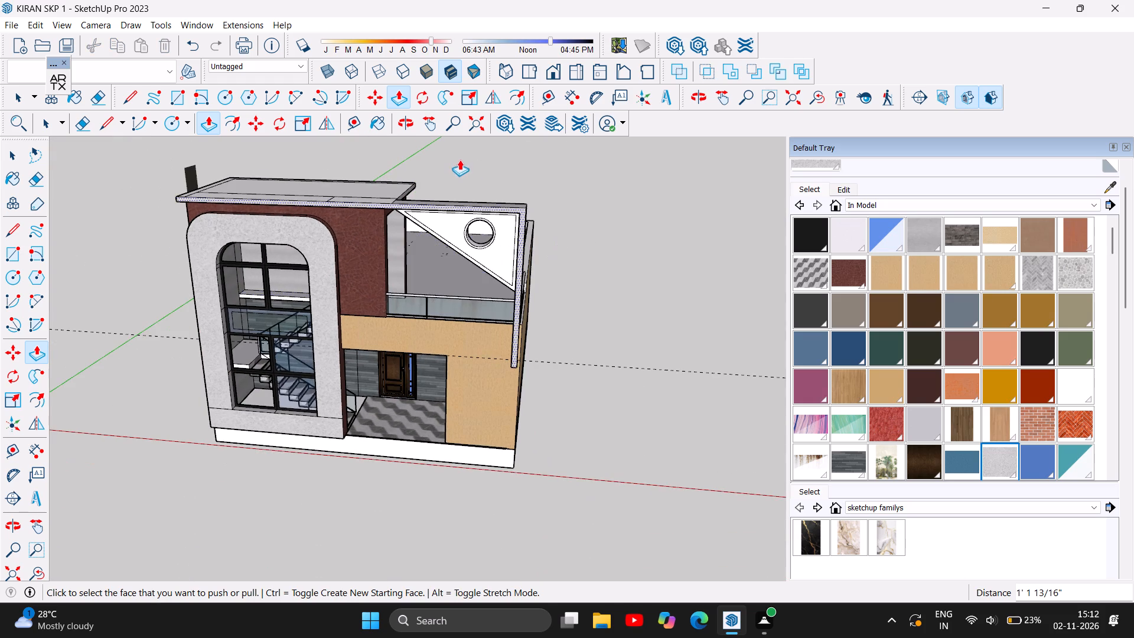
pyautogui.click(409, 120)
pyautogui.moveTo(585, 359); pyautogui.dragTo(441, 284)
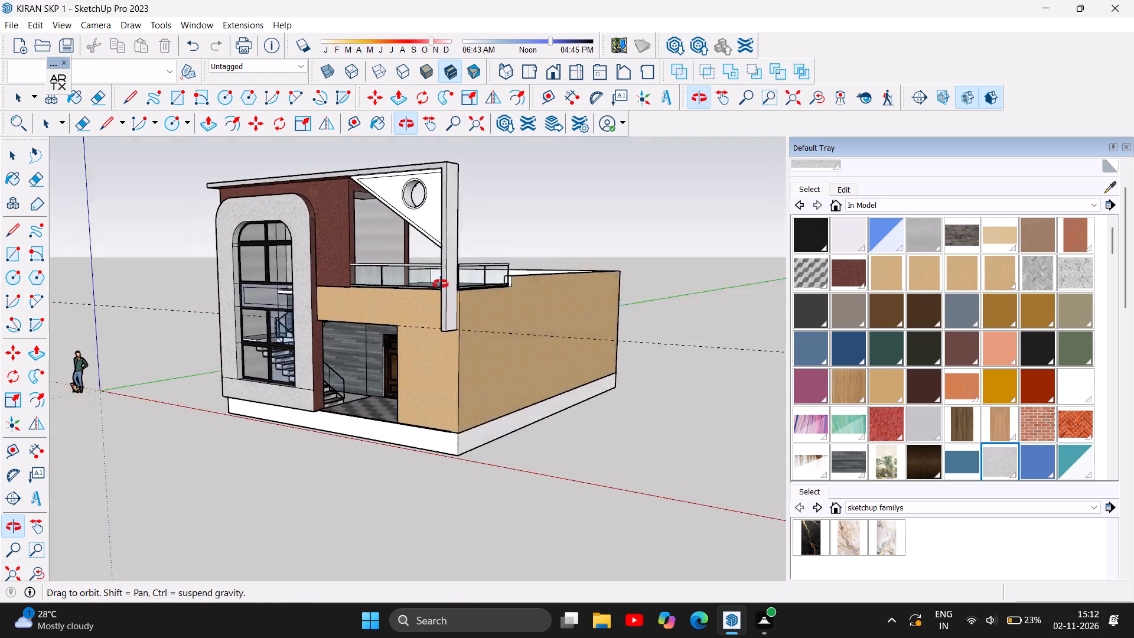
pyautogui.moveTo(441, 284); pyautogui.dragTo(650, 285)
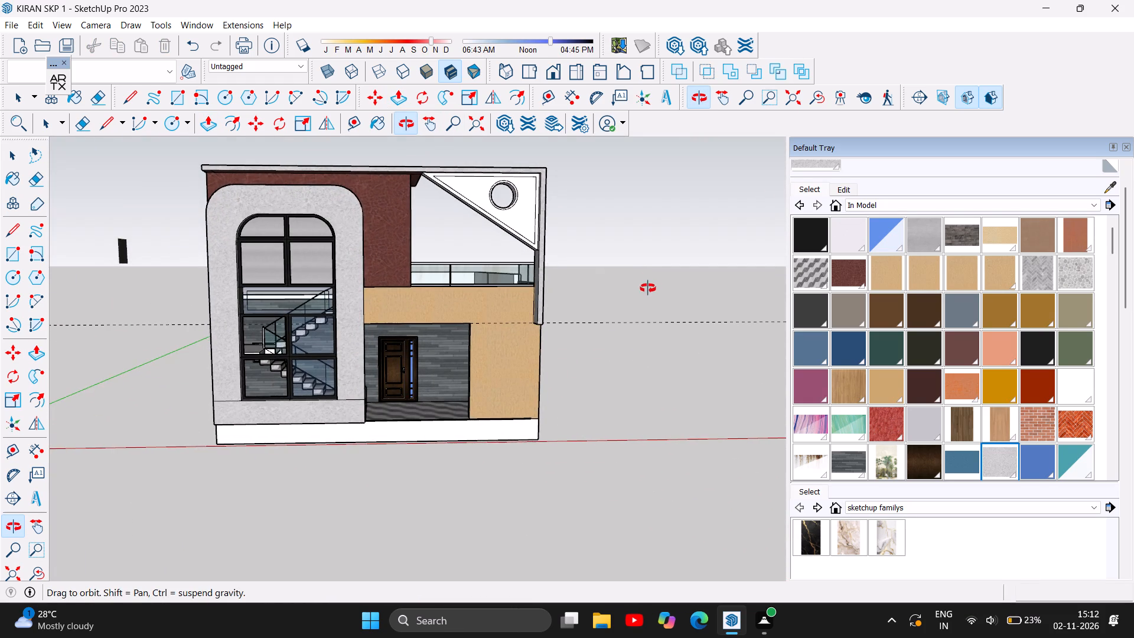
pyautogui.moveTo(581, 353); pyautogui.dragTo(571, 385)
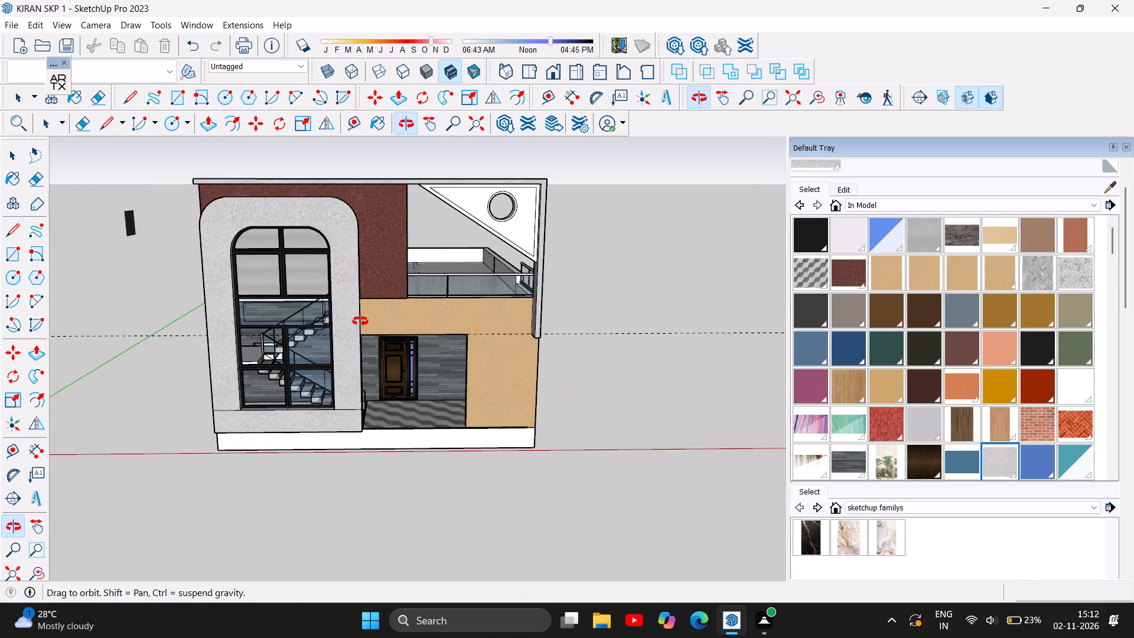
# Place a guide 6" above the bottom of the vertical side frame and draw a line about 1' 8 3/4" across its inner face.
pyautogui.scroll(4, 539, 283)
pyautogui.scroll(3, 514, 370)
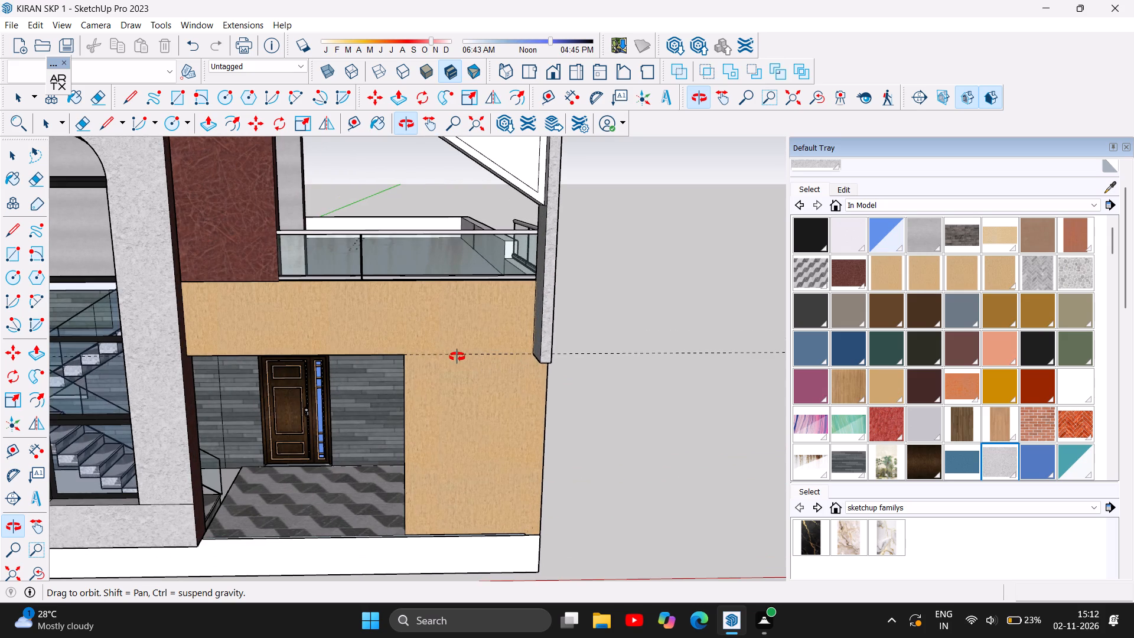
pyautogui.moveTo(520, 380); pyautogui.dragTo(606, 372)
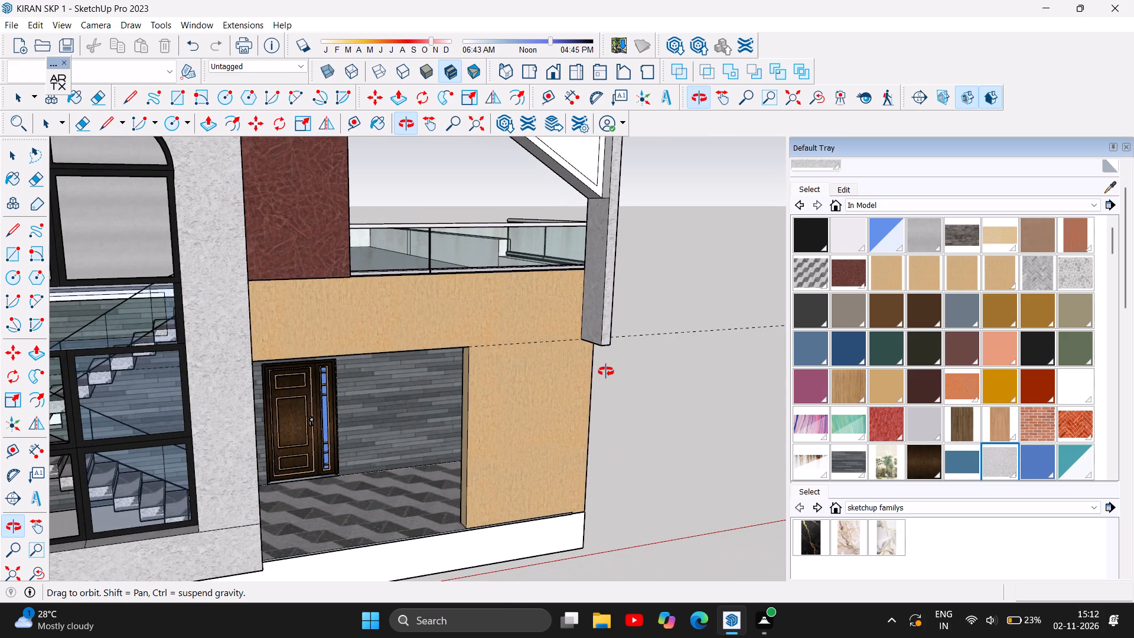
pyautogui.press('t')
pyautogui.click(591, 344)
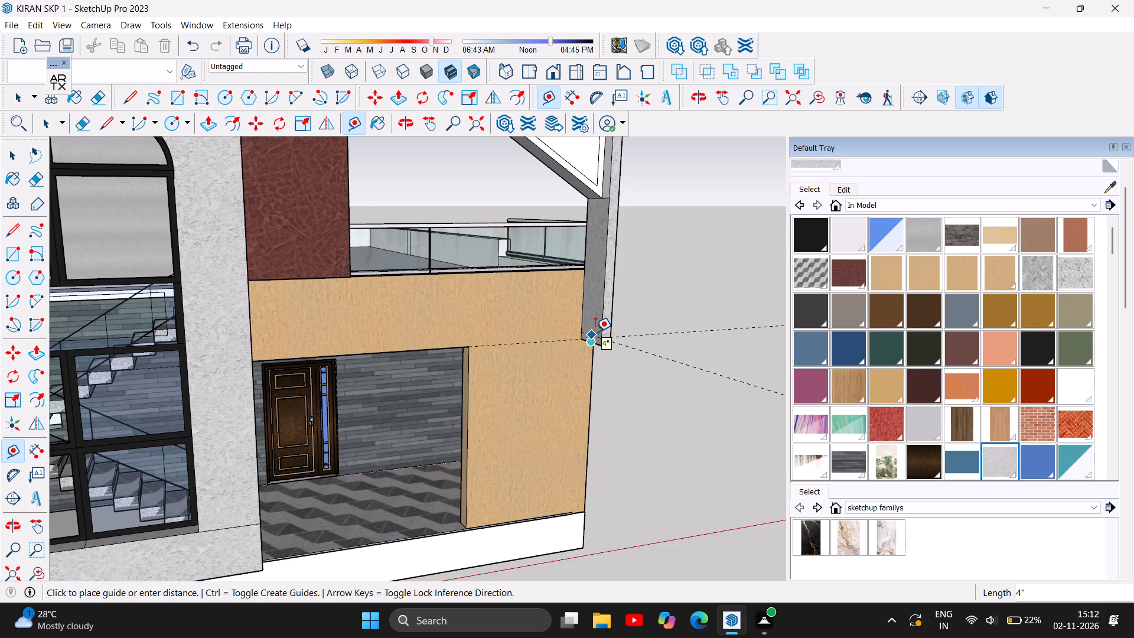
pyautogui.press('6')
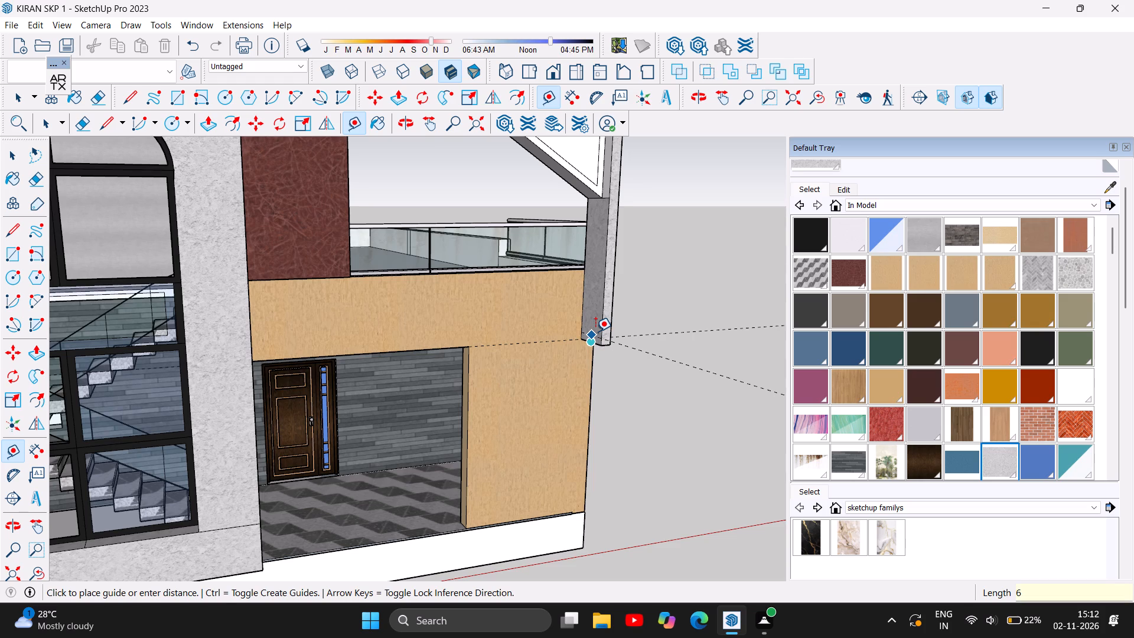
pyautogui.press('Return')
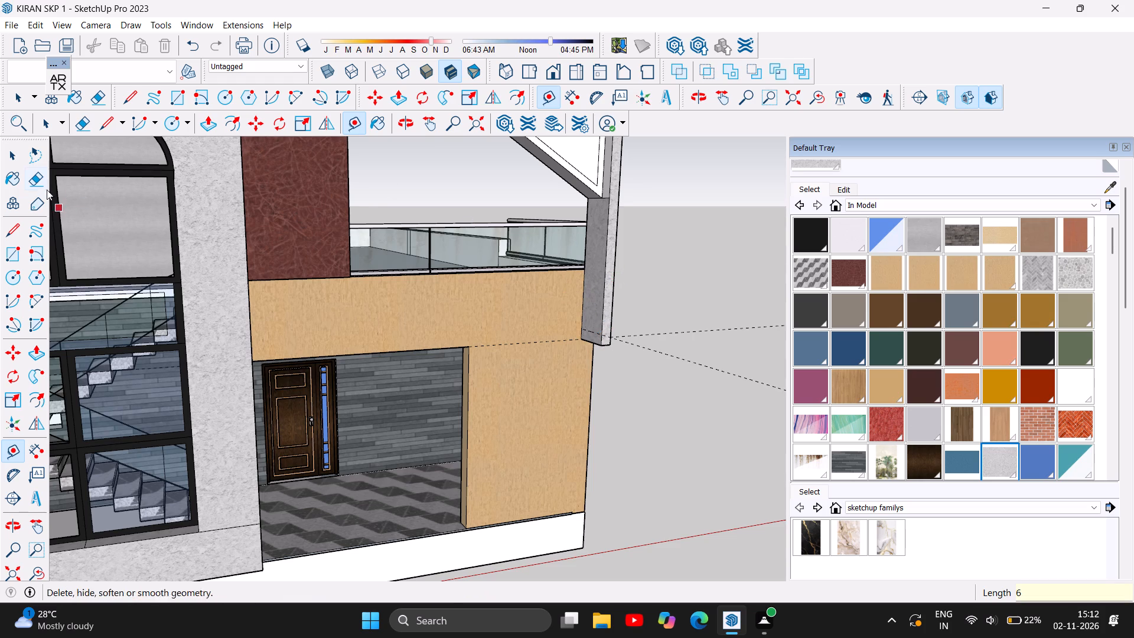
pyautogui.click(127, 99)
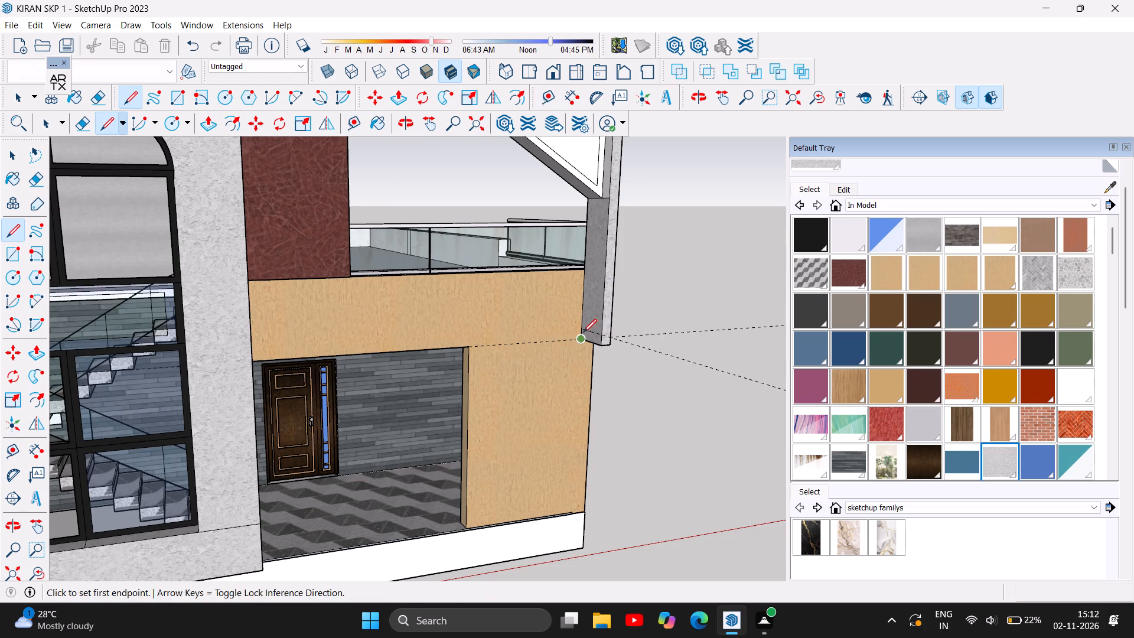
pyautogui.click(581, 328)
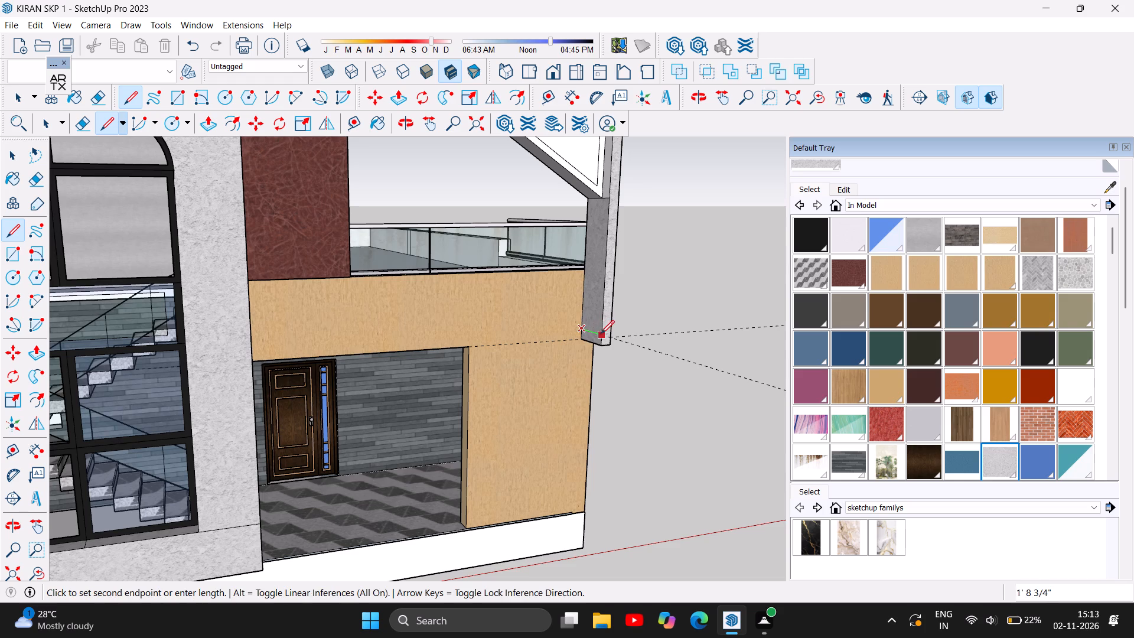
pyautogui.click(606, 336)
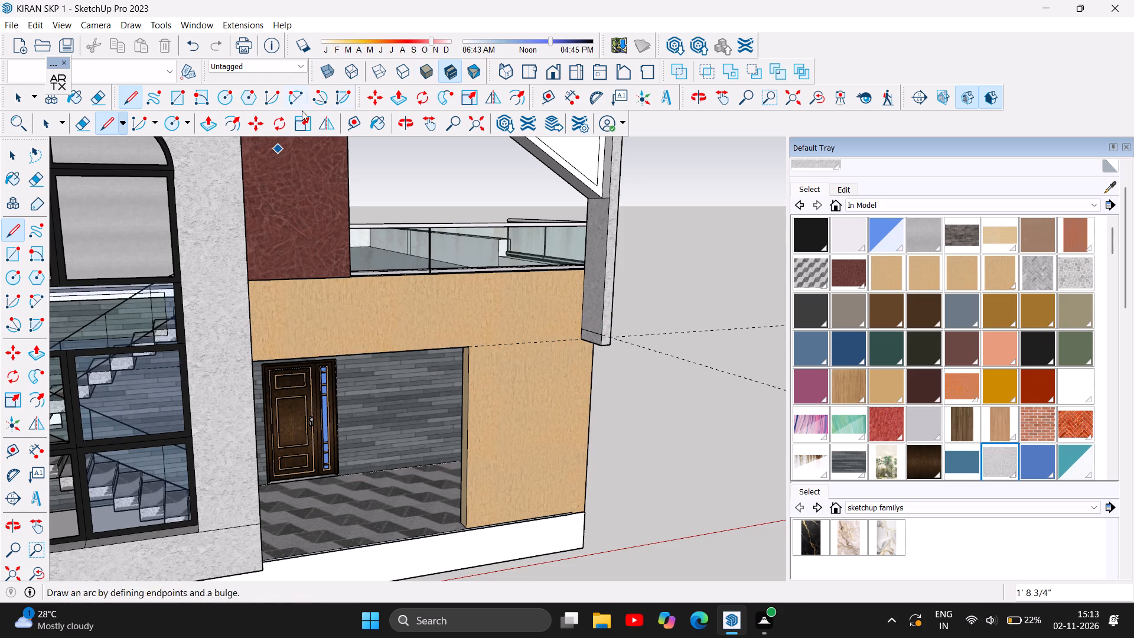
# Push/Pull the marked 6" strip about 15' 7 7/8" across to the arched frame, forming a horizontal band above the entrance.
pyautogui.click(204, 130)
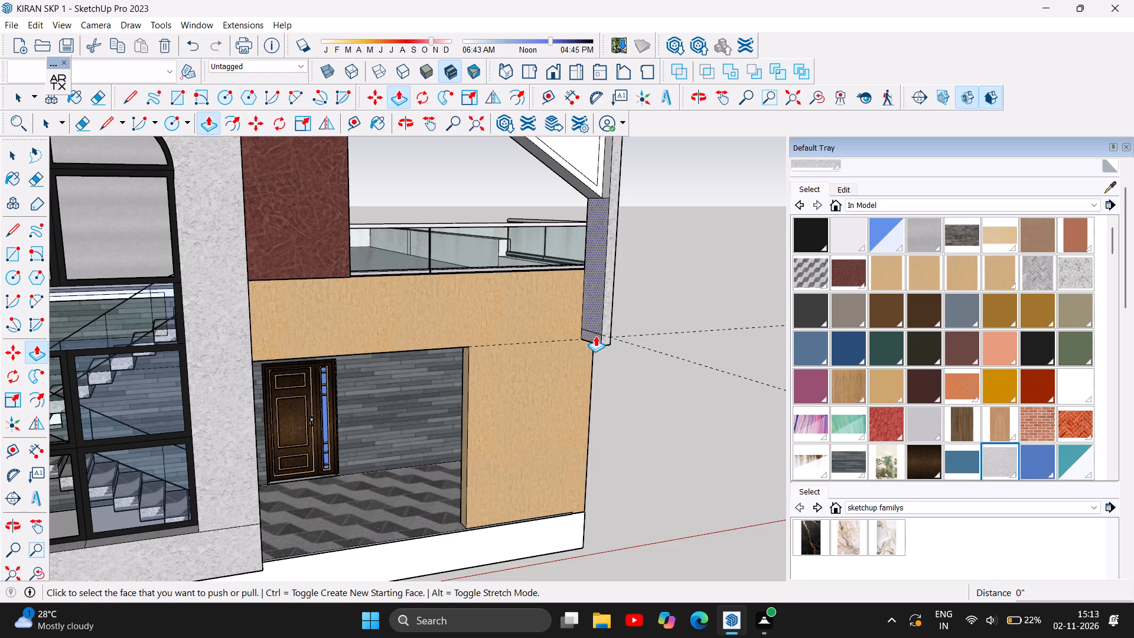
pyautogui.click(595, 336)
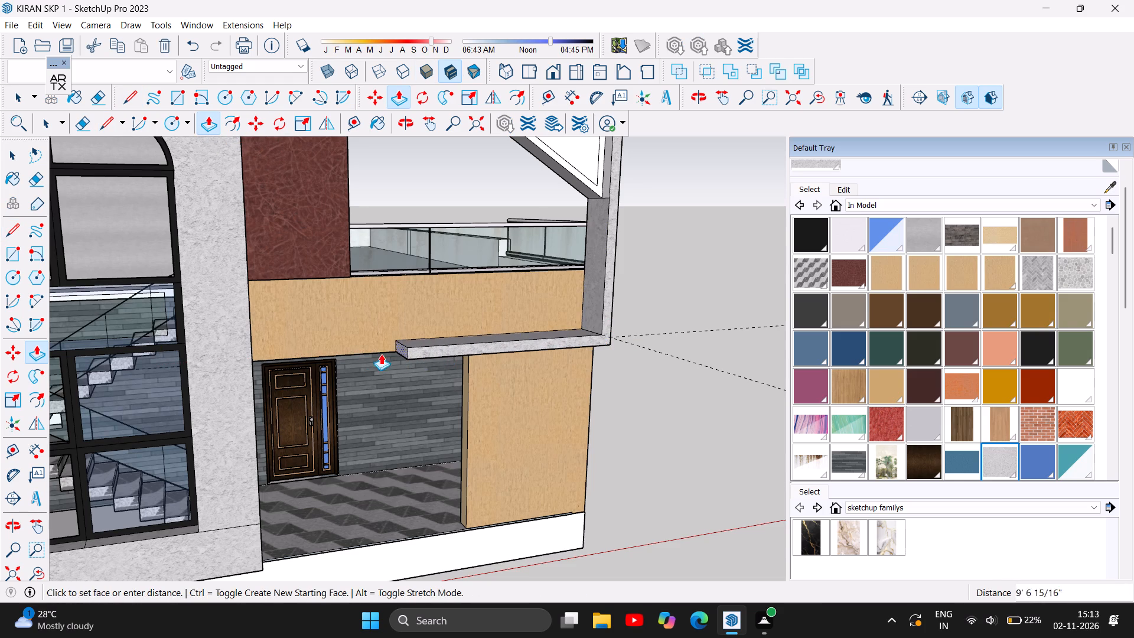
pyautogui.click(243, 340)
pyautogui.scroll(-2, 0, 315)
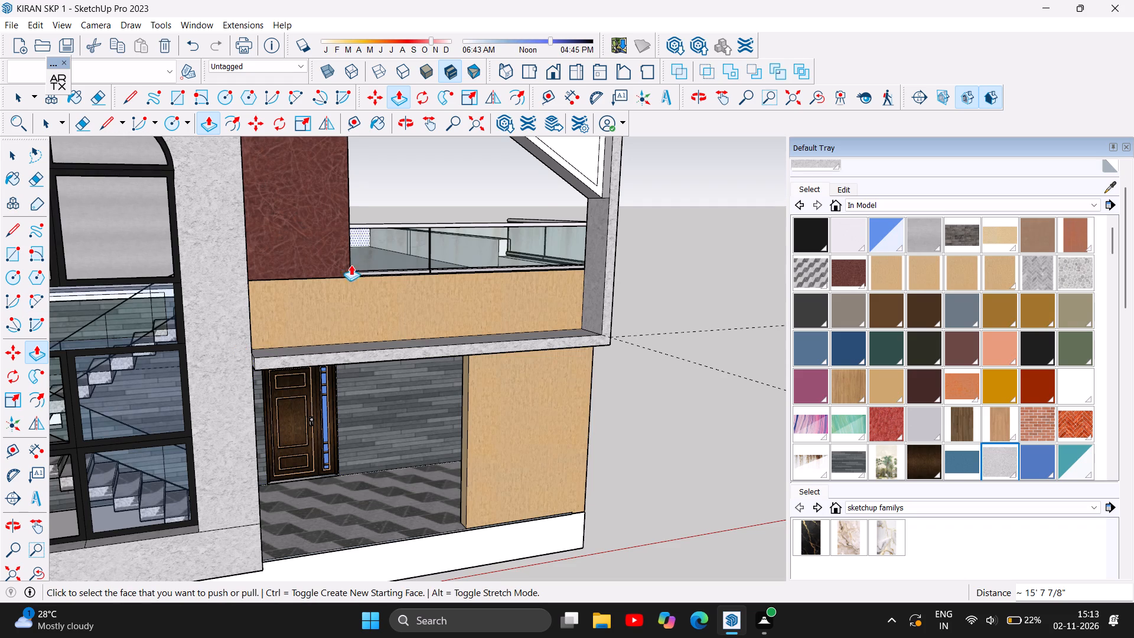
pyautogui.scroll(-4, 341, 270)
pyautogui.scroll(-1, 293, 371)
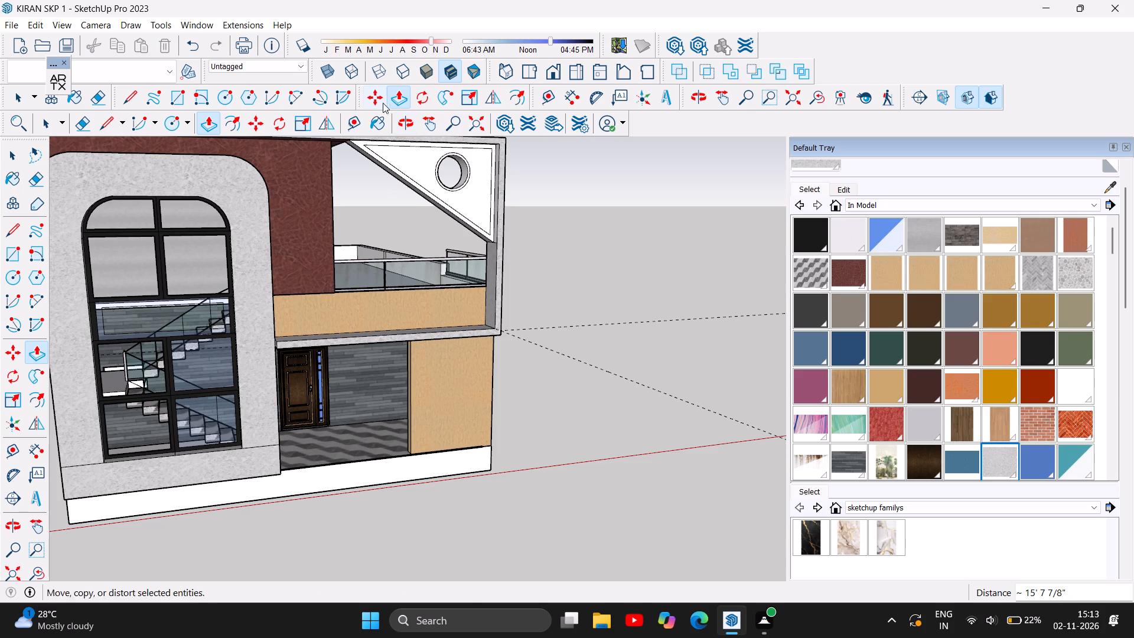
# Examine the horizontal band above the entrance together with the whole facade from several angles.
pyautogui.click(400, 118)
pyautogui.moveTo(557, 229); pyautogui.dragTo(387, 248)
pyautogui.click(387, 247)
pyautogui.scroll(-1, 565, 228)
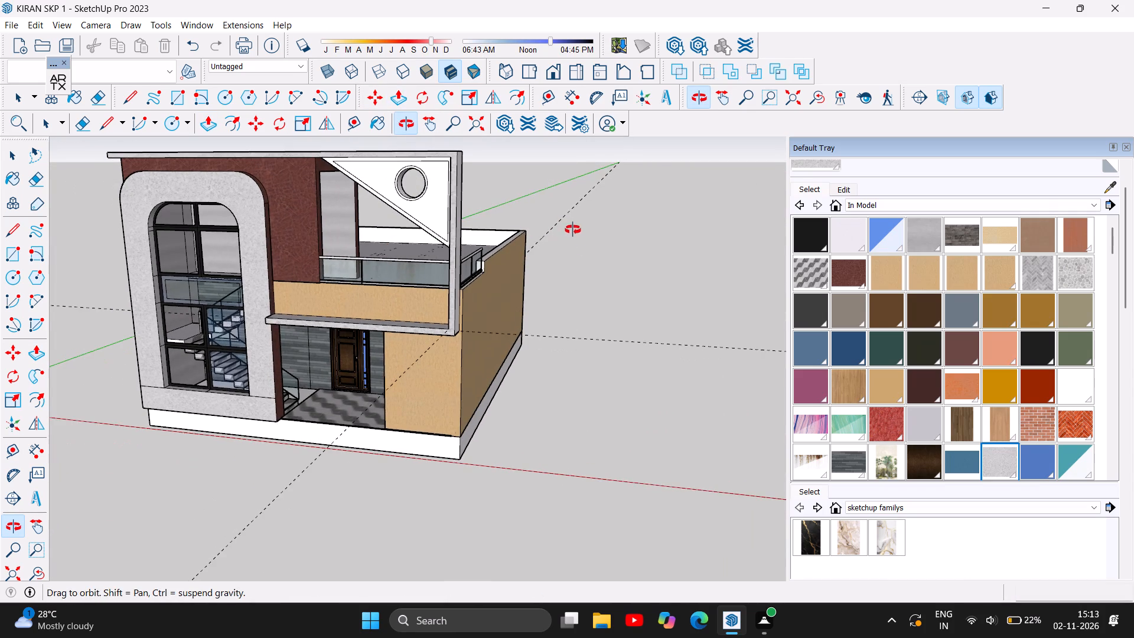
pyautogui.scroll(-3, 591, 246)
pyautogui.moveTo(343, 349); pyautogui.dragTo(492, 233)
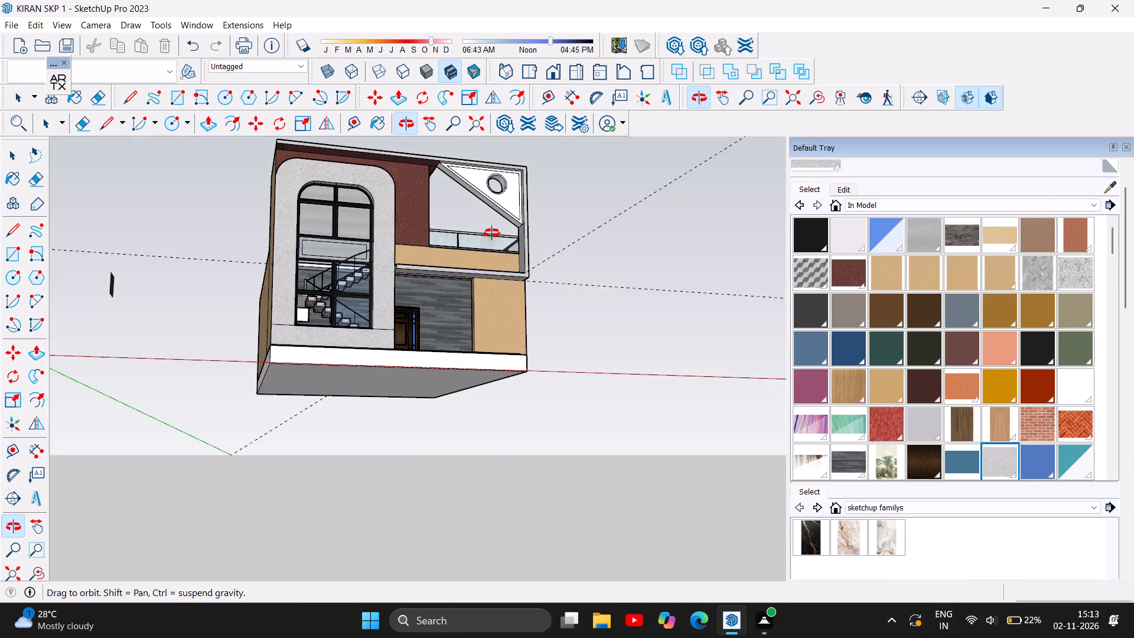
pyautogui.moveTo(492, 233); pyautogui.dragTo(438, 315)
pyautogui.scroll(-1, 438, 315)
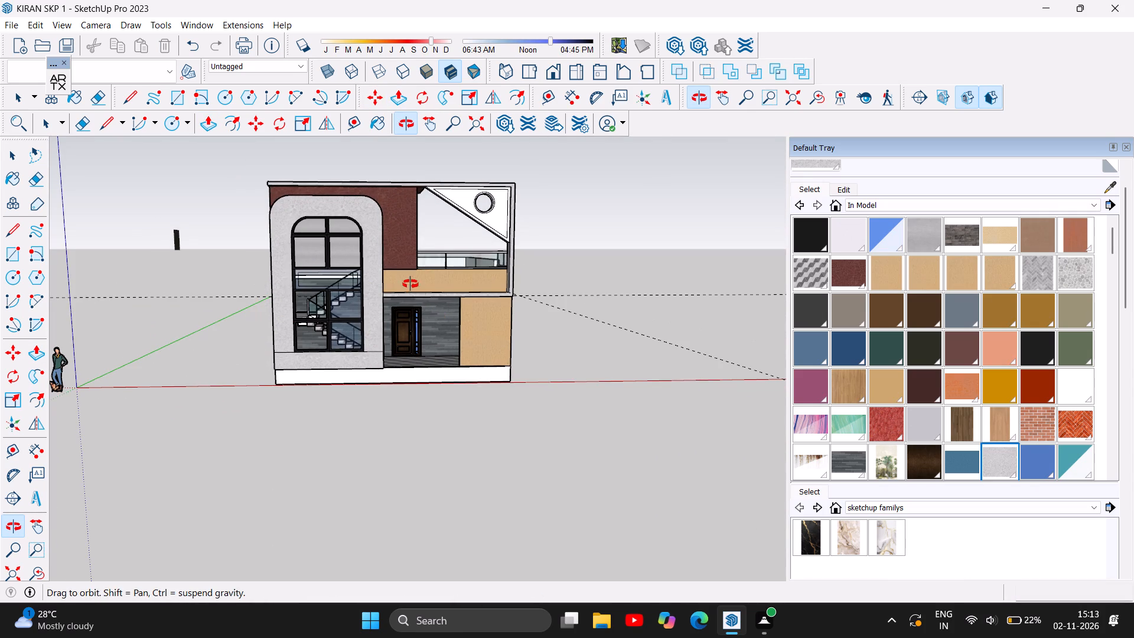
# Place a guide 6" in from the arched-frame end on the underside of the horizontal band.
pyautogui.scroll(3, 513, 353)
pyautogui.scroll(4, 506, 258)
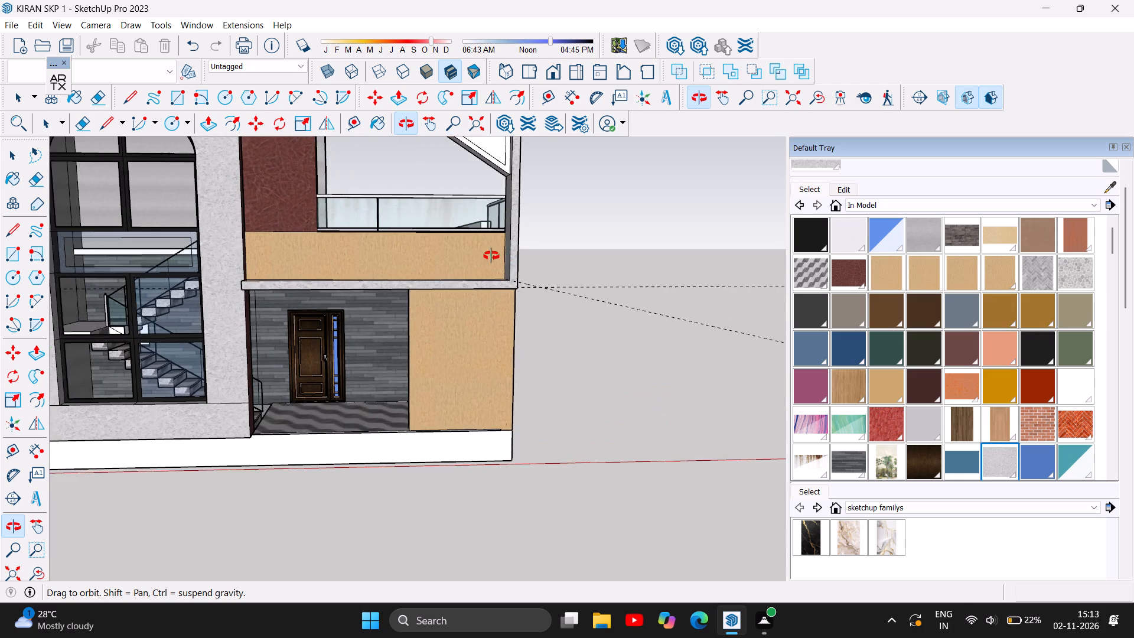
pyautogui.scroll(4, 460, 240)
pyautogui.moveTo(120, 383); pyautogui.dragTo(250, 355)
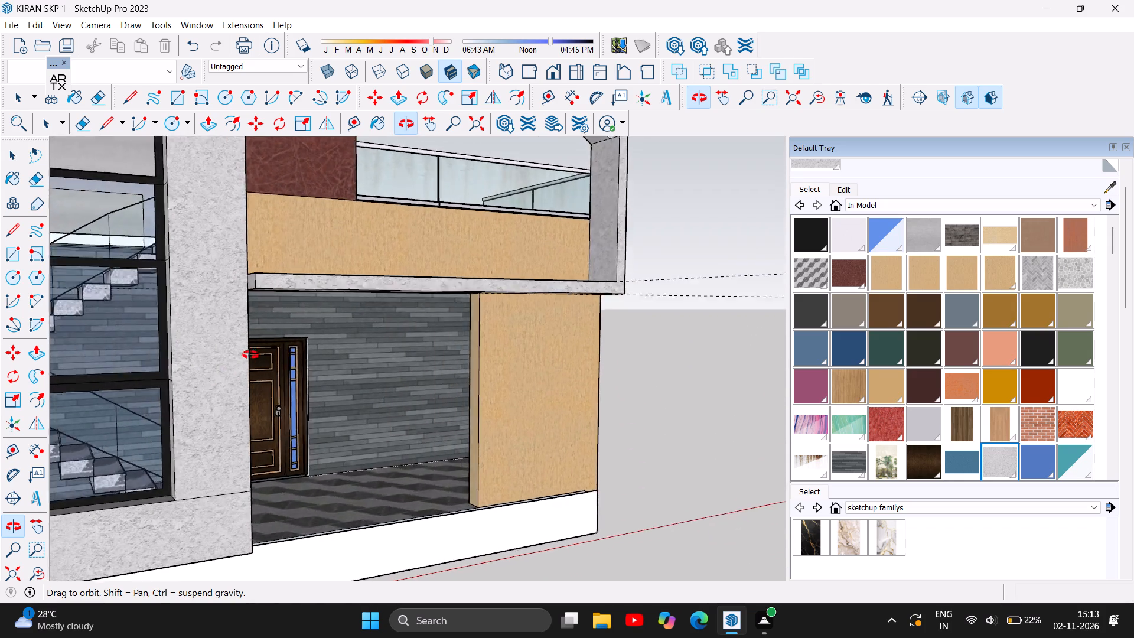
pyautogui.moveTo(250, 355); pyautogui.dragTo(262, 305)
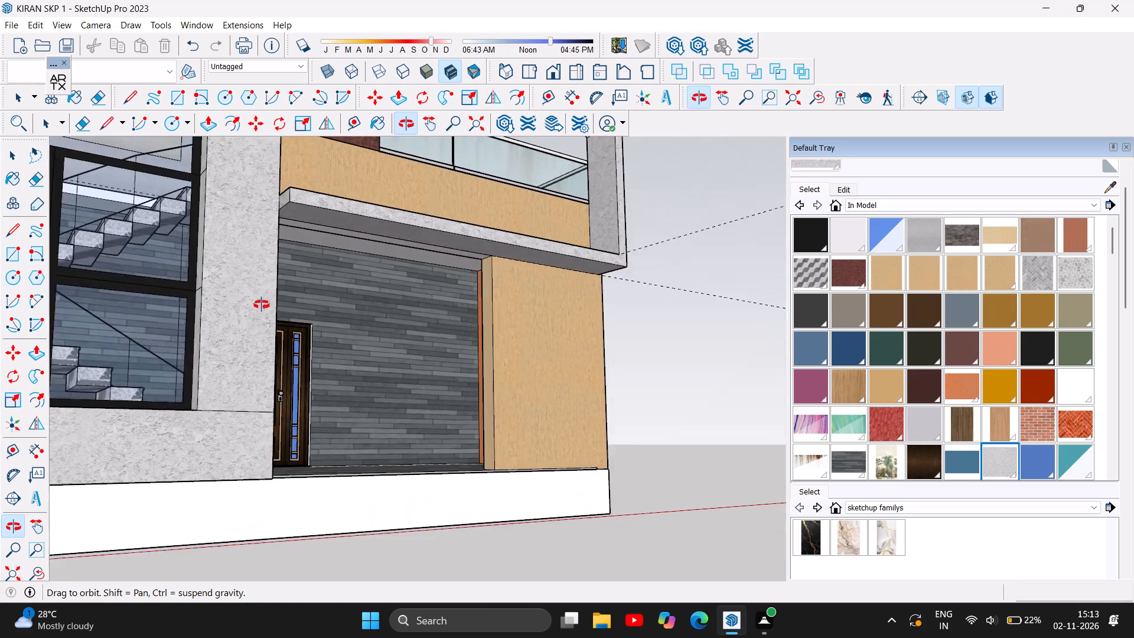
pyautogui.moveTo(262, 305); pyautogui.dragTo(169, 282)
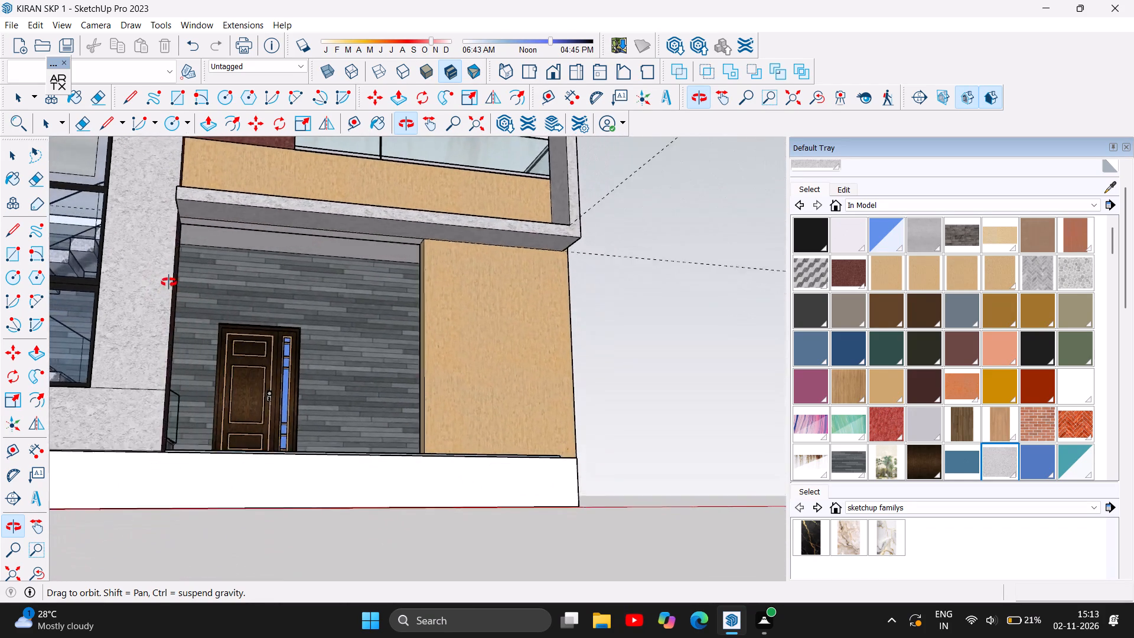
pyautogui.moveTo(169, 282); pyautogui.dragTo(144, 289)
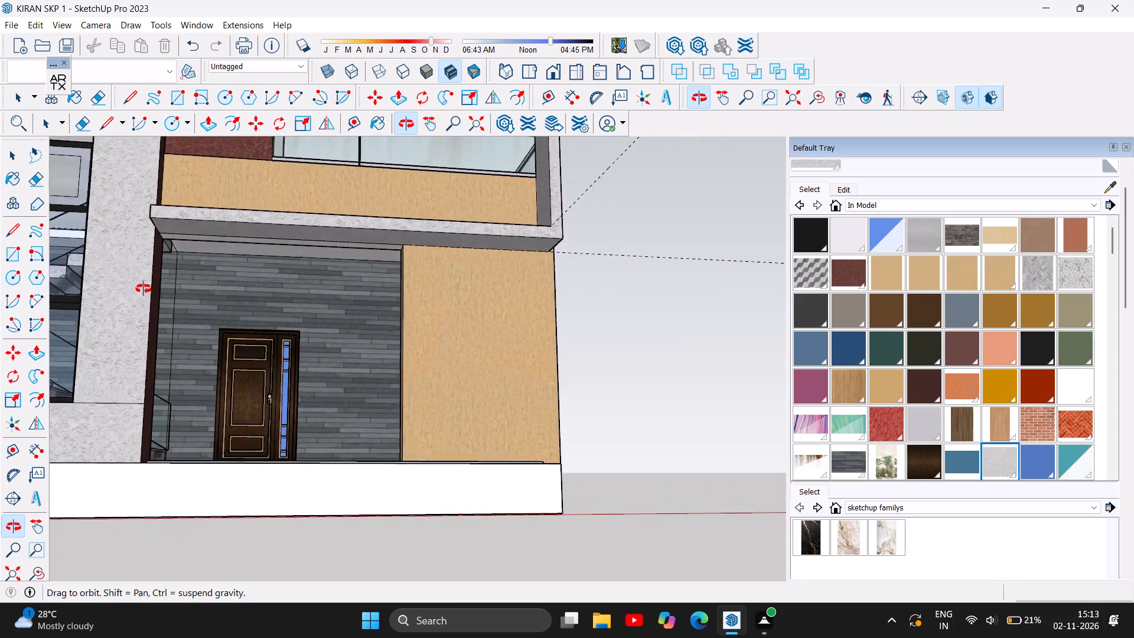
pyautogui.moveTo(144, 289); pyautogui.dragTo(141, 256)
pyautogui.scroll(4, 143, 176)
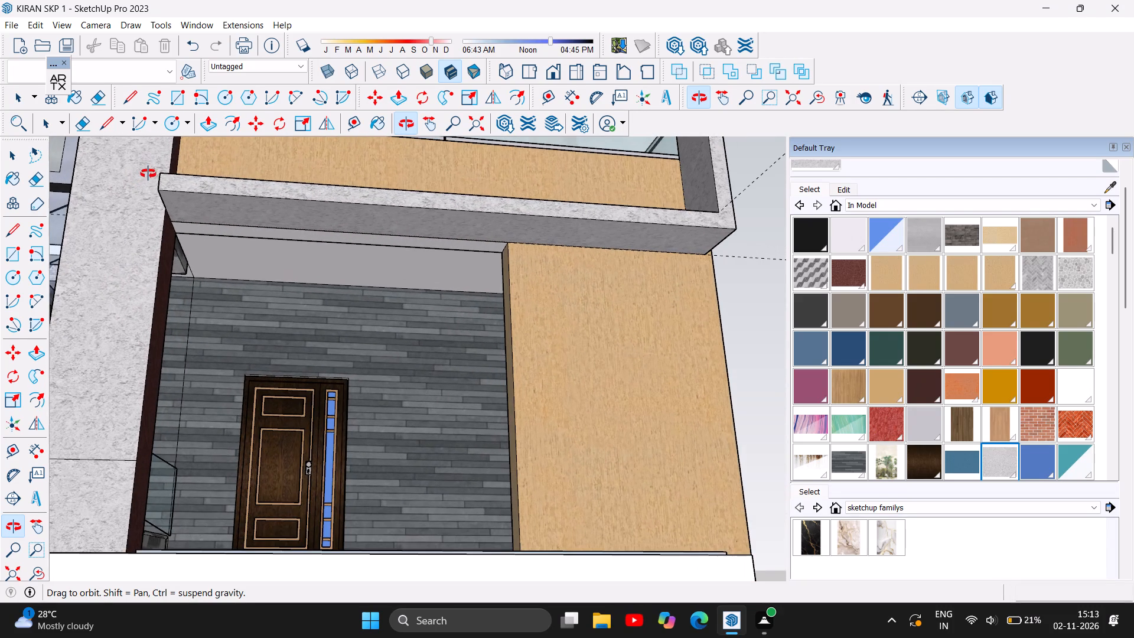
pyautogui.moveTo(151, 217); pyautogui.dragTo(148, 194)
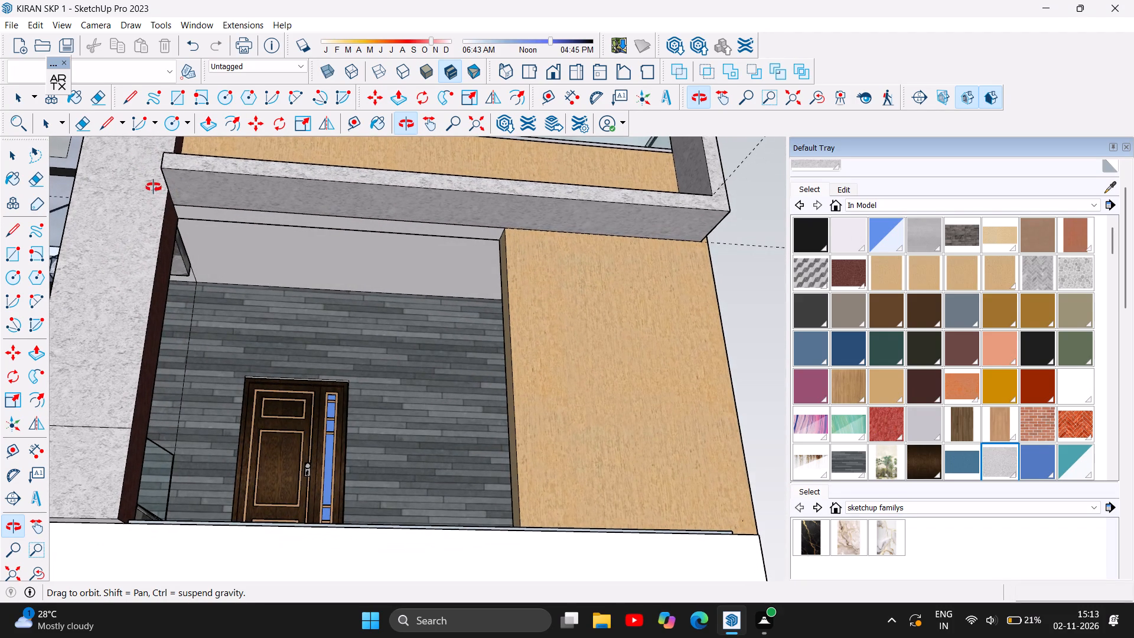
pyautogui.press('t')
pyautogui.click(165, 185)
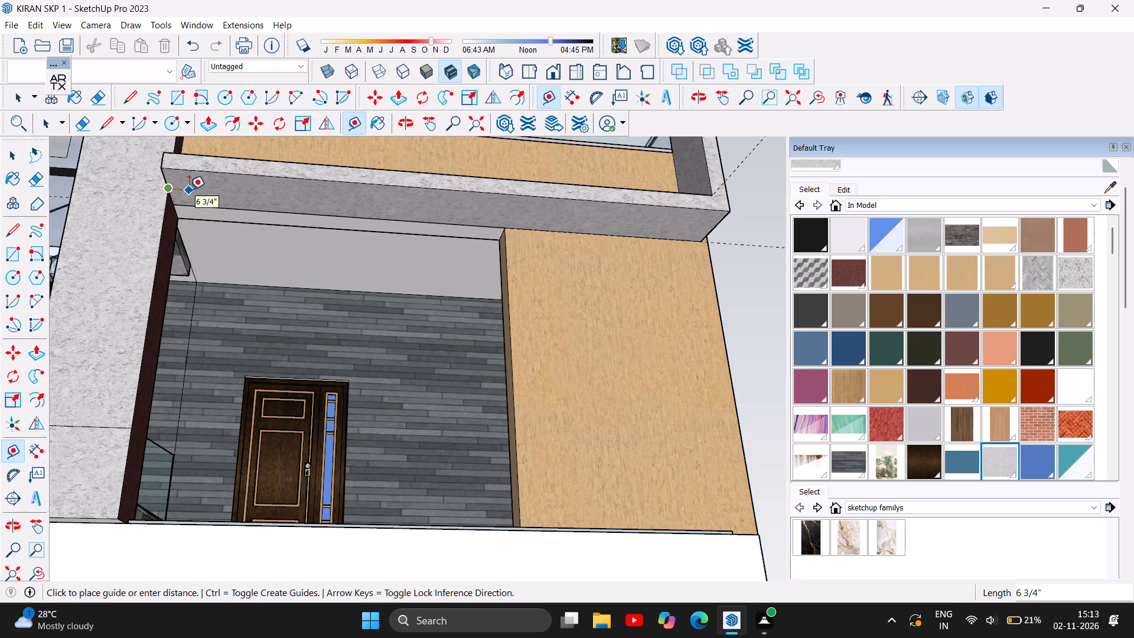
pyautogui.press('6')
pyautogui.press('Return')
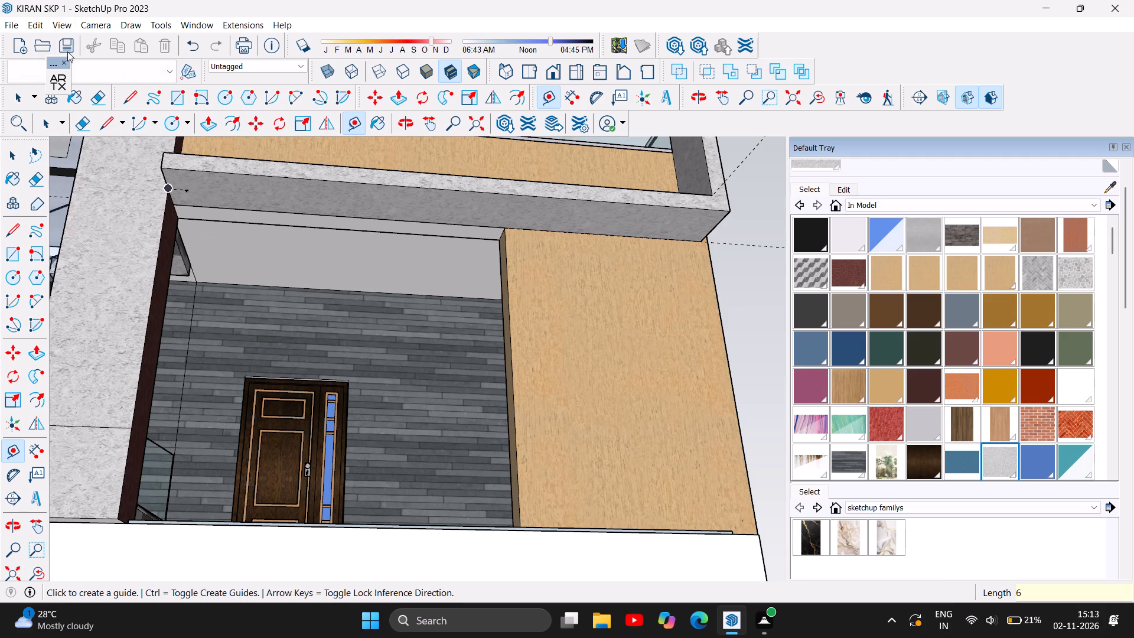
# Draw a line in two segments across the band's underside at the 6" guide, marking off its end beside the arched frame.
pyautogui.click(131, 95)
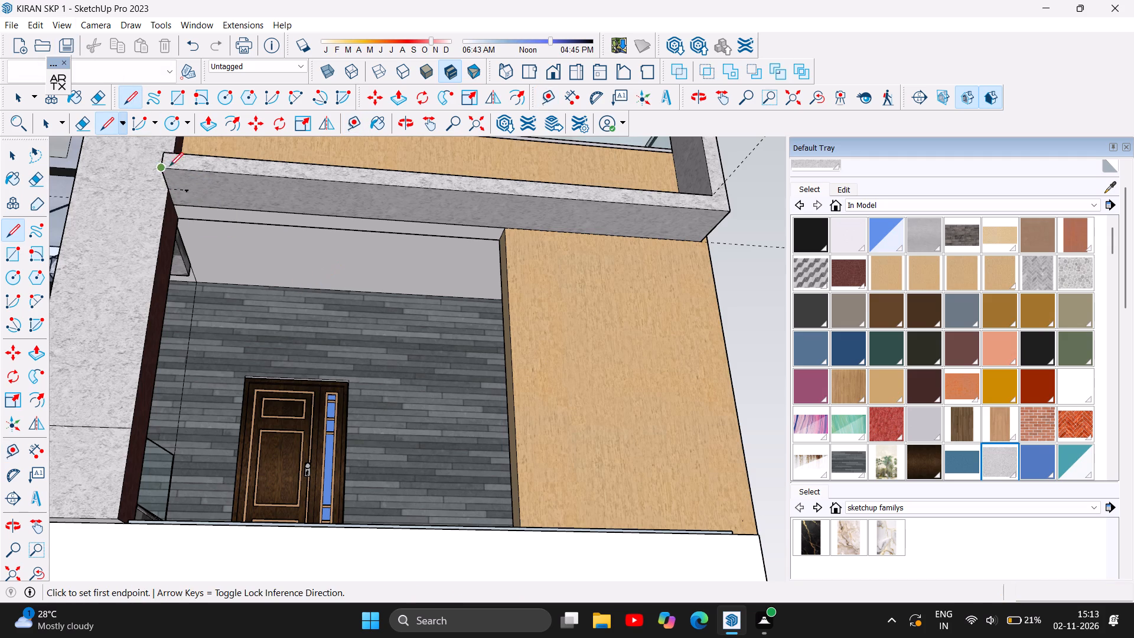
pyautogui.click(190, 190)
pyautogui.click(186, 170)
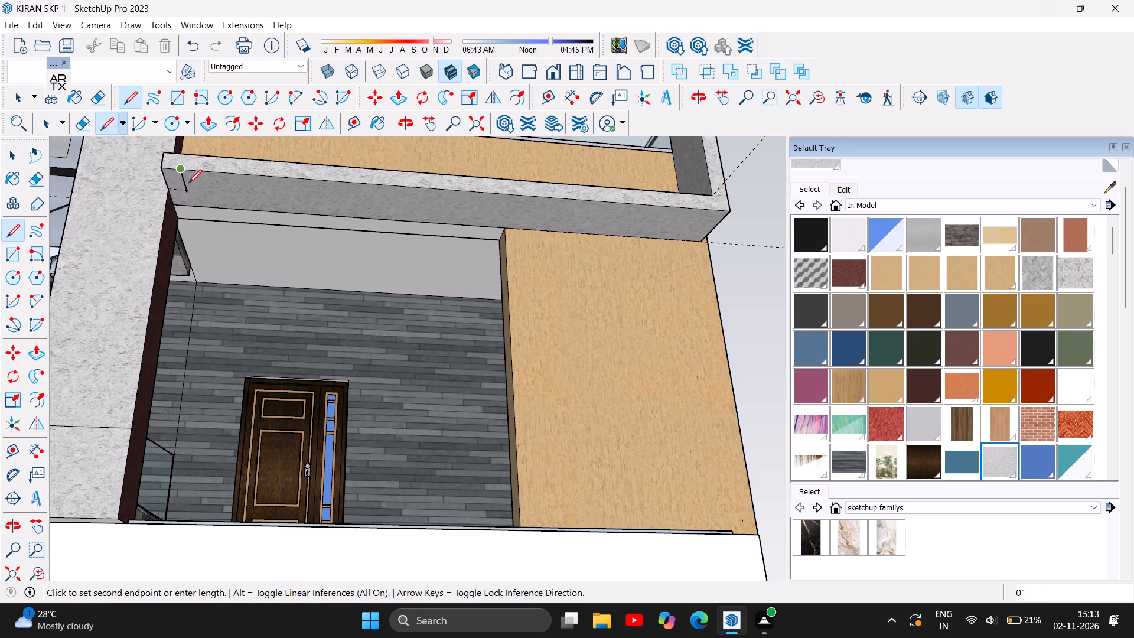
pyautogui.click(187, 191)
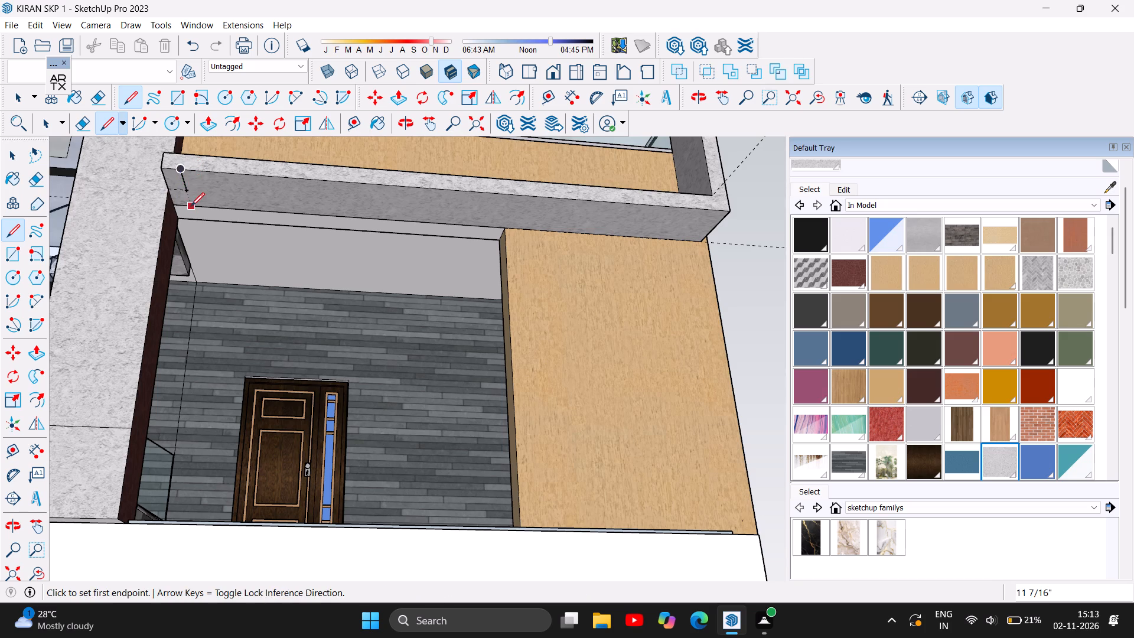
pyautogui.click(186, 191)
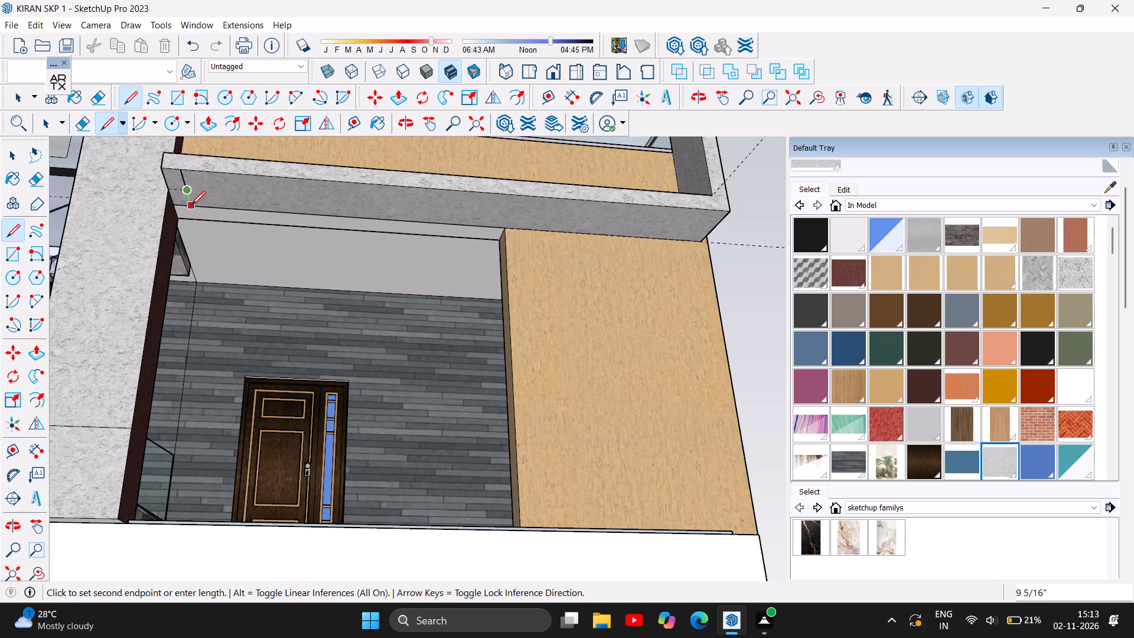
pyautogui.click(191, 205)
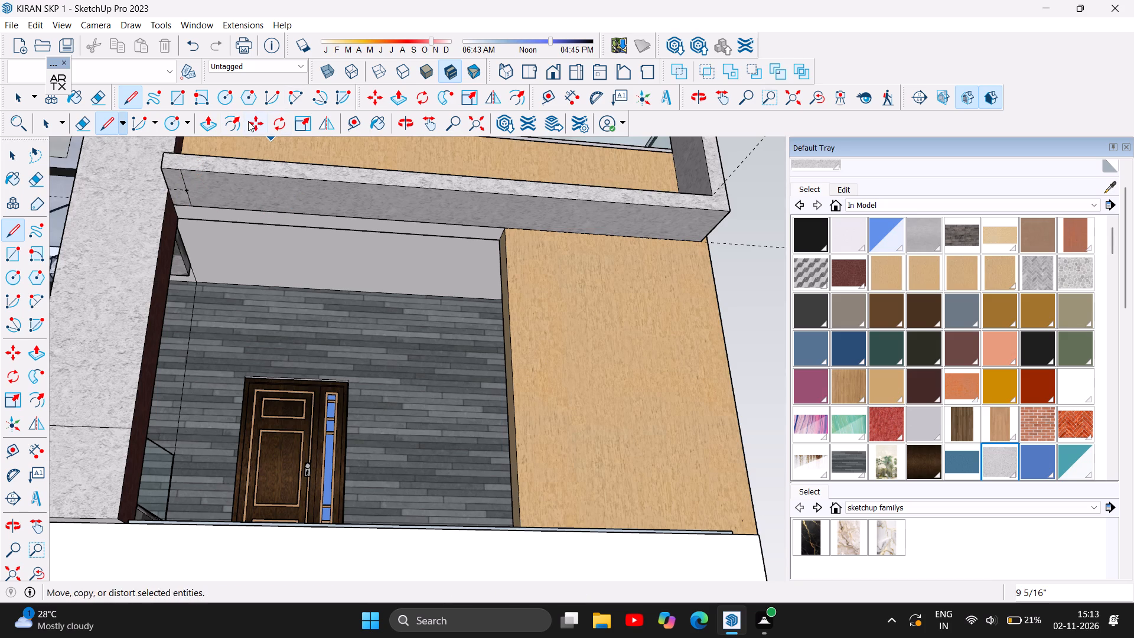
# Push/Pull the marked end of the band's underside about 9' 1/4" down to the plinth, forming a vertical leg beside the entrance.
pyautogui.click(204, 126)
pyautogui.click(182, 178)
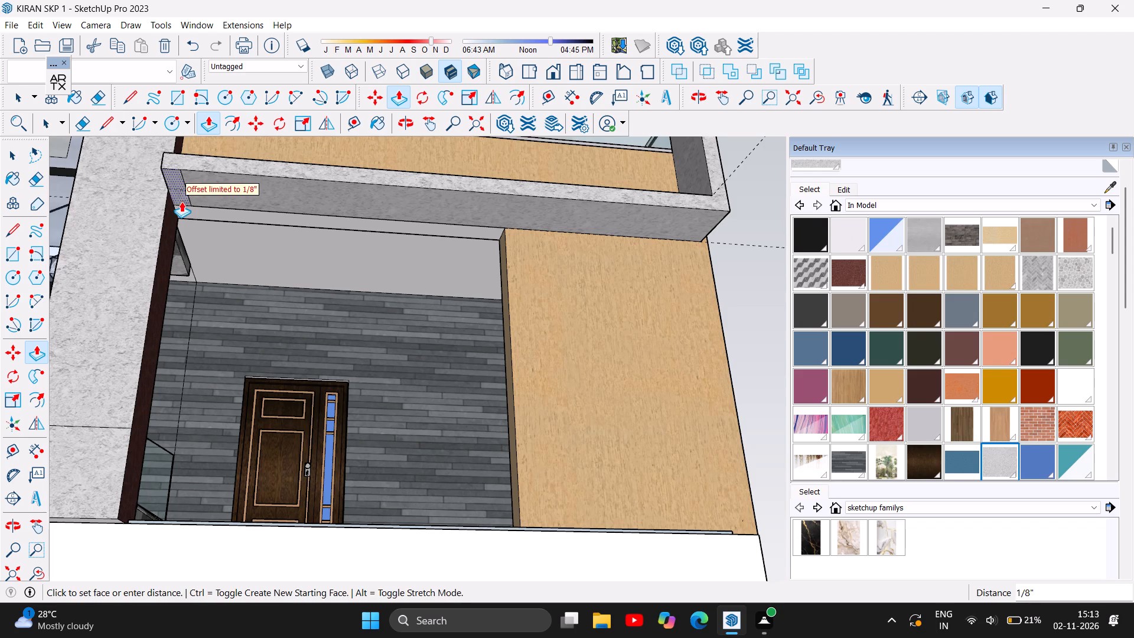
pyautogui.click(180, 176)
pyautogui.moveTo(178, 173); pyautogui.dragTo(174, 184)
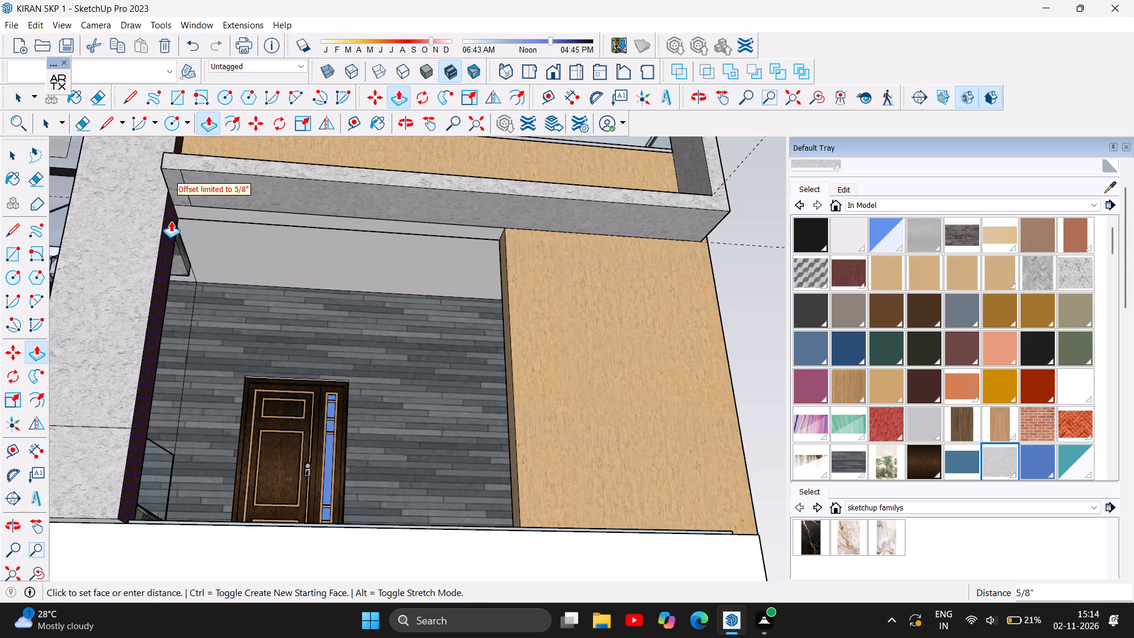
pyautogui.click(172, 178)
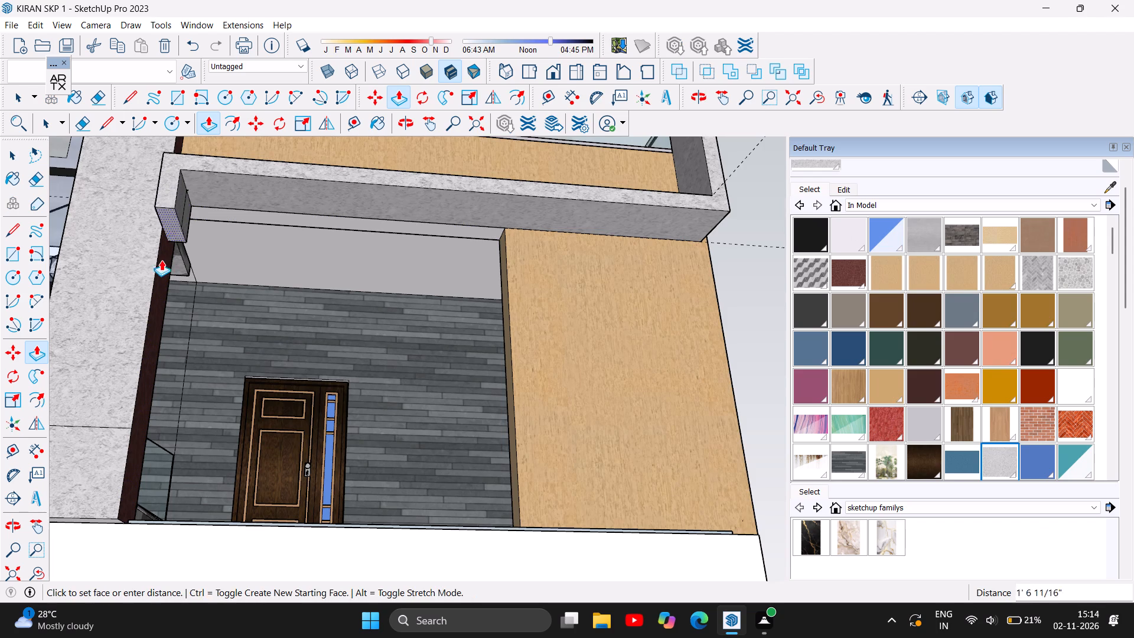
pyautogui.scroll(-4, 164, 268)
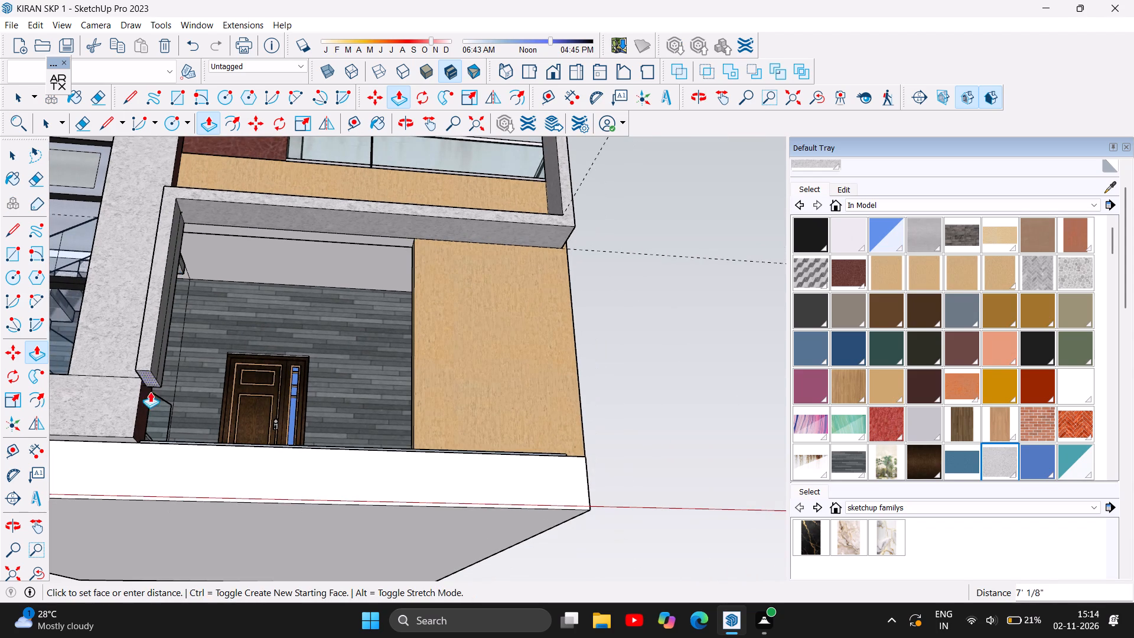
pyautogui.click(139, 433)
pyautogui.scroll(-4, 566, 452)
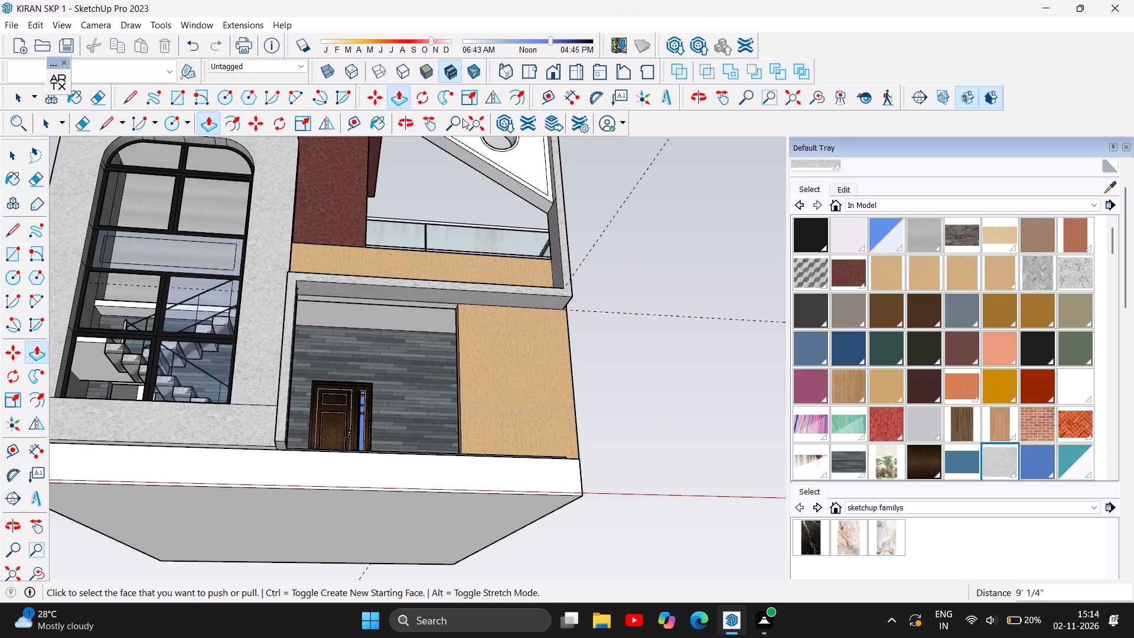
pyautogui.click(403, 115)
pyautogui.moveTo(422, 192); pyautogui.dragTo(370, 368)
pyautogui.click(370, 368)
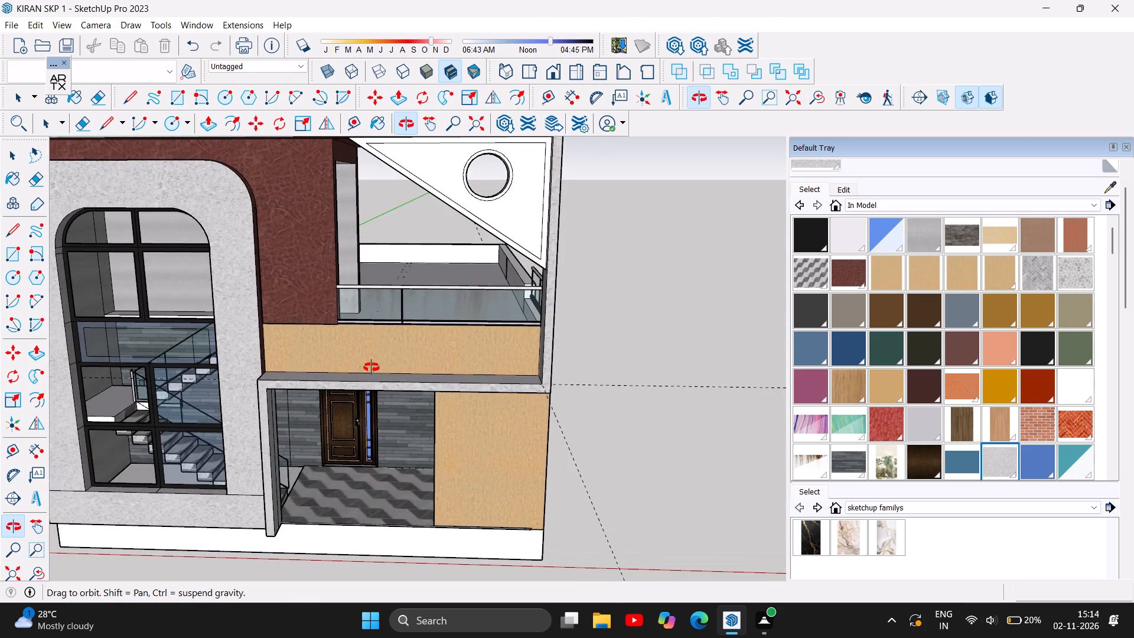
# Examine the new vertical leg and horizontal band together with the whole front facade from several angles.
pyautogui.scroll(-6, 415, 345)
pyautogui.moveTo(308, 358); pyautogui.dragTo(604, 344)
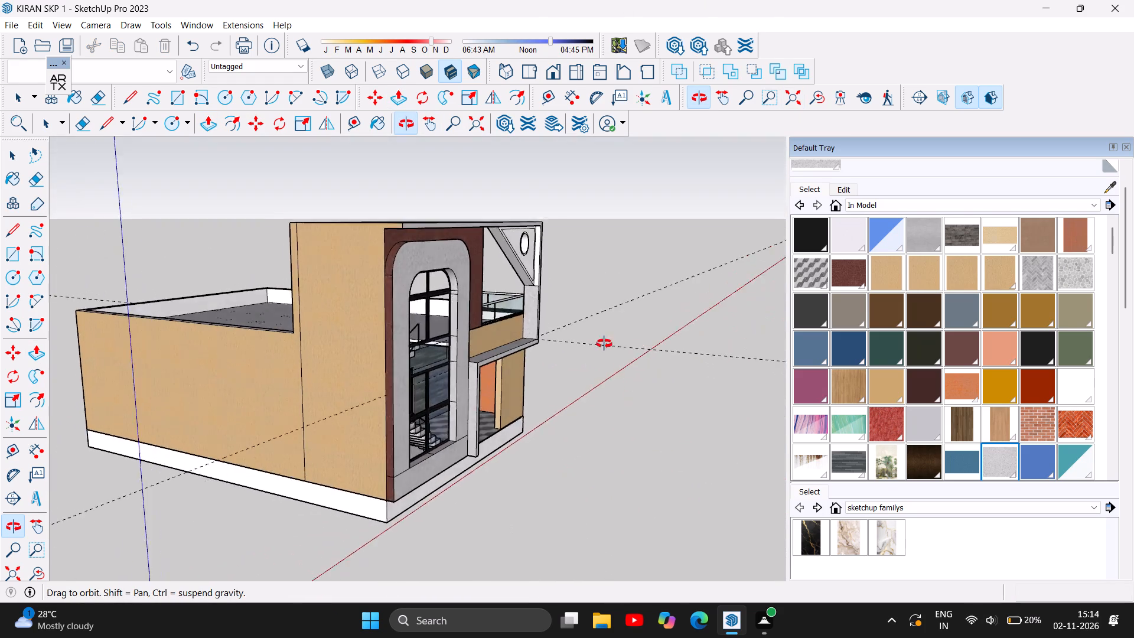
pyautogui.moveTo(604, 344); pyautogui.dragTo(289, 360)
pyautogui.click(289, 360)
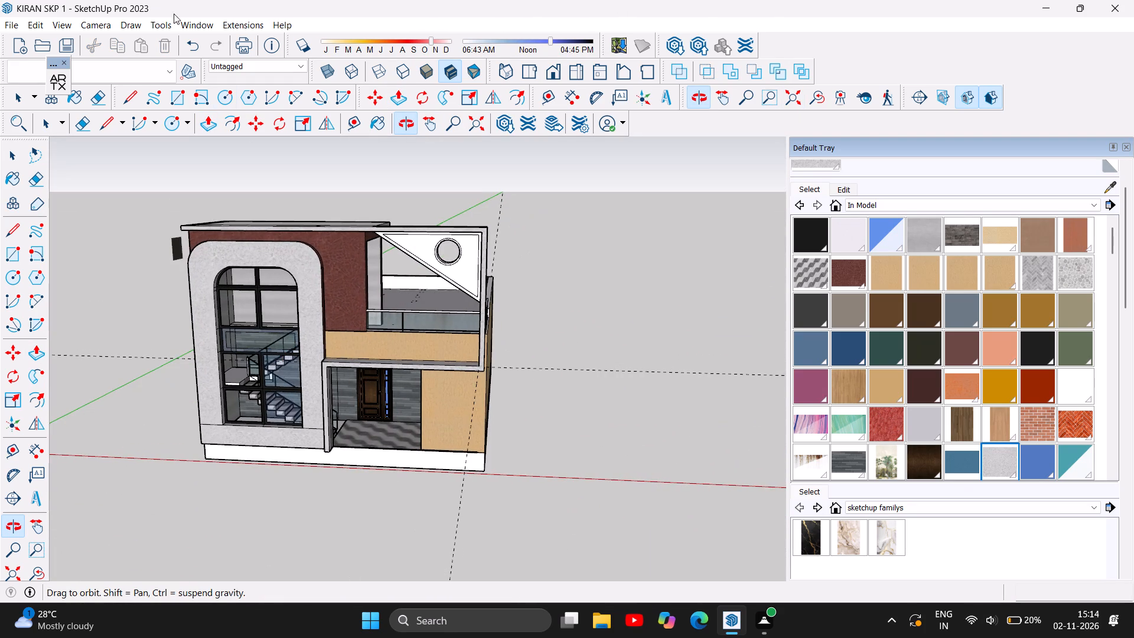
pyautogui.scroll(3, 269, 396)
pyautogui.moveTo(157, 385); pyautogui.dragTo(238, 384)
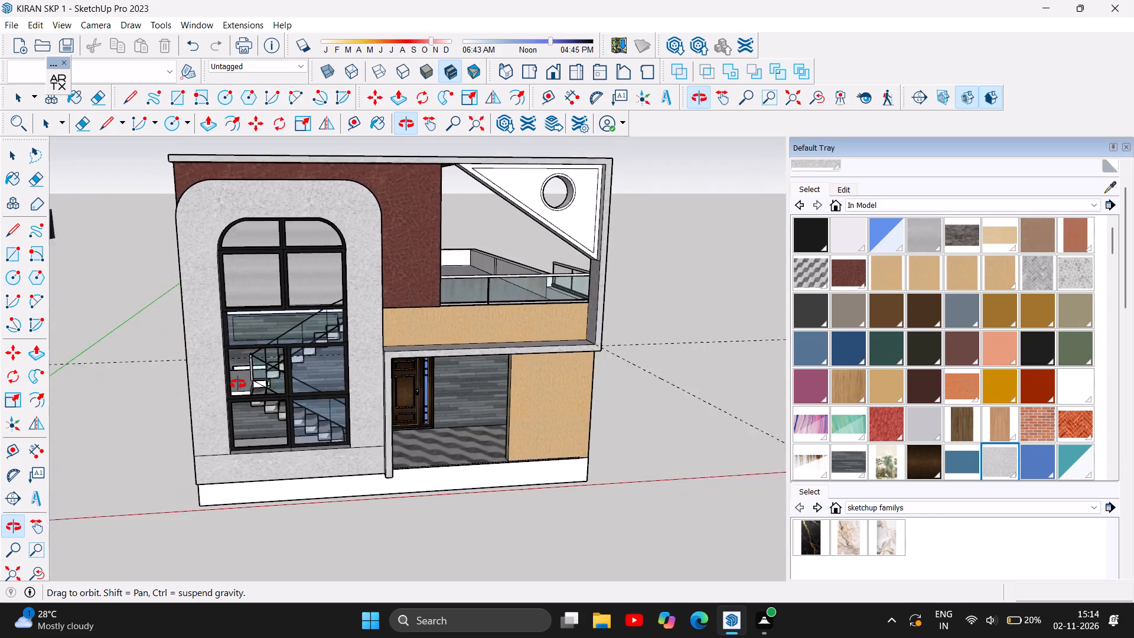
pyautogui.moveTo(238, 384); pyautogui.dragTo(214, 366)
pyautogui.scroll(-2, 207, 364)
pyautogui.moveTo(438, 384); pyautogui.dragTo(428, 378)
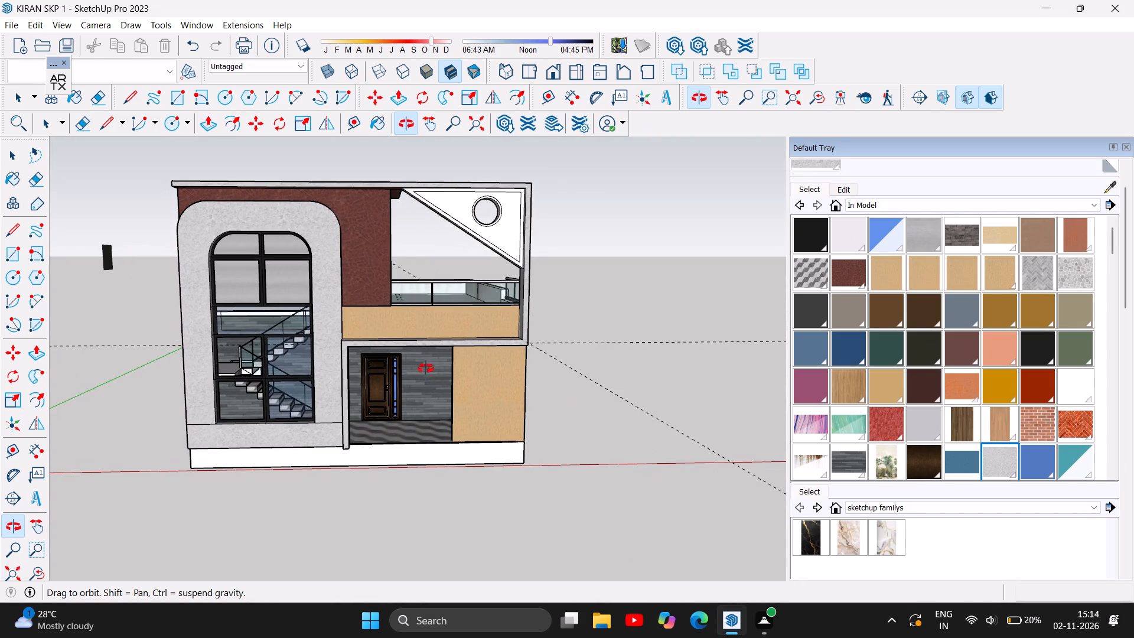
pyautogui.scroll(2, 423, 365)
pyautogui.moveTo(379, 349); pyautogui.dragTo(311, 366)
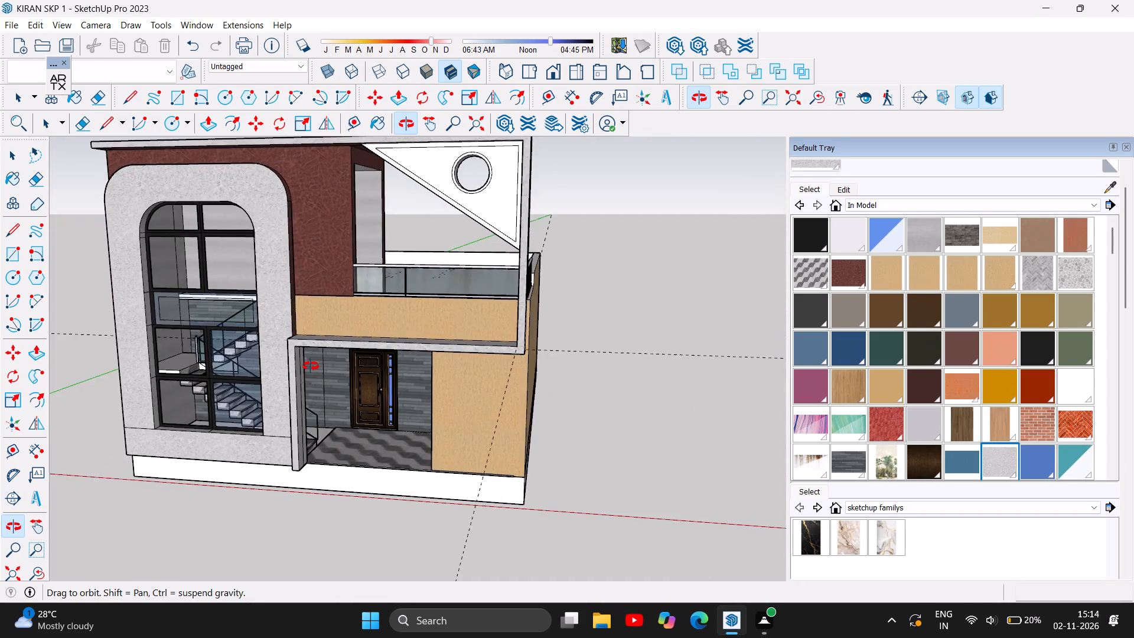
pyautogui.moveTo(311, 366); pyautogui.dragTo(578, 389)
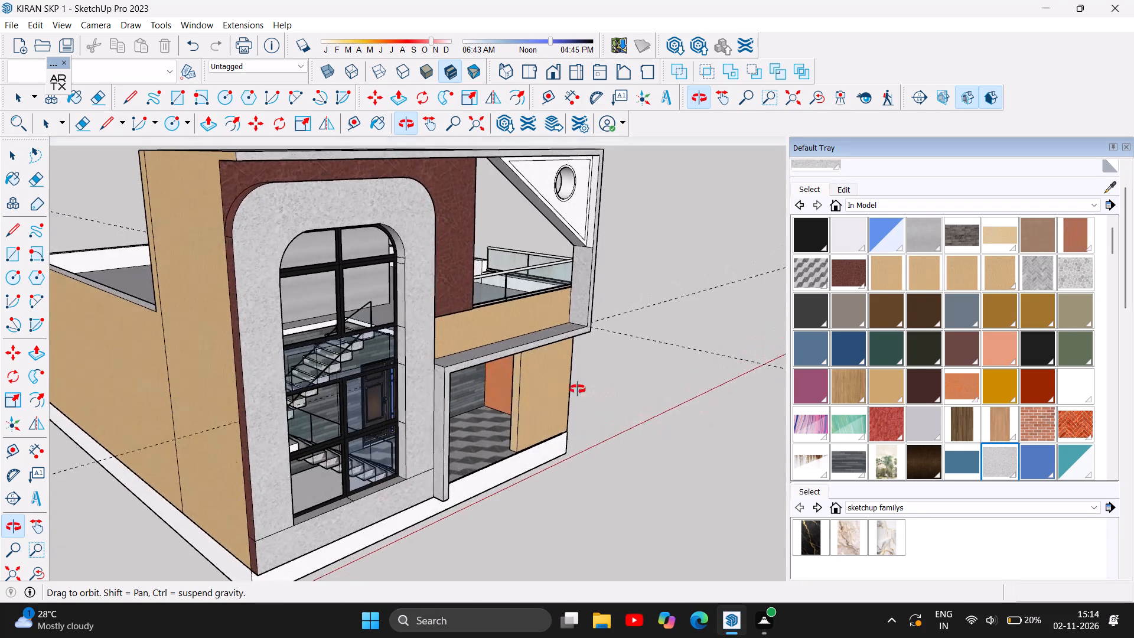
pyautogui.moveTo(578, 389); pyautogui.dragTo(230, 416)
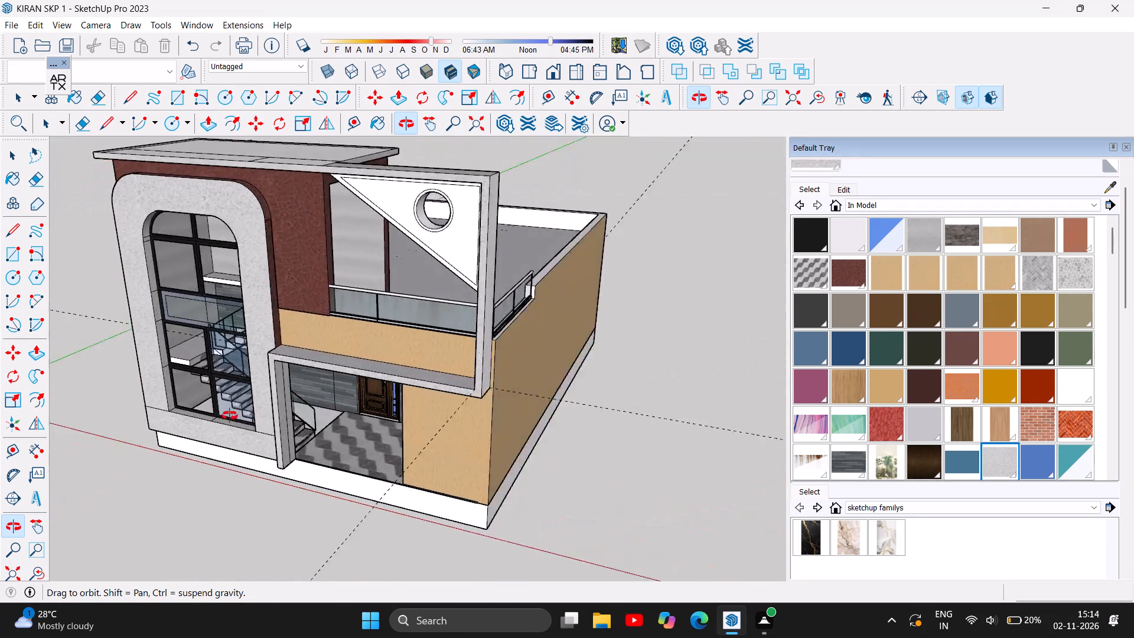
pyautogui.moveTo(230, 416); pyautogui.dragTo(369, 380)
pyautogui.click(369, 380)
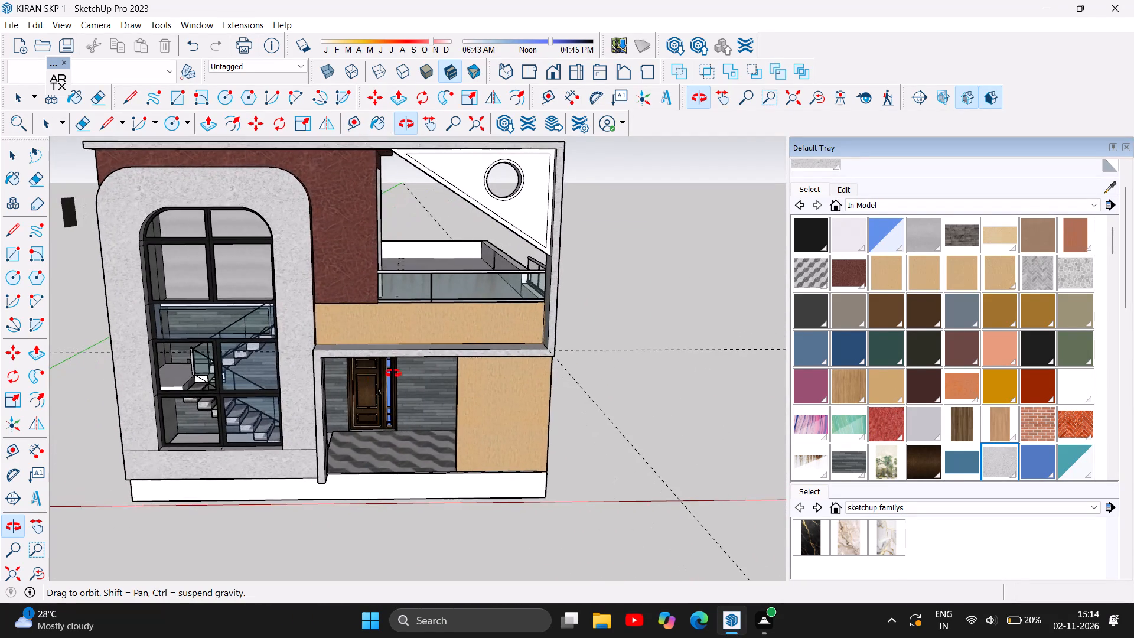
pyautogui.scroll(-3, 732, 284)
pyautogui.scroll(4, 634, 263)
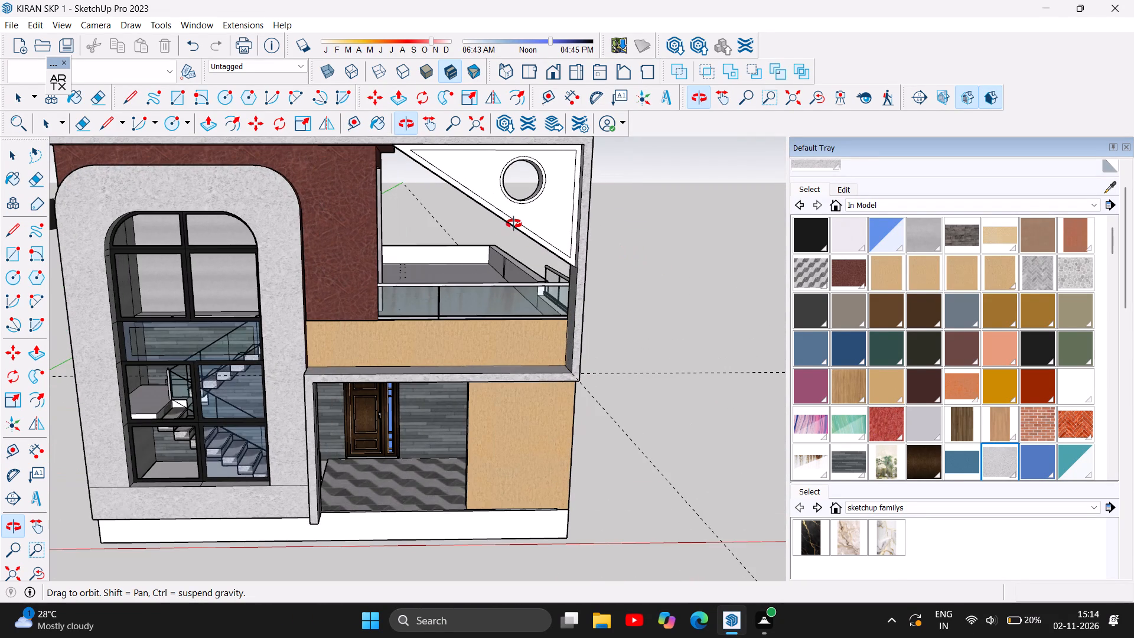
pyautogui.moveTo(441, 200); pyautogui.dragTo(451, 200)
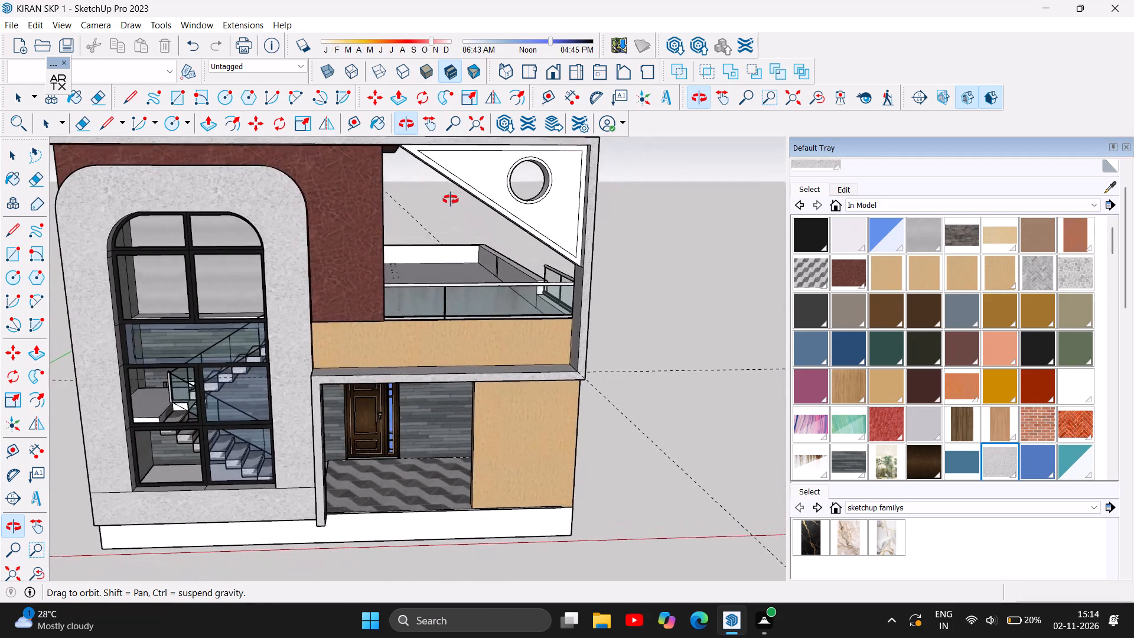
pyautogui.moveTo(451, 200); pyautogui.dragTo(447, 200)
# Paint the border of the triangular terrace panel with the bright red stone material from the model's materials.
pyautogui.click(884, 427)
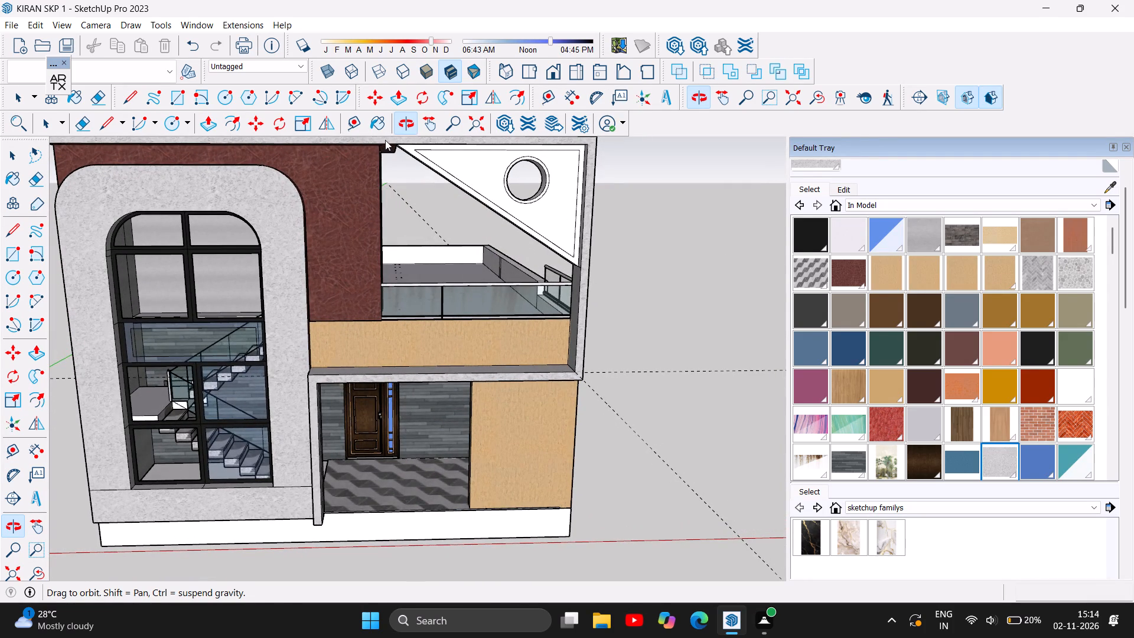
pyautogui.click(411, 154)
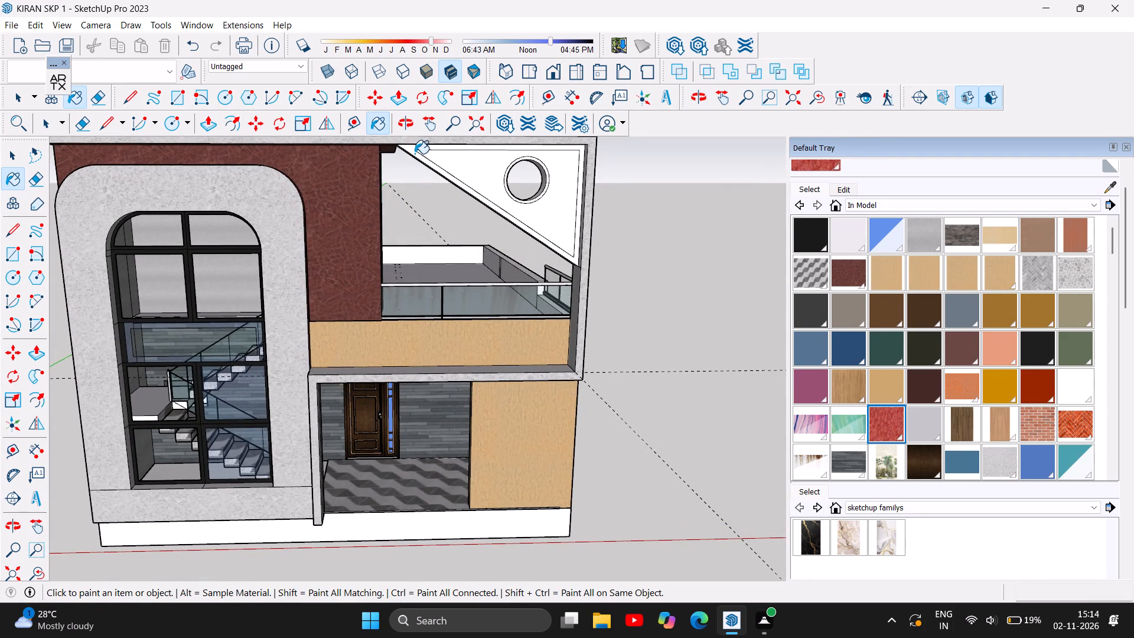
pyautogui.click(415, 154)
# Paint the front face of the continuous frame around the terrace and entrance porch with the upper wall's dark red-brown material.
pyautogui.scroll(-4, 510, 301)
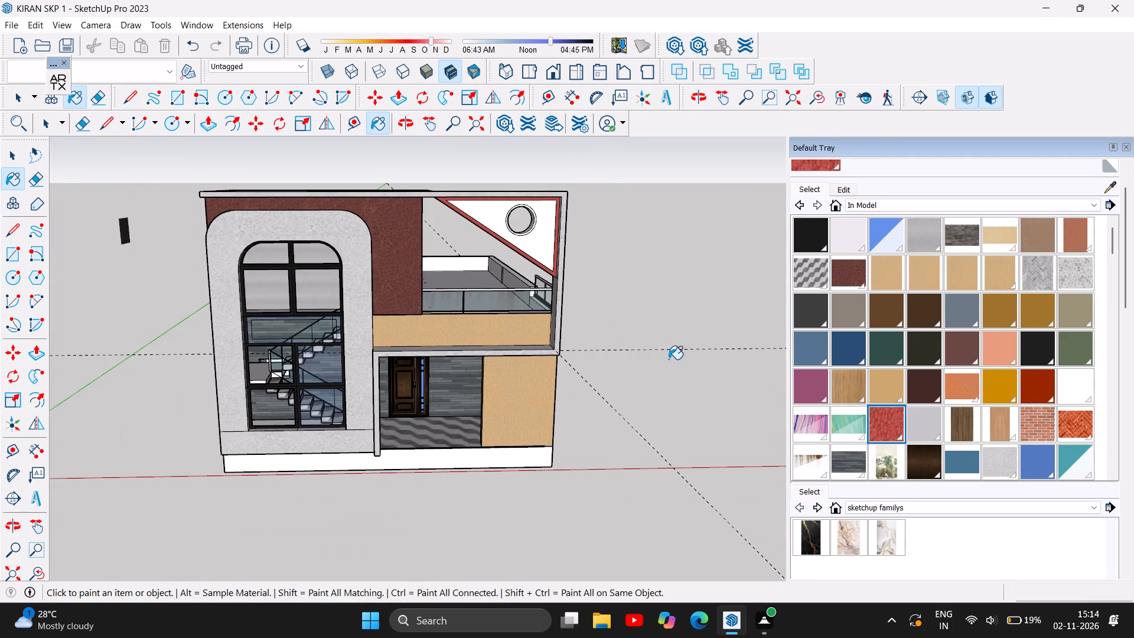
pyautogui.scroll(4, 669, 359)
pyautogui.scroll(3, 281, 377)
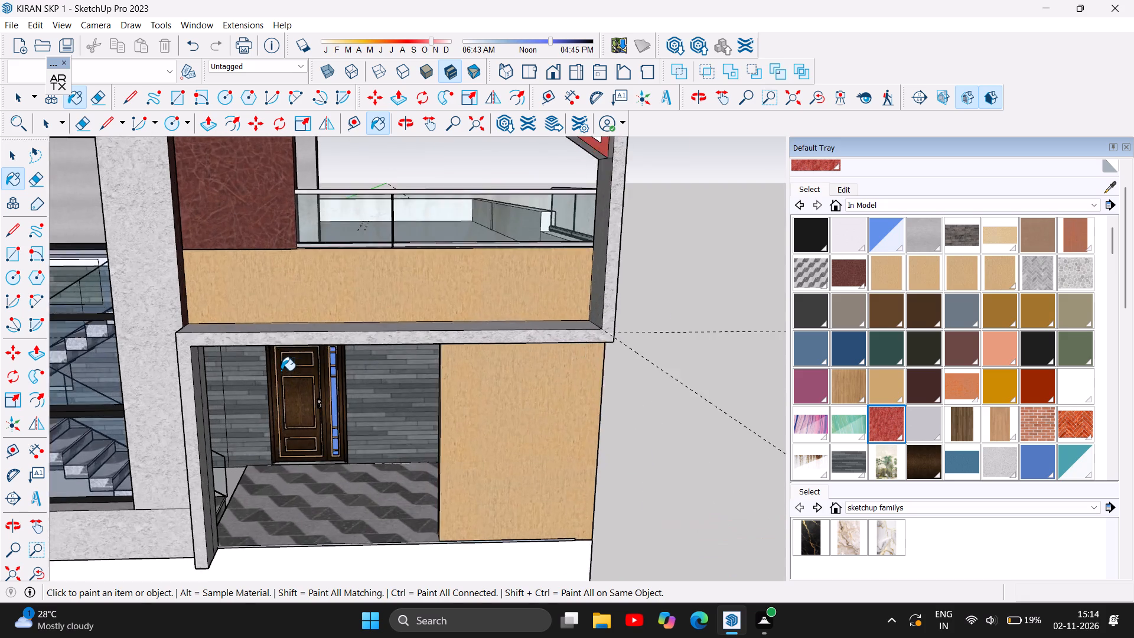
pyautogui.scroll(4, 281, 370)
pyautogui.scroll(-6, 282, 369)
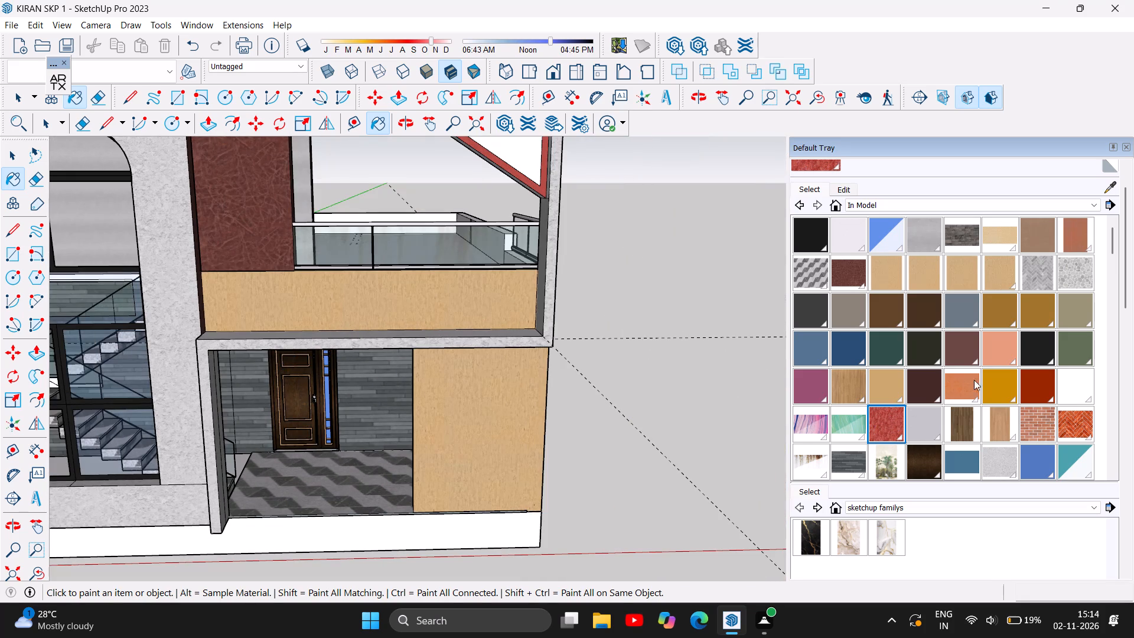
pyautogui.scroll(3, 993, 380)
pyautogui.scroll(2, 943, 364)
pyautogui.click(846, 274)
pyautogui.click(204, 359)
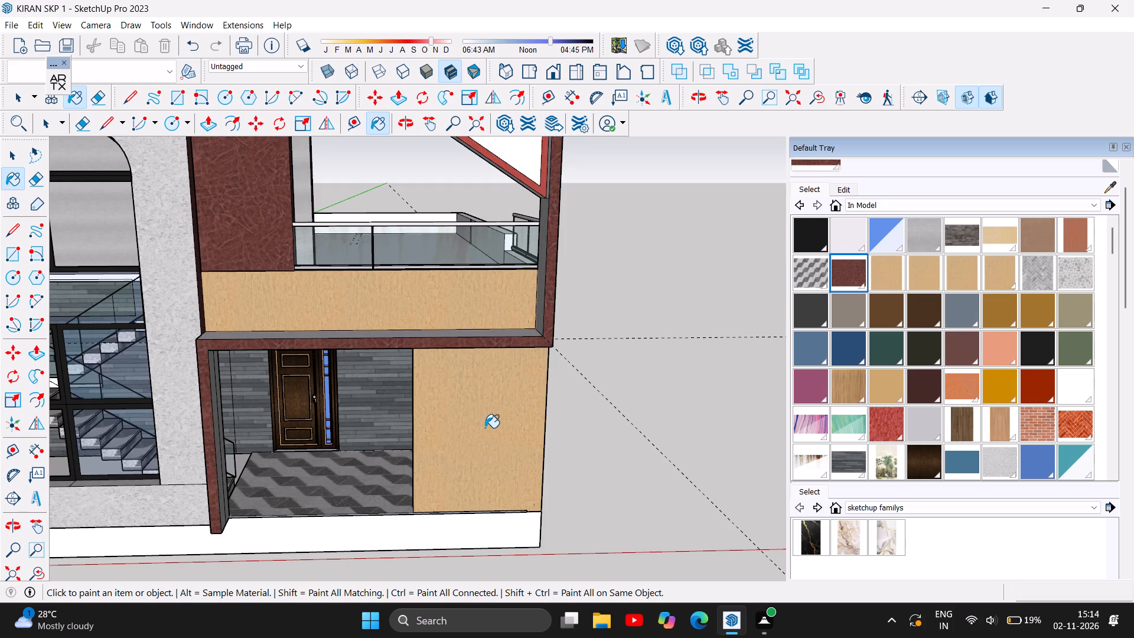
# Paint the border of the triangular terrace panel with the same dark red-brown material as the frame.
pyautogui.scroll(-9, 485, 428)
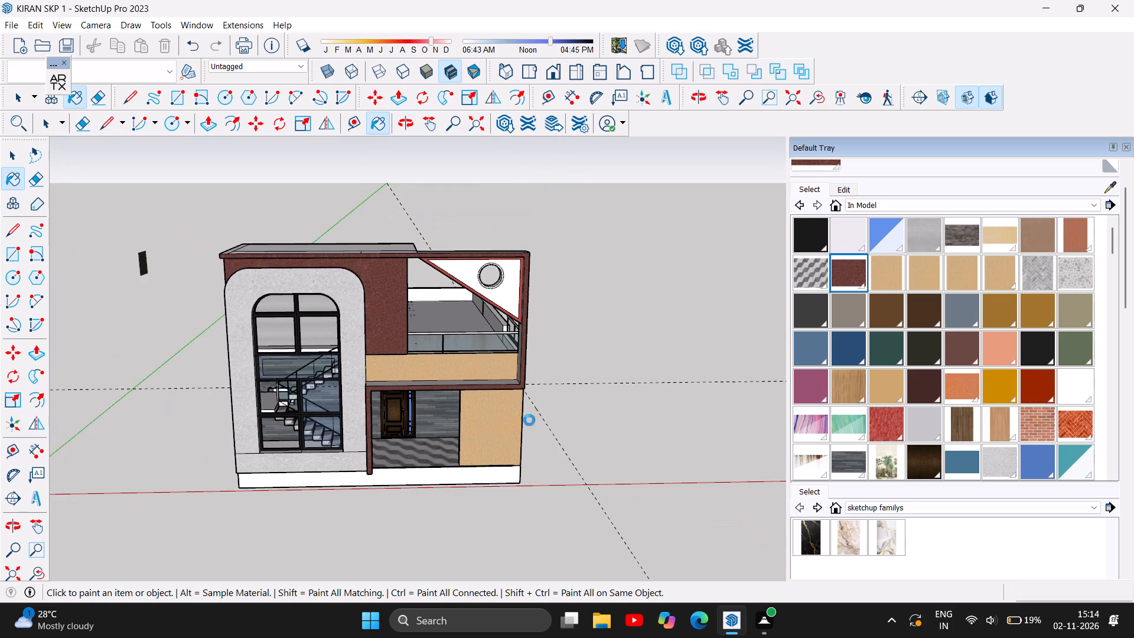
pyautogui.scroll(2, 560, 264)
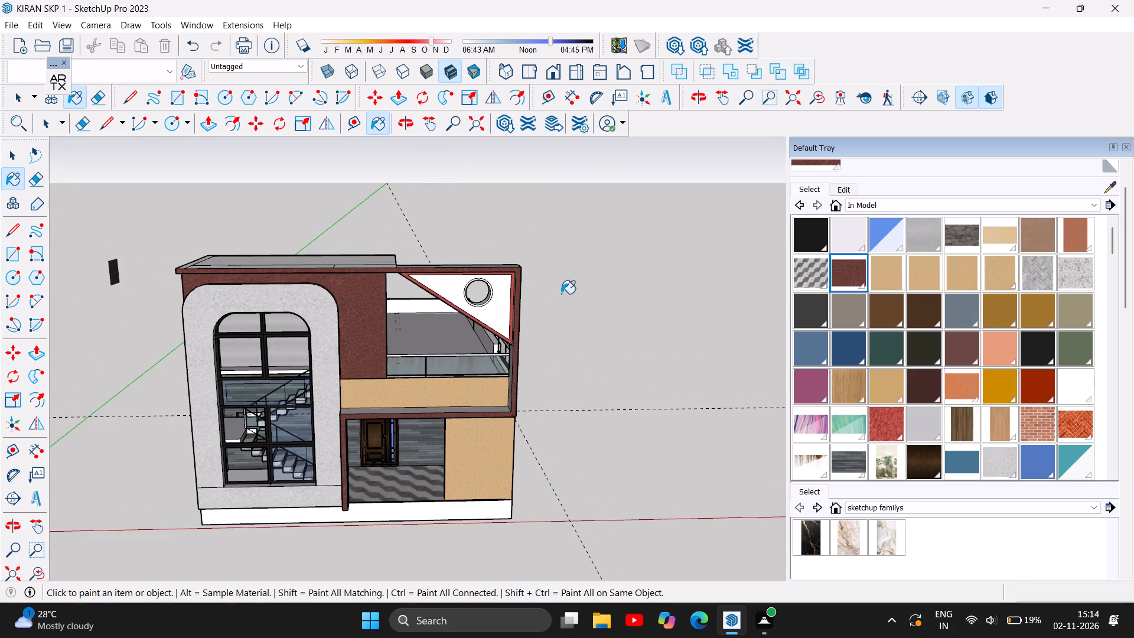
pyautogui.scroll(5, 563, 359)
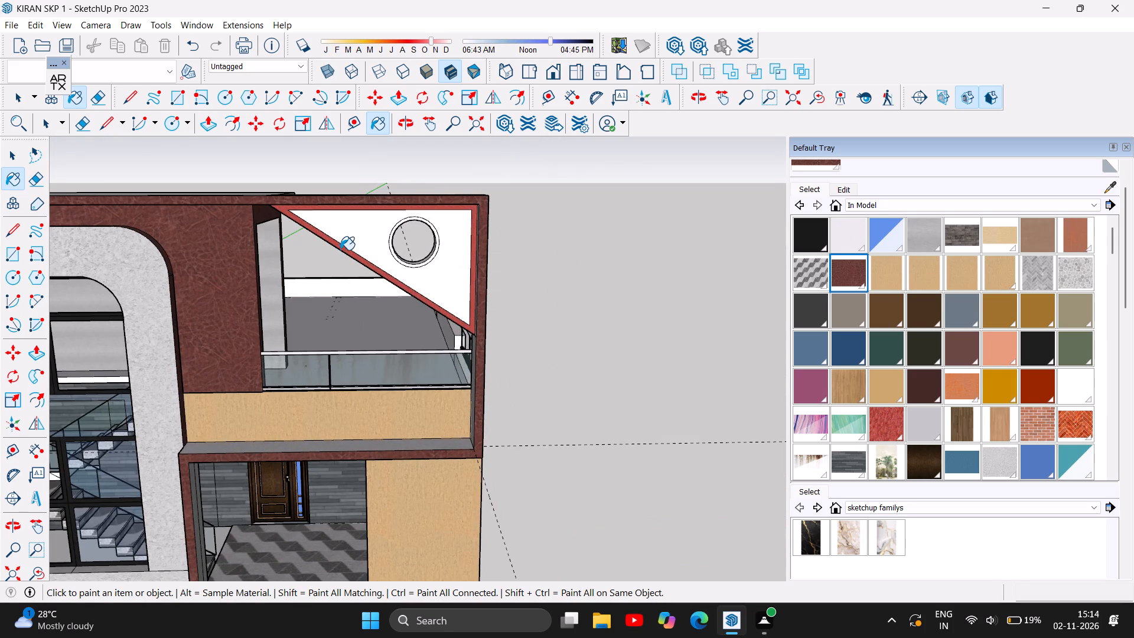
pyautogui.click(343, 248)
# Examine the painted frame, triangular panel and terrace from the front, side and rear of the house.
pyautogui.scroll(-2, 624, 267)
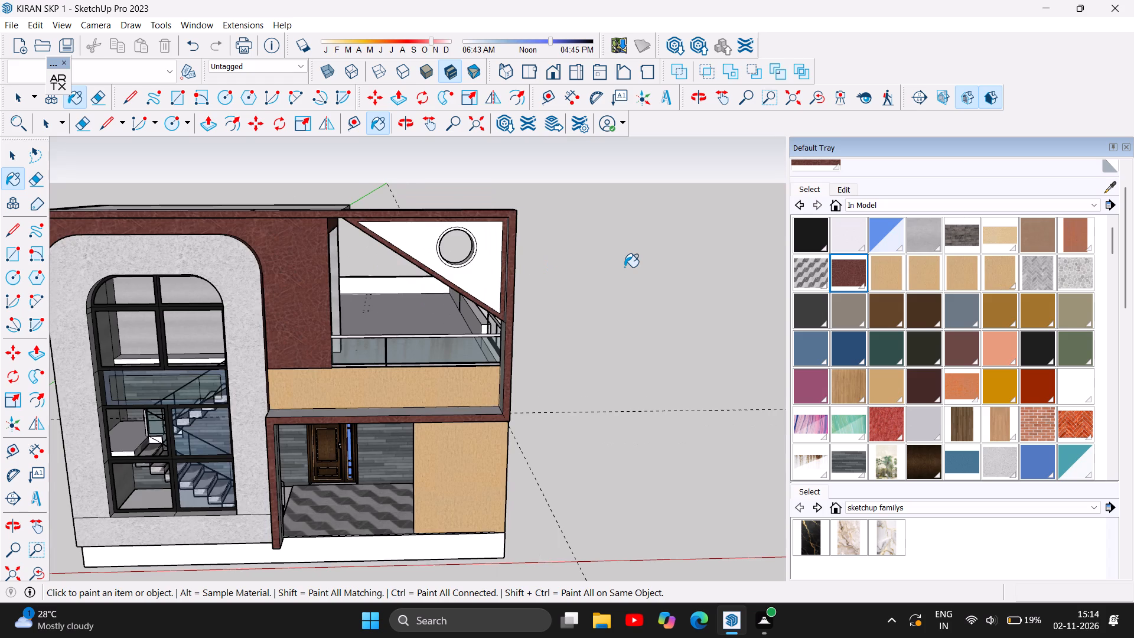
pyautogui.scroll(-1, 624, 267)
pyautogui.click(403, 115)
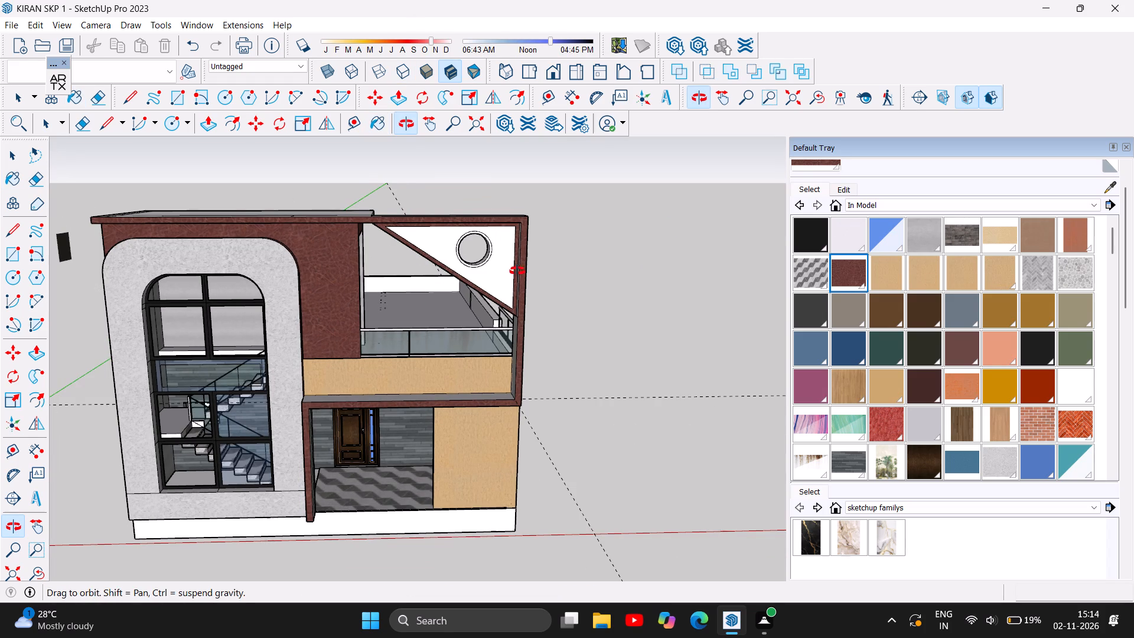
pyautogui.moveTo(517, 271); pyautogui.dragTo(630, 233)
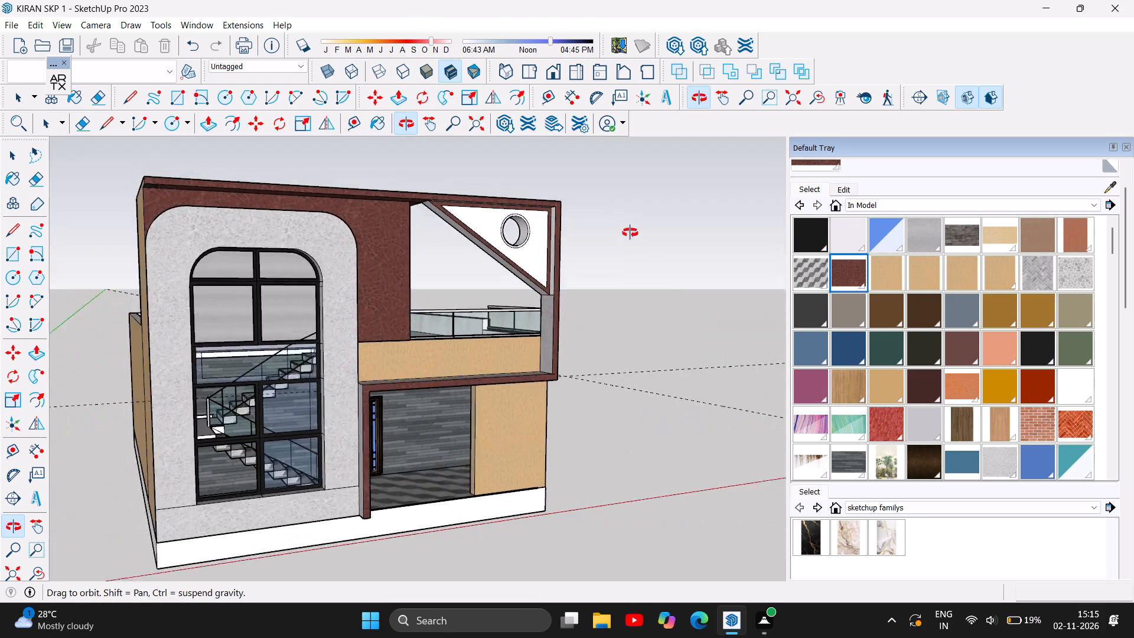
pyautogui.moveTo(630, 233); pyautogui.dragTo(444, 264)
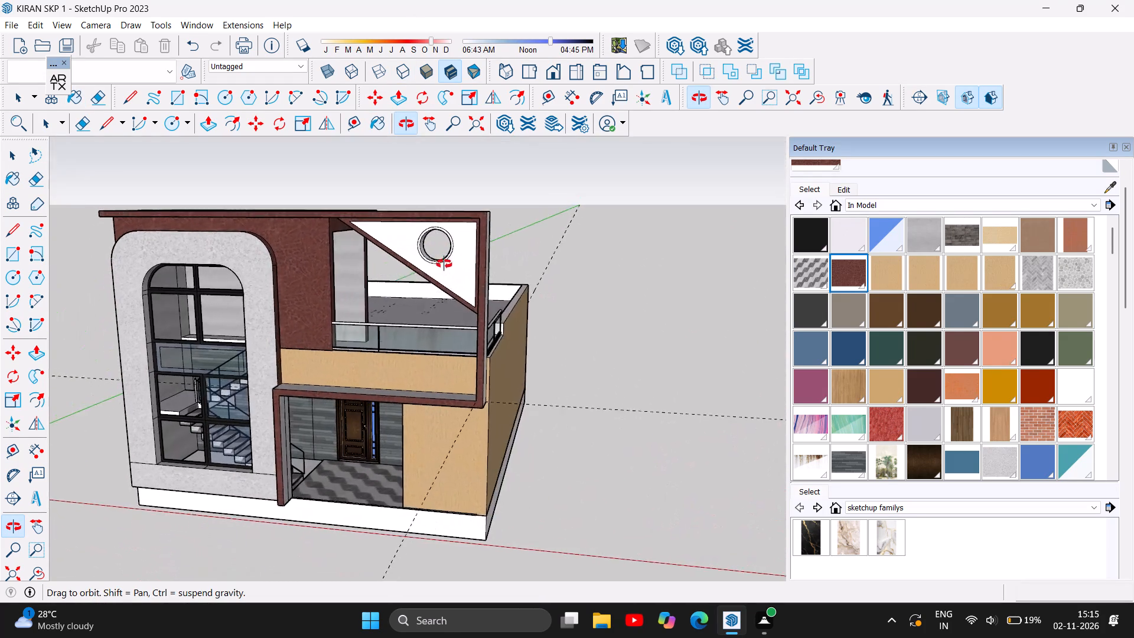
pyautogui.moveTo(444, 264); pyautogui.dragTo(485, 256)
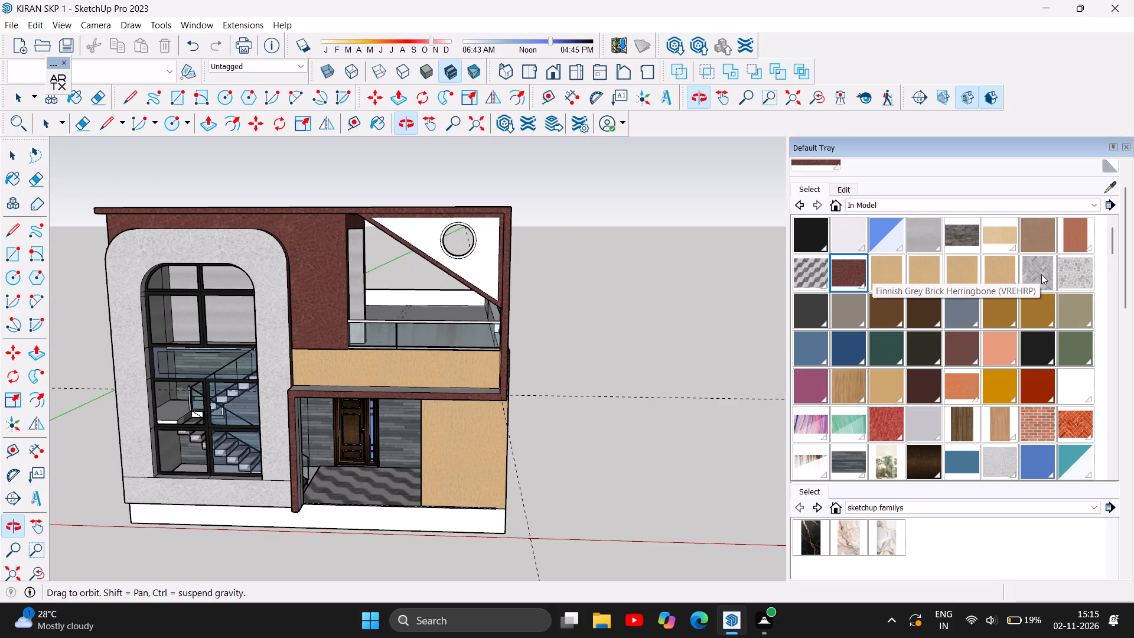
pyautogui.moveTo(628, 396); pyautogui.dragTo(329, 386)
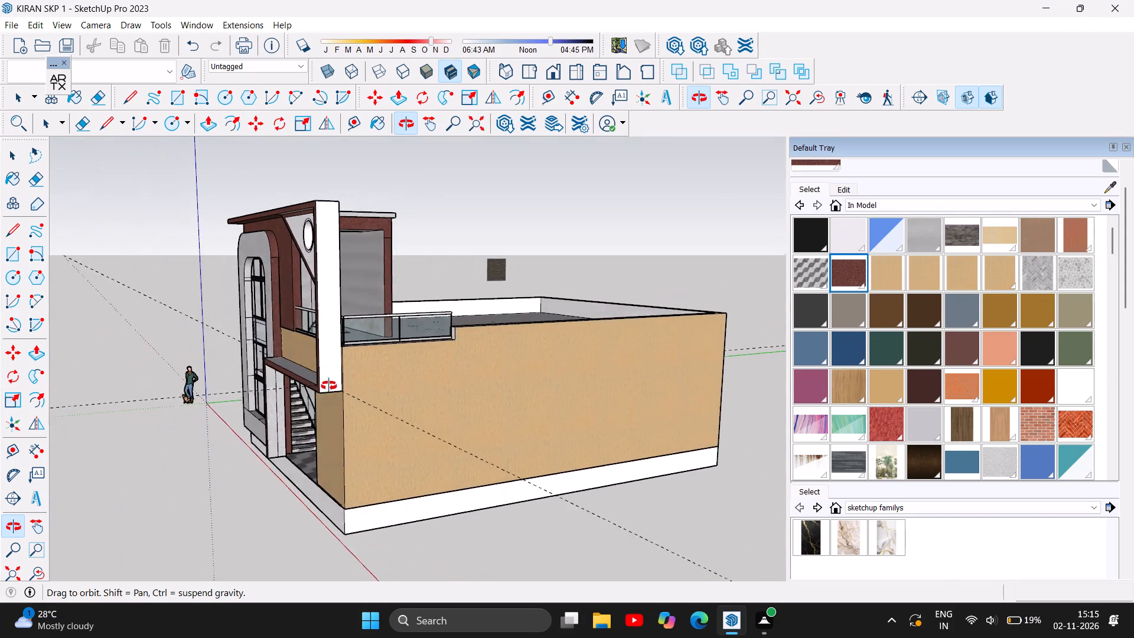
pyautogui.moveTo(329, 386); pyautogui.dragTo(49, 416)
pyautogui.moveTo(450, 286); pyautogui.dragTo(320, 288)
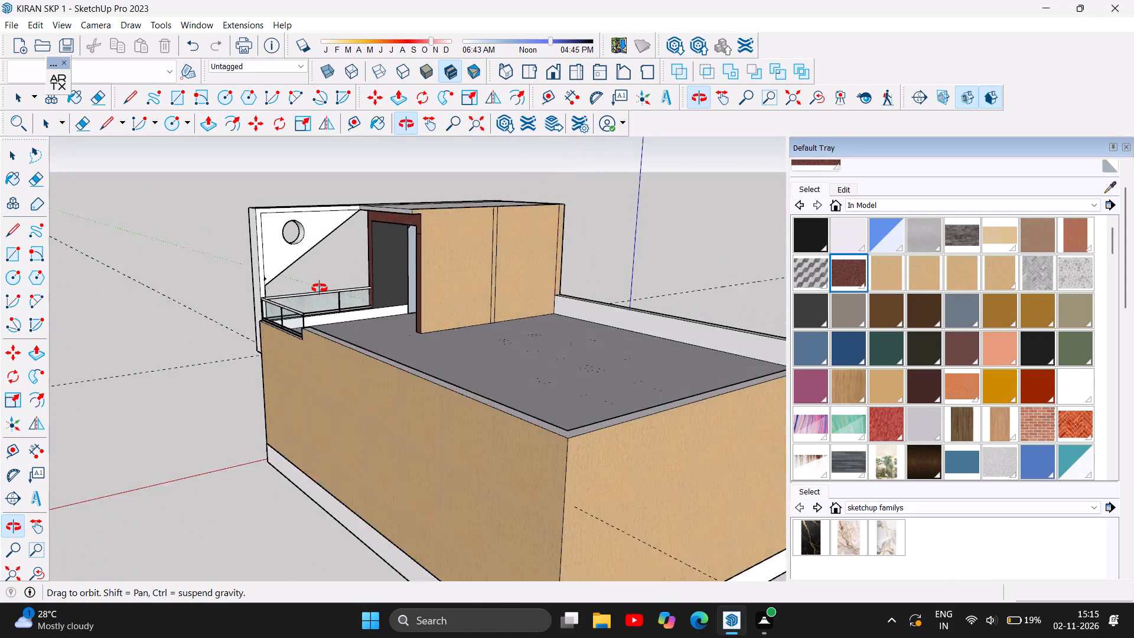
pyautogui.moveTo(320, 288); pyautogui.dragTo(875, 250)
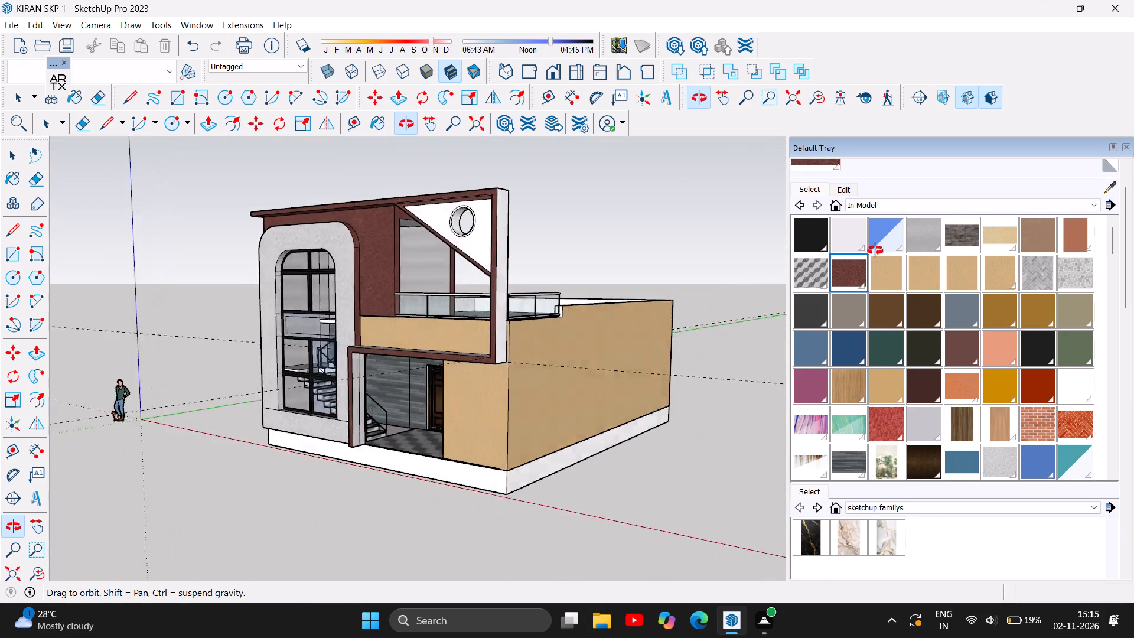
pyautogui.moveTo(875, 250); pyautogui.dragTo(987, 259)
pyautogui.moveTo(682, 270); pyautogui.dragTo(94, 338)
pyautogui.scroll(2, 291, 259)
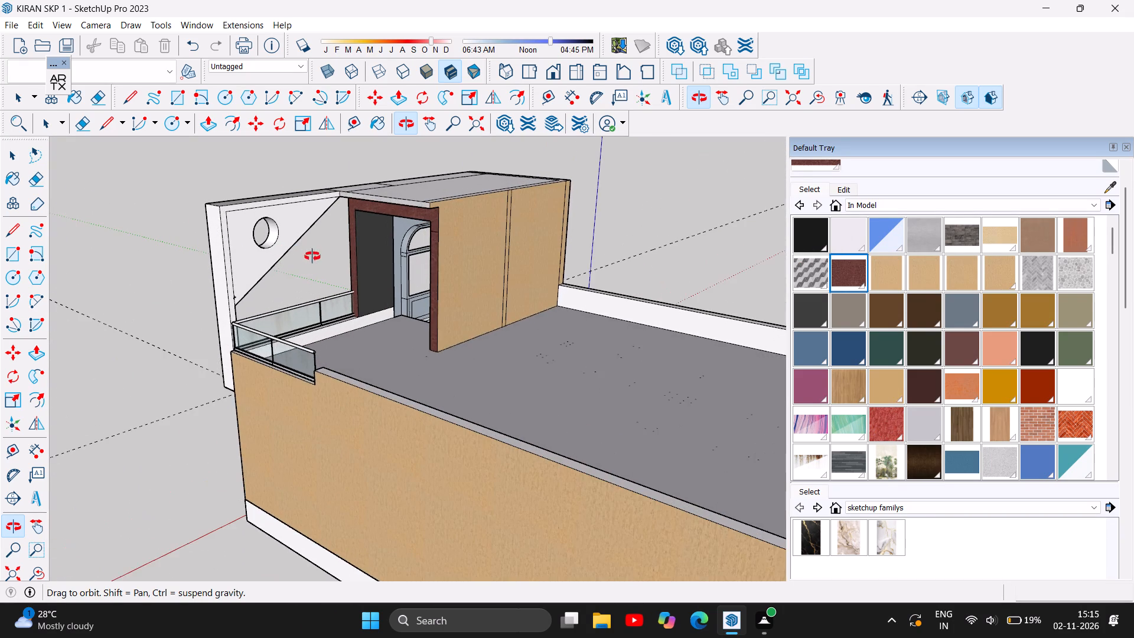
pyautogui.scroll(3, 347, 255)
pyautogui.moveTo(343, 259); pyautogui.dragTo(175, 184)
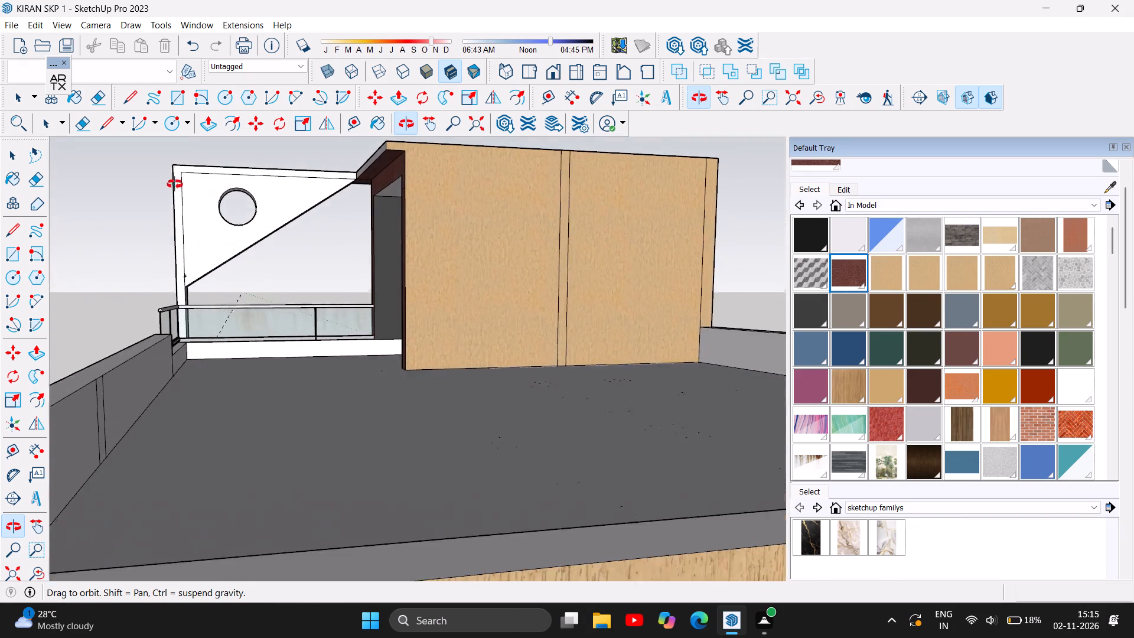
pyautogui.moveTo(175, 184); pyautogui.dragTo(340, 250)
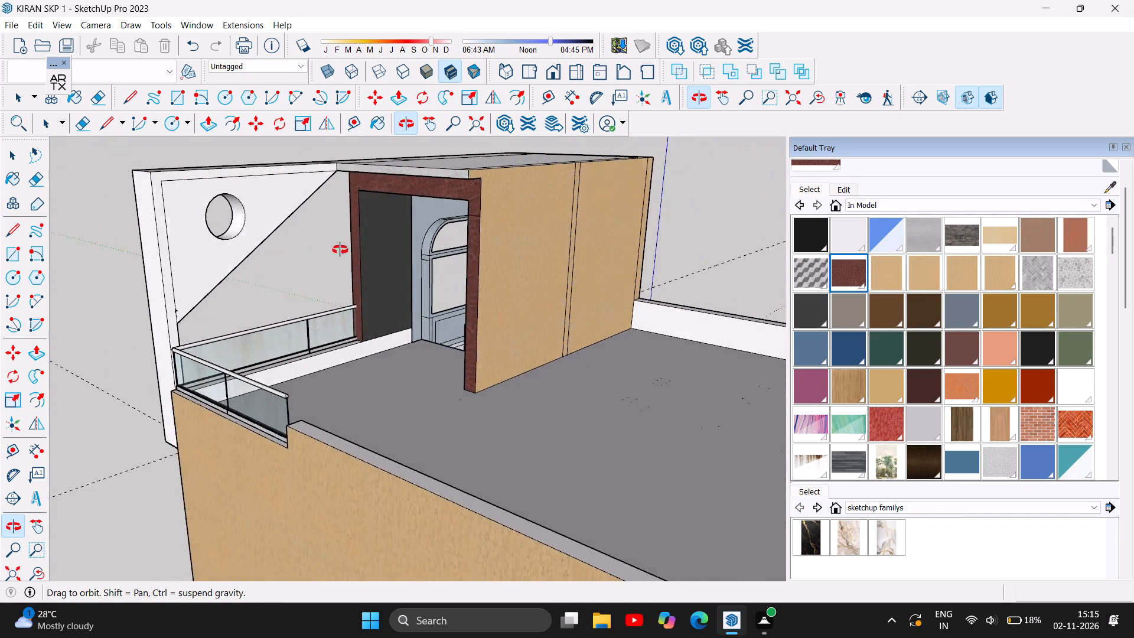
pyautogui.moveTo(340, 250); pyautogui.dragTo(466, 256)
pyautogui.moveTo(261, 265); pyautogui.dragTo(259, 216)
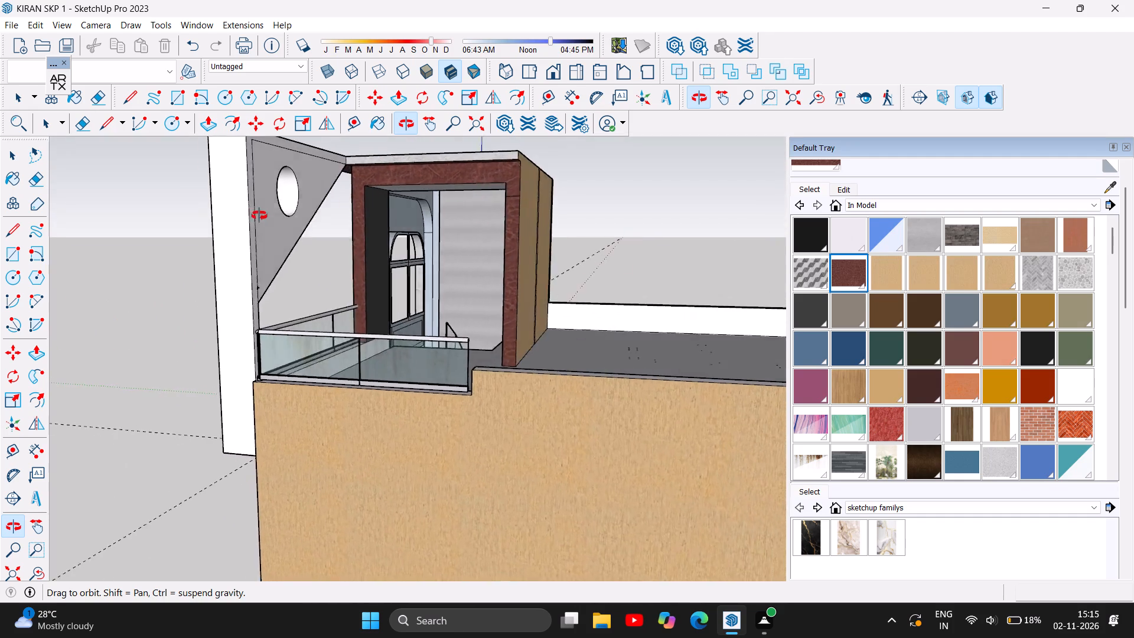
pyautogui.moveTo(259, 216); pyautogui.dragTo(251, 281)
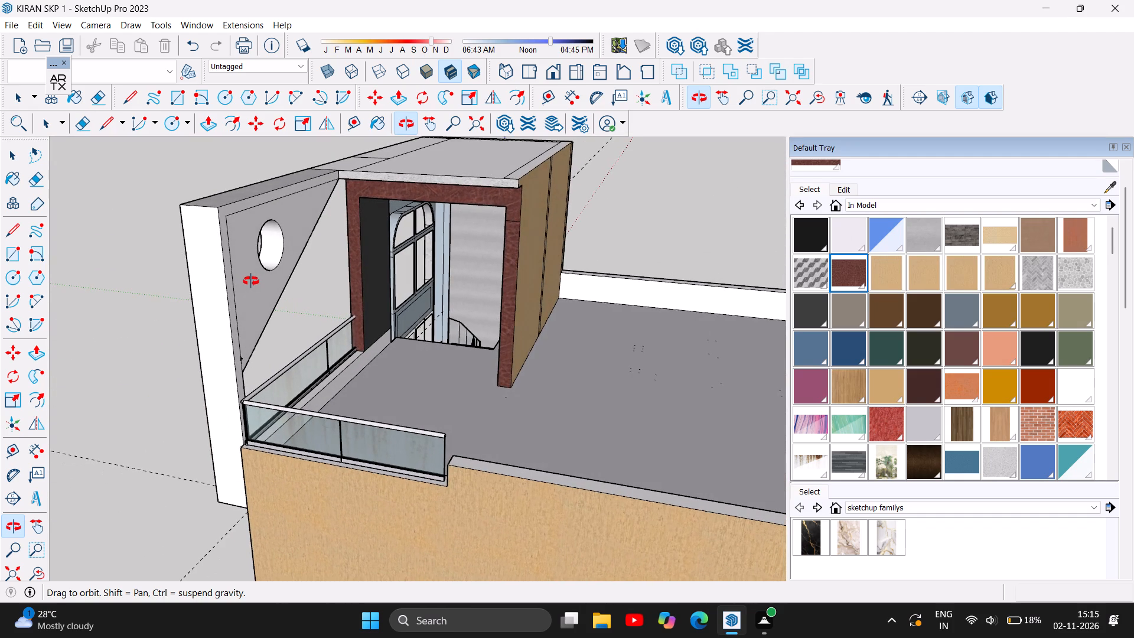
pyautogui.moveTo(251, 281); pyautogui.dragTo(312, 286)
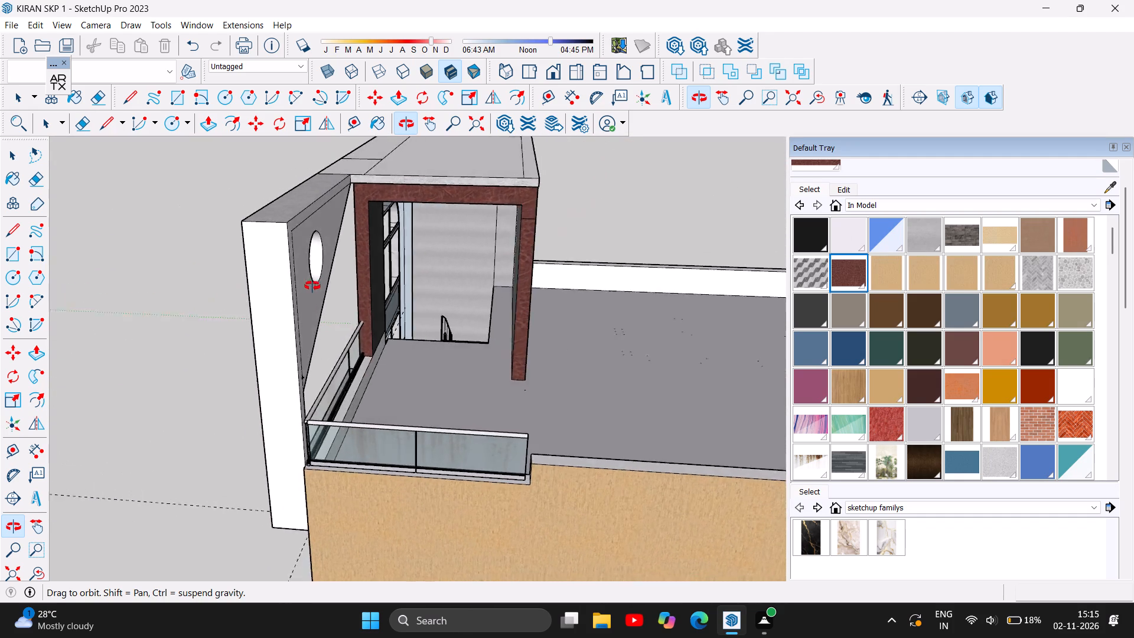
# Examine the house exterior from the terrace, front and both sides, including the entrance porch and the painted frame.
pyautogui.moveTo(312, 286); pyautogui.dragTo(442, 274)
pyautogui.moveTo(212, 291); pyautogui.dragTo(556, 268)
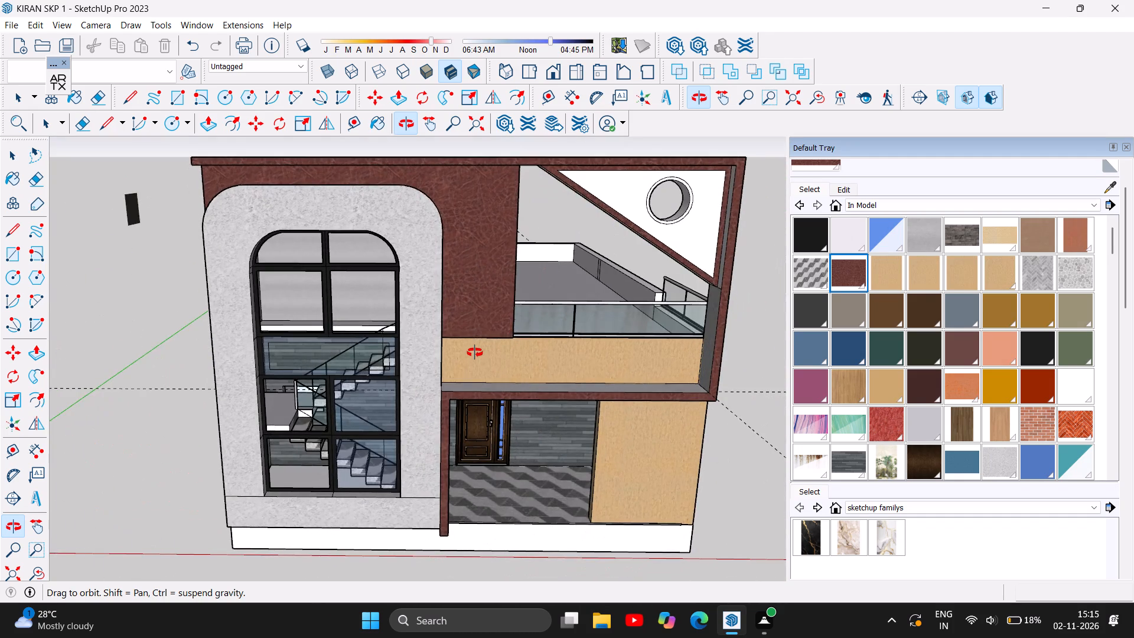
pyautogui.scroll(-5, 475, 353)
pyautogui.moveTo(591, 385); pyautogui.dragTo(520, 303)
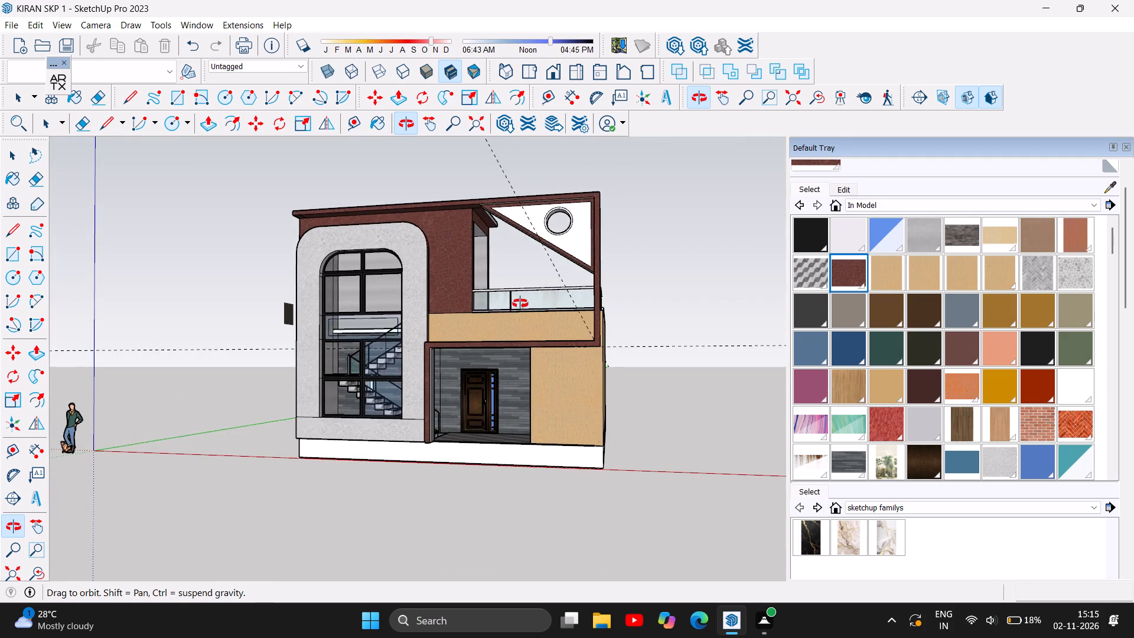
pyautogui.moveTo(347, 470); pyautogui.dragTo(579, 480)
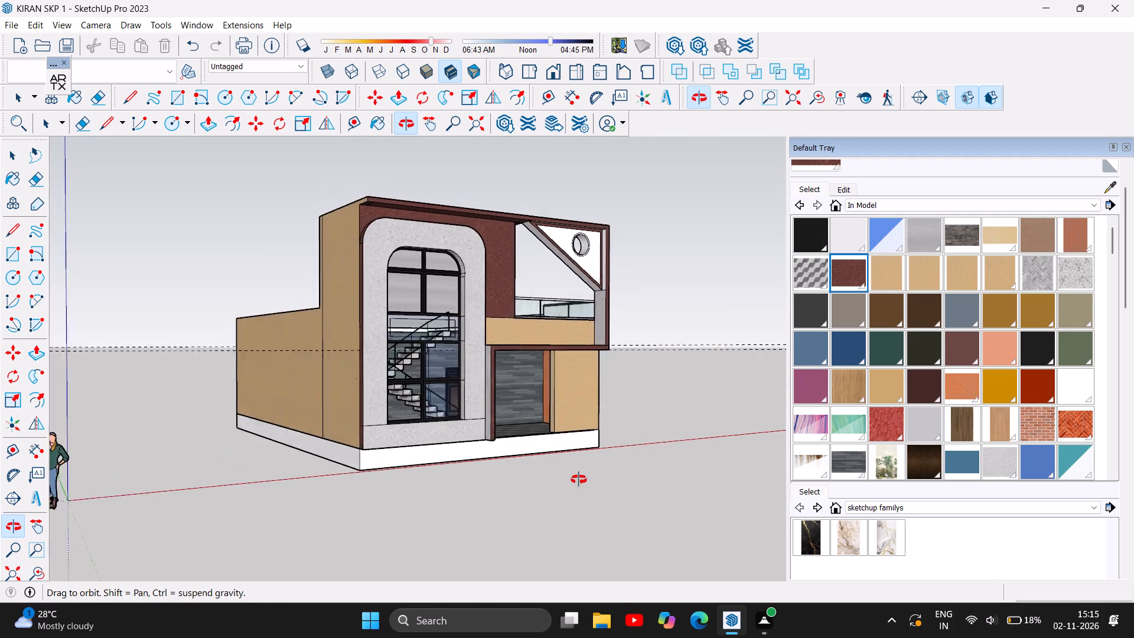
pyautogui.moveTo(579, 480); pyautogui.dragTo(270, 483)
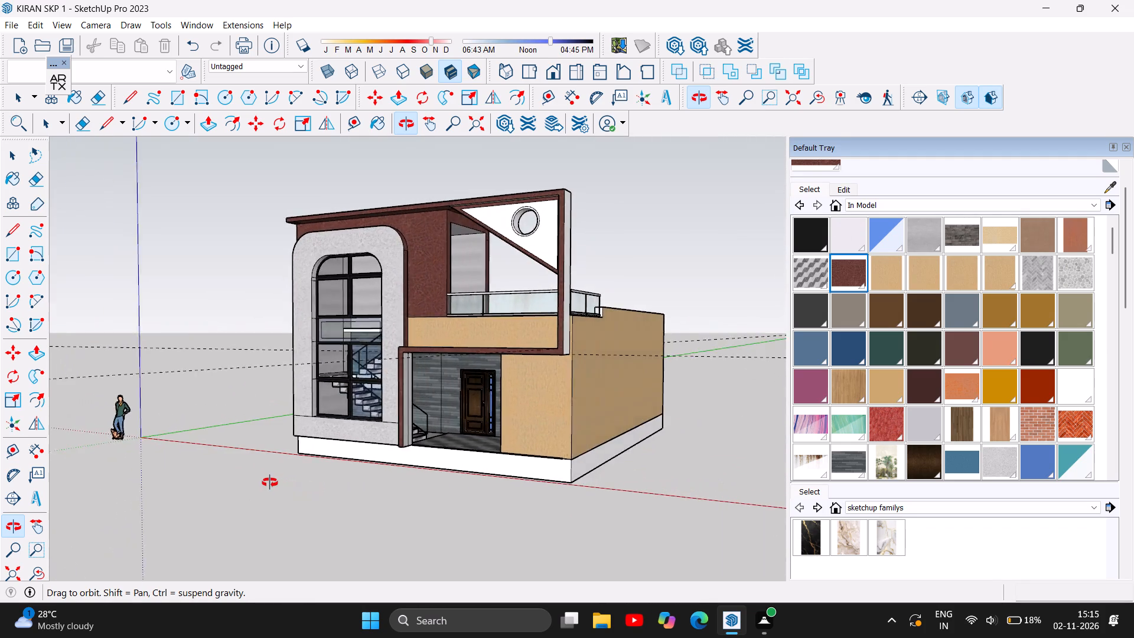
pyautogui.moveTo(270, 483); pyautogui.dragTo(404, 472)
pyautogui.scroll(4, 506, 416)
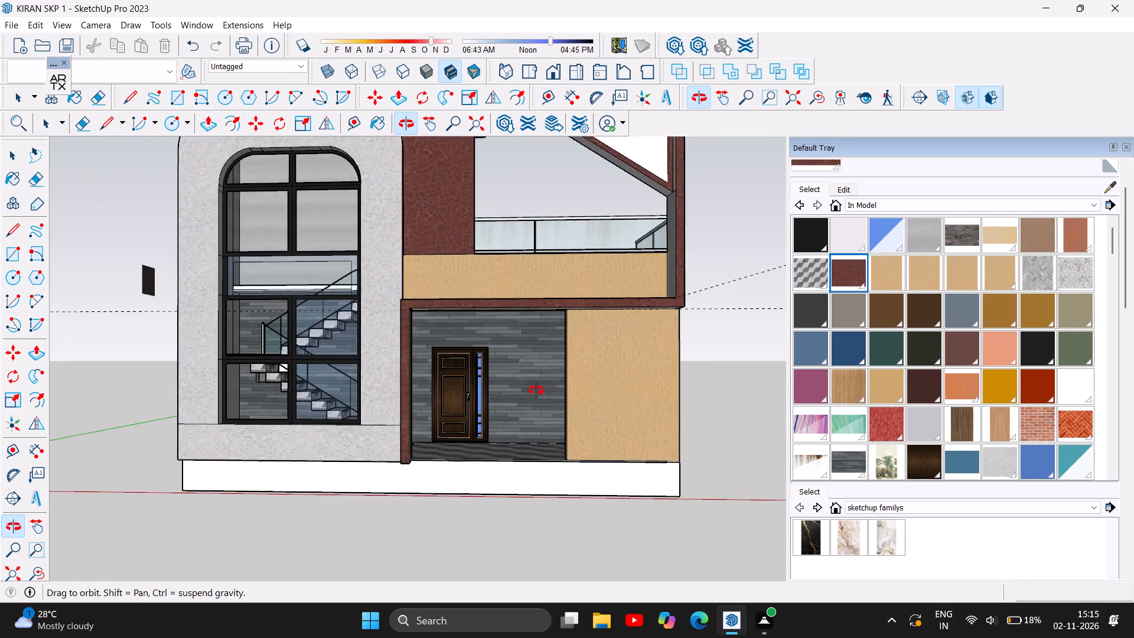
pyautogui.scroll(3, 539, 388)
pyautogui.moveTo(435, 337); pyautogui.dragTo(343, 380)
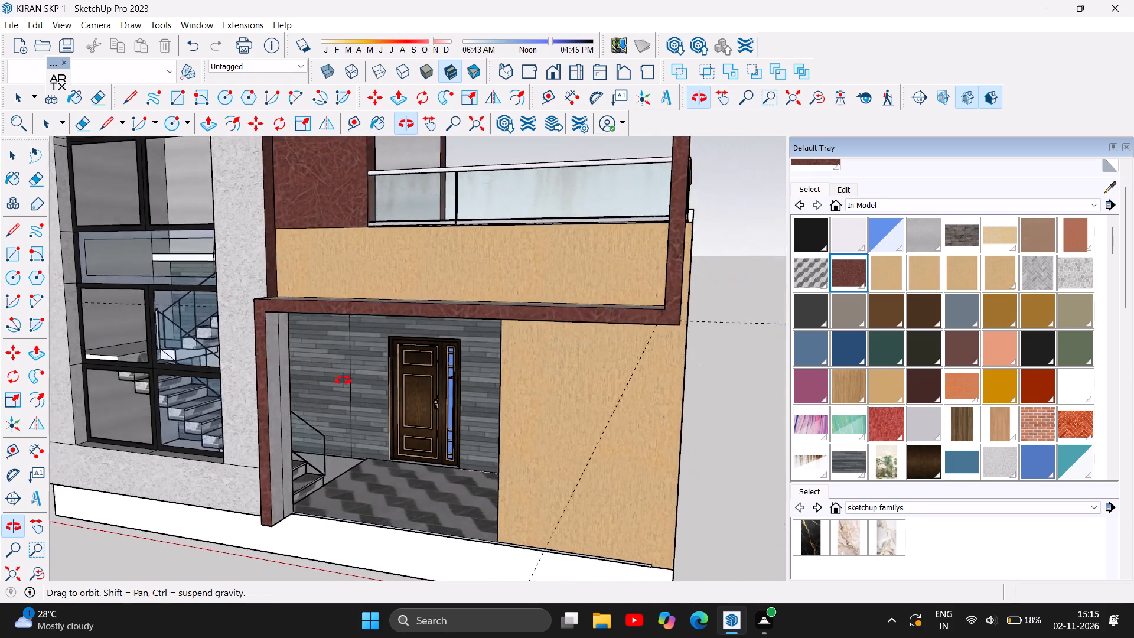
pyautogui.moveTo(343, 380); pyautogui.dragTo(258, 391)
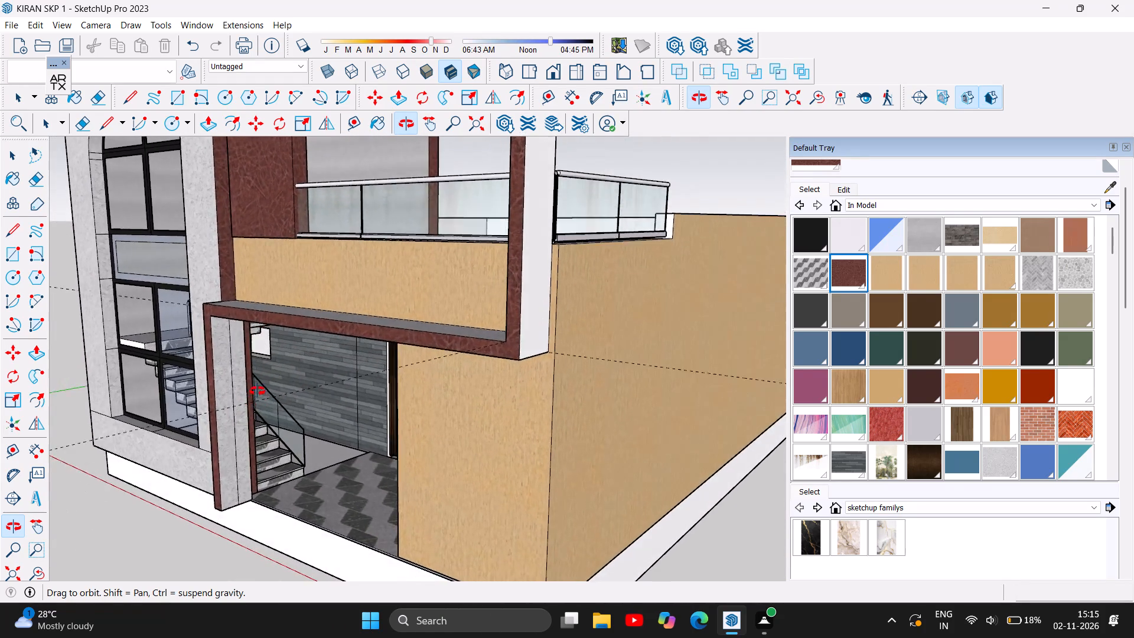
pyautogui.moveTo(258, 391); pyautogui.dragTo(136, 338)
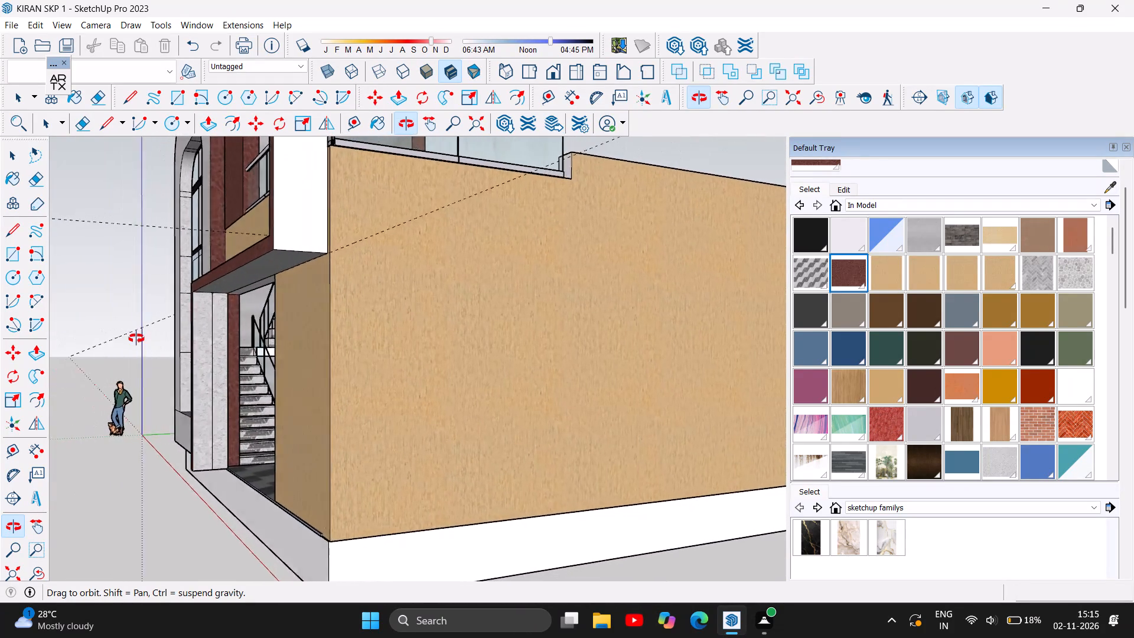
pyautogui.moveTo(136, 338); pyautogui.dragTo(134, 343)
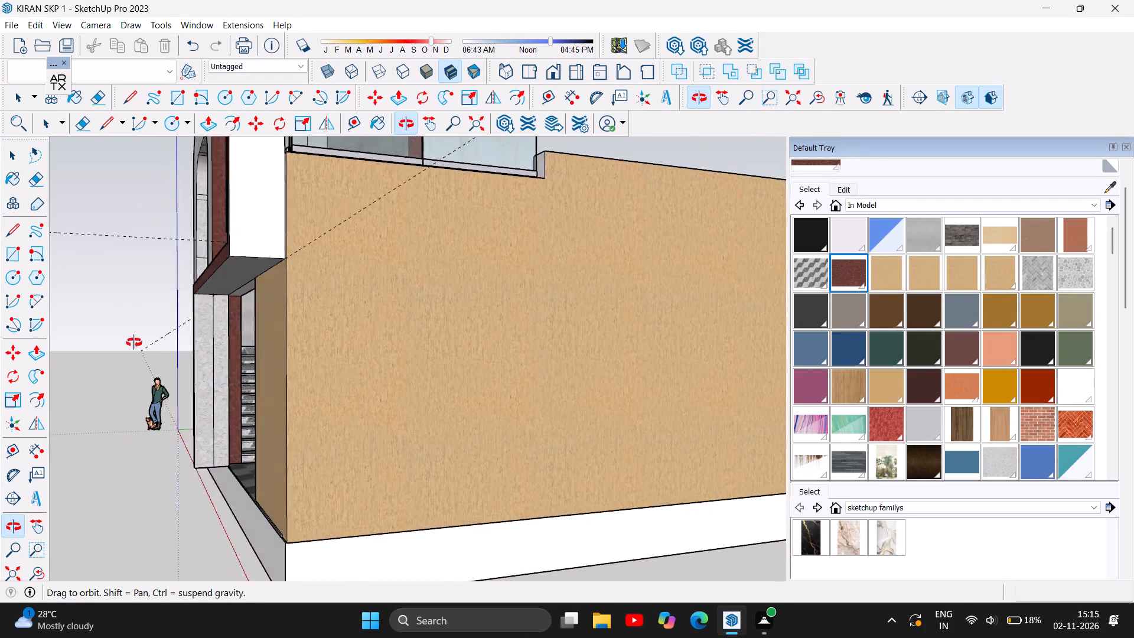
pyautogui.moveTo(134, 343); pyautogui.dragTo(470, 376)
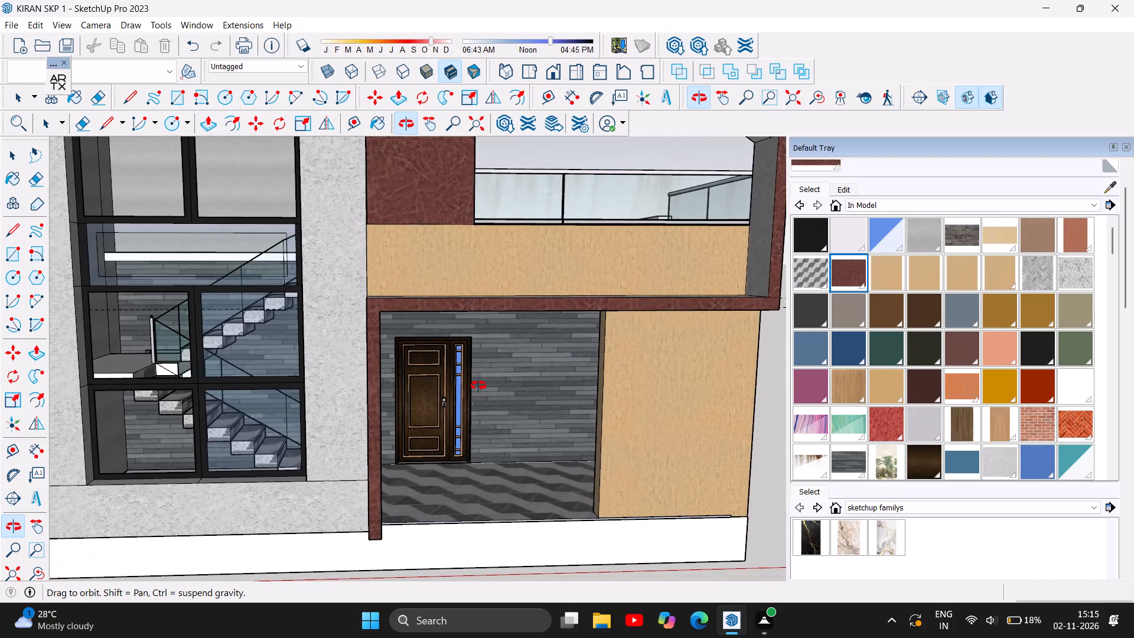
pyautogui.scroll(-4, 460, 385)
pyautogui.scroll(-2, 398, 461)
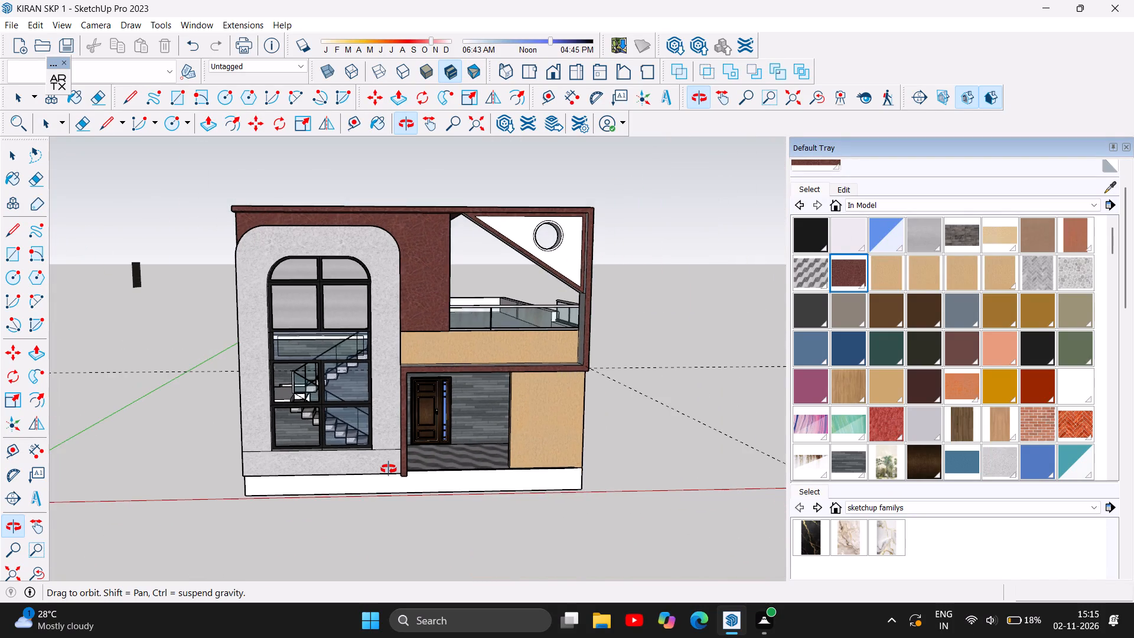
pyautogui.scroll(-2, 389, 469)
pyautogui.moveTo(442, 470); pyautogui.dragTo(409, 472)
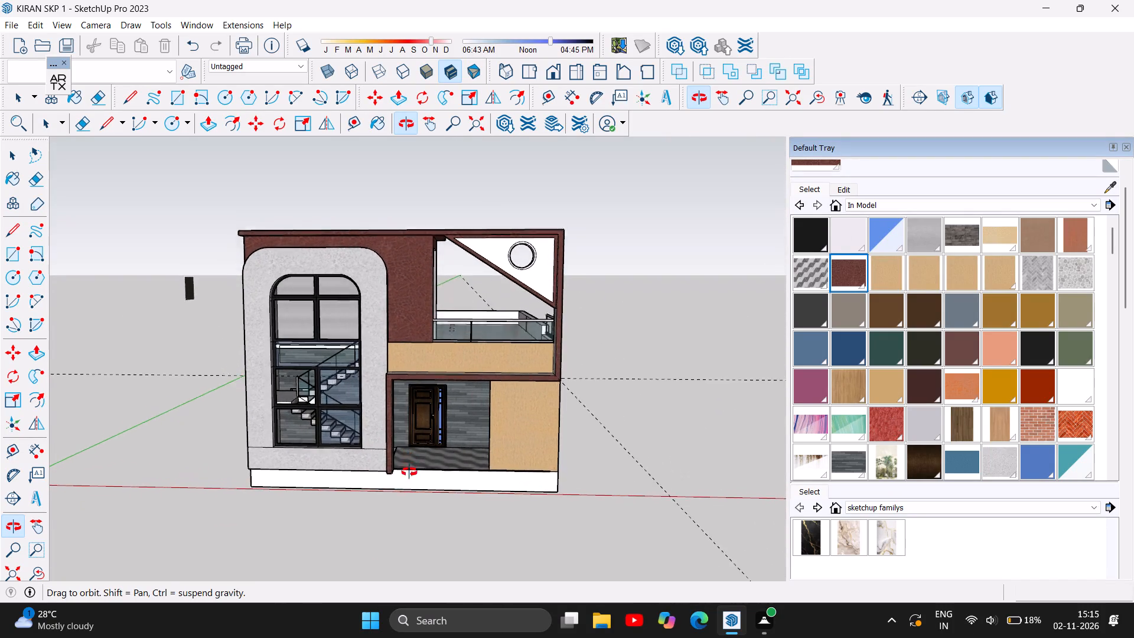
pyautogui.moveTo(409, 472); pyautogui.dragTo(411, 490)
# Paint the ring around the circular opening and the border of the triangular terrace panel with the tan wall material.
pyautogui.scroll(6, 552, 252)
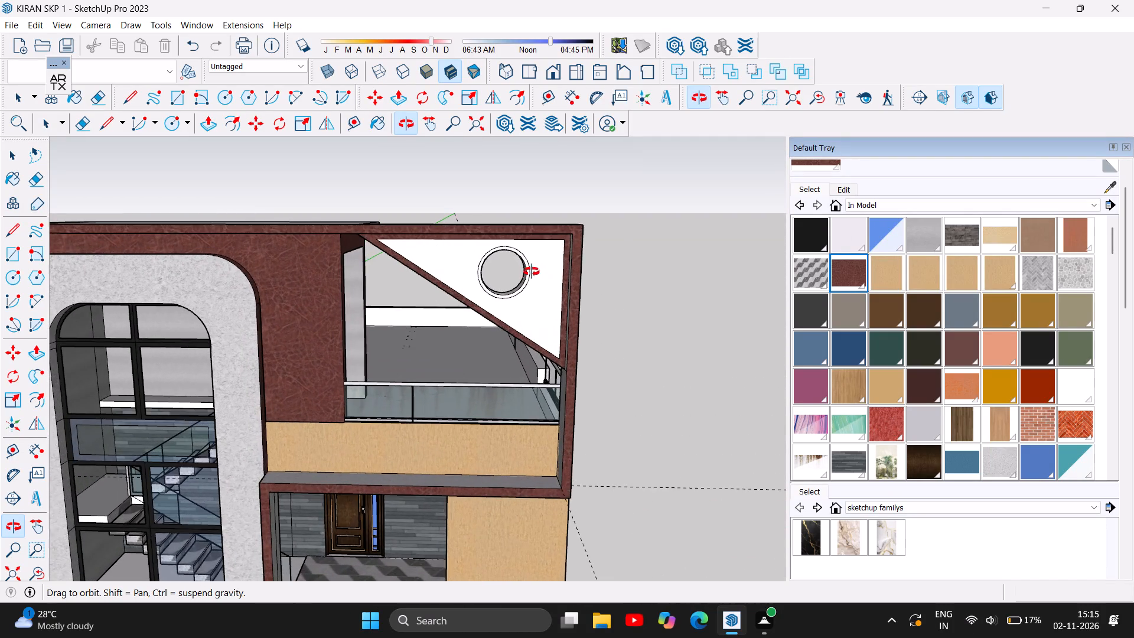
pyautogui.scroll(5, 526, 272)
pyautogui.scroll(-2, 488, 281)
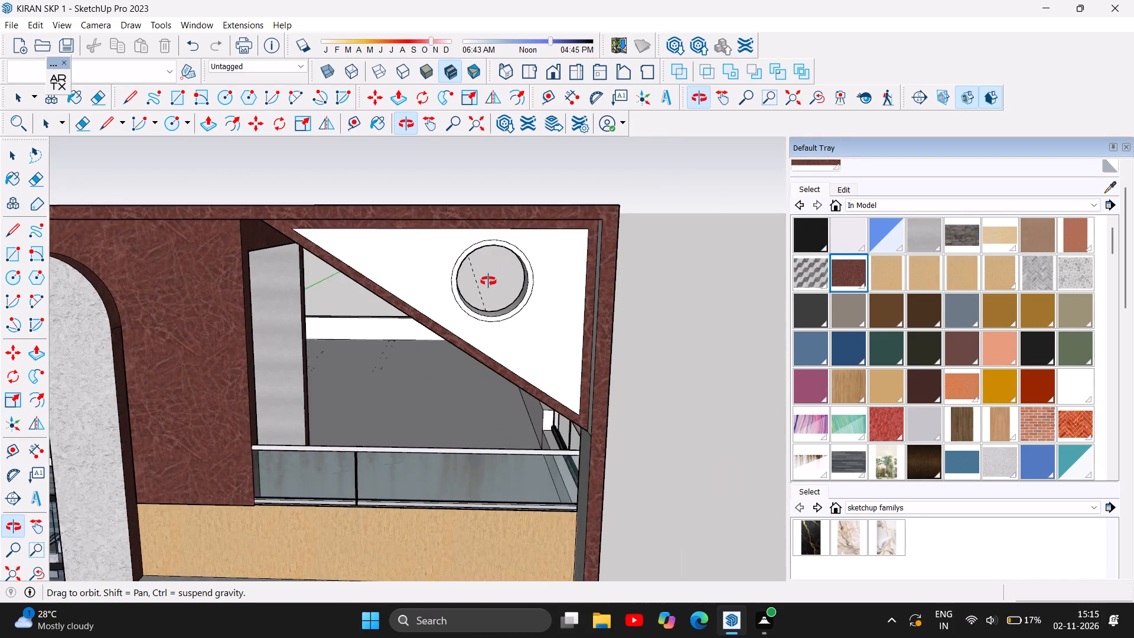
pyautogui.scroll(-1, 488, 281)
pyautogui.scroll(5, 524, 270)
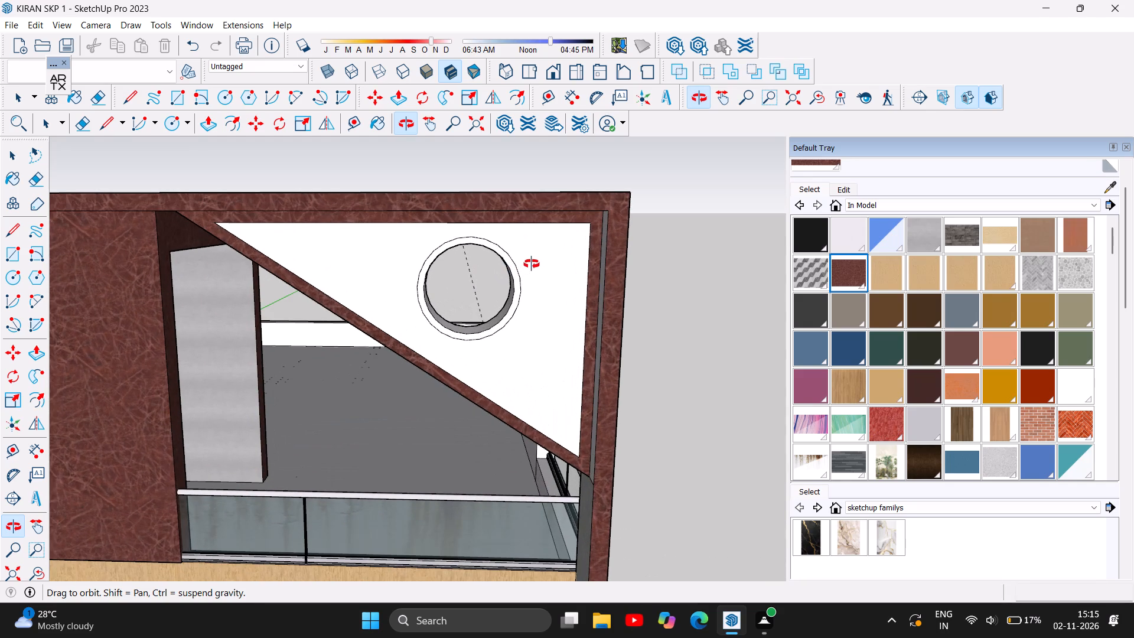
pyautogui.click(999, 282)
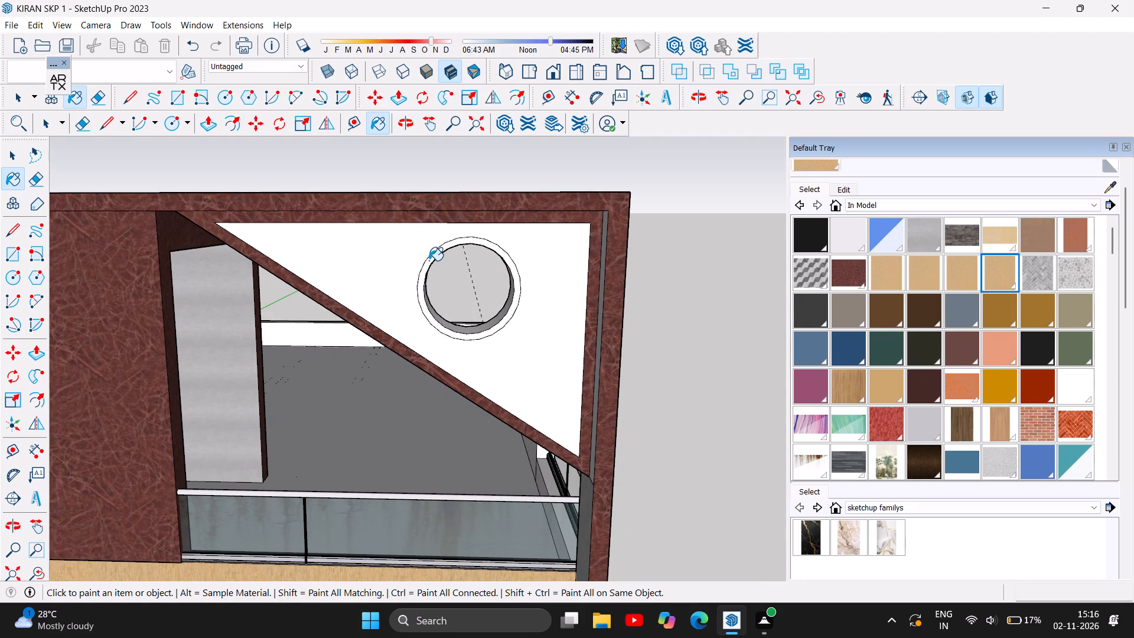
pyautogui.click(429, 261)
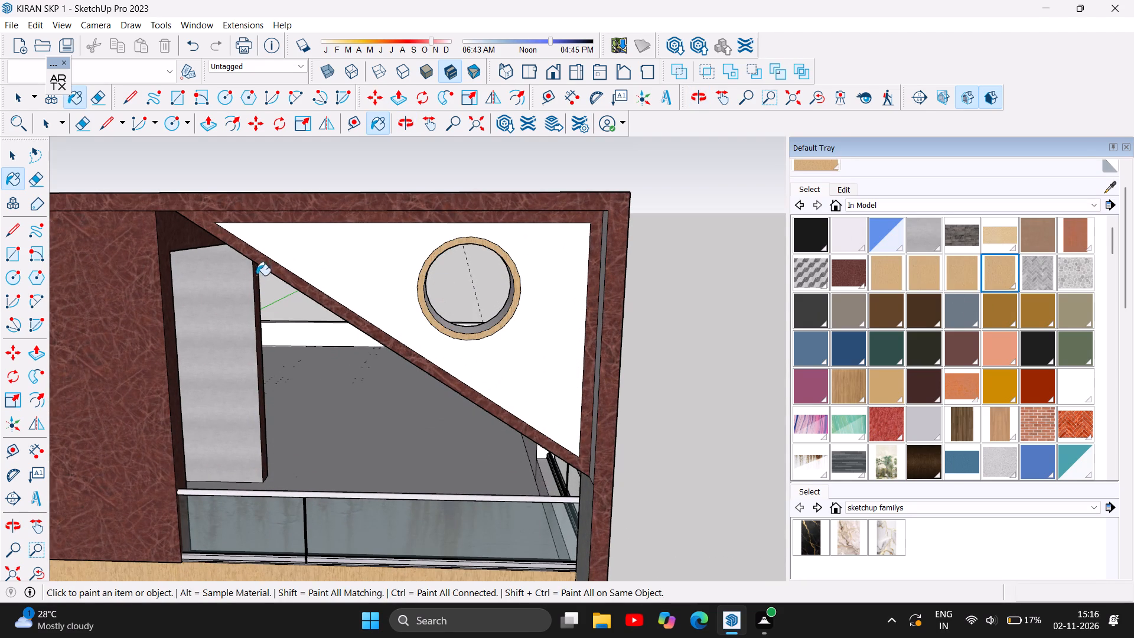
pyautogui.click(243, 255)
pyautogui.click(250, 253)
# Paint the face of the triangular terrace panel with the red brick material from the model's materials.
pyautogui.scroll(-3, 491, 275)
pyautogui.scroll(-1, 545, 289)
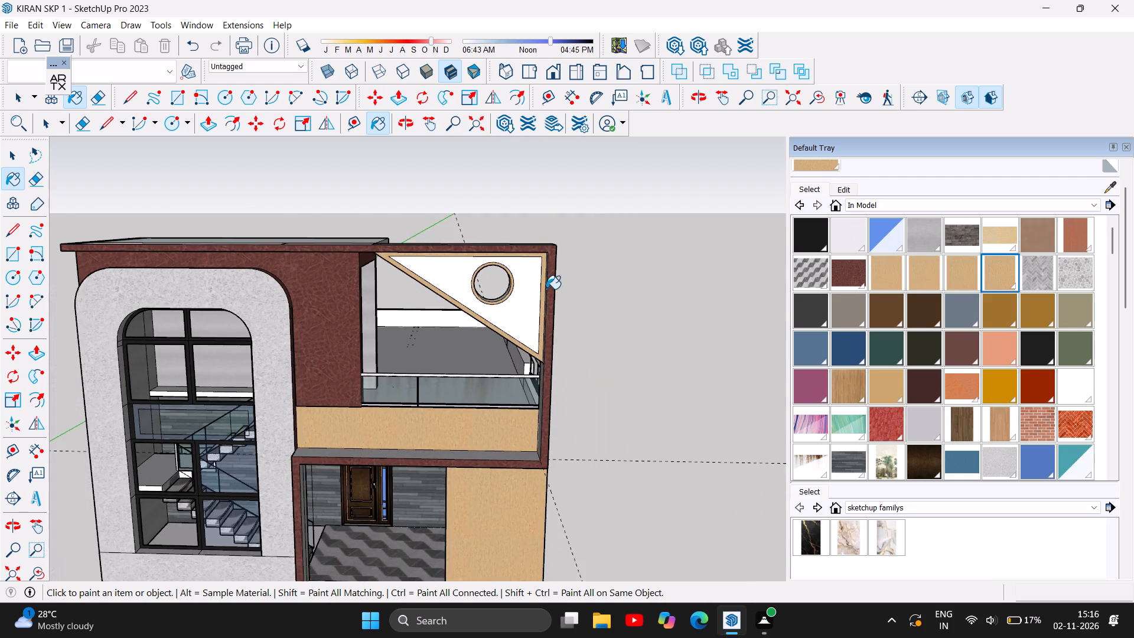
pyautogui.scroll(-2, 546, 289)
pyautogui.scroll(1, 690, 391)
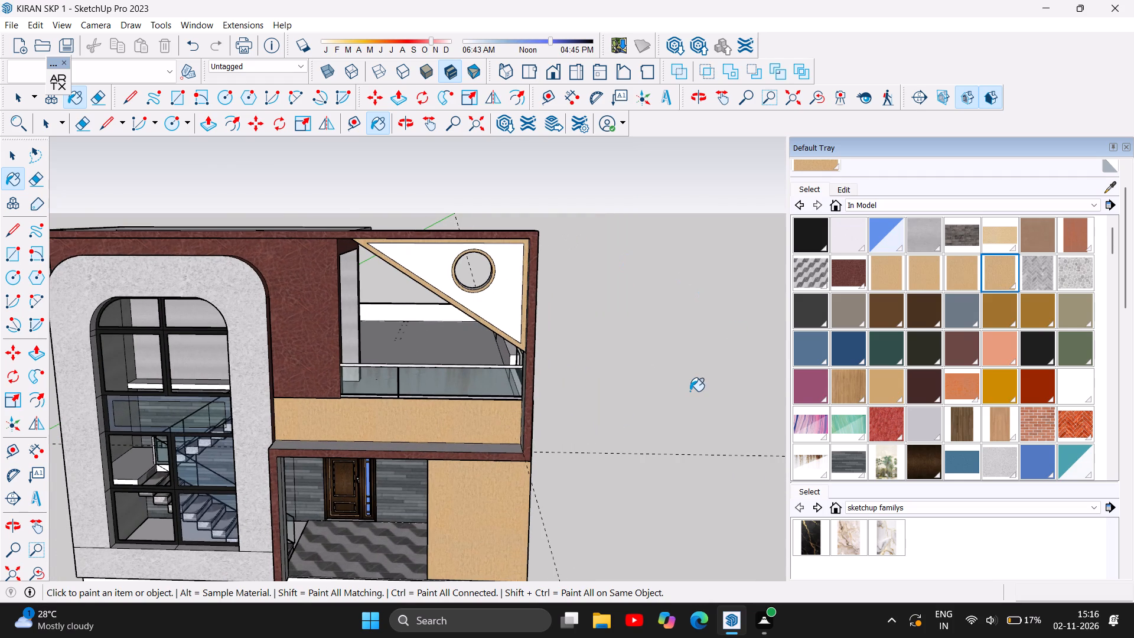
pyautogui.scroll(-2, 1015, 438)
pyautogui.click(1042, 387)
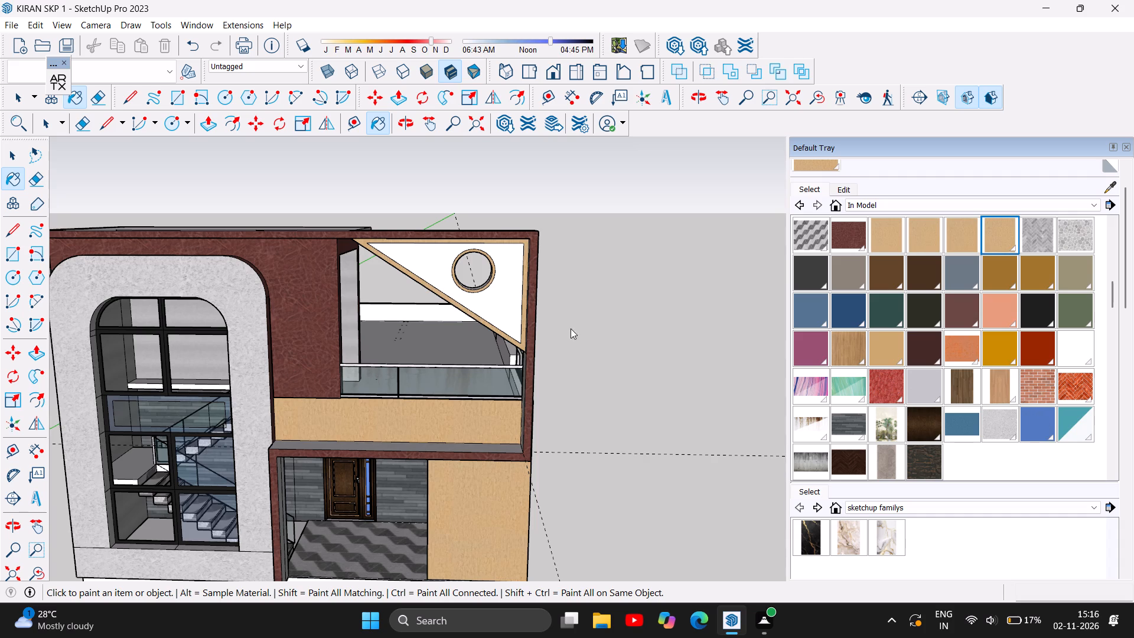
pyautogui.click(442, 265)
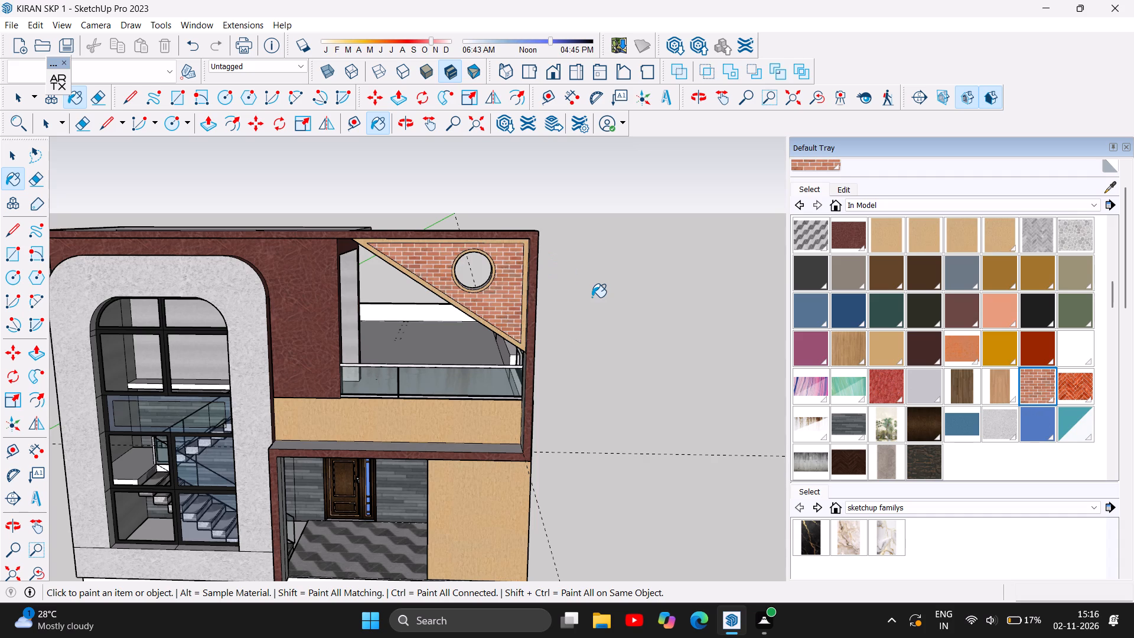
# Paint the terrace parapet front, the ground-floor wall beside the porch and the upper front wall with the same red brick.
pyautogui.scroll(-4, 592, 297)
pyautogui.scroll(4, 574, 401)
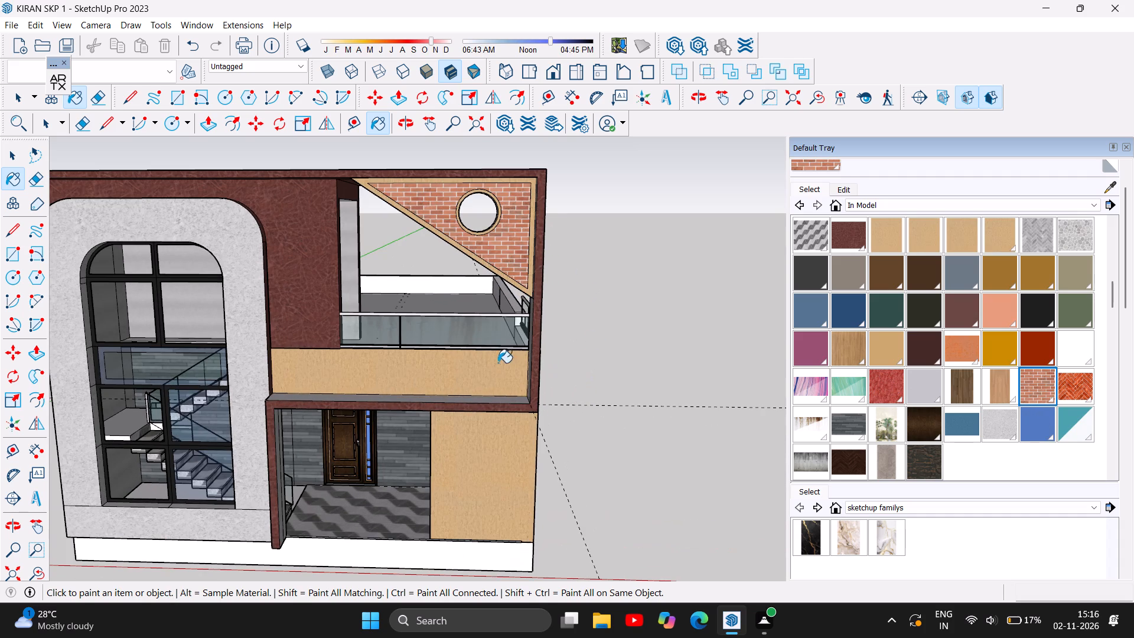
pyautogui.click(487, 362)
pyautogui.scroll(-3, 612, 314)
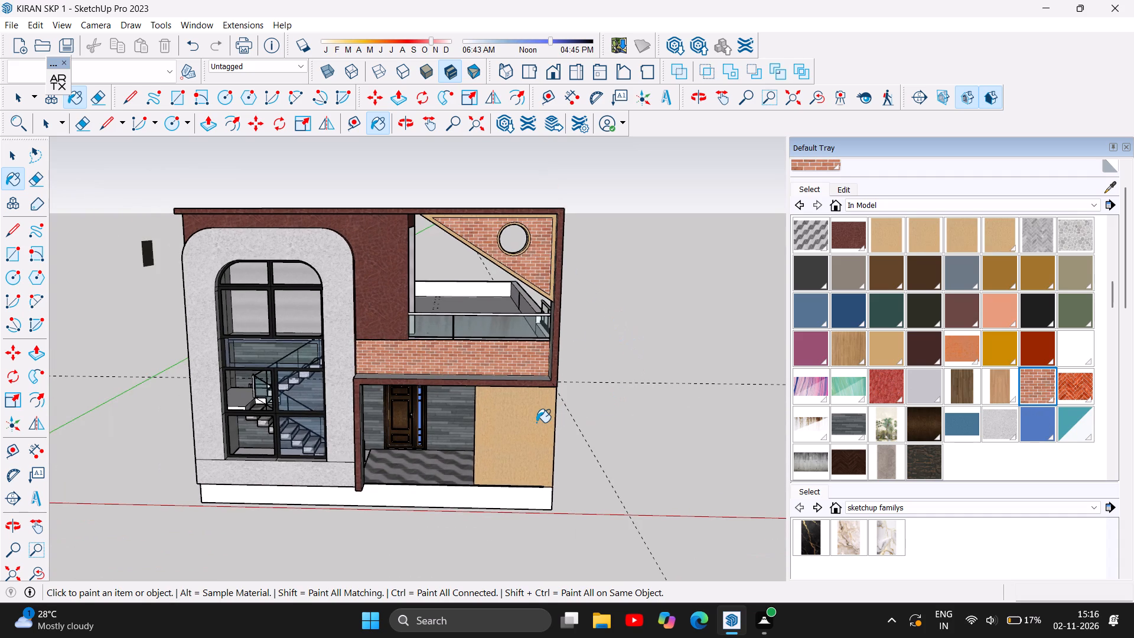
pyautogui.click(536, 422)
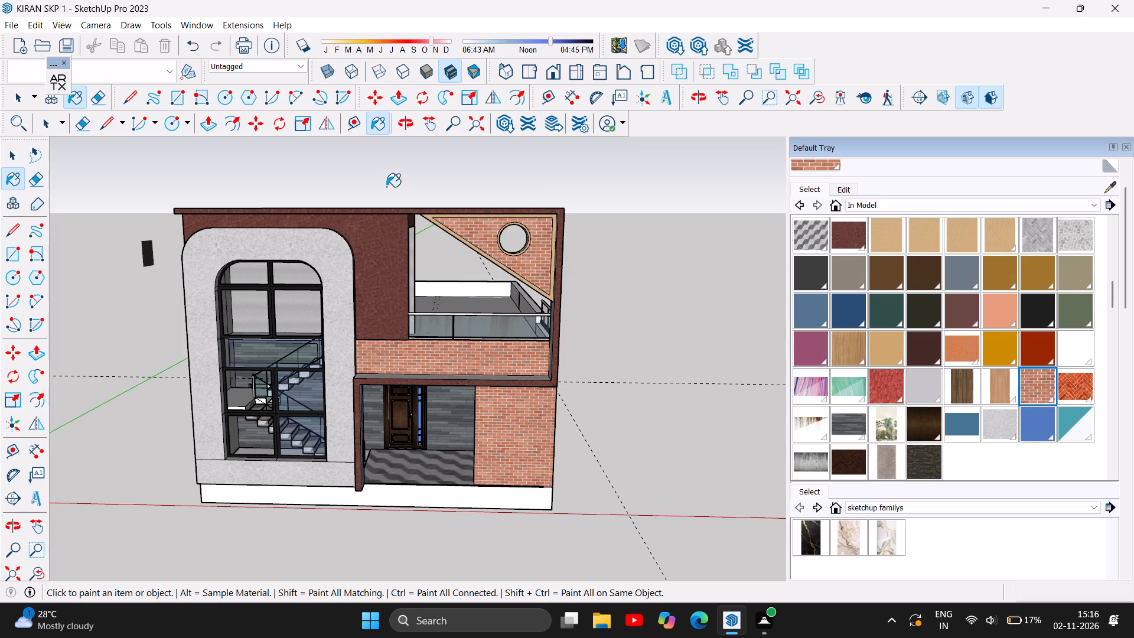
pyautogui.click(395, 256)
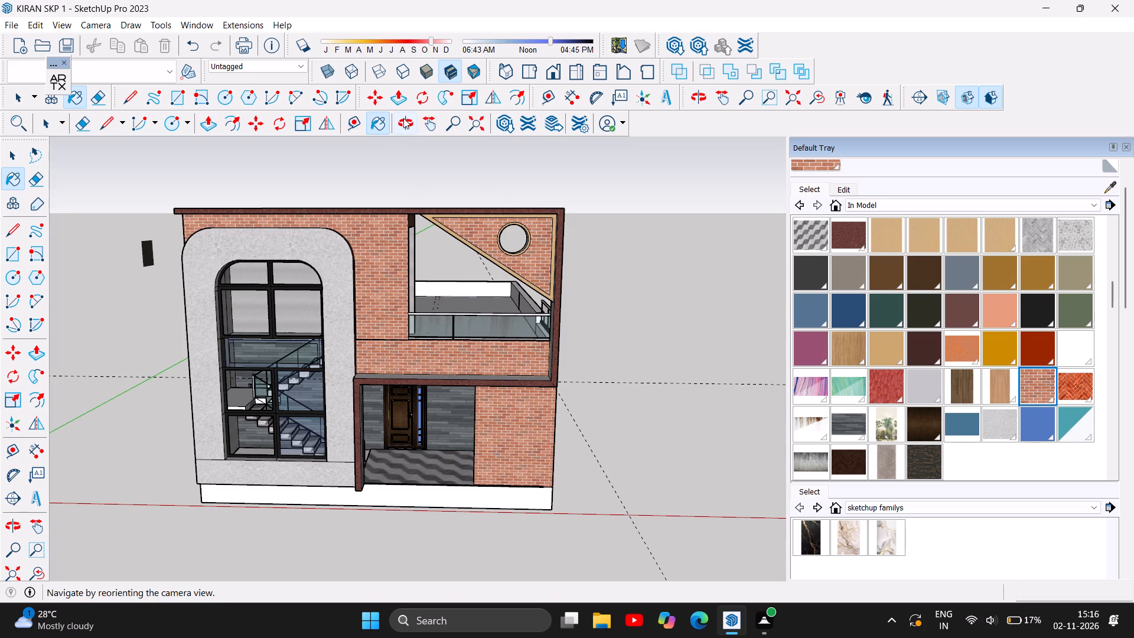
# Paint the inner side of the frame's vertical post, below and beside the triangular panel, with the red brick material.
pyautogui.click(403, 118)
pyautogui.moveTo(536, 307); pyautogui.dragTo(537, 303)
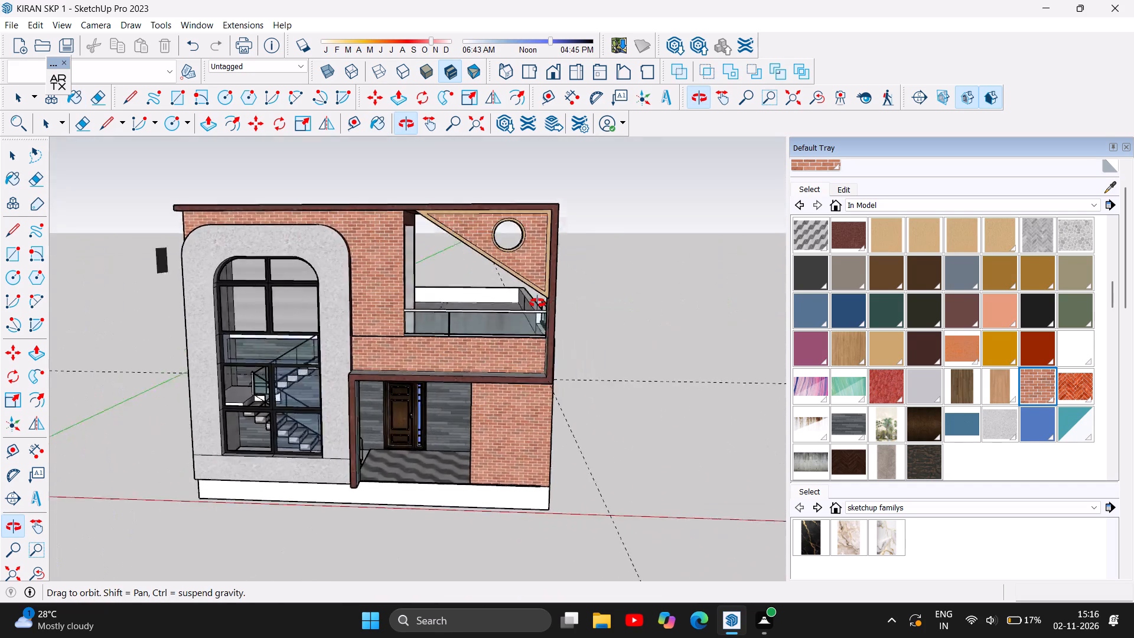
pyautogui.moveTo(537, 303); pyautogui.dragTo(703, 360)
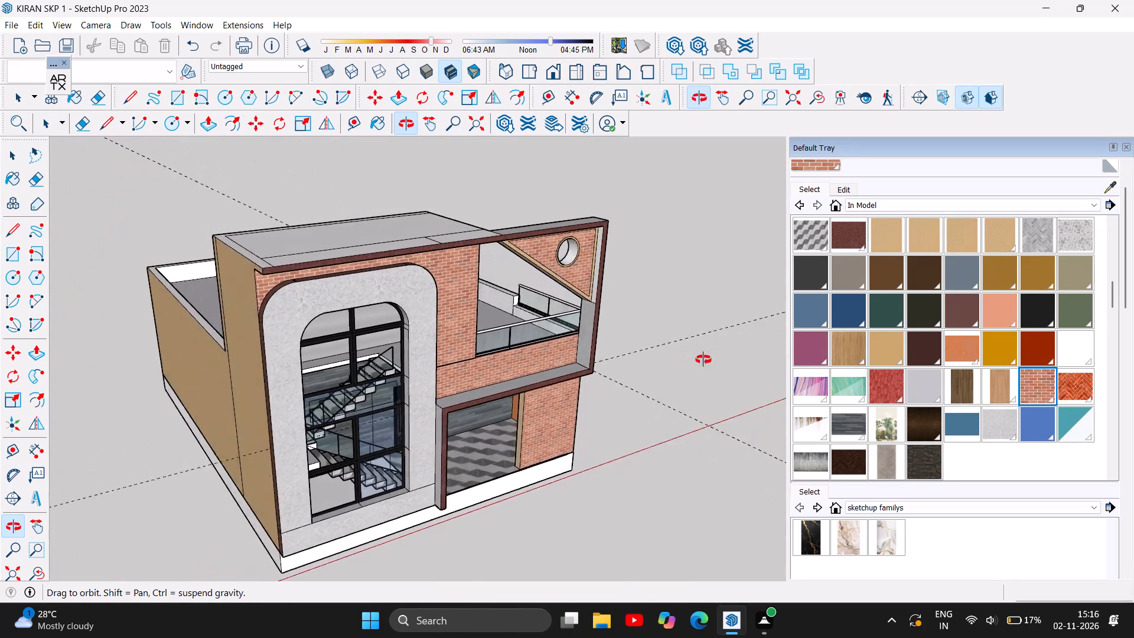
pyautogui.moveTo(703, 360); pyautogui.dragTo(774, 289)
pyautogui.scroll(5, 561, 239)
pyautogui.scroll(4, 562, 313)
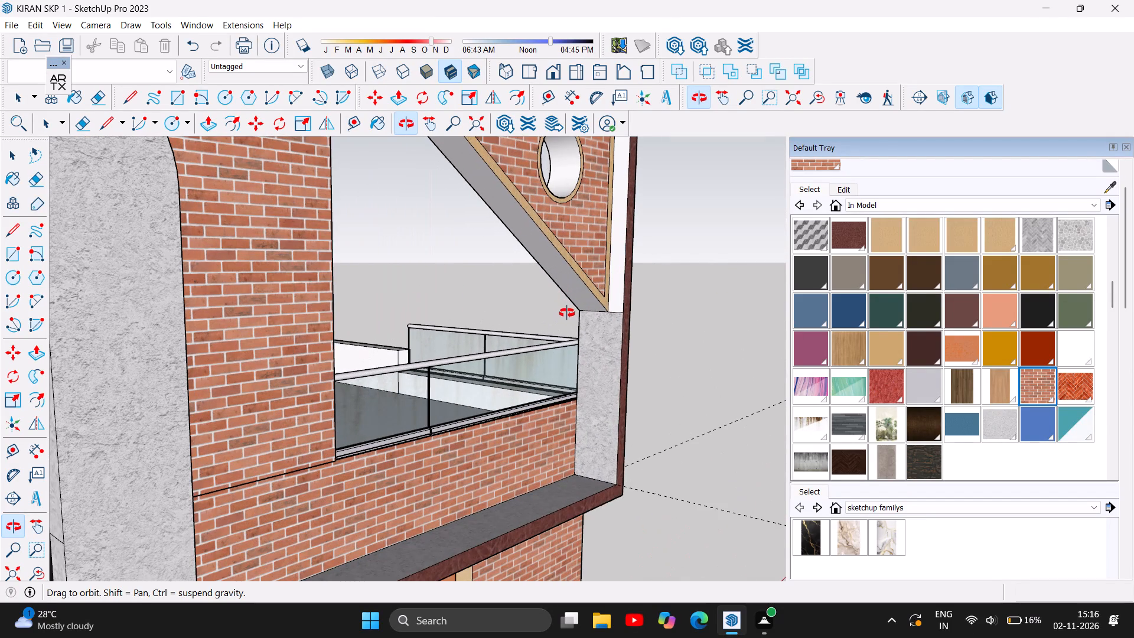
pyautogui.click(1044, 395)
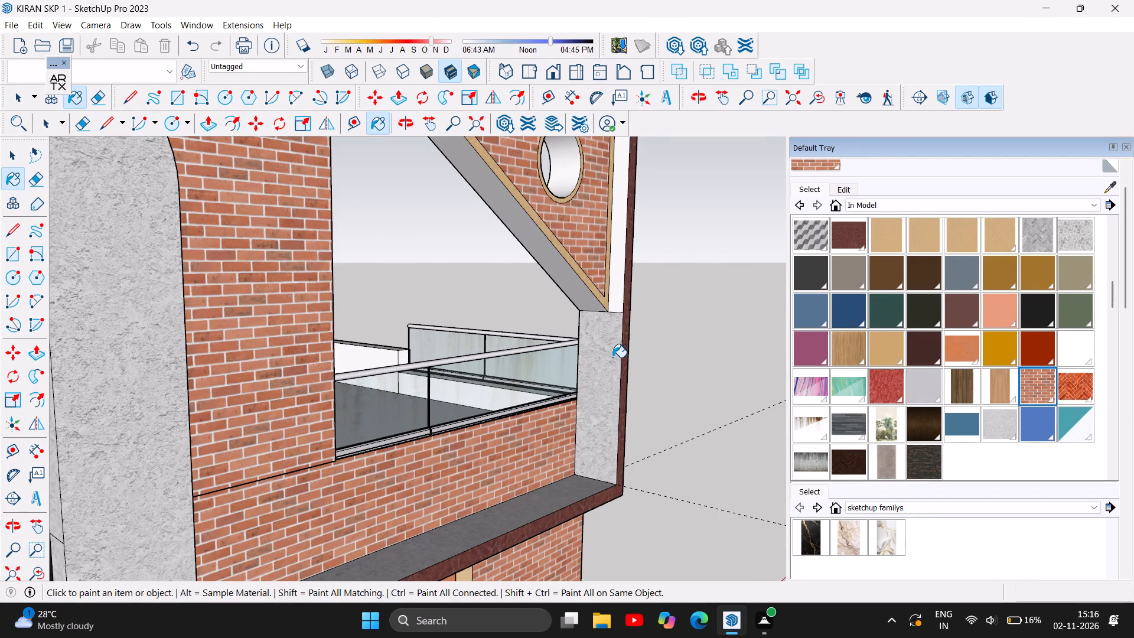
pyautogui.click(612, 357)
pyautogui.click(621, 264)
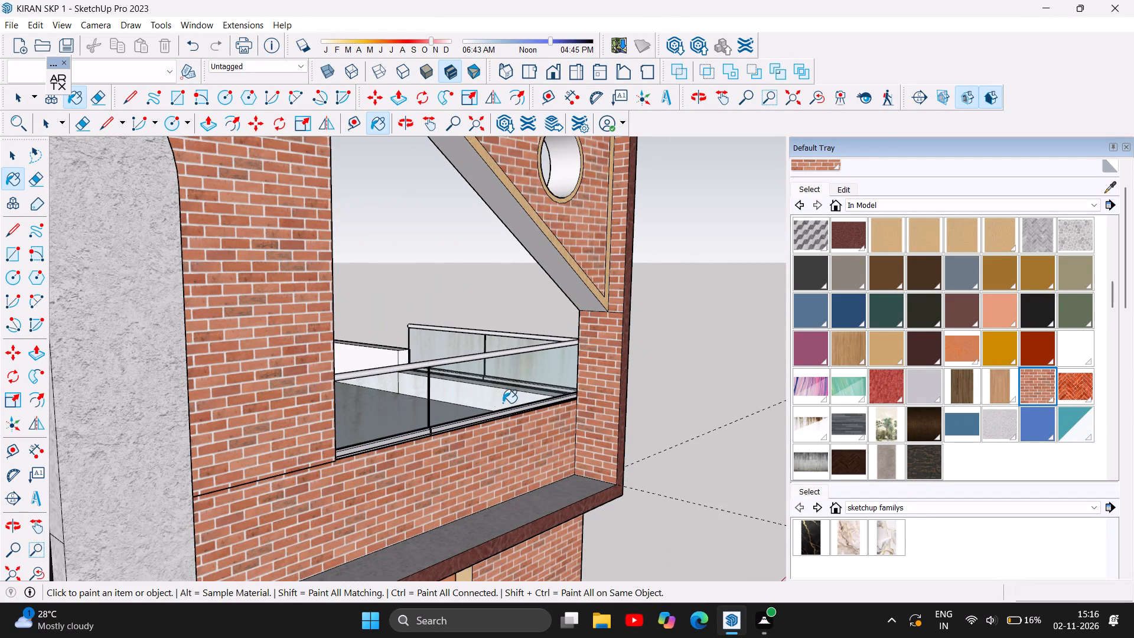
# Examine the brick-clad facade from an angle and from the front.
pyautogui.scroll(-9, 494, 406)
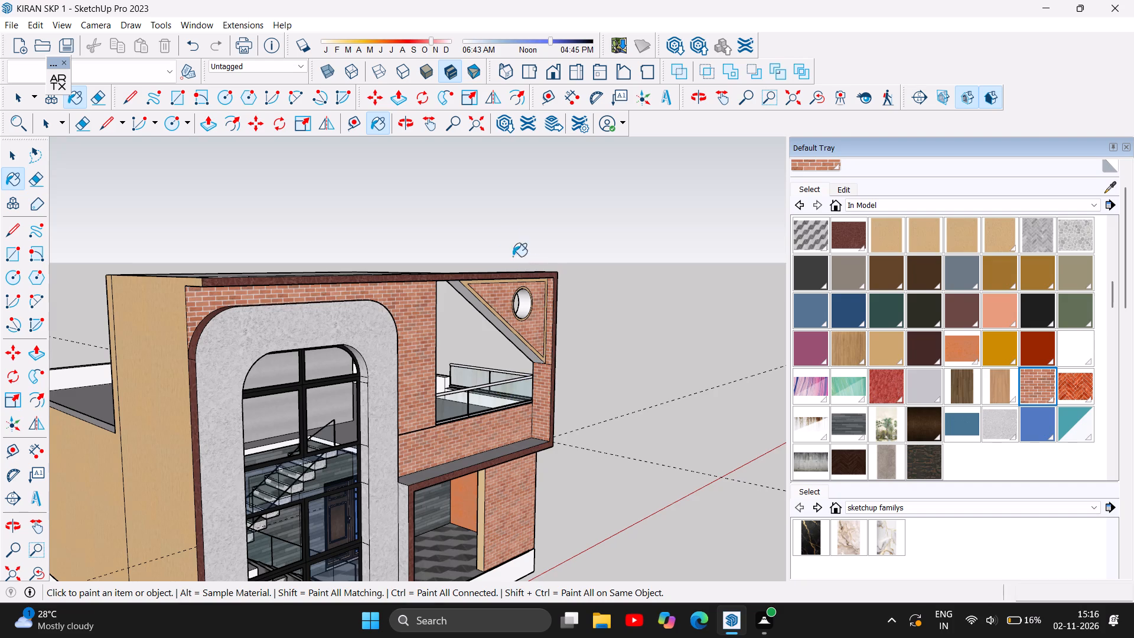
pyautogui.click(402, 123)
pyautogui.moveTo(604, 360); pyautogui.dragTo(413, 316)
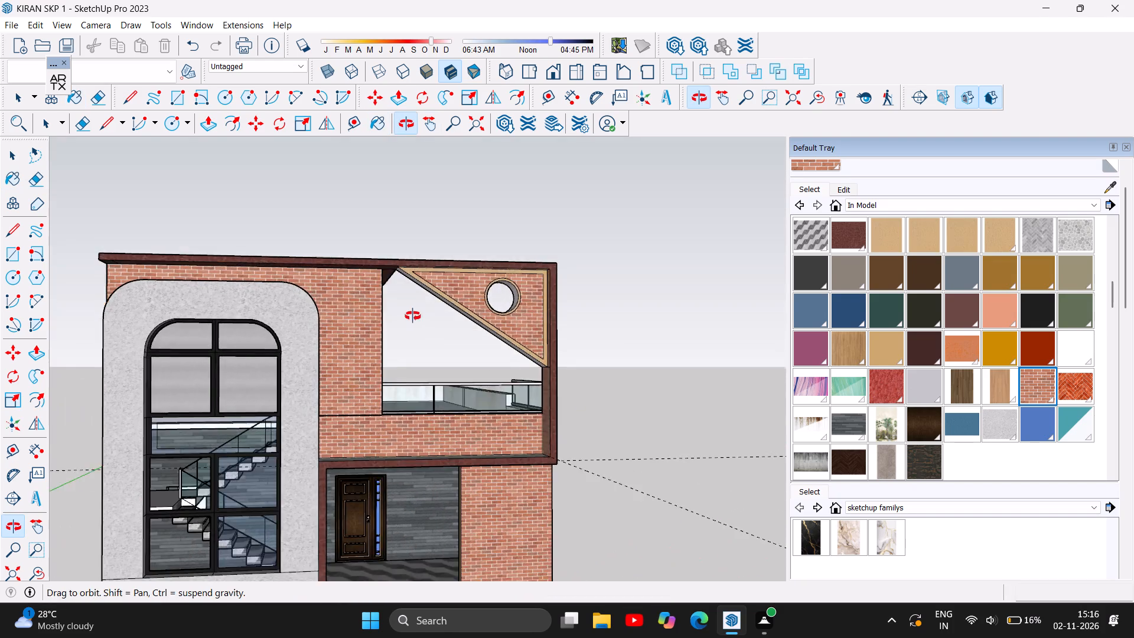
pyautogui.moveTo(413, 316); pyautogui.dragTo(385, 323)
pyautogui.scroll(-4, 418, 318)
pyautogui.moveTo(411, 378); pyautogui.dragTo(408, 398)
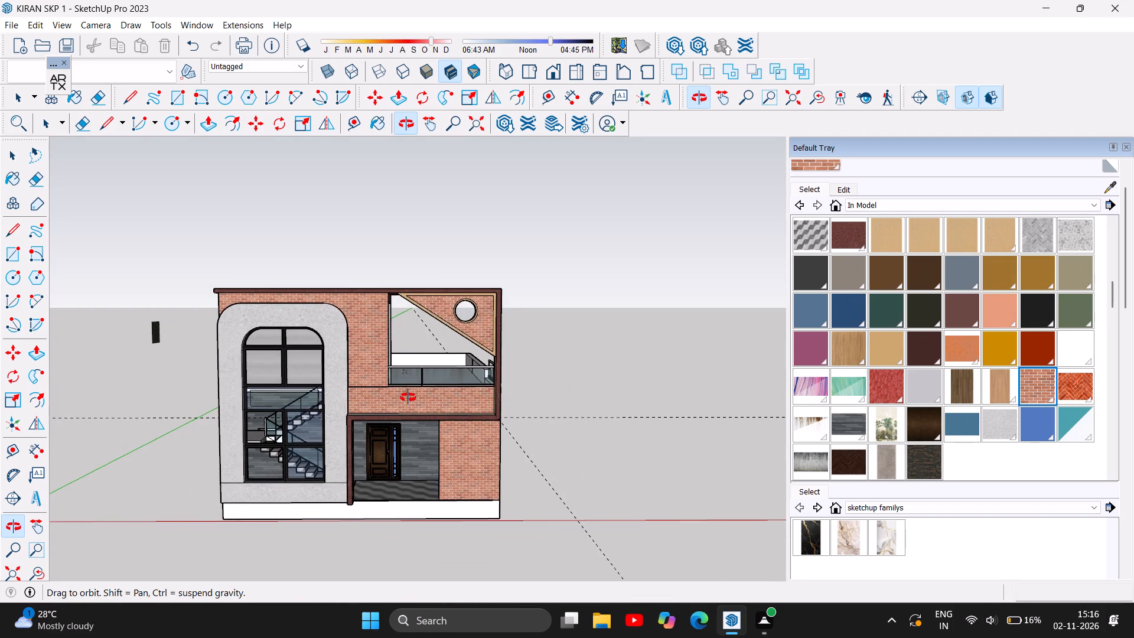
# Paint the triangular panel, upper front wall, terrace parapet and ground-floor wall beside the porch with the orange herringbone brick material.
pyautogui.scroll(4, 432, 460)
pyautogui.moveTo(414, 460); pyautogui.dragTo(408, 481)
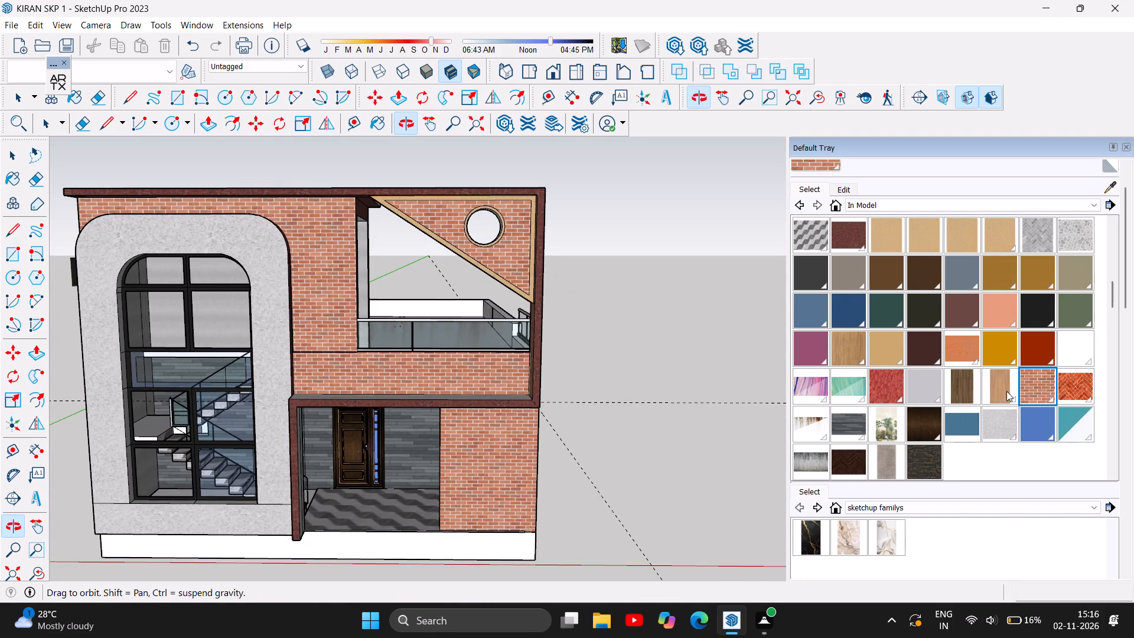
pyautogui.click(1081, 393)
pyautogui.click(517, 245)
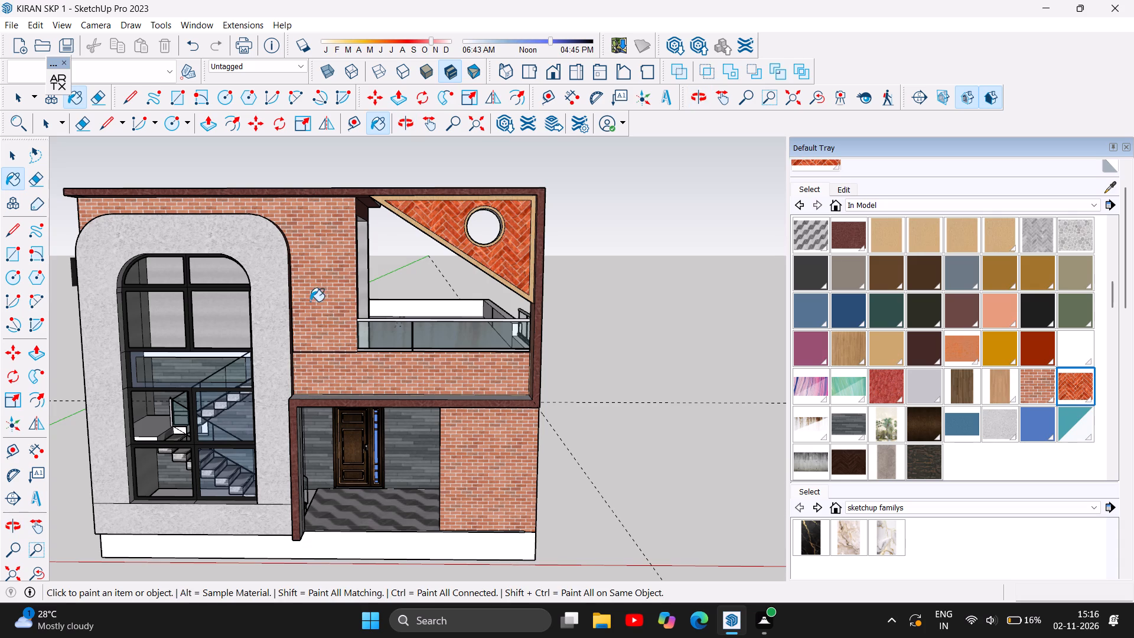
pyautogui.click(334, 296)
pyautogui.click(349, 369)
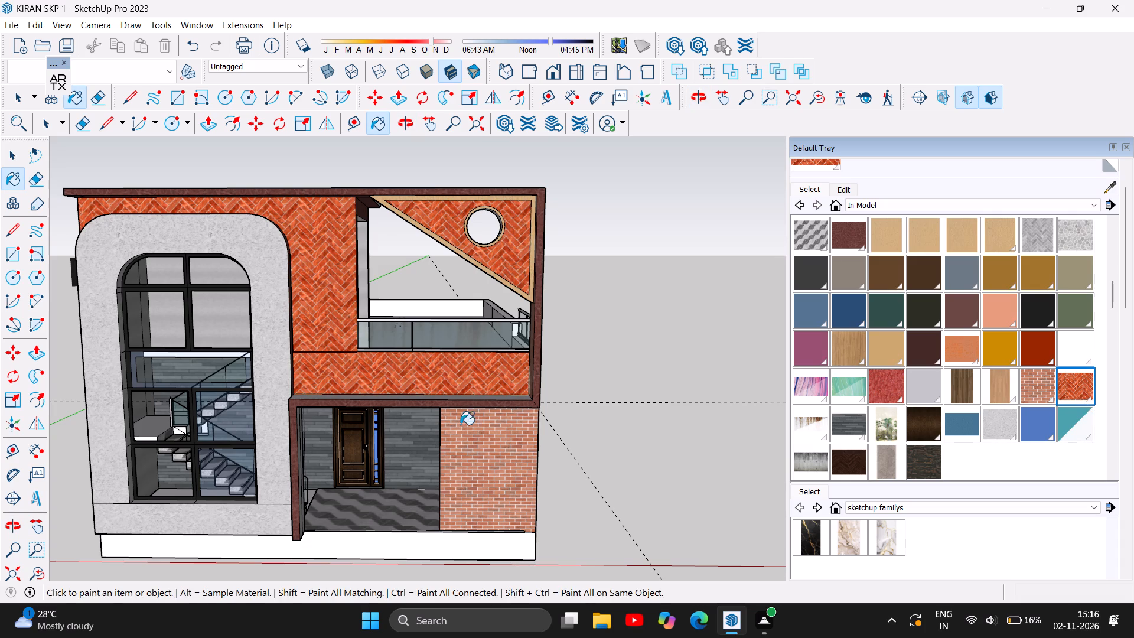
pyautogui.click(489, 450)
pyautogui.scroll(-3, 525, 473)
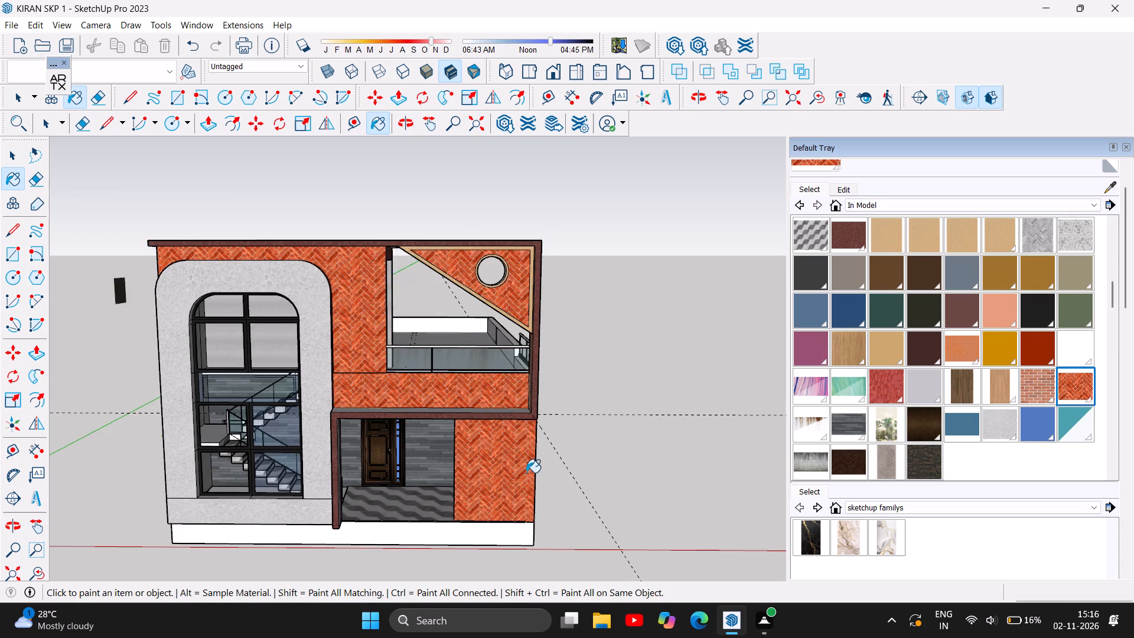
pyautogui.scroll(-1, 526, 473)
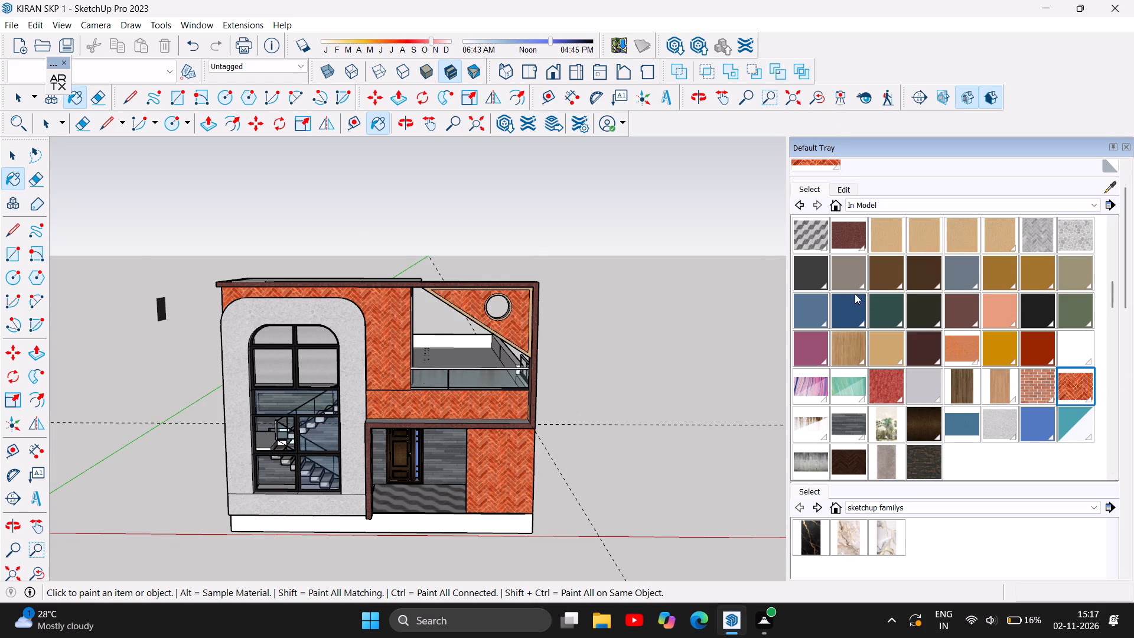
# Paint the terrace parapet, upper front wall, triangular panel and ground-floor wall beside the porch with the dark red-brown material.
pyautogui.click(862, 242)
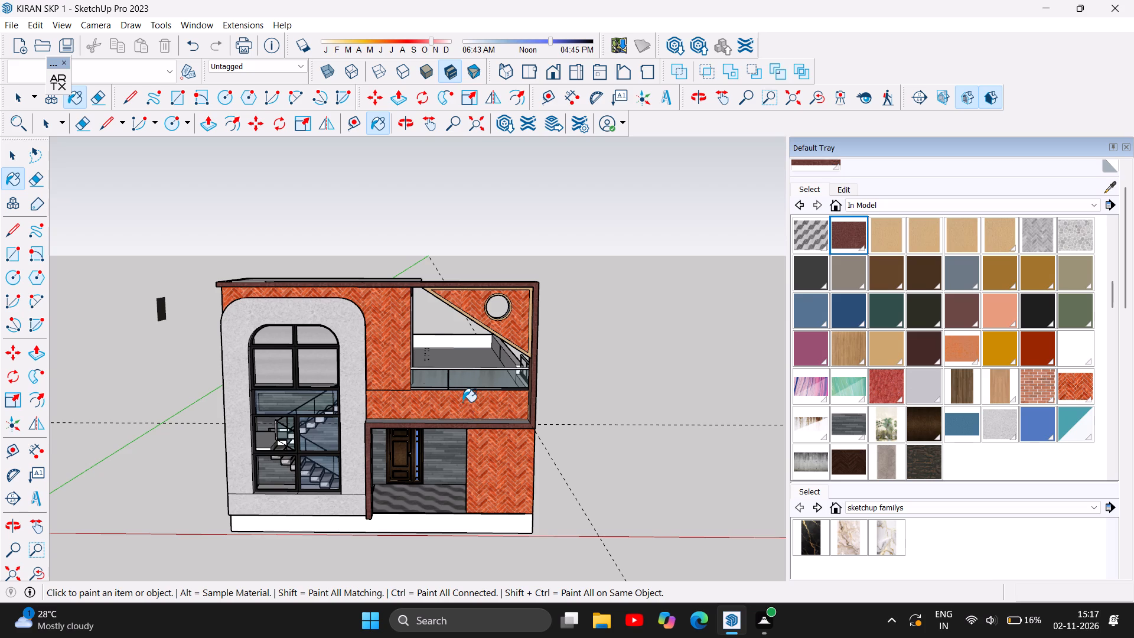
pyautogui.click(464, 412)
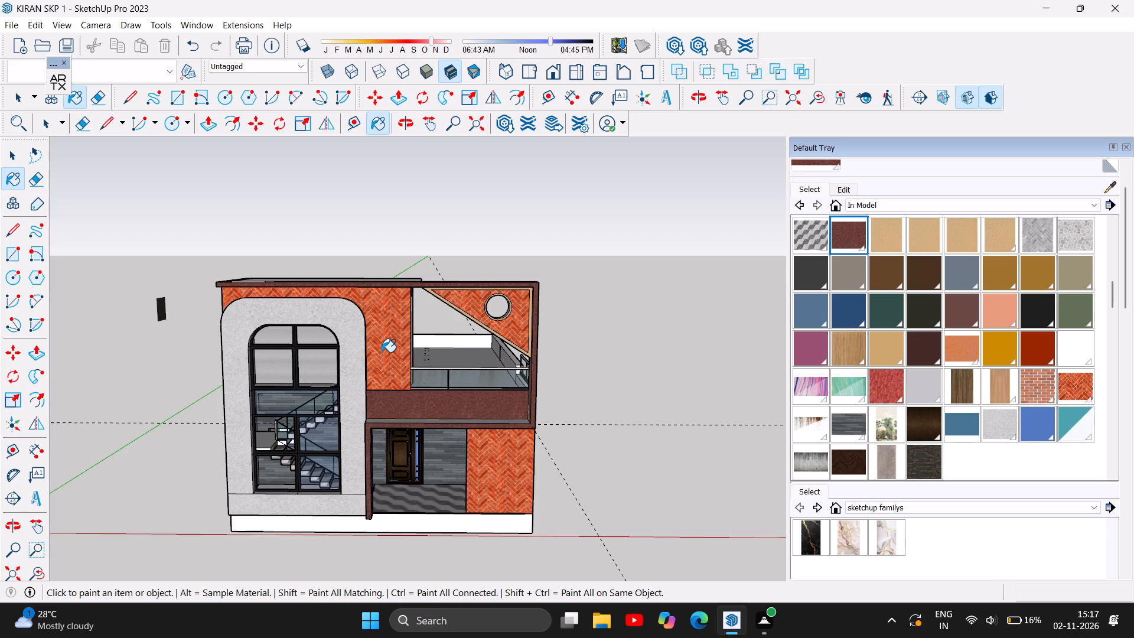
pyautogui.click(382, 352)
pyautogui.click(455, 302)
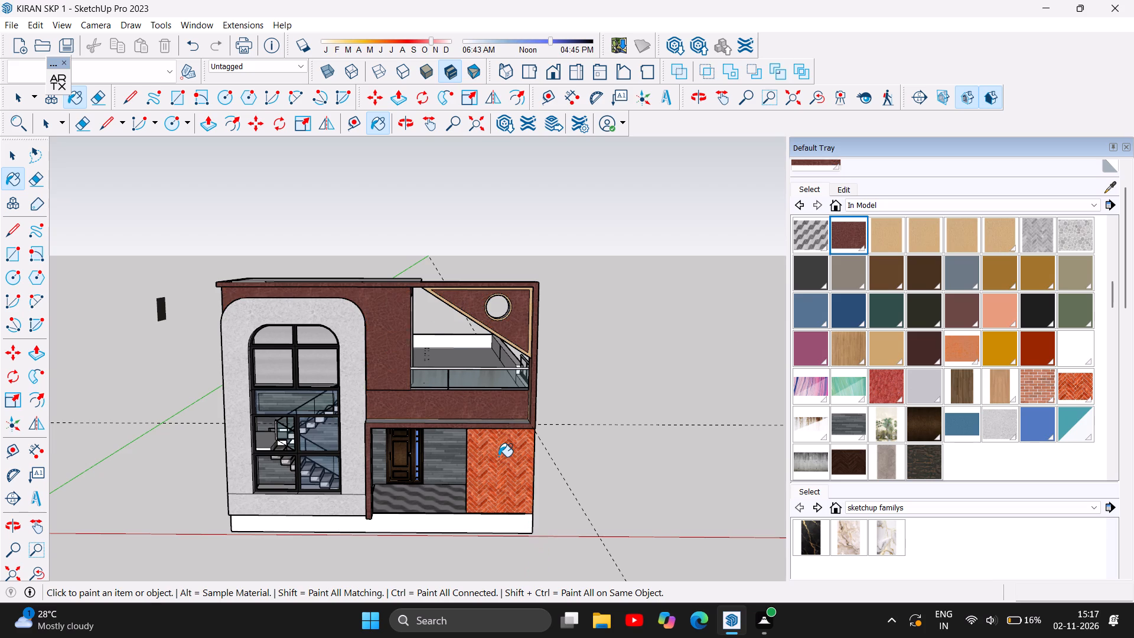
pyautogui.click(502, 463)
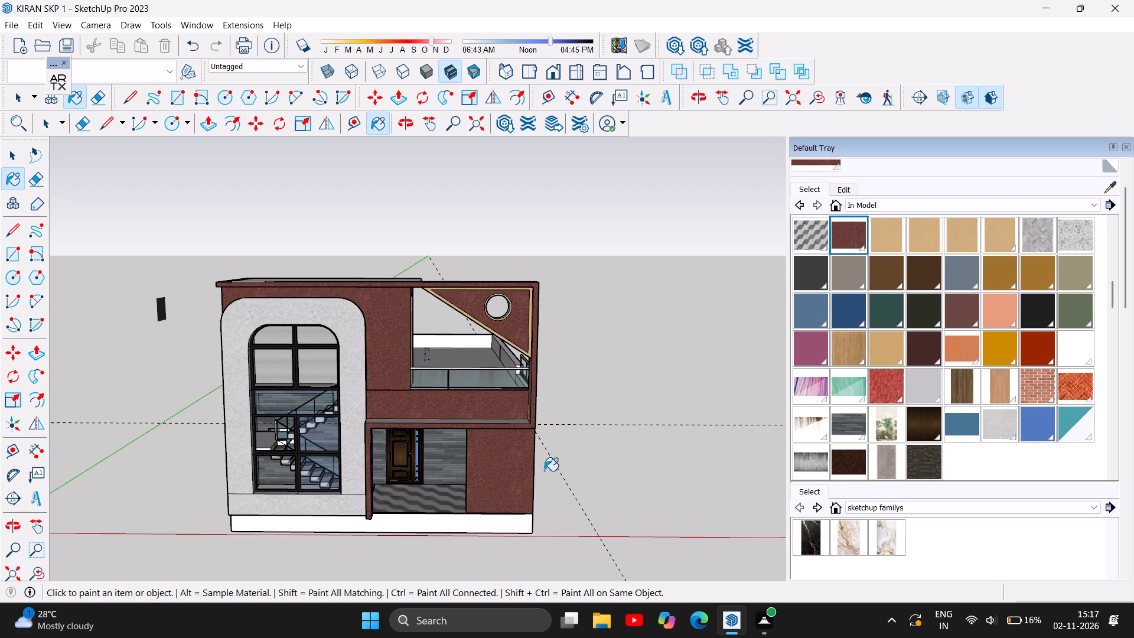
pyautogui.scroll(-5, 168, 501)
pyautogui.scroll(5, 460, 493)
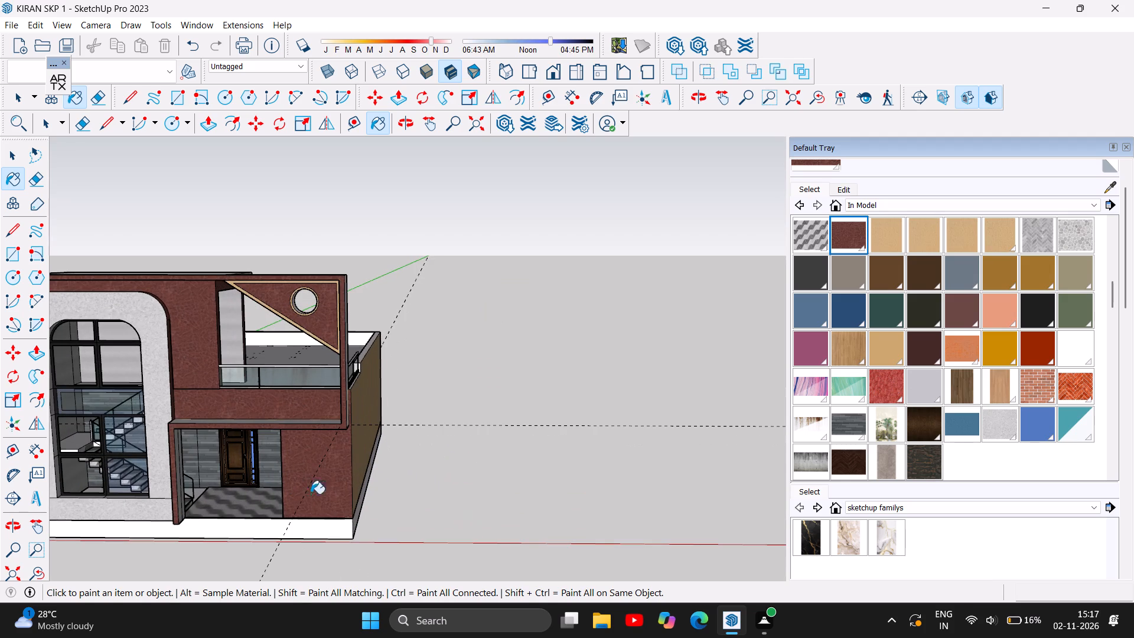
# Paint the ground-floor wall beside the porch, the terrace parapet and the triangular panel with the light grey textured material.
pyautogui.click(1003, 432)
pyautogui.click(309, 452)
pyautogui.click(270, 412)
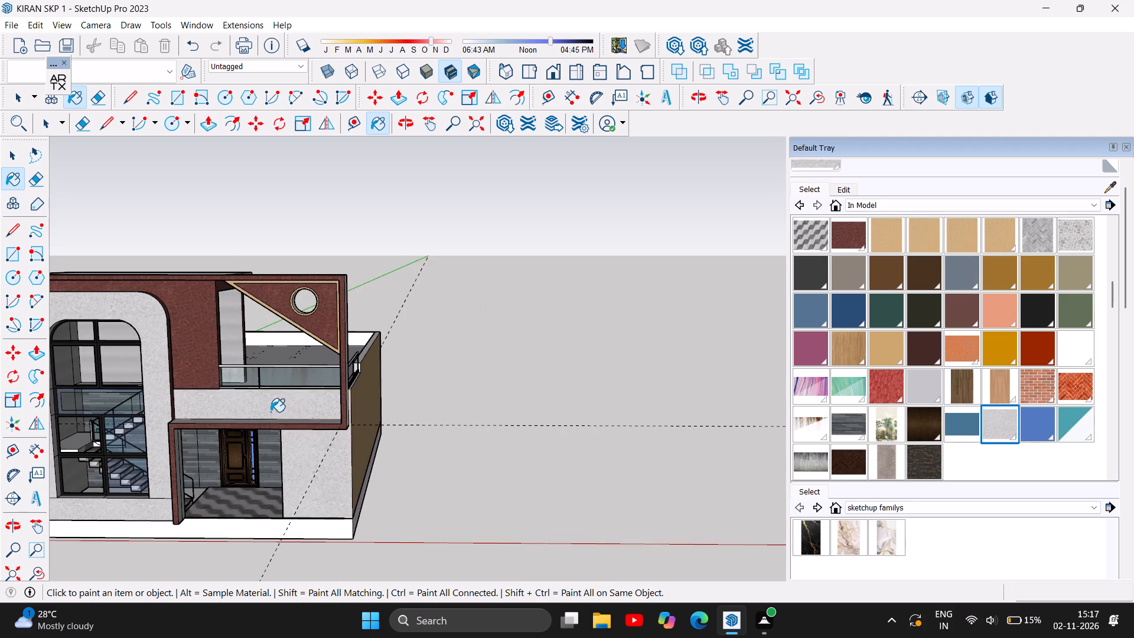
pyautogui.scroll(-1, 399, 446)
pyautogui.click(331, 336)
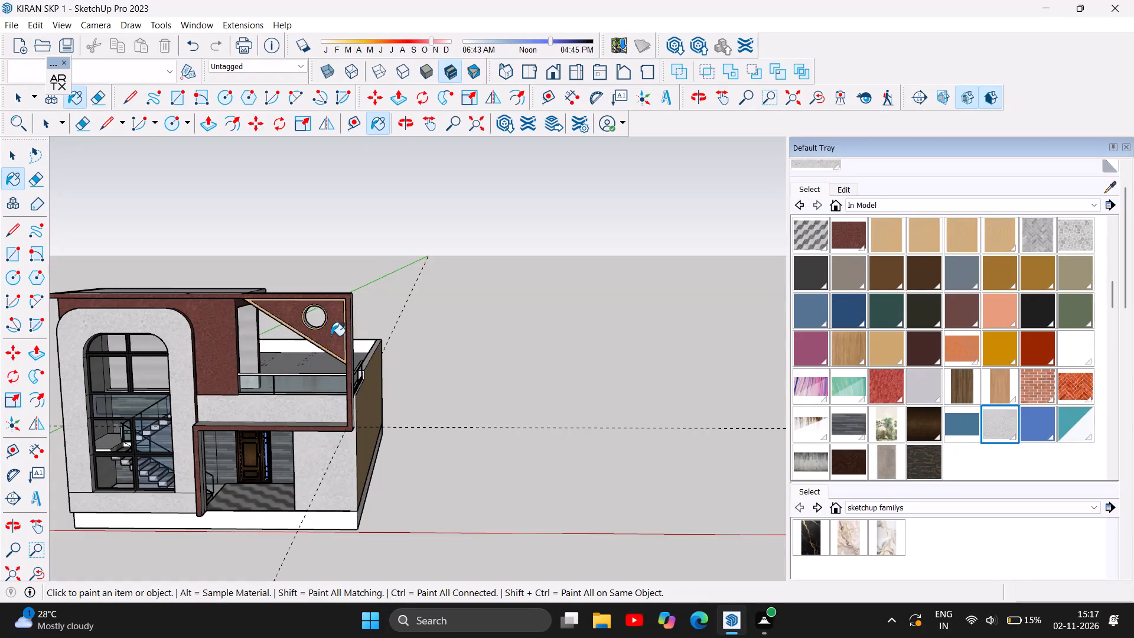
pyautogui.scroll(-4, 193, 402)
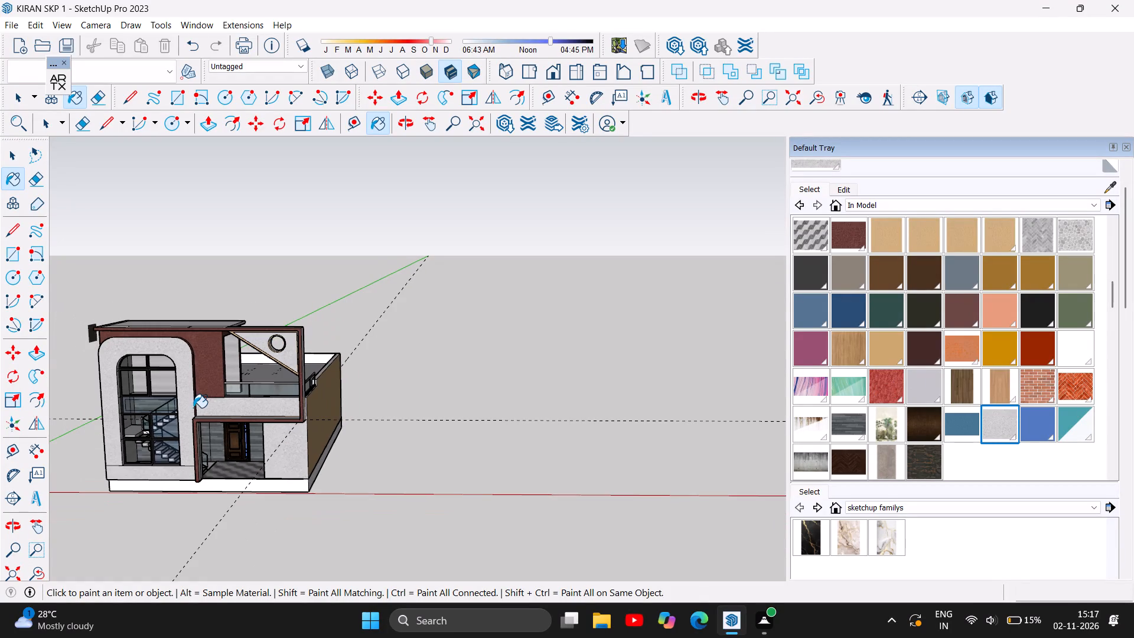
pyautogui.scroll(4, 292, 339)
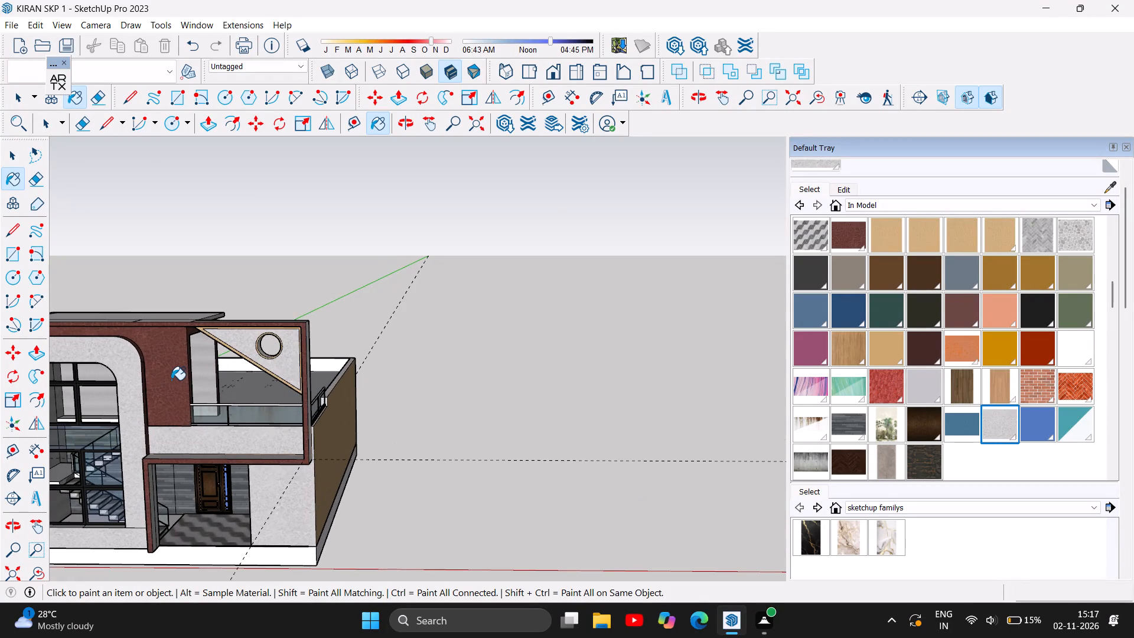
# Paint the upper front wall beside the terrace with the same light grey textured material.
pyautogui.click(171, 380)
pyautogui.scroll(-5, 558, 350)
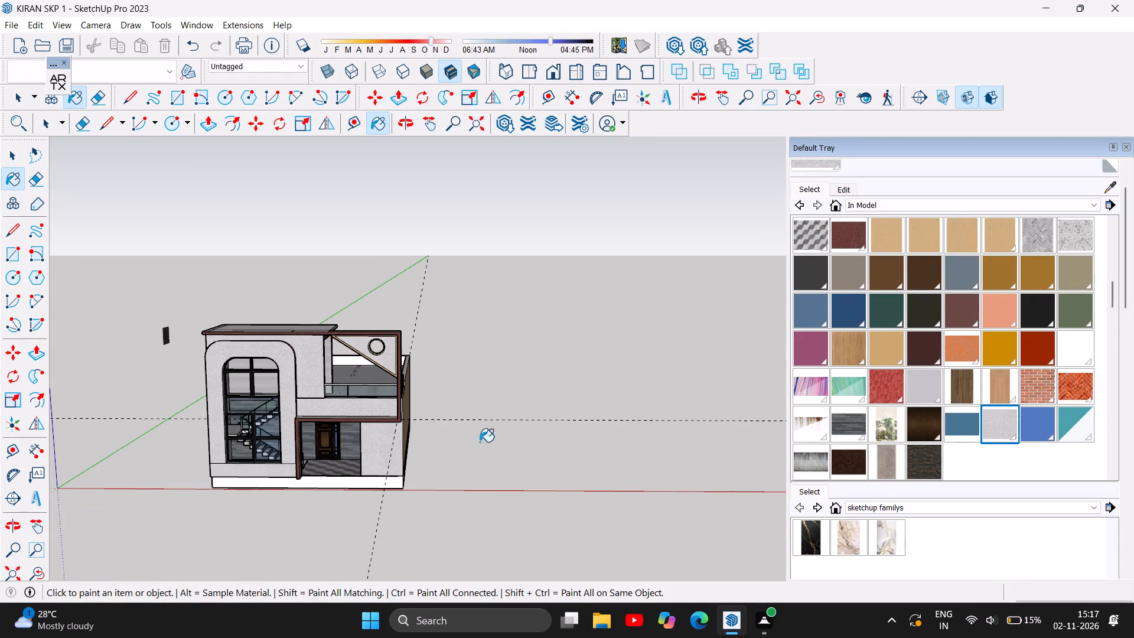
# Paint the upper front wall beside the terrace with the dark red-brown material.
pyautogui.scroll(5, 444, 445)
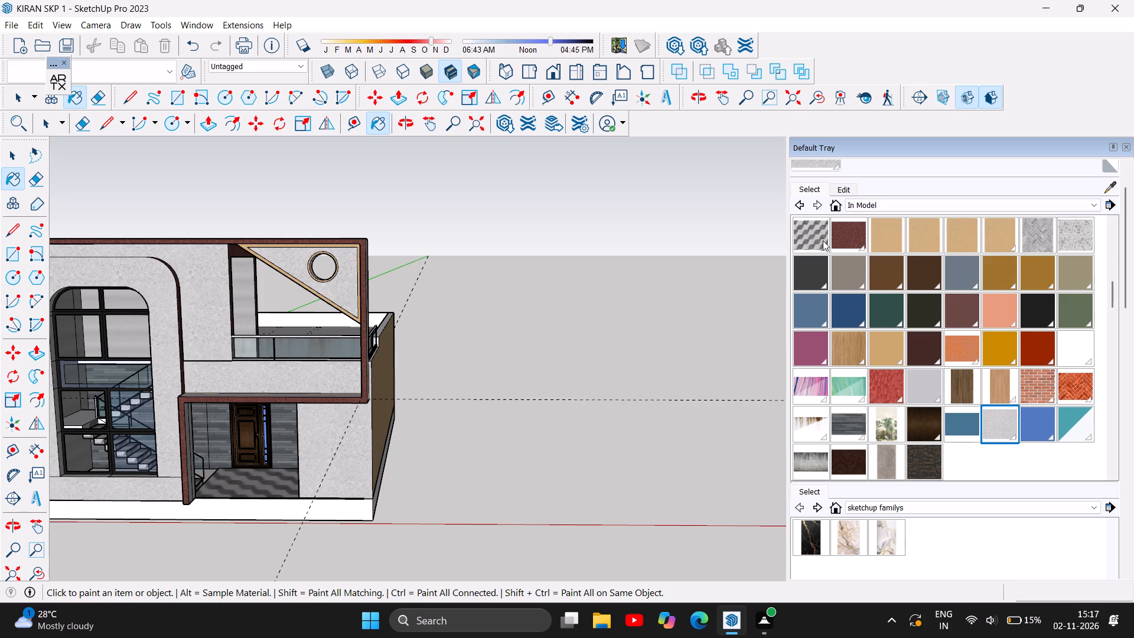
pyautogui.click(837, 236)
pyautogui.click(202, 309)
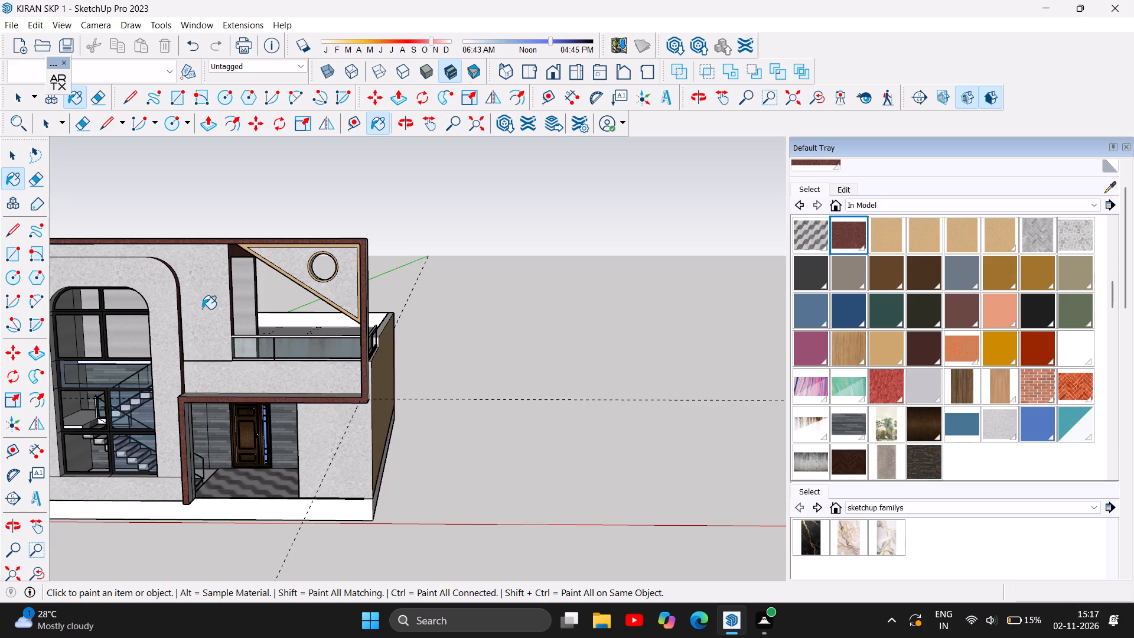
pyautogui.scroll(-5, 676, 438)
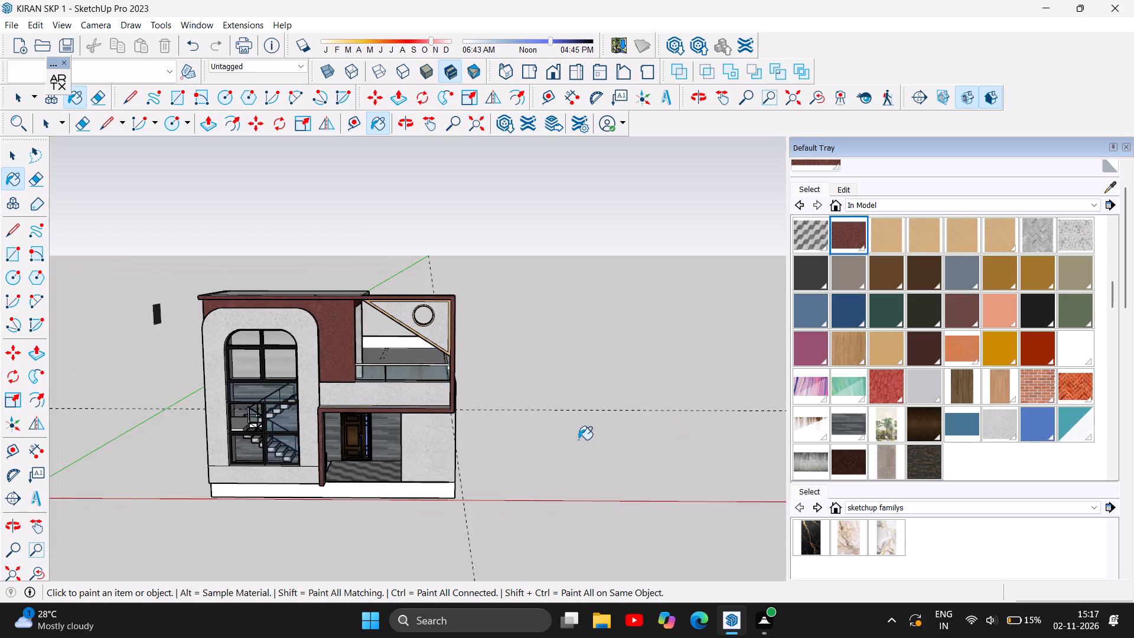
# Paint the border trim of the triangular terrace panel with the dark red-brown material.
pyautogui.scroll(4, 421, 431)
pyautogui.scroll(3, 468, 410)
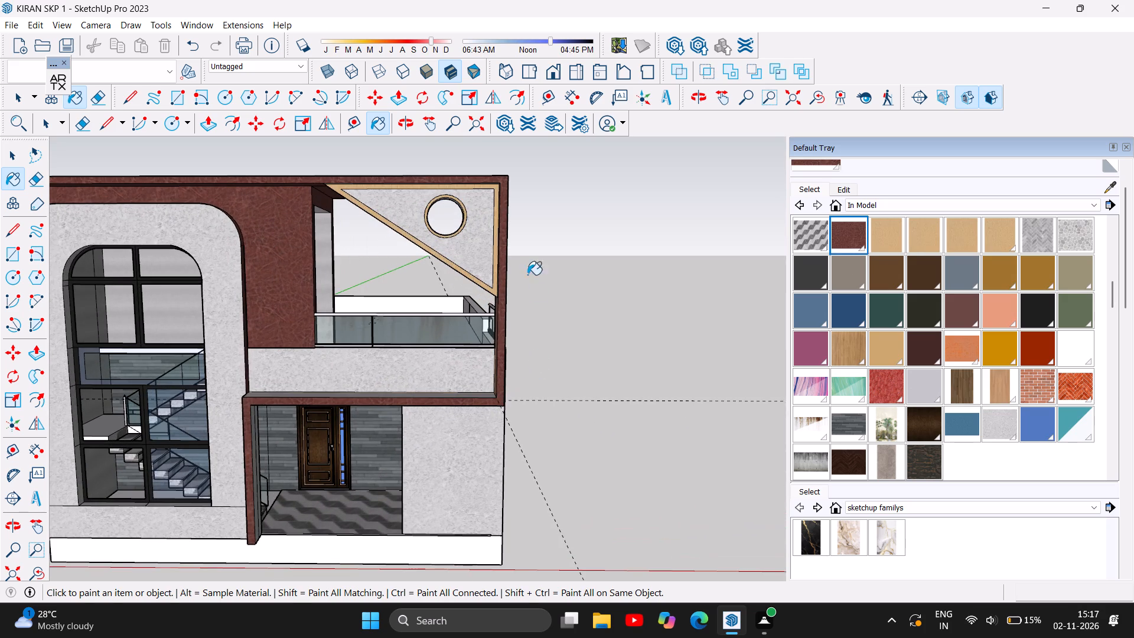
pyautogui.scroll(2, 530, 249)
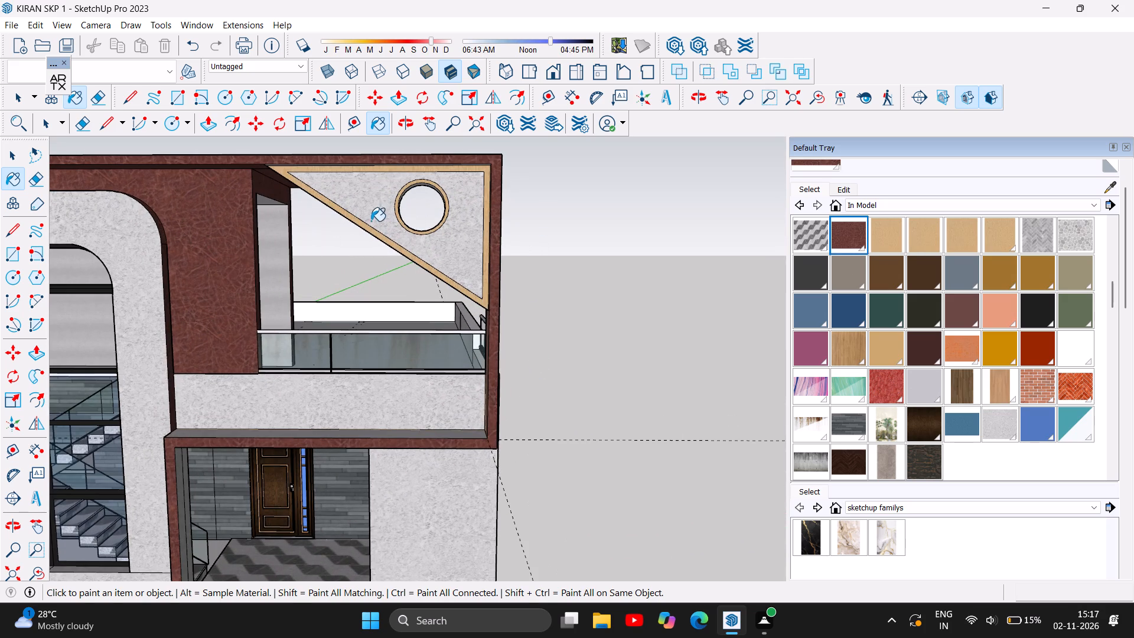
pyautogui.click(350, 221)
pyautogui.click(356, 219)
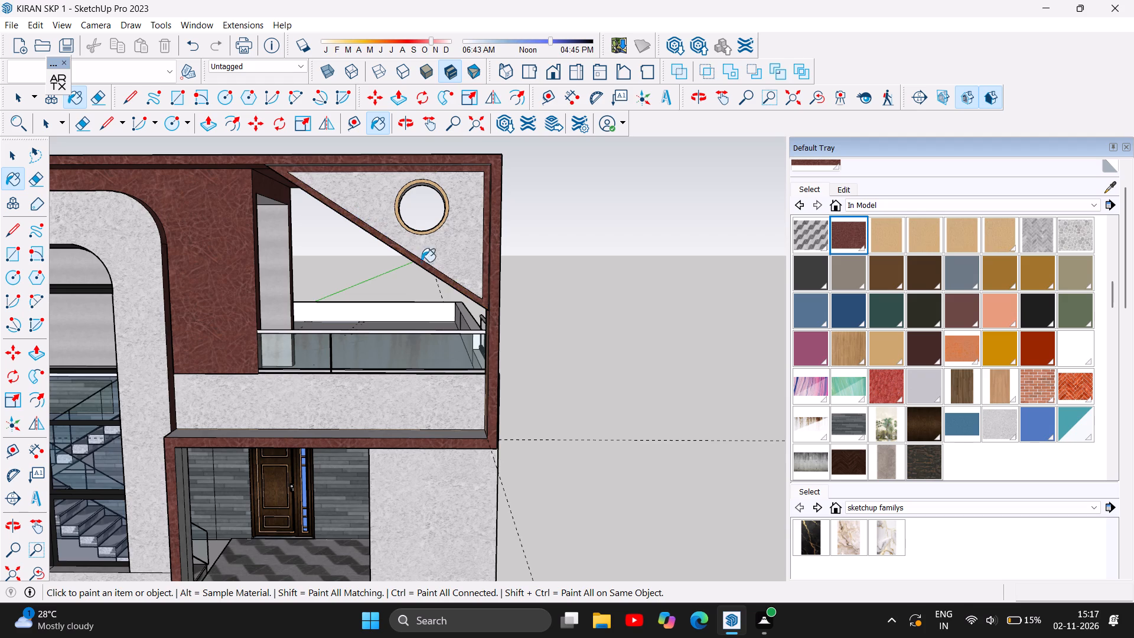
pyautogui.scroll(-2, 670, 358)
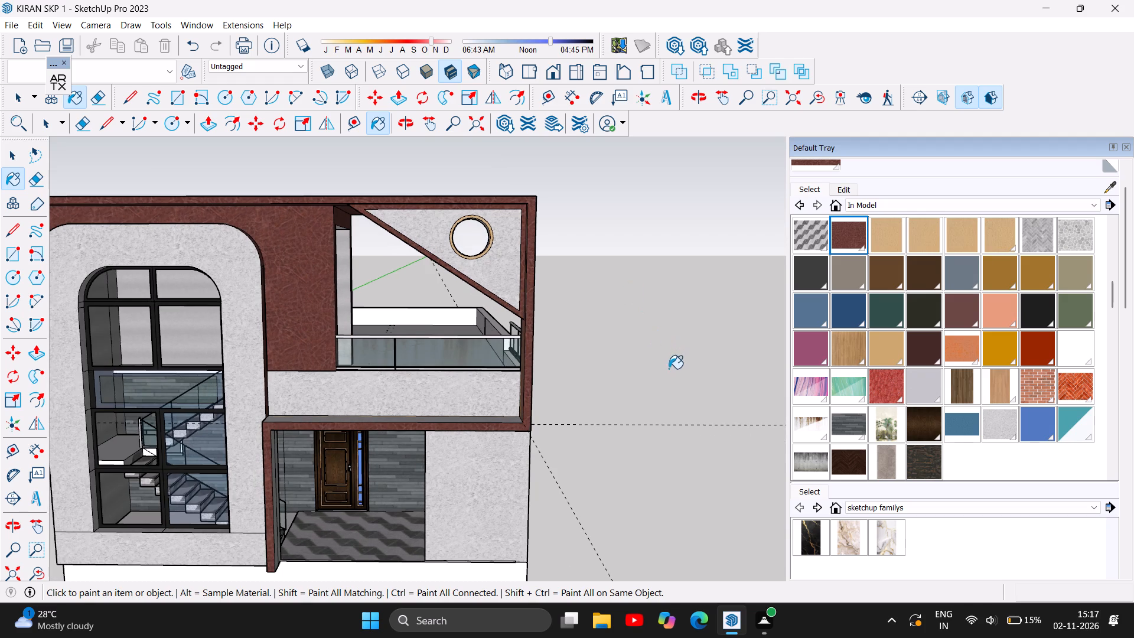
# Paint the front of the frame running along the roof edge, terrace and porch with the light tan material.
pyautogui.click(1005, 227)
pyautogui.click(532, 264)
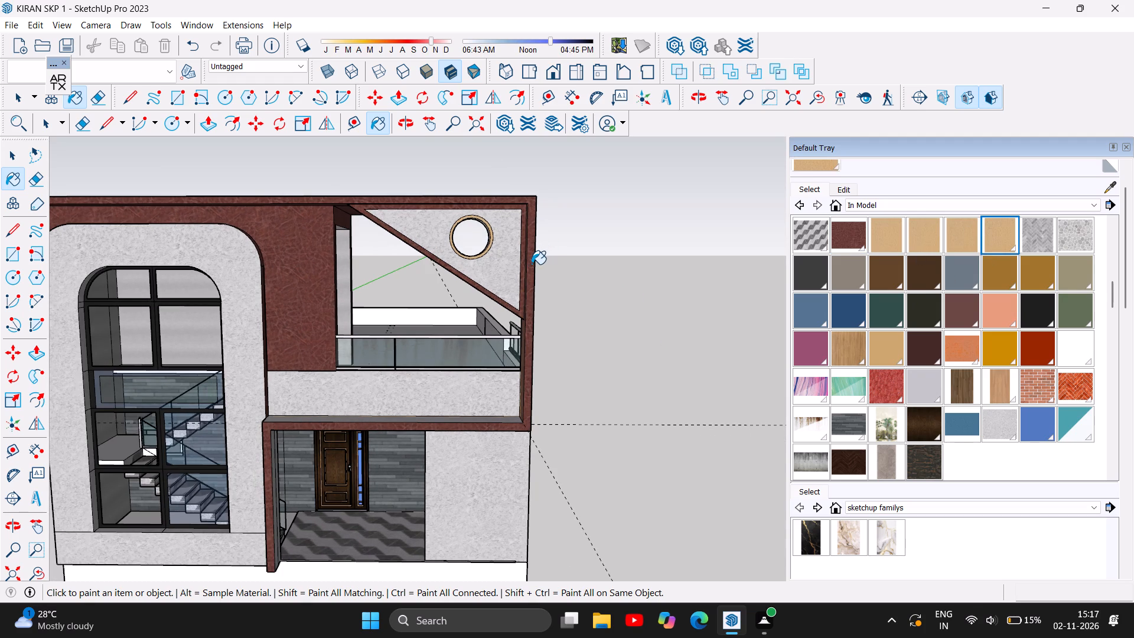
pyautogui.scroll(-2, 617, 254)
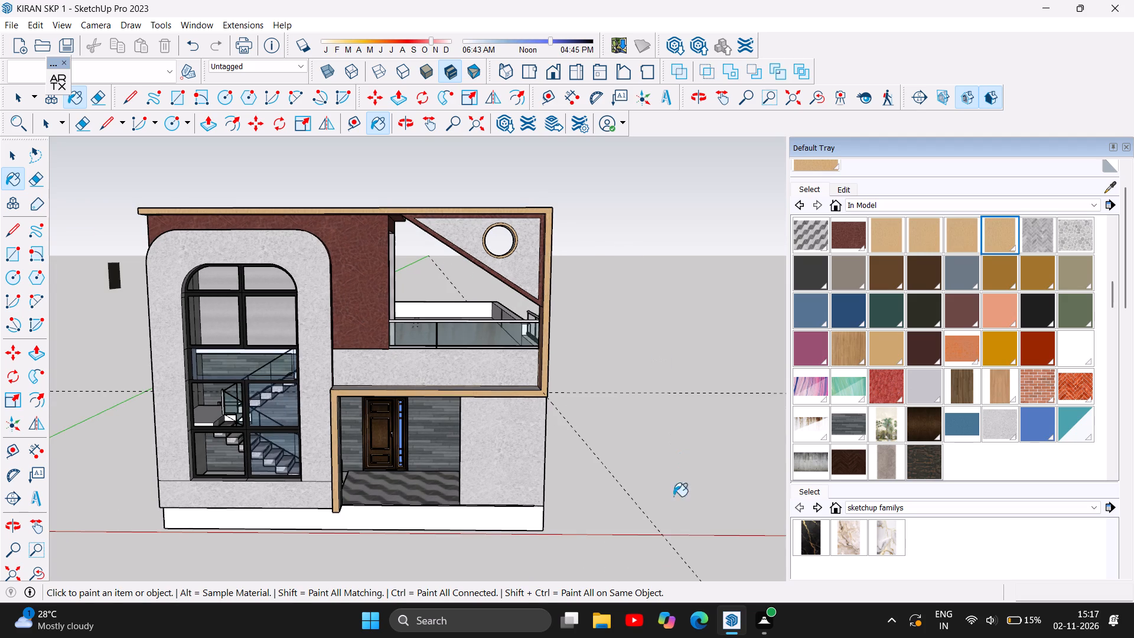
# Paint the border trim of the triangular terrace panel with the same light tan material.
pyautogui.scroll(3, 565, 530)
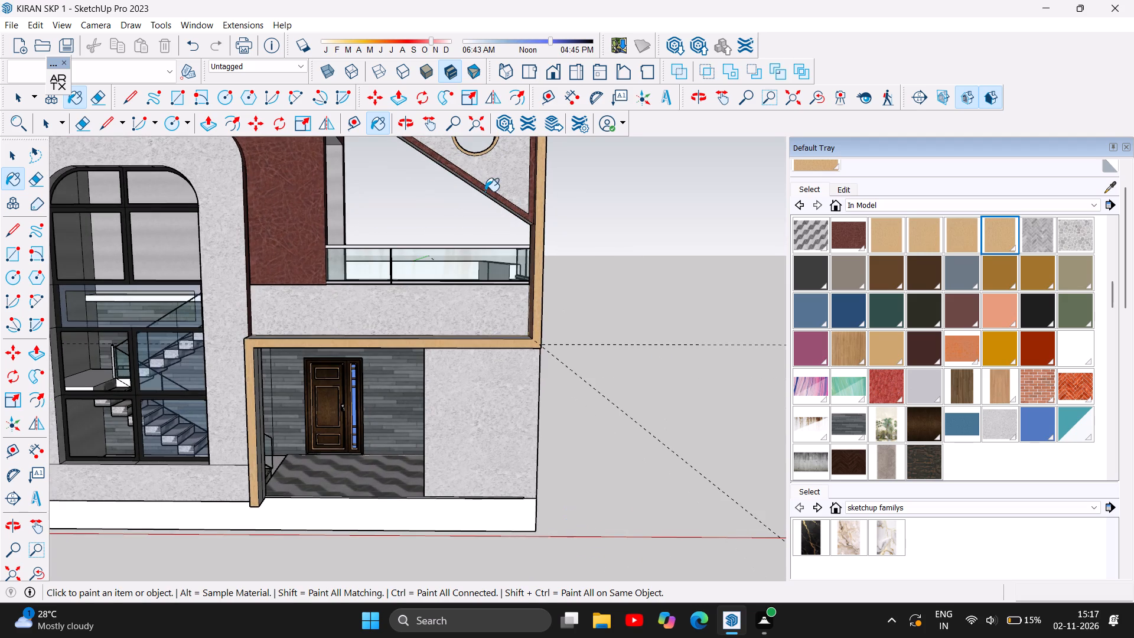
pyautogui.click(490, 196)
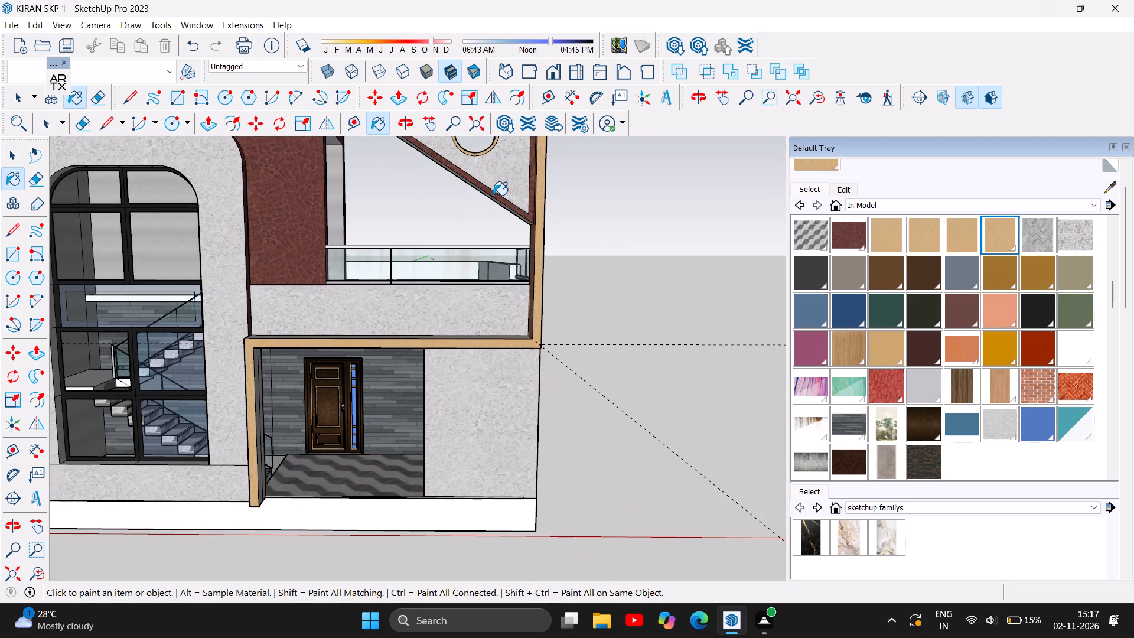
pyautogui.click(494, 194)
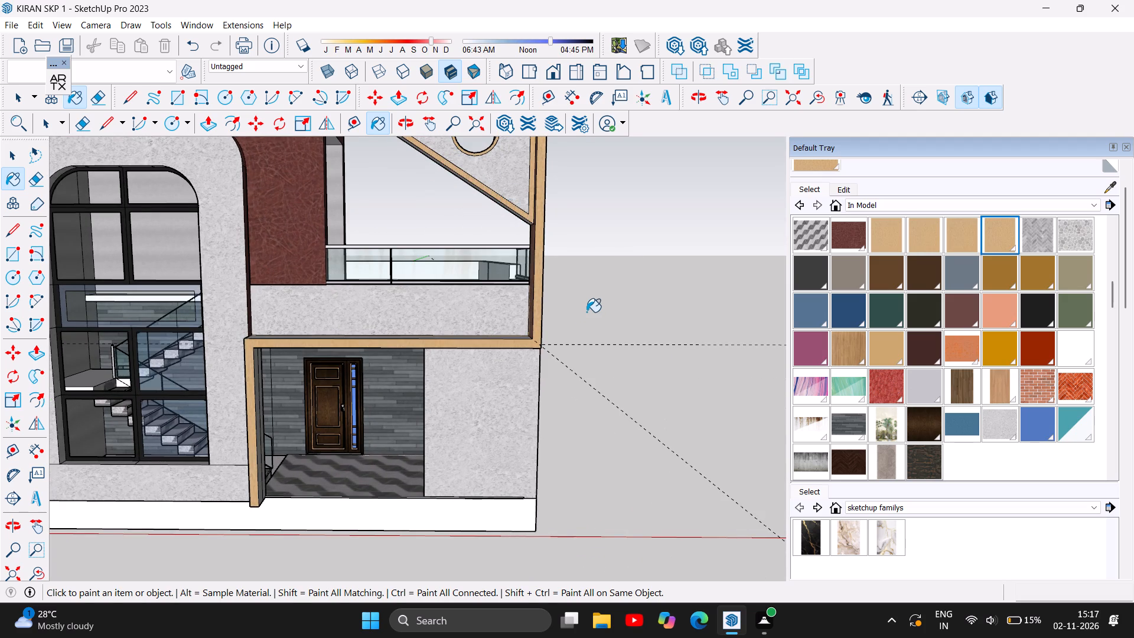
# Examine the recoloured facade from the front and from an angle showing the side wall.
pyautogui.scroll(-5, 586, 312)
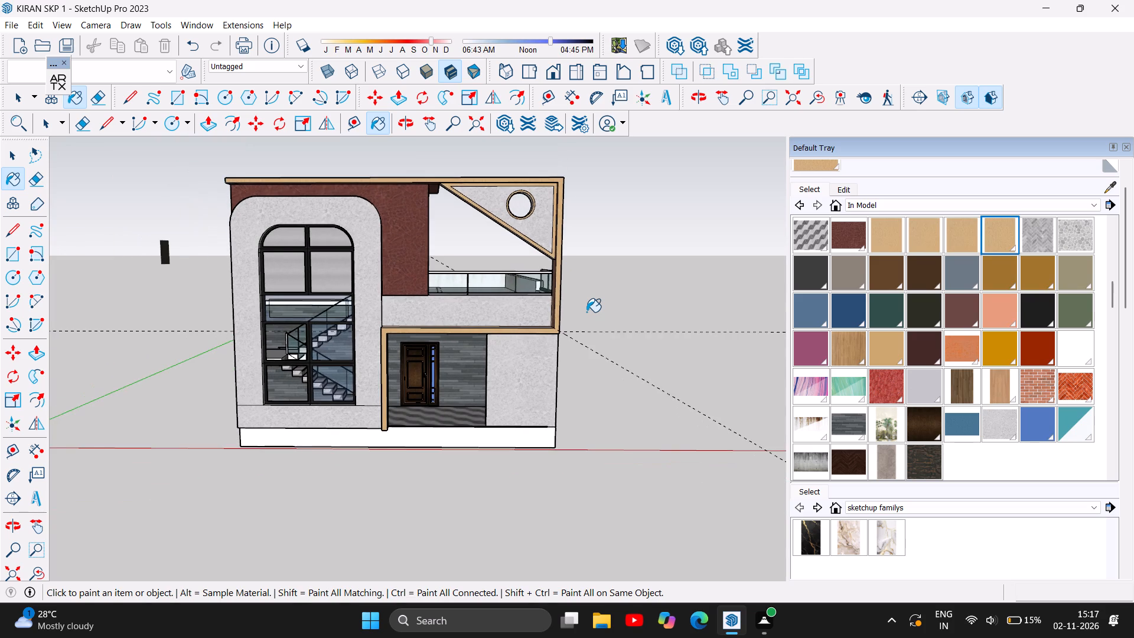
pyautogui.scroll(-1, 586, 312)
pyautogui.scroll(1, 667, 382)
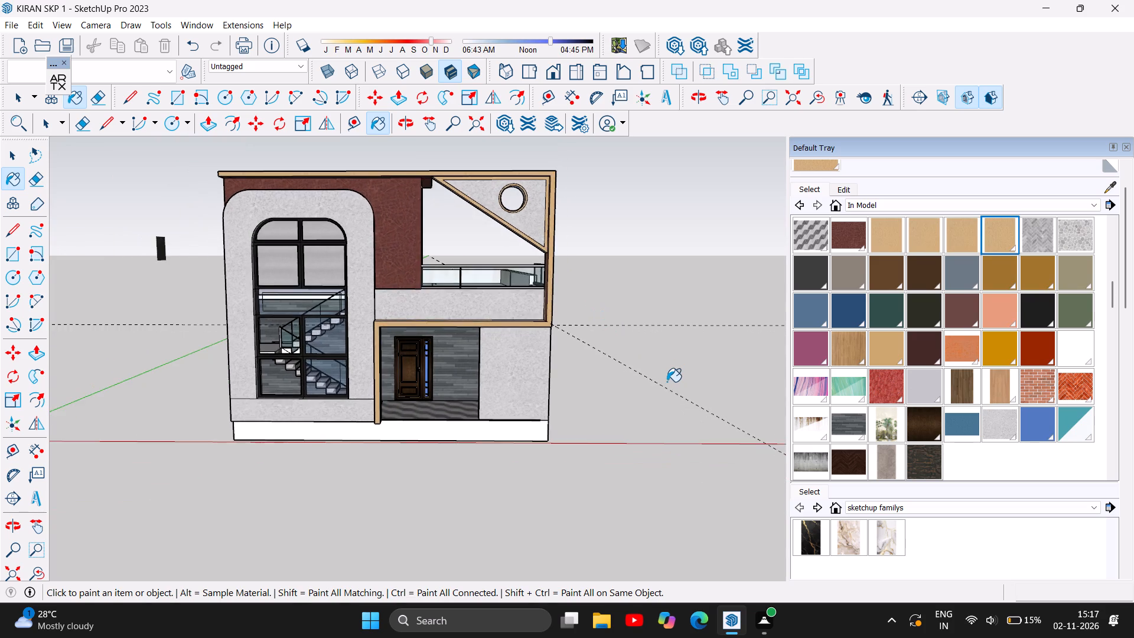
pyautogui.scroll(4, 667, 382)
pyautogui.scroll(-3, 629, 392)
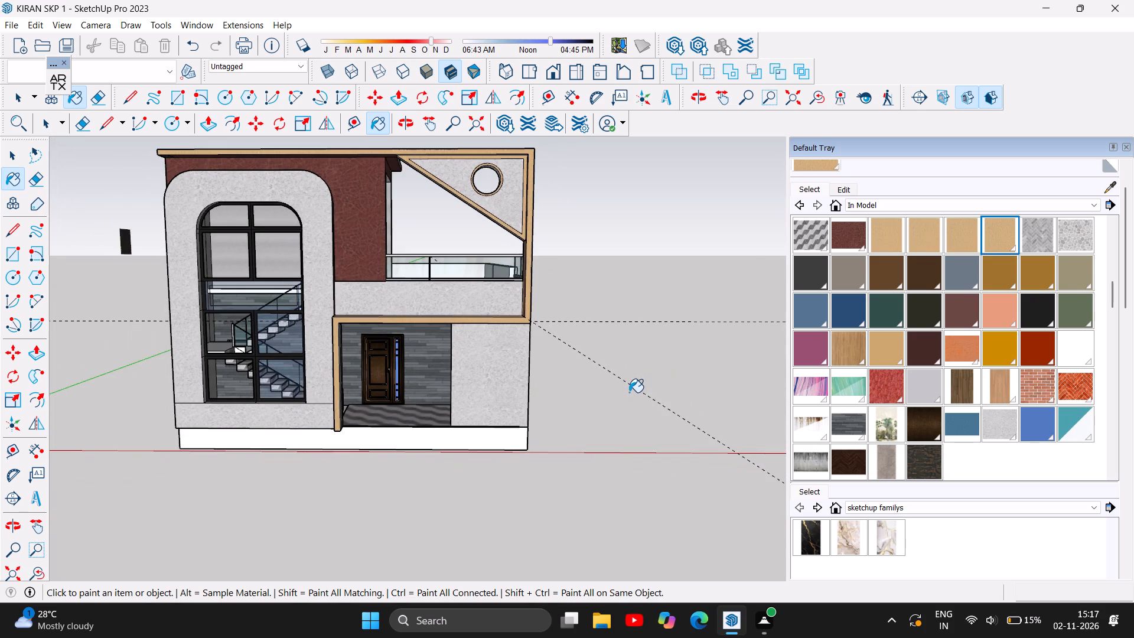
pyautogui.scroll(-2, 629, 392)
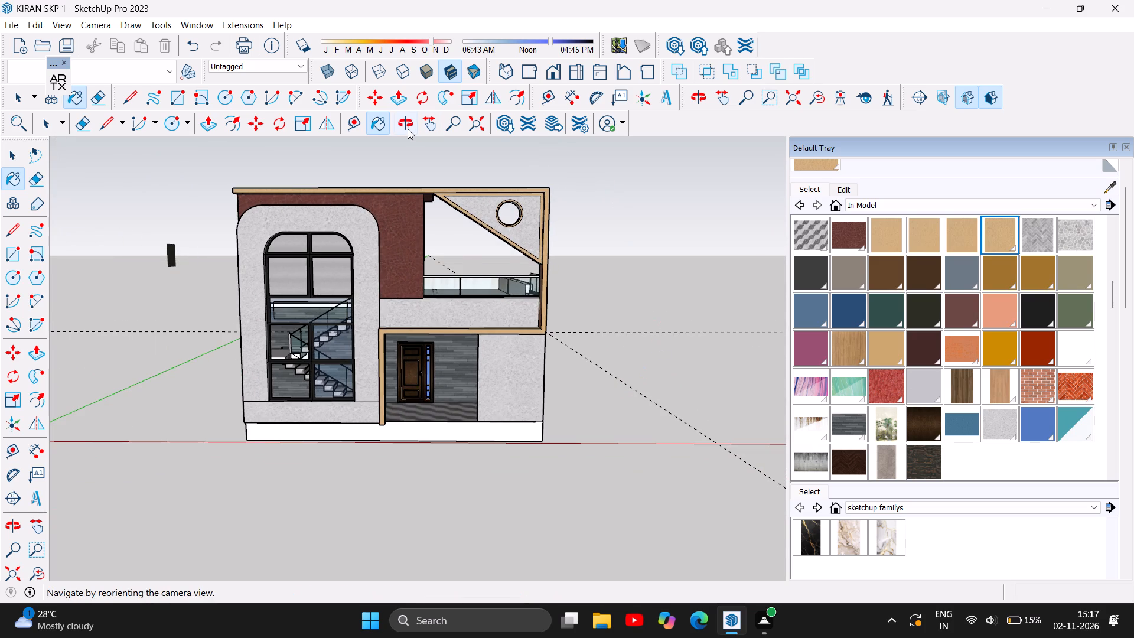
pyautogui.click(406, 125)
pyautogui.moveTo(526, 320); pyautogui.dragTo(313, 365)
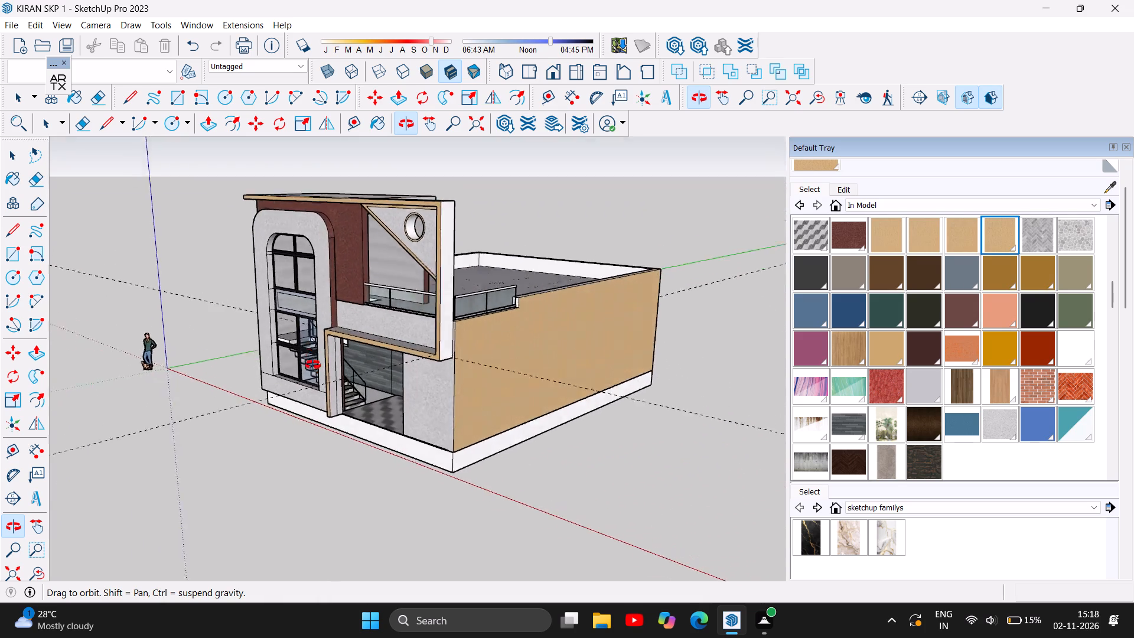
# Paint the brick inner side faces of the frame beside the terrace, above and below the triangular panel's corner, with the light grey wall material.
pyautogui.moveTo(313, 365); pyautogui.dragTo(463, 364)
pyautogui.click(463, 364)
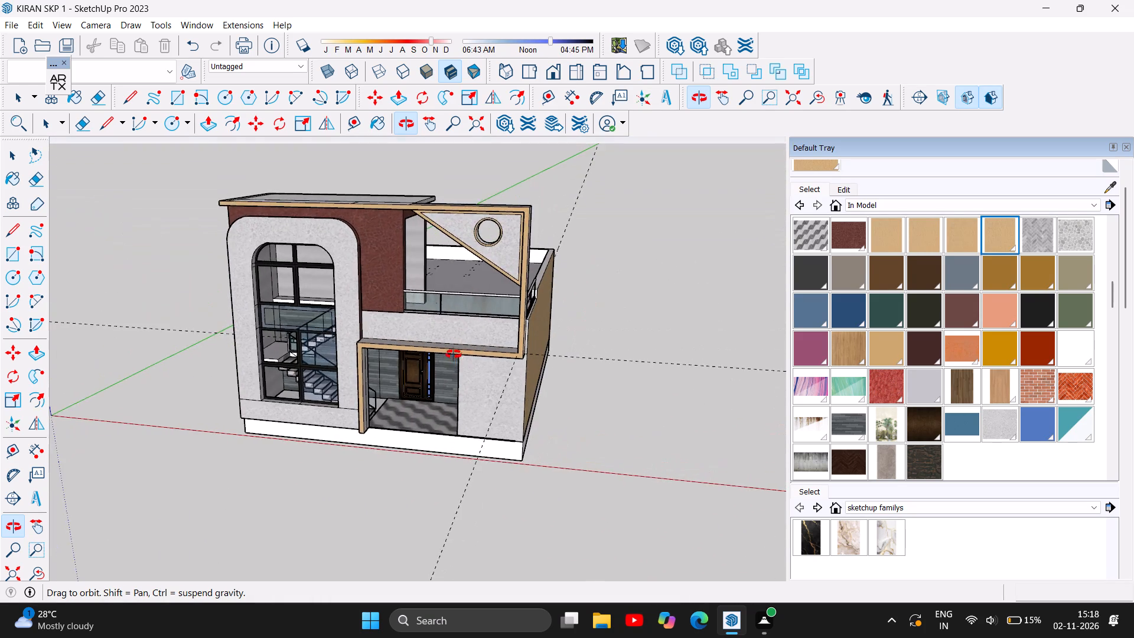
pyautogui.scroll(4, 452, 351)
pyautogui.scroll(5, 375, 321)
pyautogui.moveTo(337, 319); pyautogui.dragTo(388, 305)
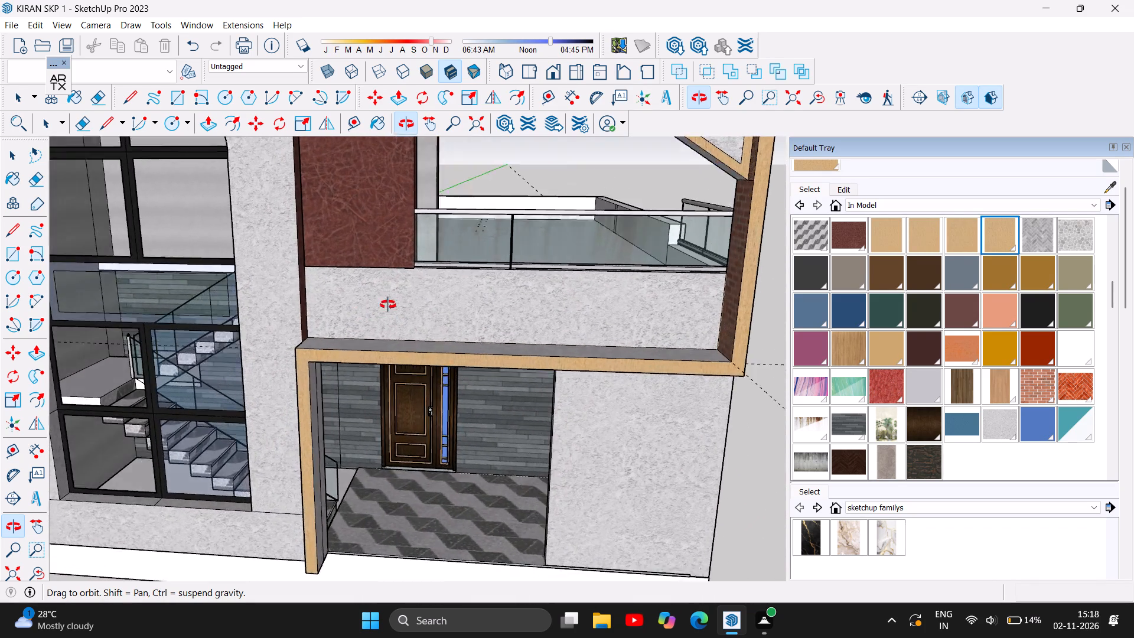
pyautogui.moveTo(388, 305); pyautogui.dragTo(548, 300)
pyautogui.scroll(-2, 548, 300)
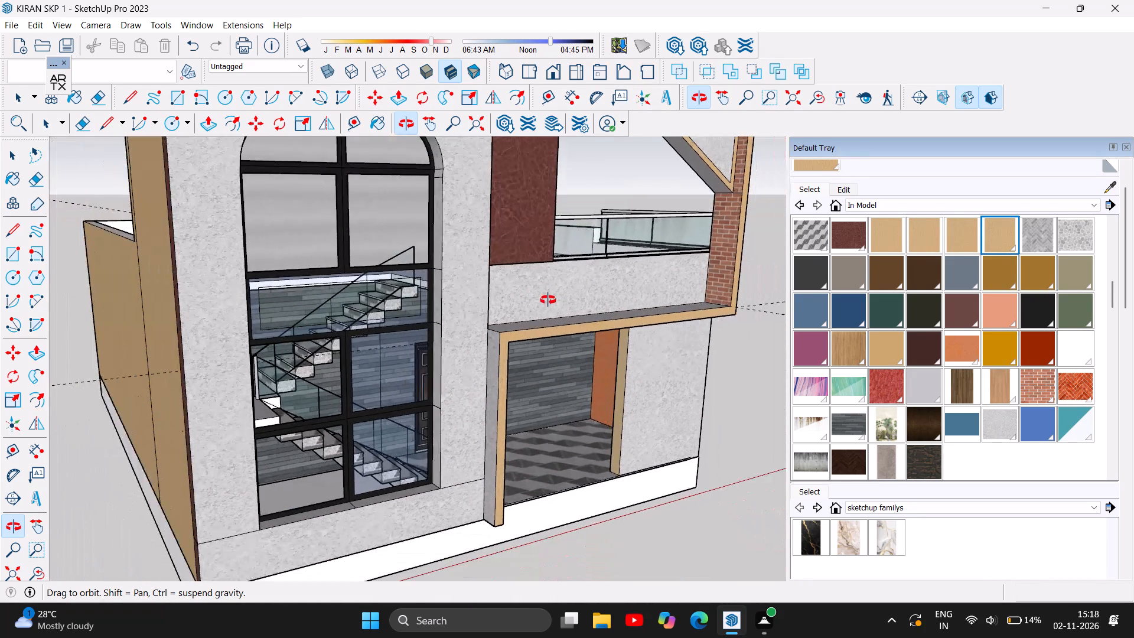
pyautogui.scroll(-1, 548, 300)
pyautogui.moveTo(559, 308); pyautogui.dragTo(532, 324)
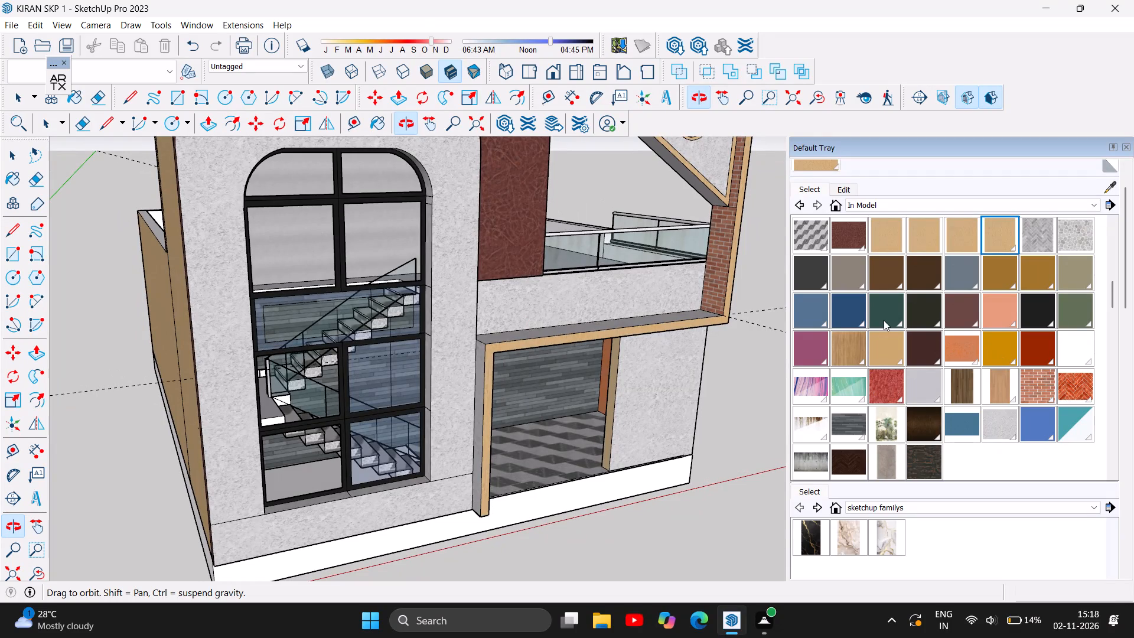
pyautogui.click(999, 424)
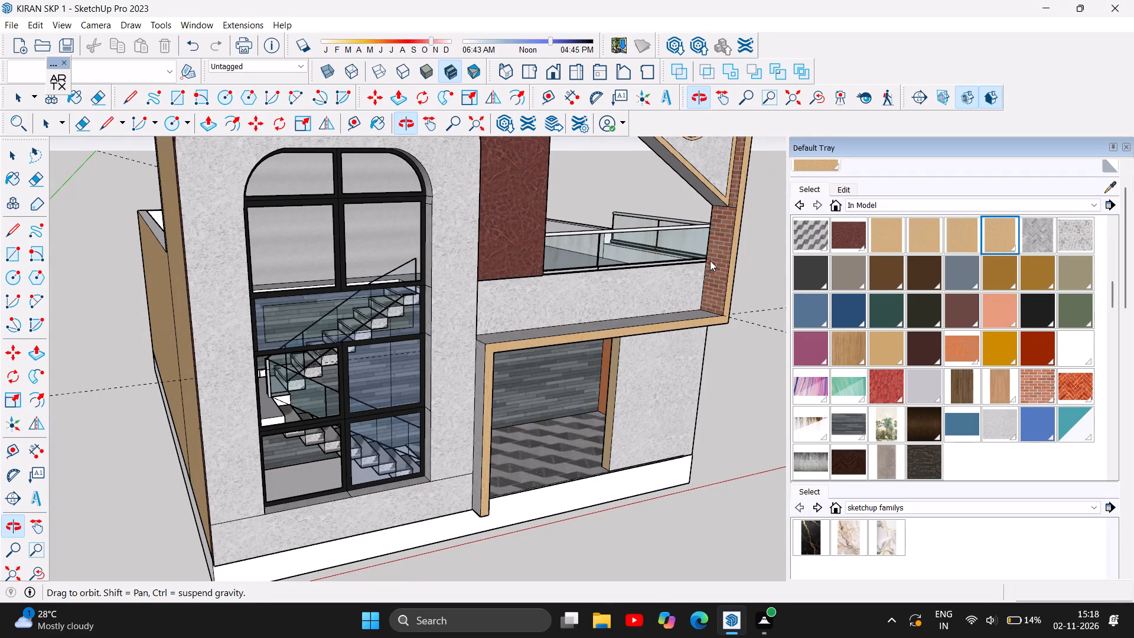
pyautogui.click(715, 257)
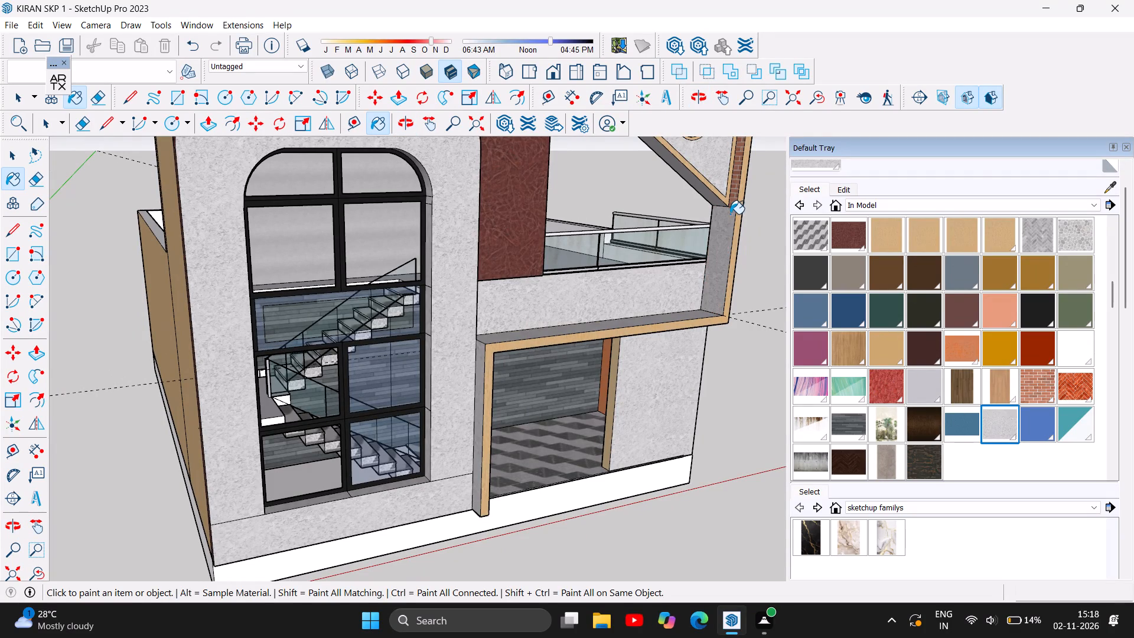
pyautogui.click(732, 188)
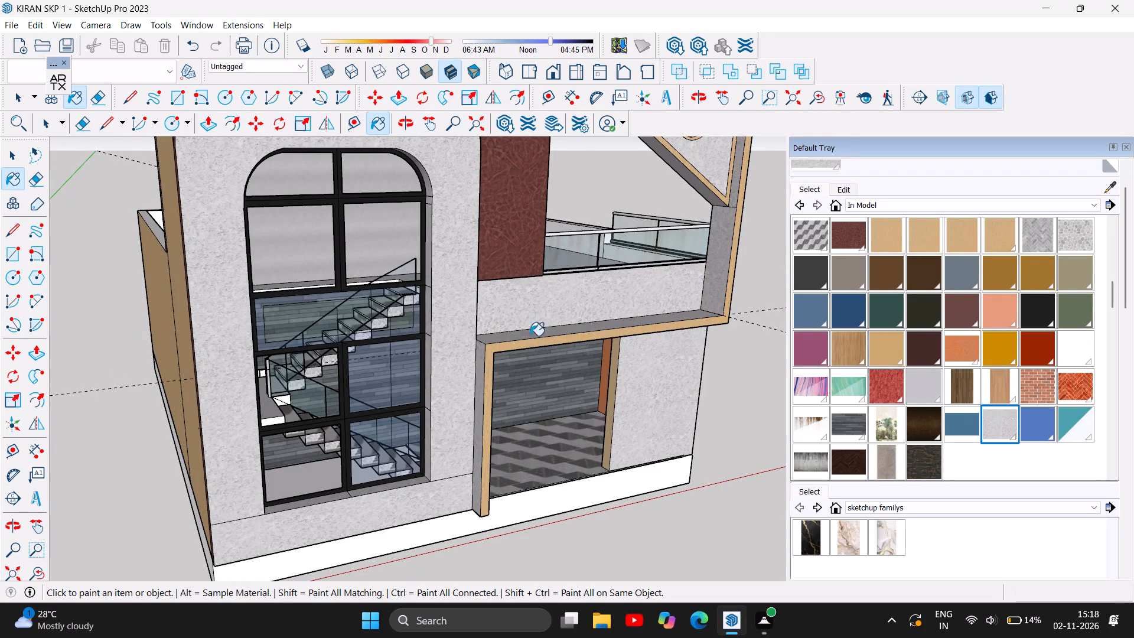
# Paint the ground-floor wall beside the porch and the terrace parapet above it with the light tan material.
pyautogui.scroll(-2, 404, 328)
pyautogui.scroll(1, 108, 386)
pyautogui.scroll(-2, 108, 386)
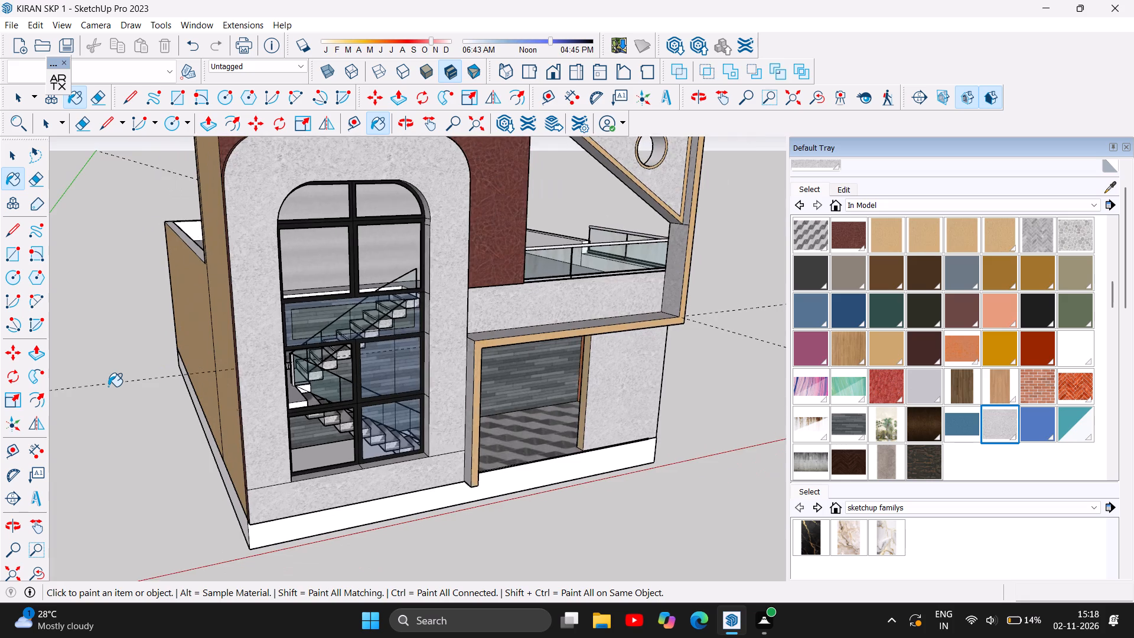
pyautogui.scroll(-3, 108, 386)
pyautogui.click(413, 123)
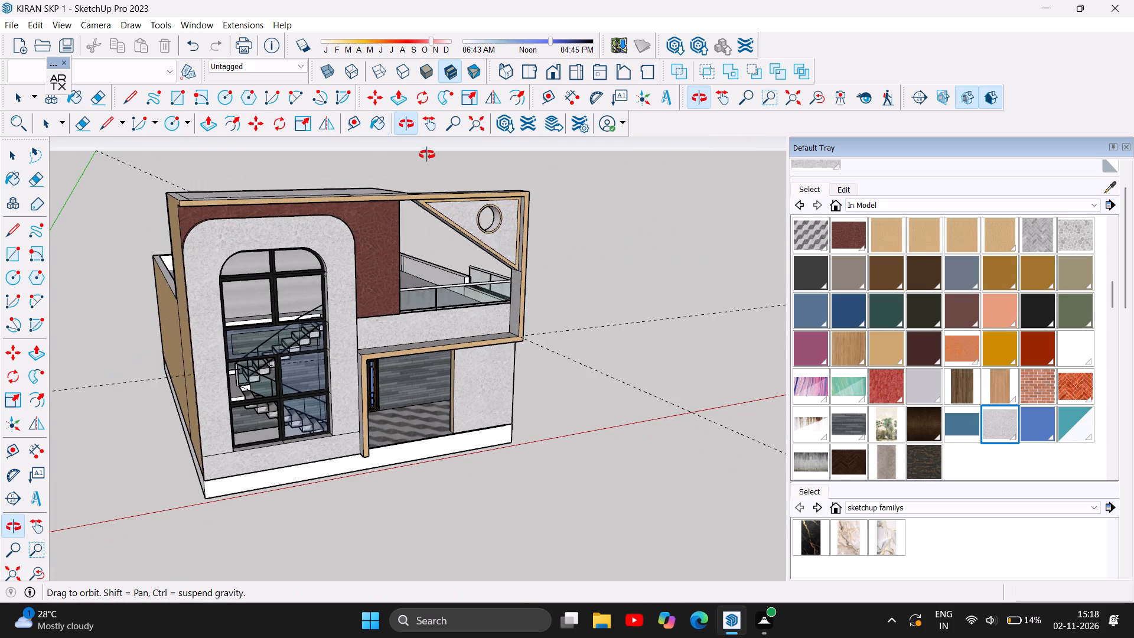
pyautogui.moveTo(531, 271); pyautogui.dragTo(406, 216)
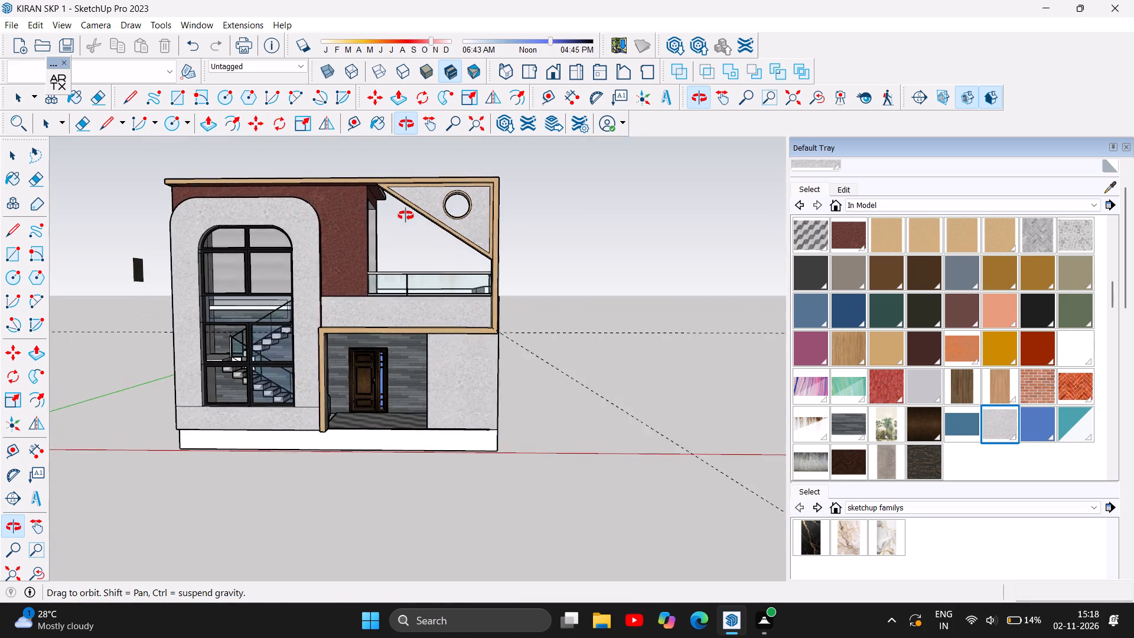
pyautogui.moveTo(406, 216); pyautogui.dragTo(411, 224)
pyautogui.scroll(-2, 419, 291)
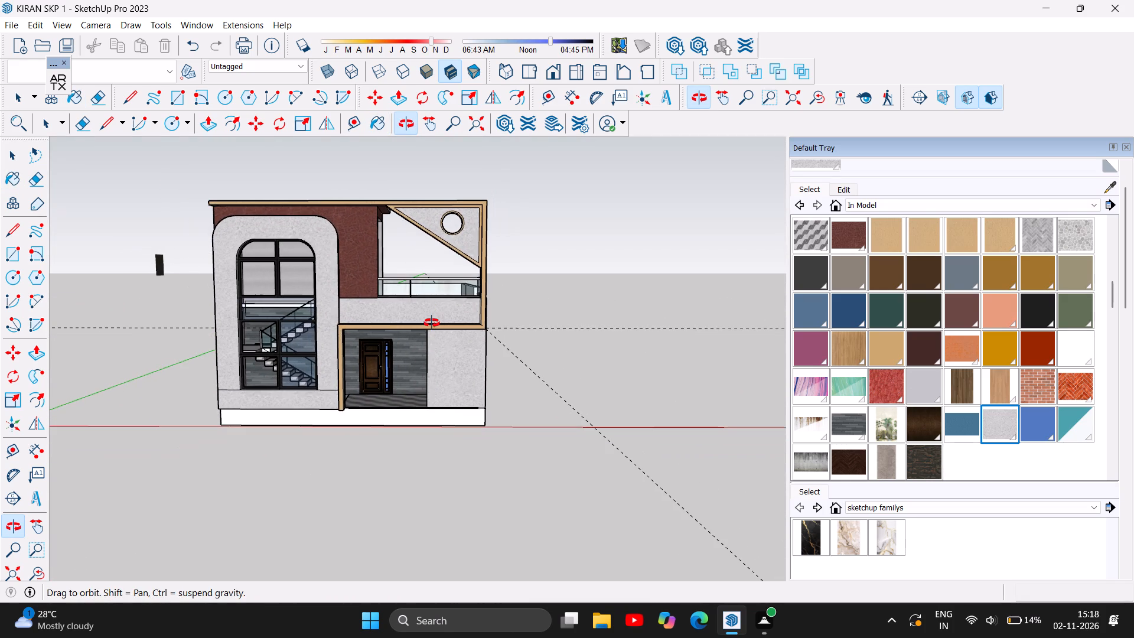
pyautogui.scroll(3, 432, 323)
pyautogui.click(995, 232)
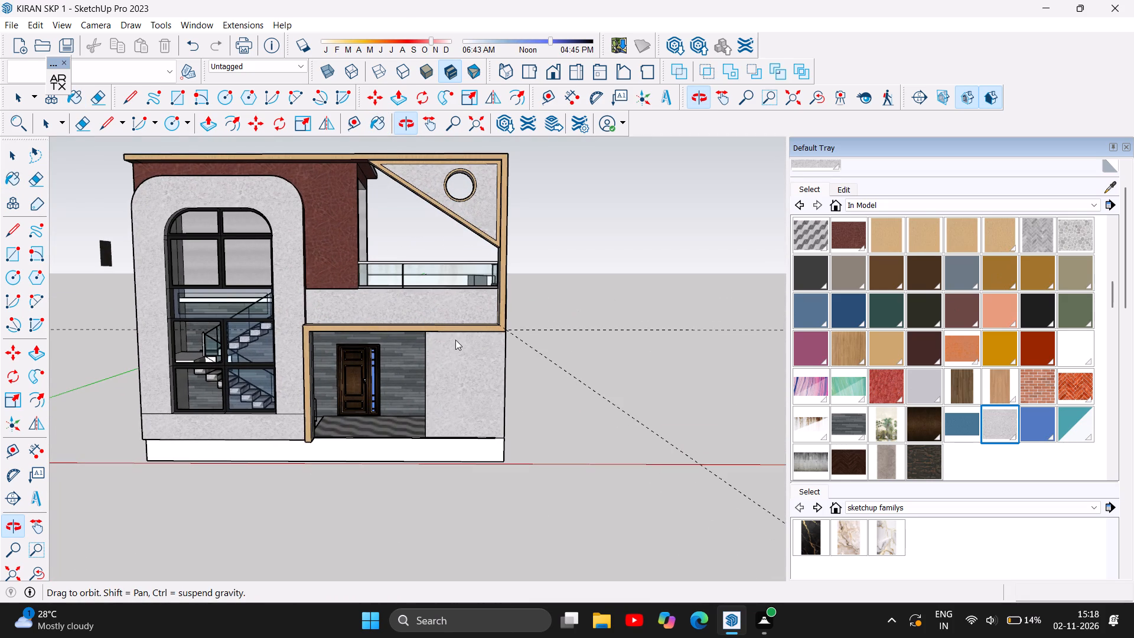
pyautogui.click(459, 350)
pyautogui.click(467, 354)
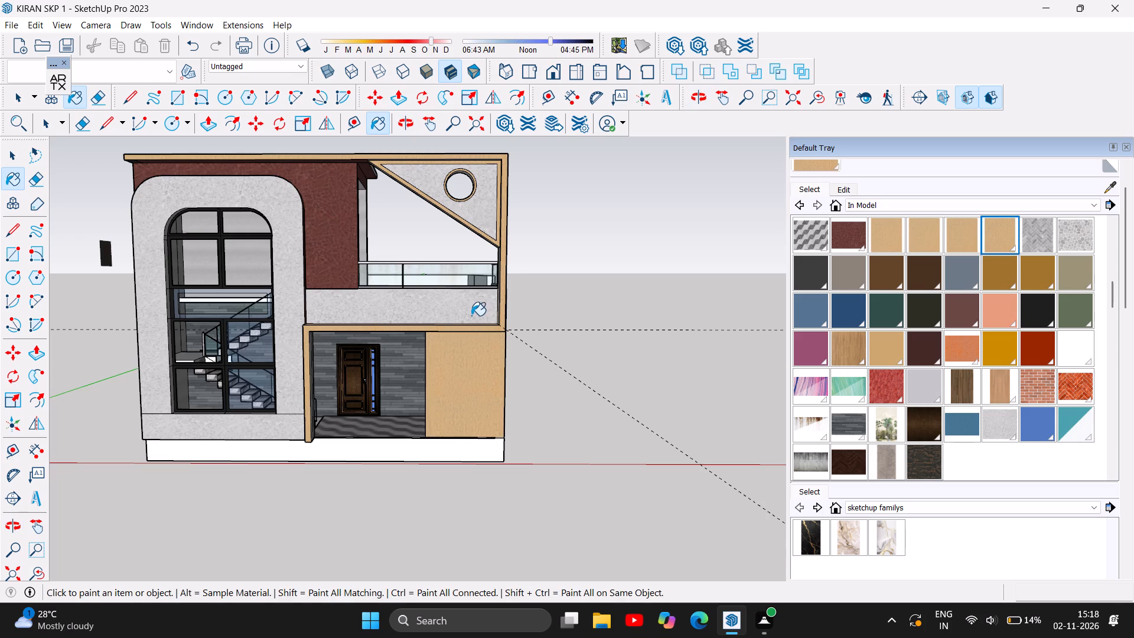
pyautogui.click(470, 311)
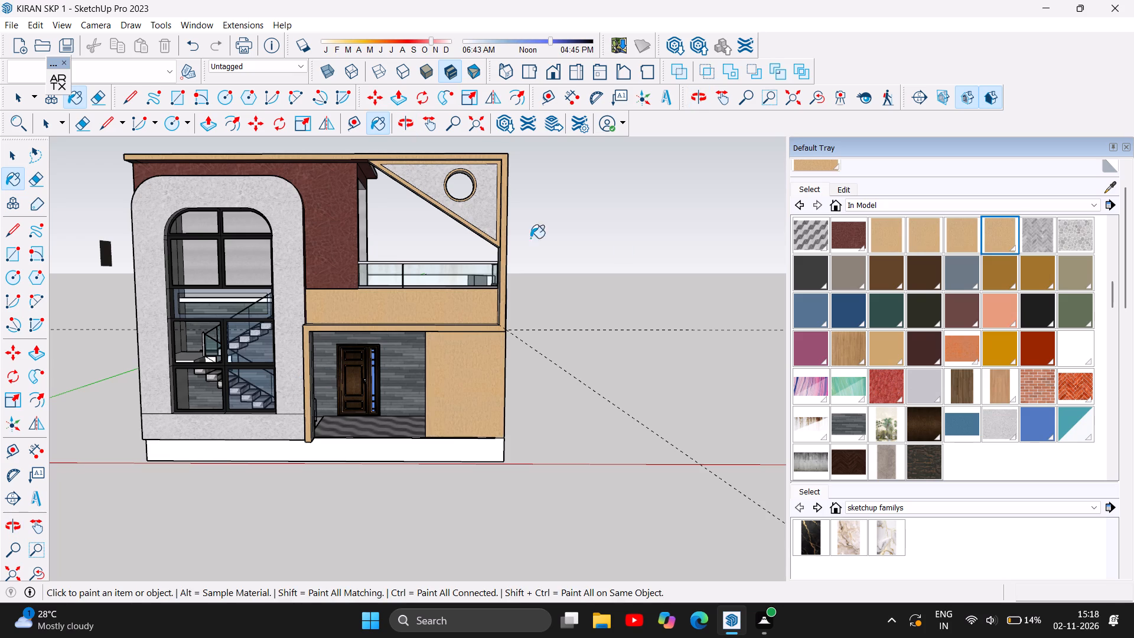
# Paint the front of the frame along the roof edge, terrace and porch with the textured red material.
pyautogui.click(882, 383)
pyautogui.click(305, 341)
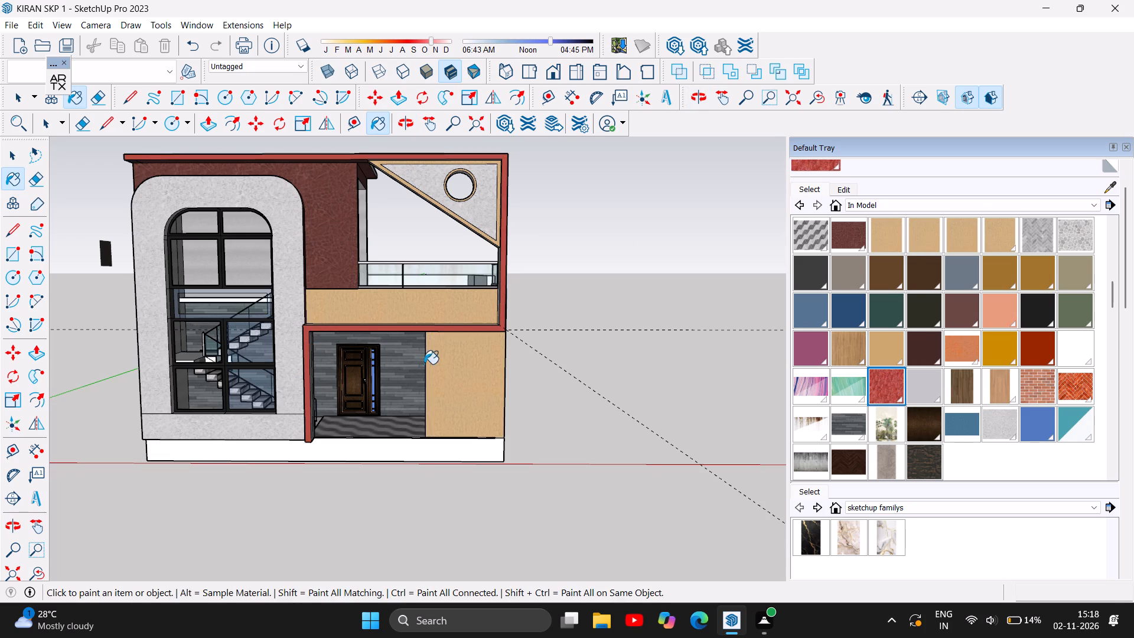
# Paint the front of the frame along the roof edge, terrace and porch with the steel-blue material.
pyautogui.scroll(-2, 155, 356)
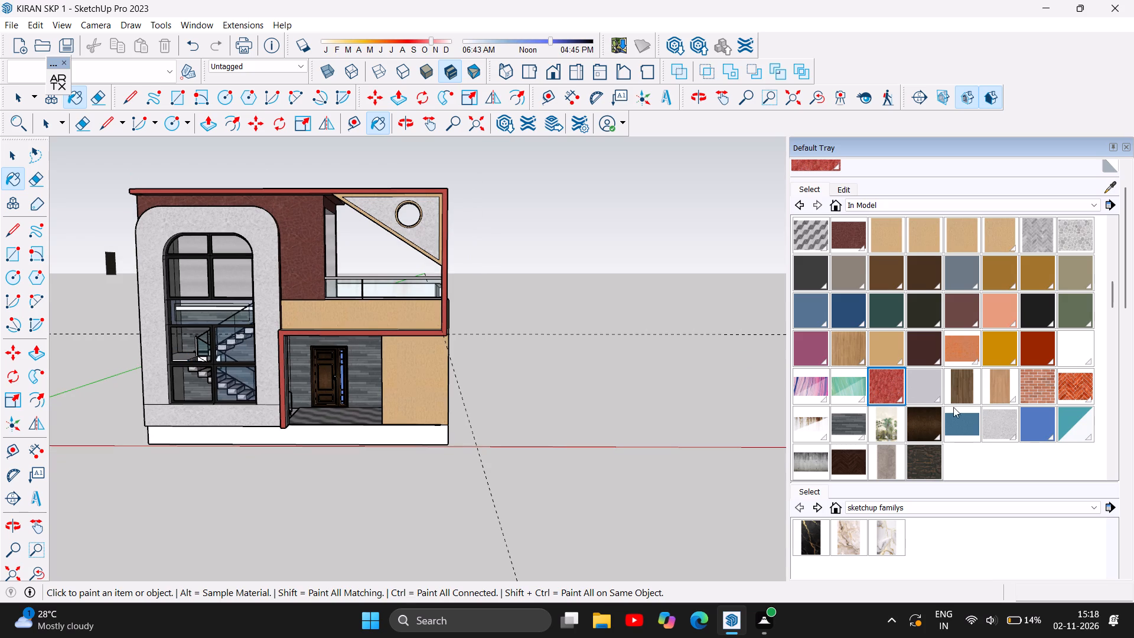
pyautogui.click(949, 419)
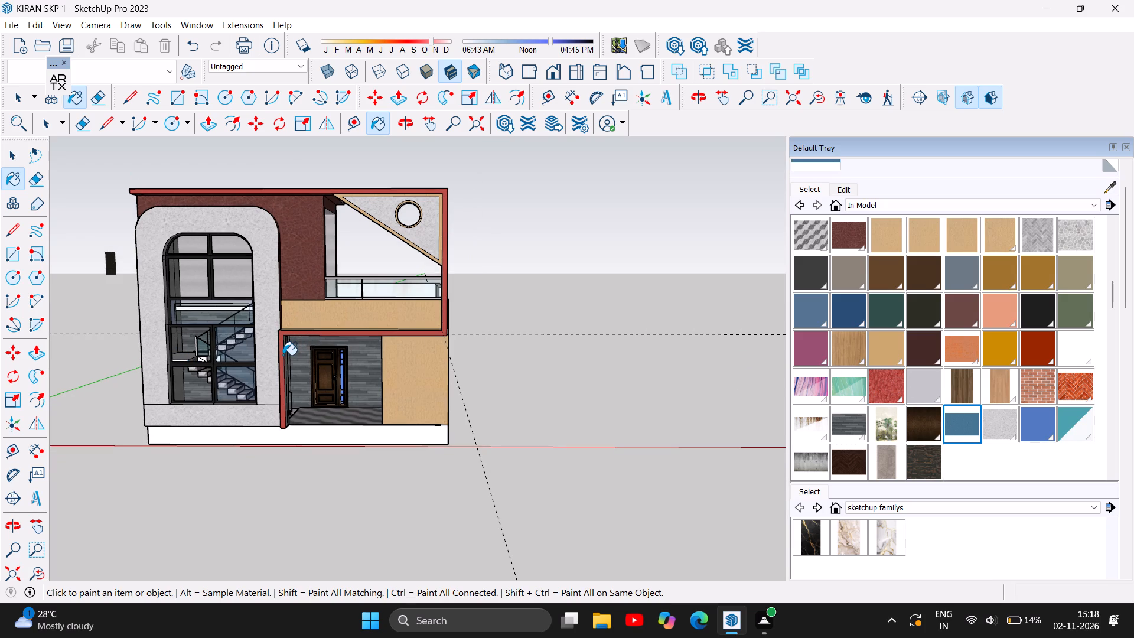
pyautogui.click(283, 355)
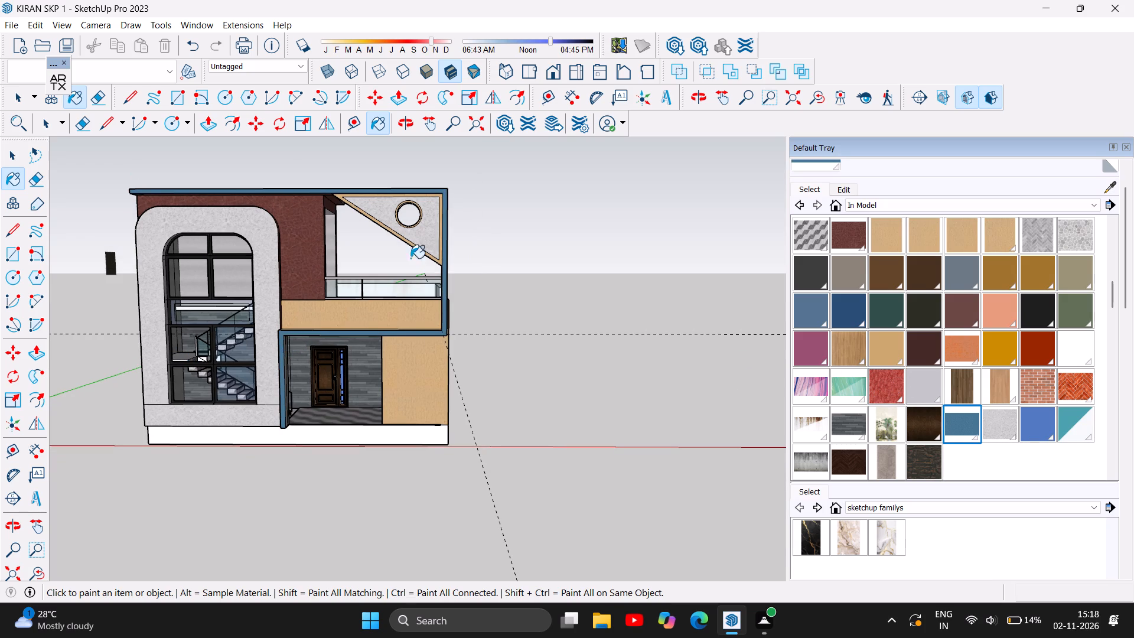
# Paint the face of the triangular terrace panel around the circular opening with the same steel-blue material.
pyautogui.scroll(2, 409, 479)
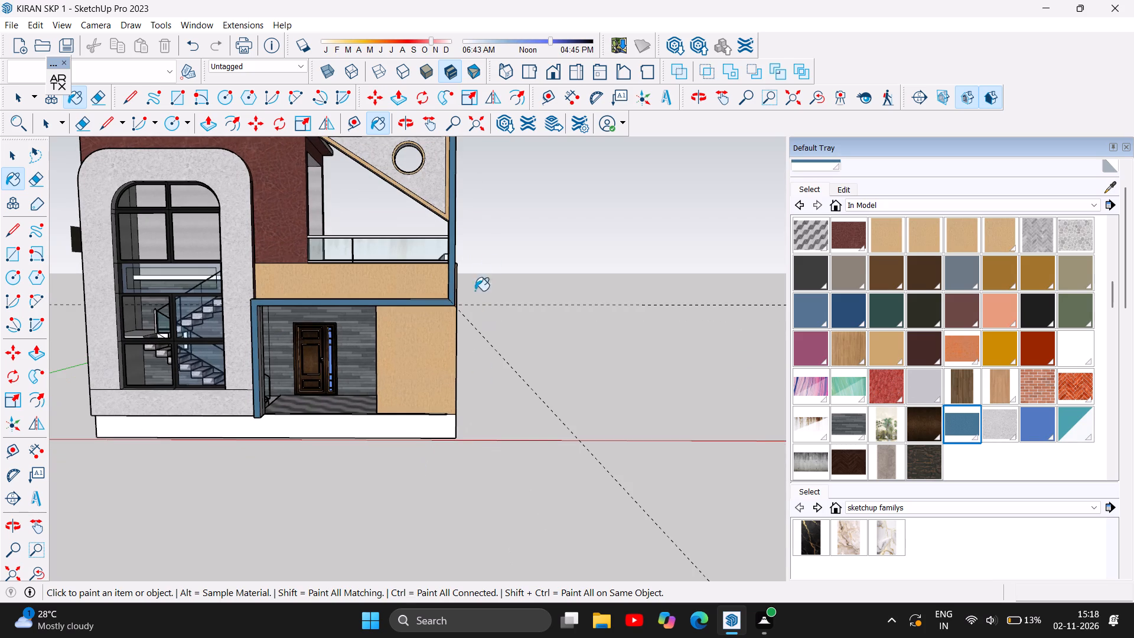
pyautogui.click(438, 214)
pyautogui.scroll(-3, 465, 287)
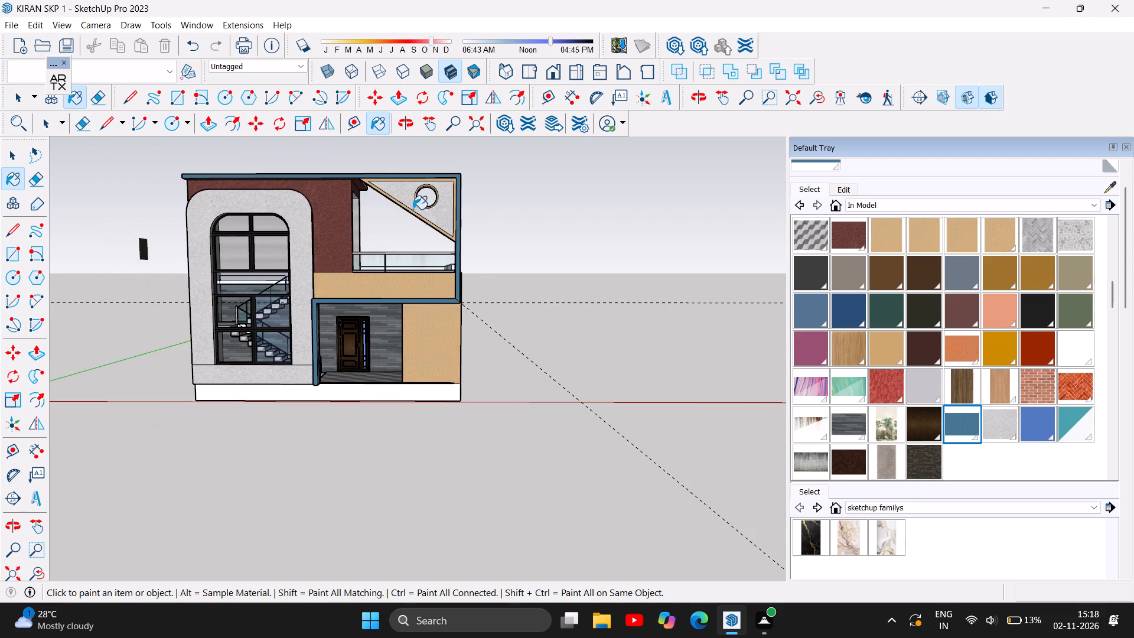
pyautogui.click(438, 203)
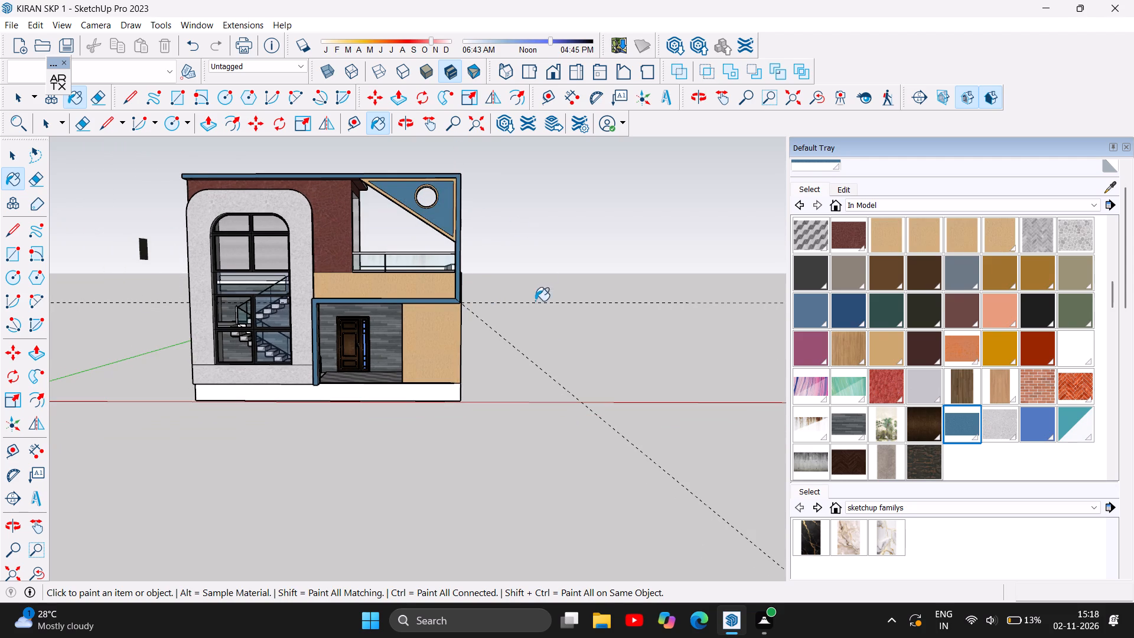
# Examine the front facade's blue, tan, grey and red-brown colour combination from a distance and close up.
pyautogui.scroll(-3, 556, 361)
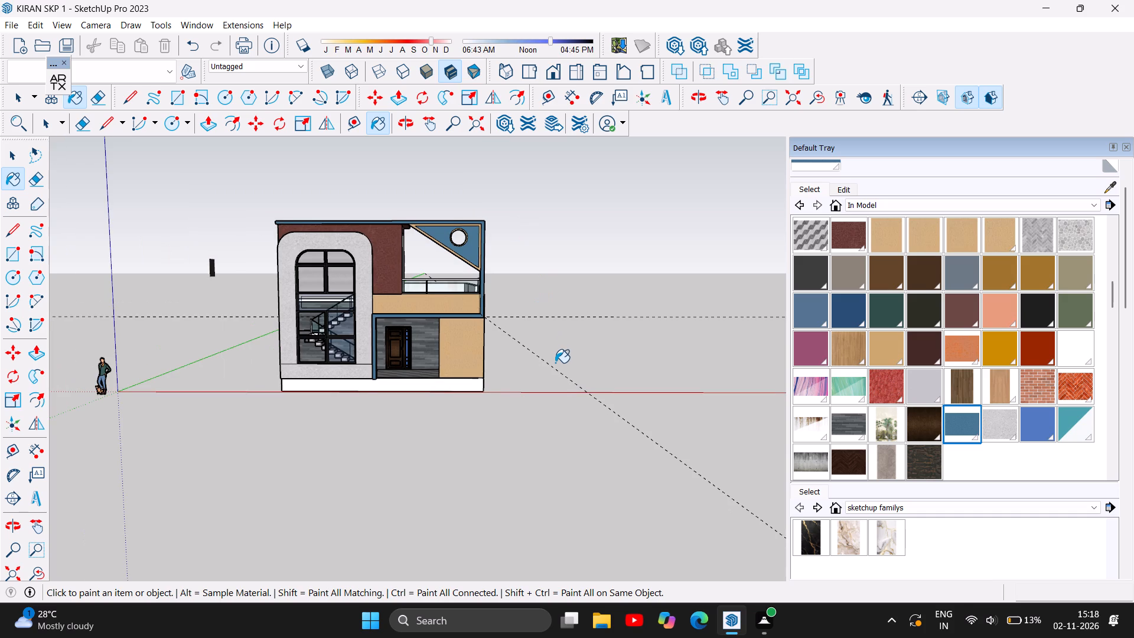
pyautogui.scroll(-1, 555, 363)
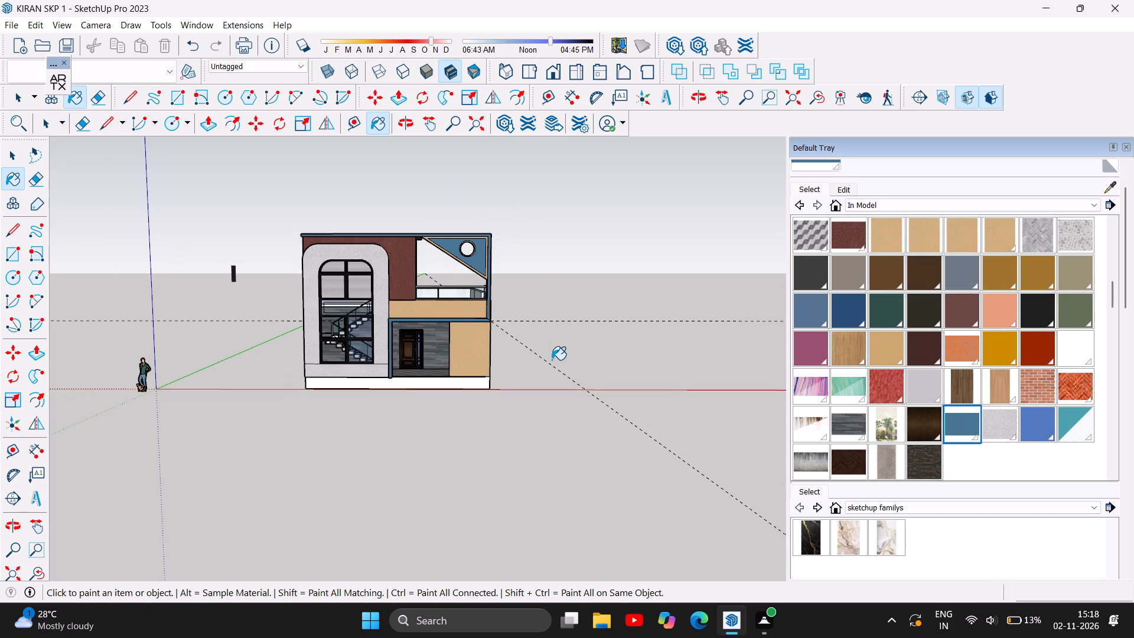
pyautogui.scroll(4, 493, 364)
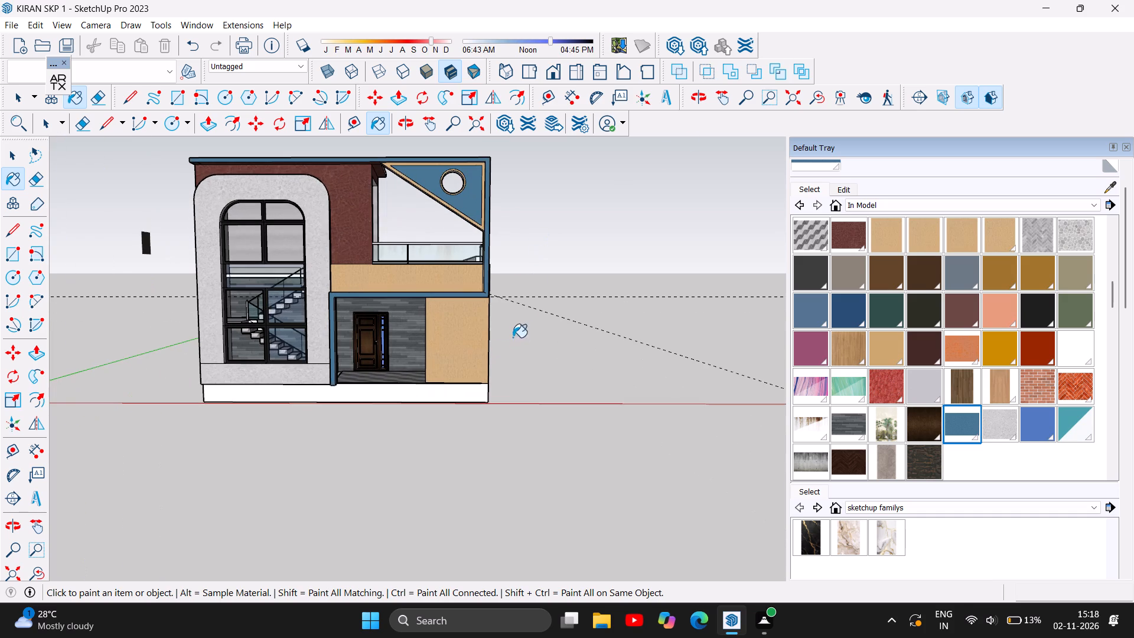
pyautogui.scroll(6, 384, 206)
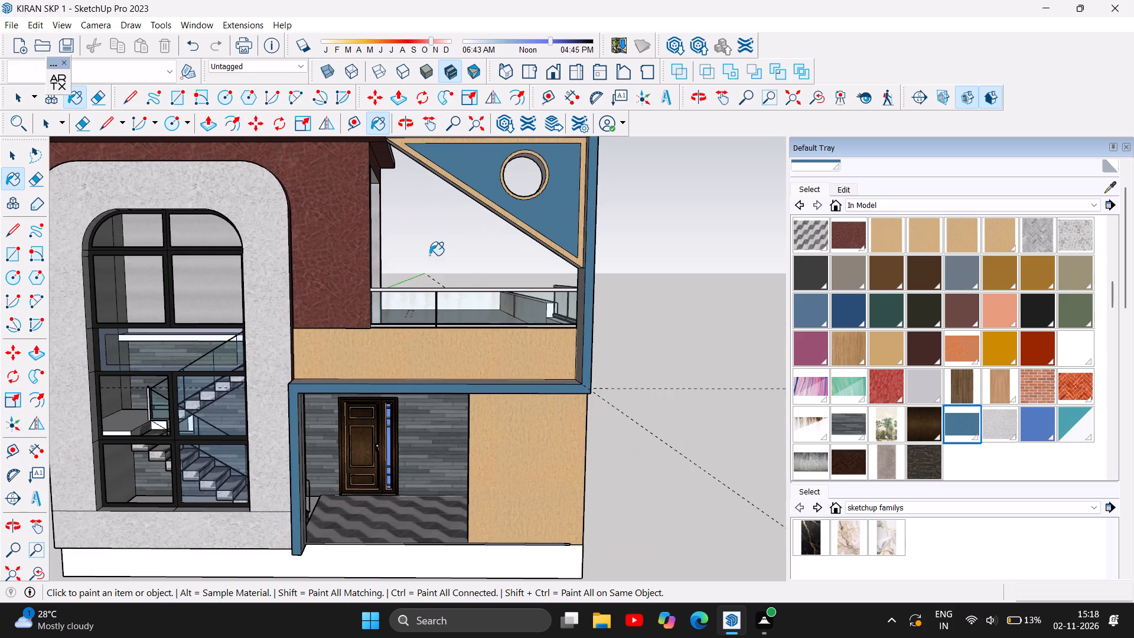
pyautogui.scroll(-3, 703, 349)
pyautogui.scroll(2, 693, 327)
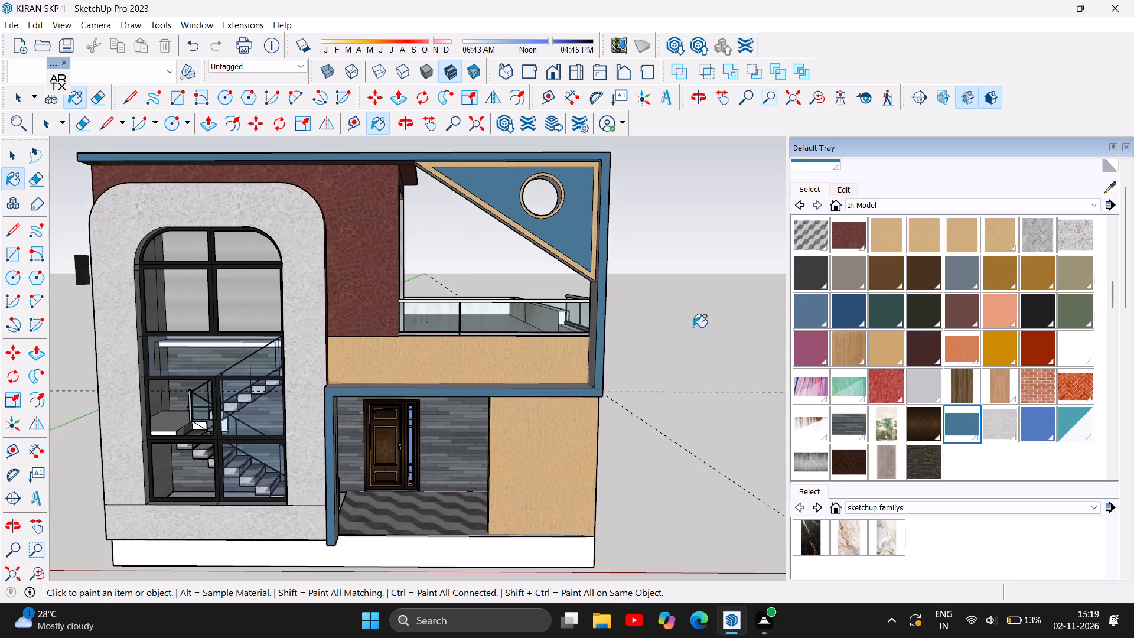
pyautogui.scroll(1, 693, 327)
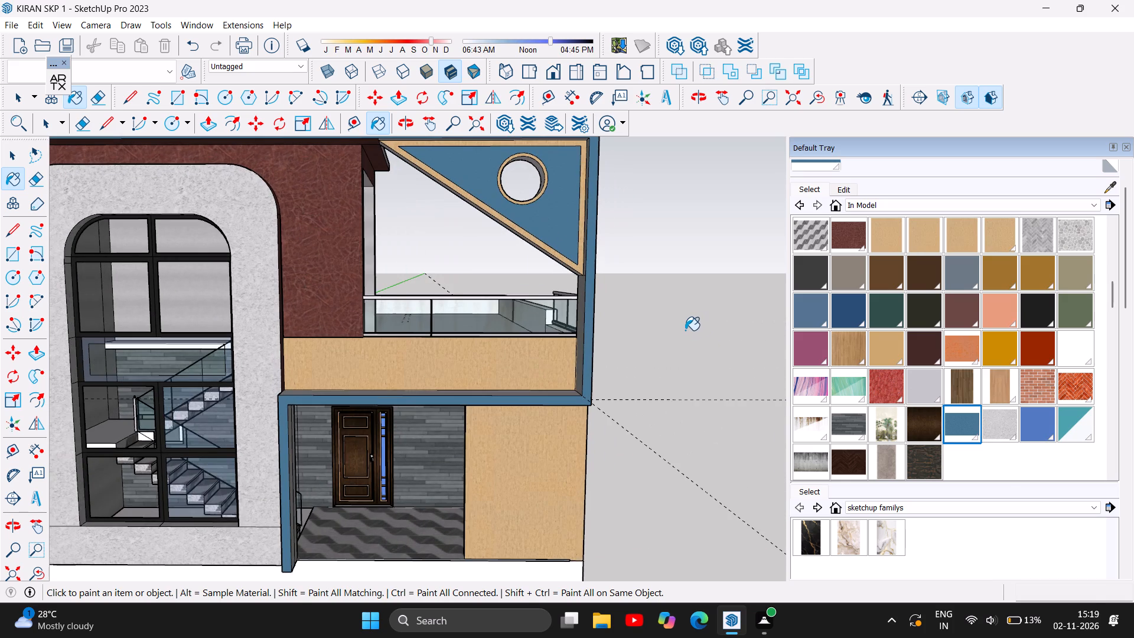
pyautogui.scroll(1, 682, 331)
pyautogui.scroll(-2, 671, 338)
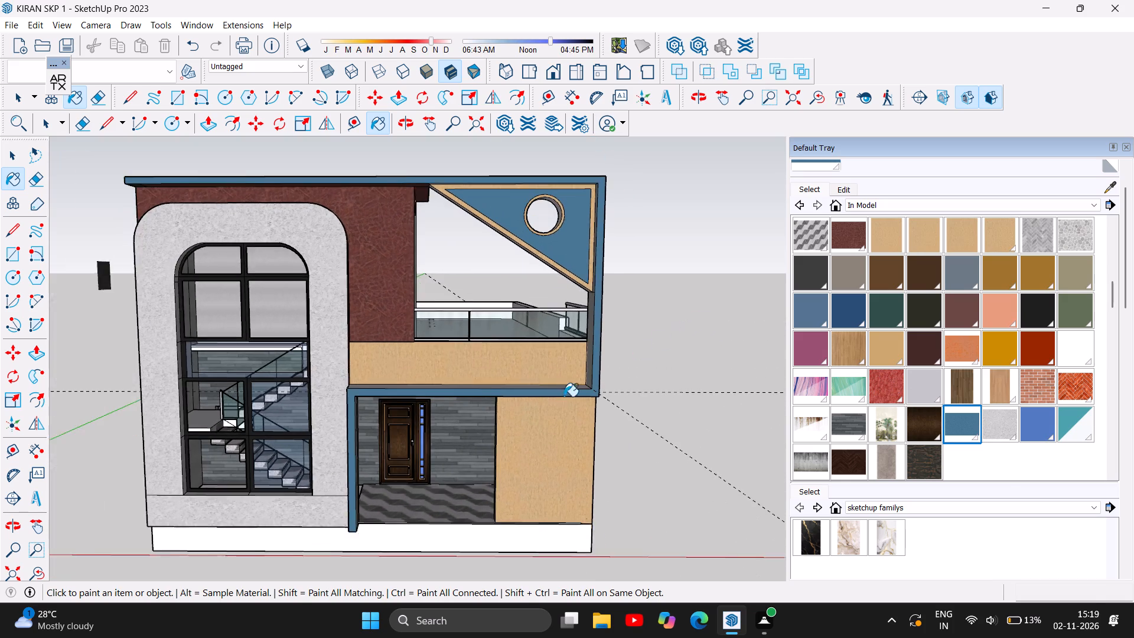
pyautogui.scroll(-2, 564, 396)
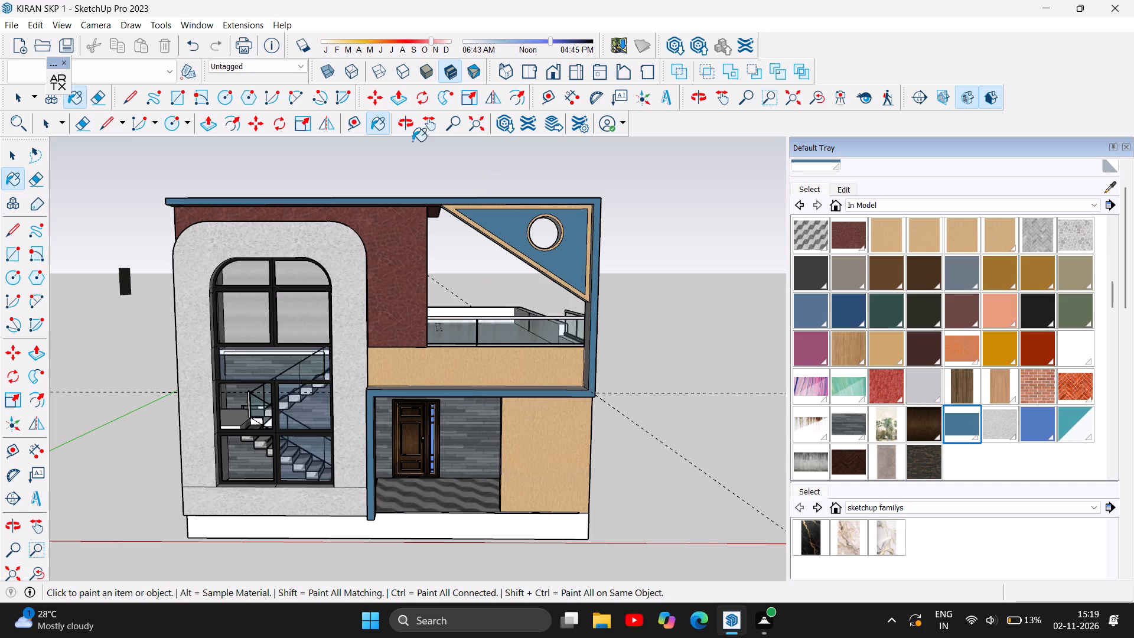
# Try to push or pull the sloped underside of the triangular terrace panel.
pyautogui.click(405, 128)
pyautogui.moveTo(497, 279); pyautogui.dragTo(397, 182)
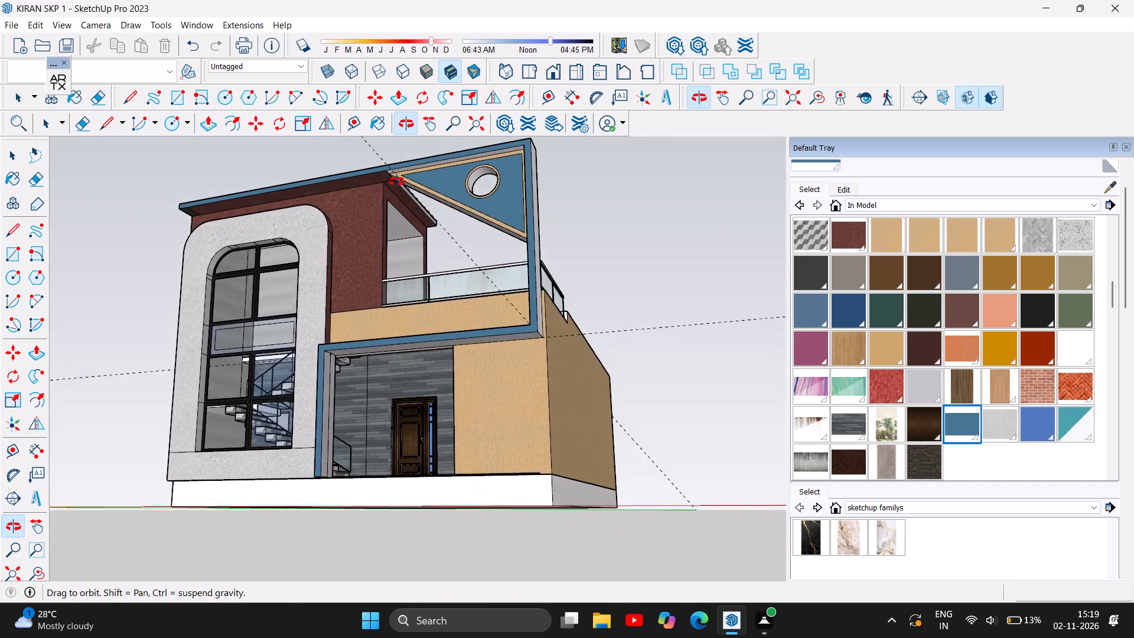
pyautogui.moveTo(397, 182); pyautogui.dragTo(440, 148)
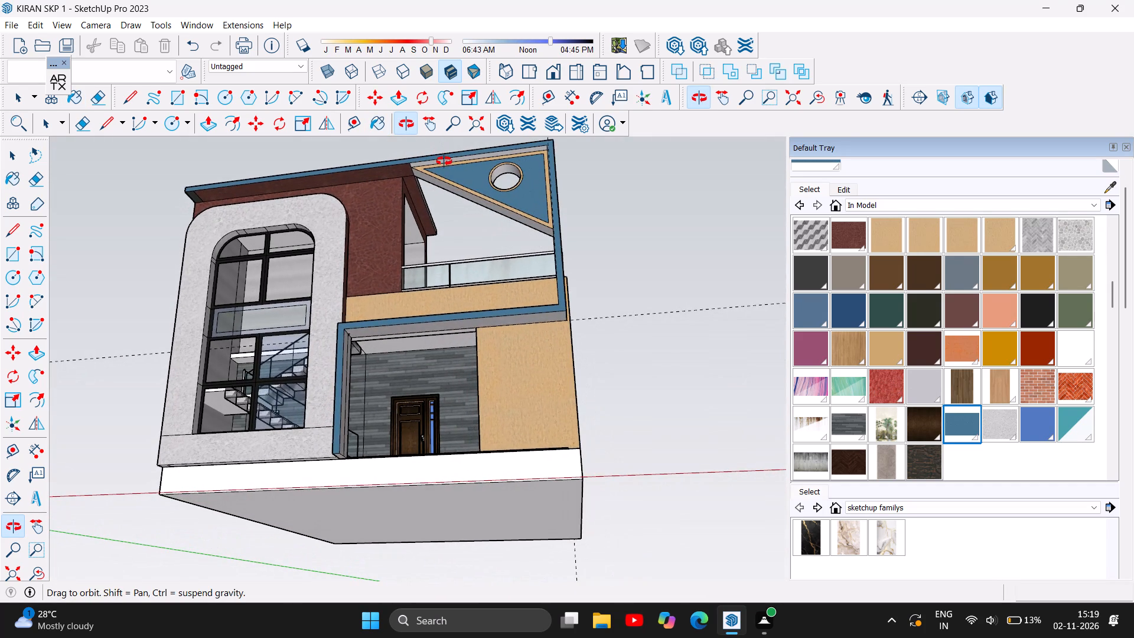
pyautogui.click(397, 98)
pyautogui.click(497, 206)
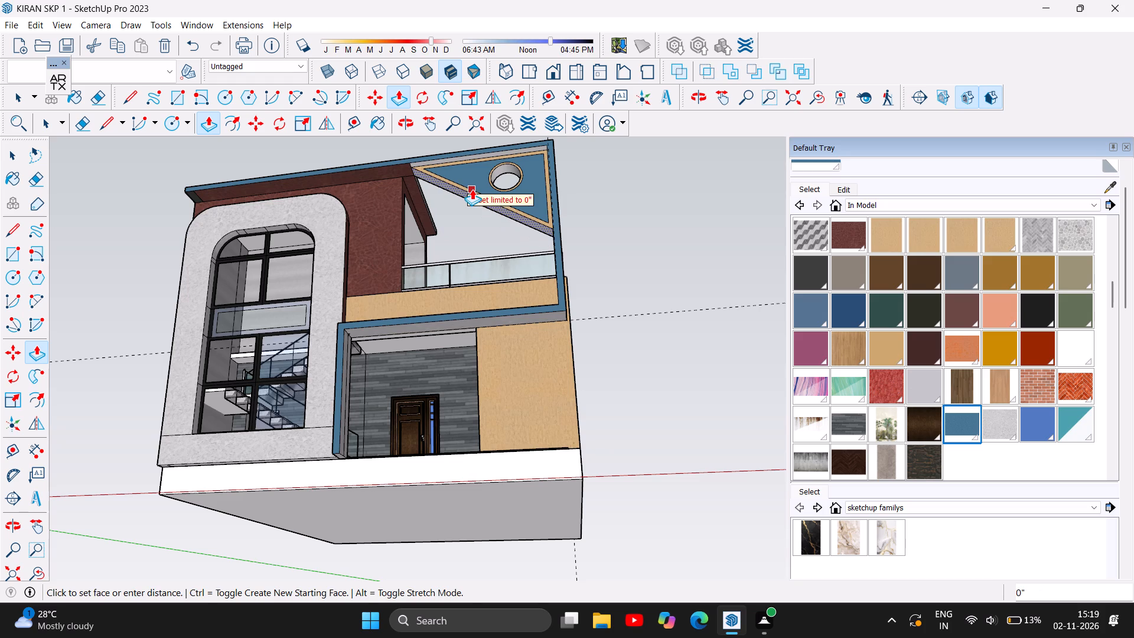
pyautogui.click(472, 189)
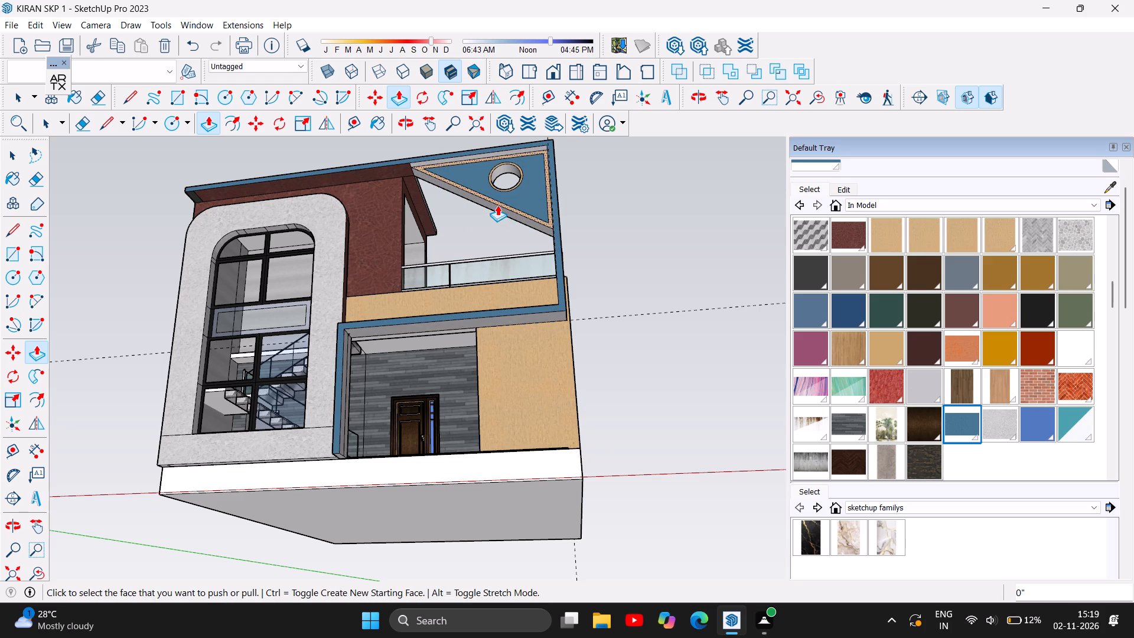
# Split the triangular panel's sloped underside with a line about 1' 1 13/16" long and try to push or pull its lower part.
pyautogui.click(125, 100)
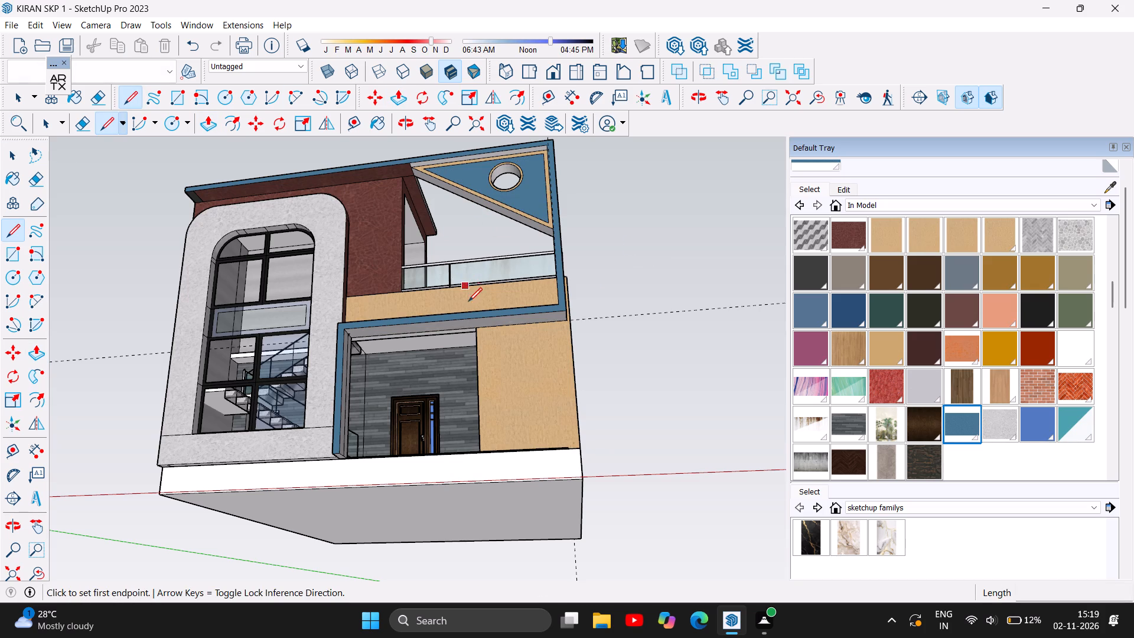
pyautogui.click(478, 197)
pyautogui.click(481, 207)
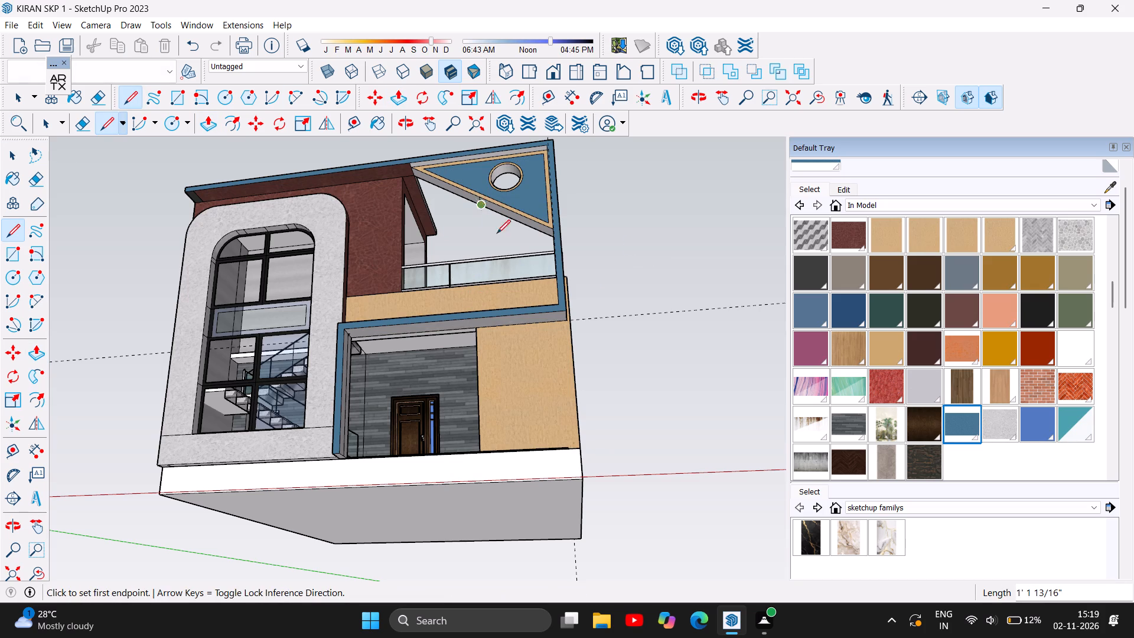
pyautogui.click(198, 121)
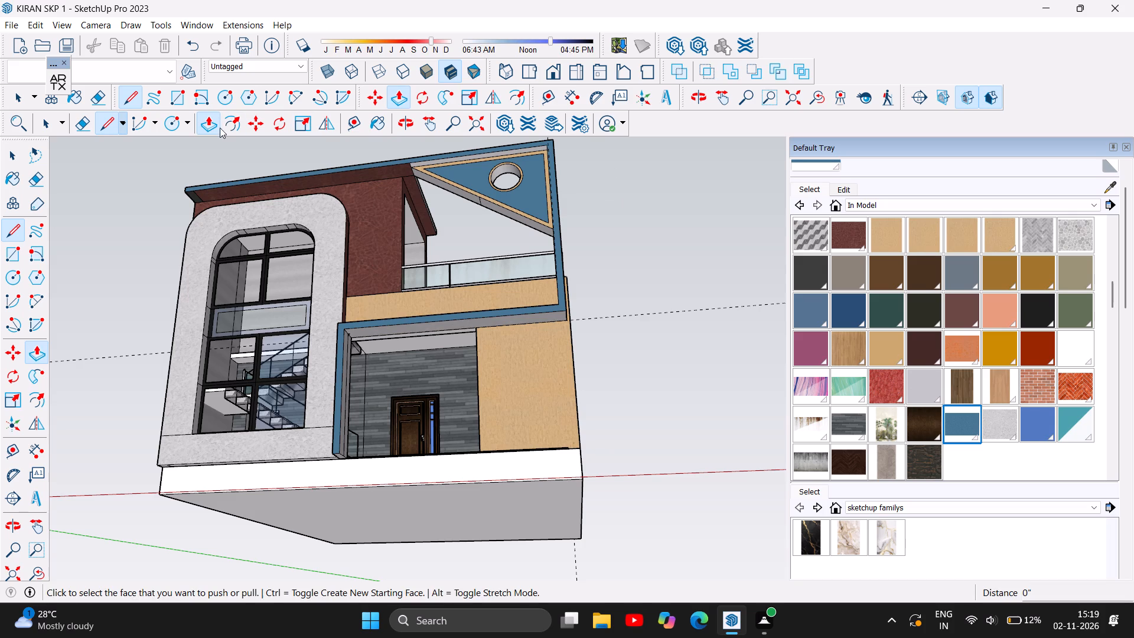
pyautogui.click(505, 210)
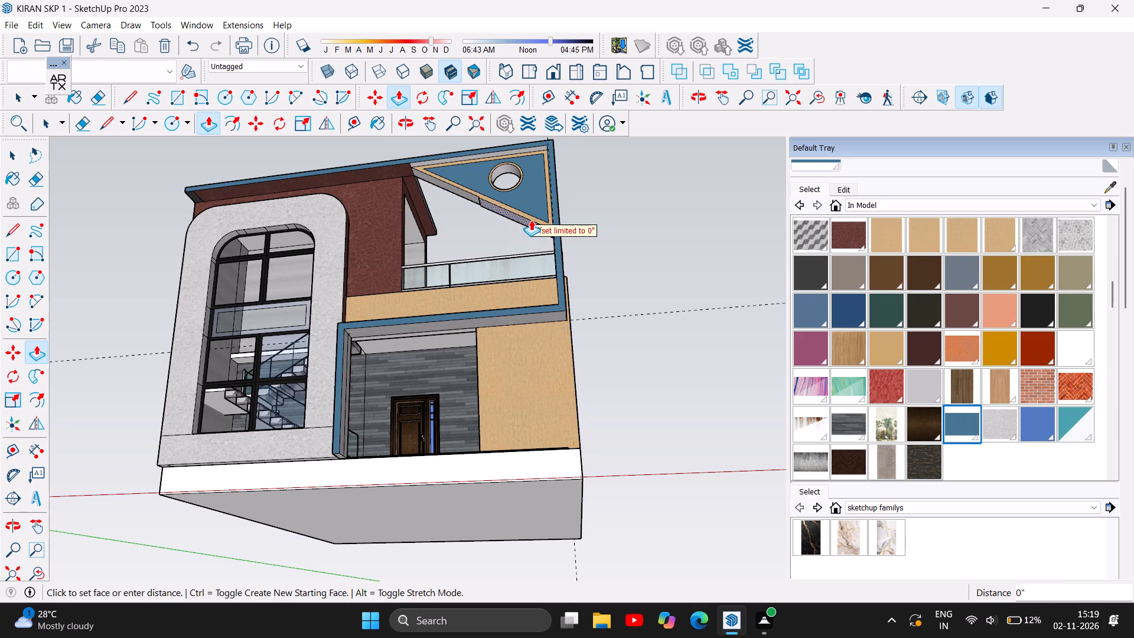
pyautogui.click(532, 219)
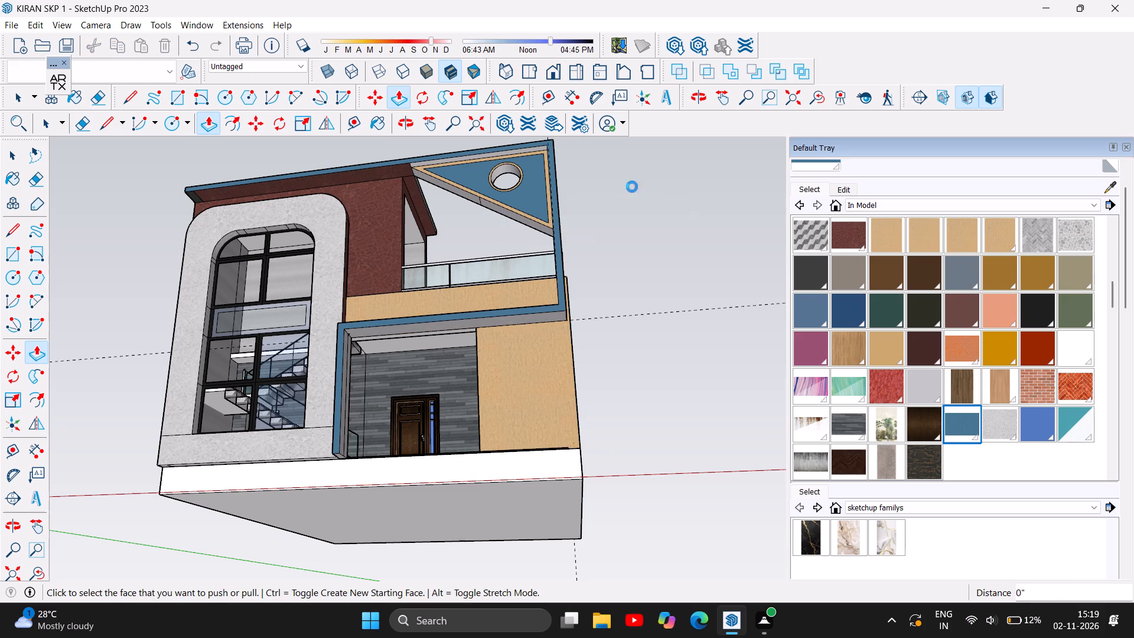
# Paint the face of the triangular terrace panel around the circular opening with the light grey textured material.
pyautogui.click(405, 123)
pyautogui.moveTo(432, 238); pyautogui.dragTo(475, 363)
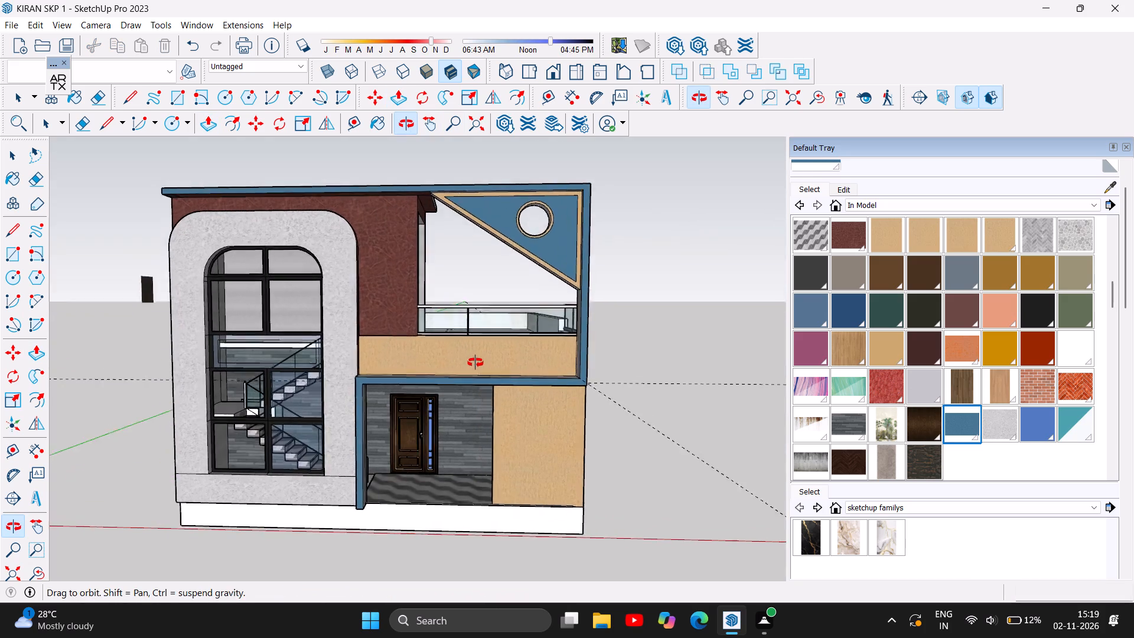
pyautogui.moveTo(475, 363); pyautogui.dragTo(523, 412)
pyautogui.click(523, 412)
pyautogui.scroll(3, 529, 412)
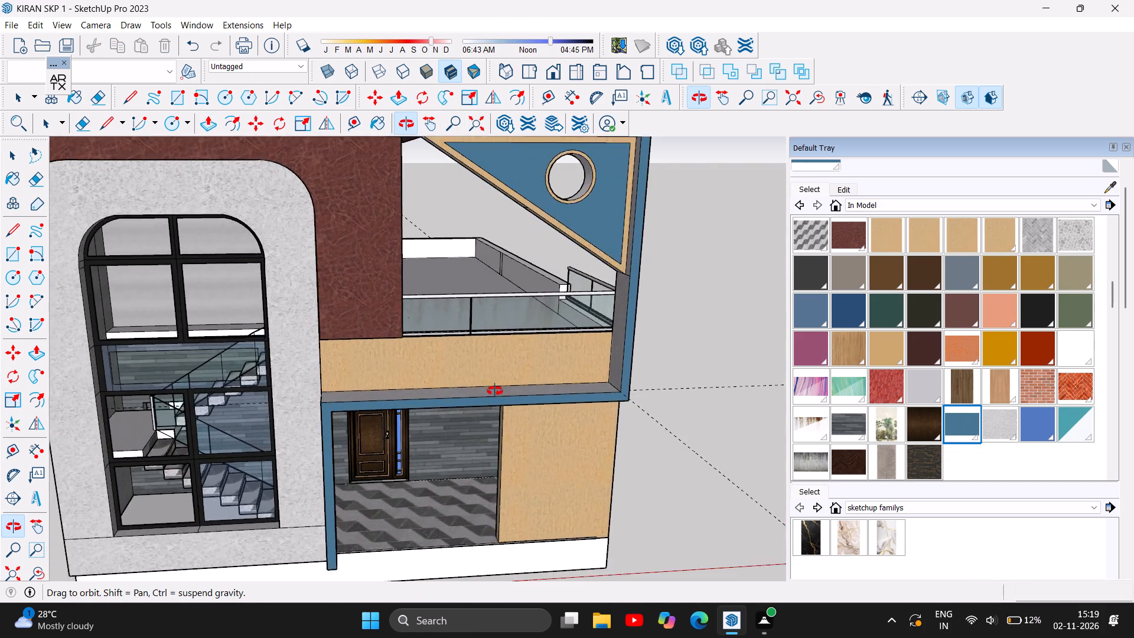
pyautogui.moveTo(495, 390); pyautogui.dragTo(423, 376)
pyautogui.scroll(-3, 455, 382)
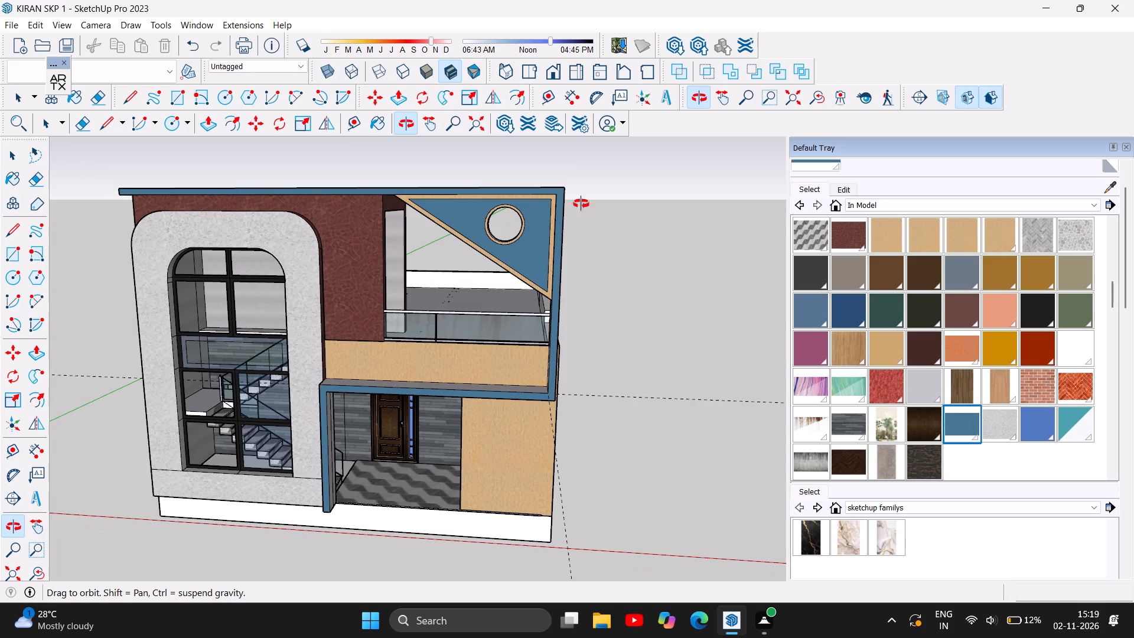
pyautogui.scroll(1, 559, 204)
pyautogui.click(992, 418)
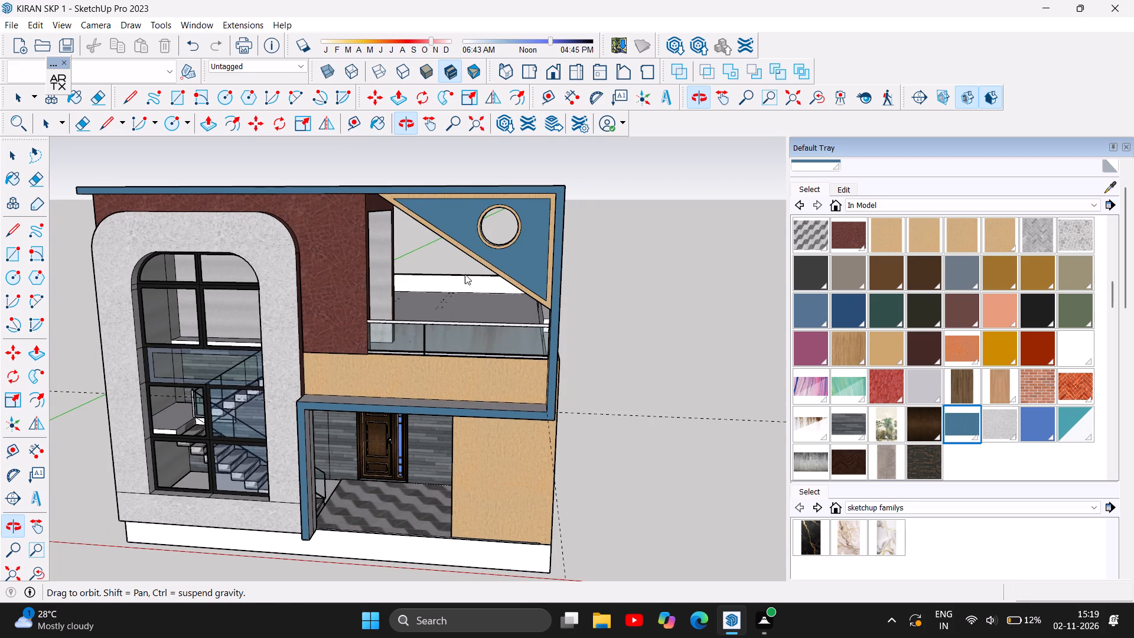
pyautogui.click(527, 258)
# Paint the front of the frame along the roof edge, terrace and porch with the same light grey textured material.
pyautogui.scroll(-1, 601, 301)
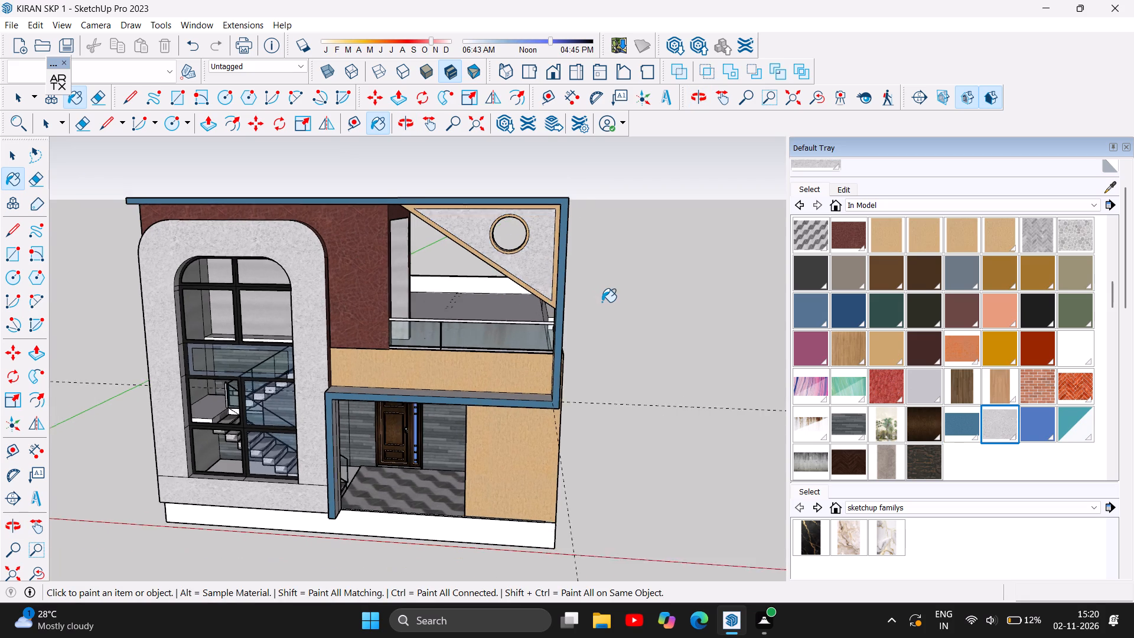
pyautogui.scroll(-2, 602, 302)
pyautogui.click(573, 256)
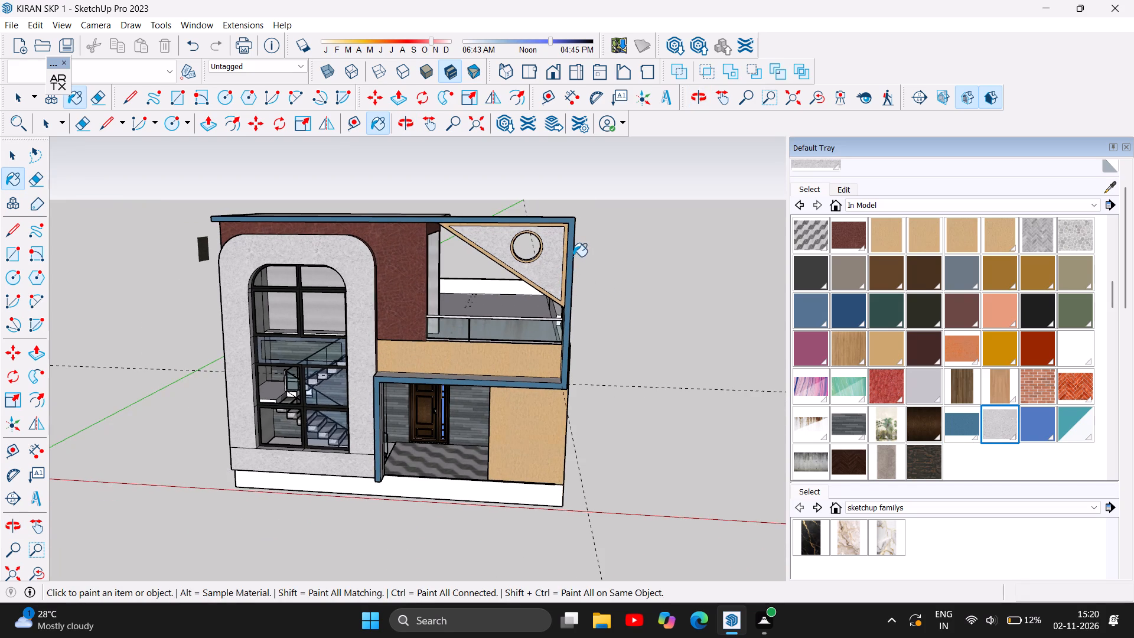
pyautogui.click(570, 258)
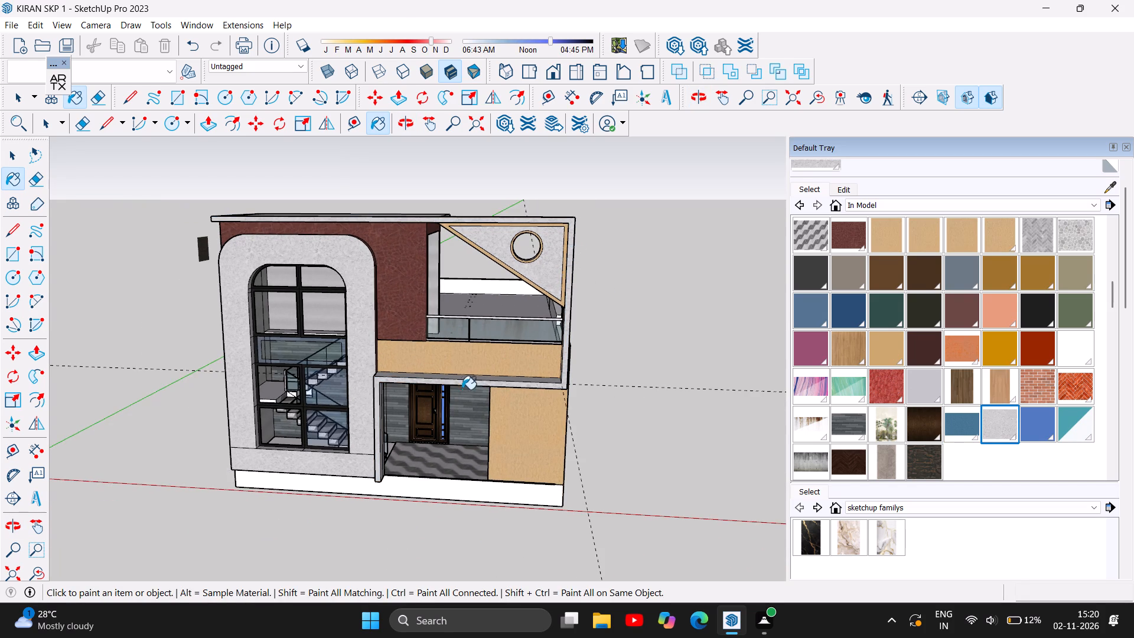
# Paint the ring around the triangular panel's circular opening with the dark red-brown textured material.
pyautogui.scroll(3, 454, 376)
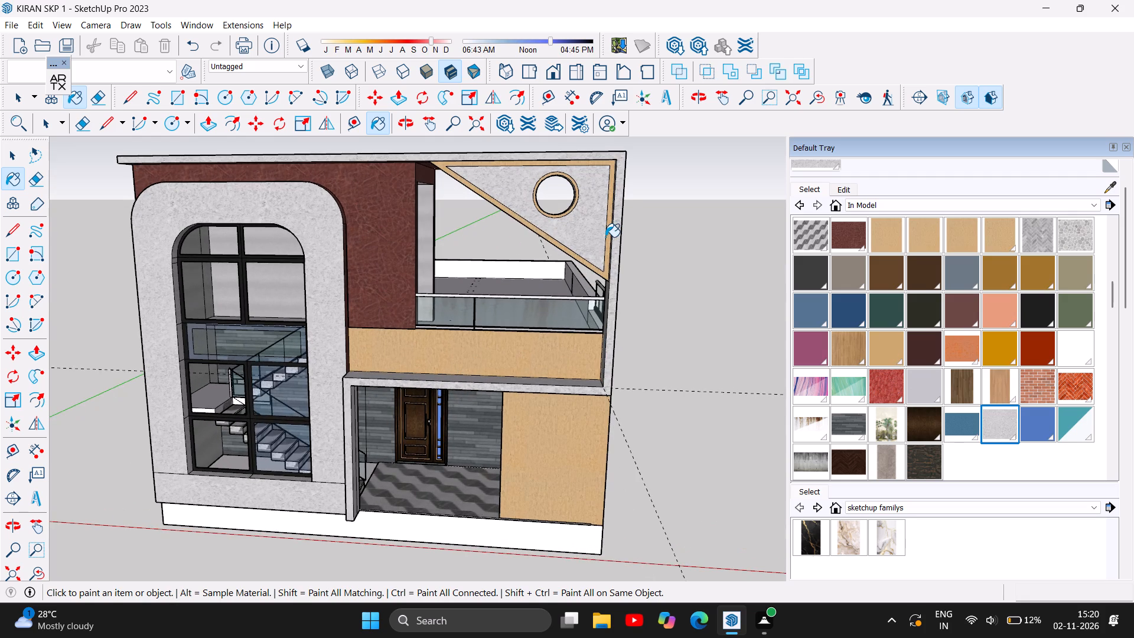
pyautogui.scroll(-2, 536, 344)
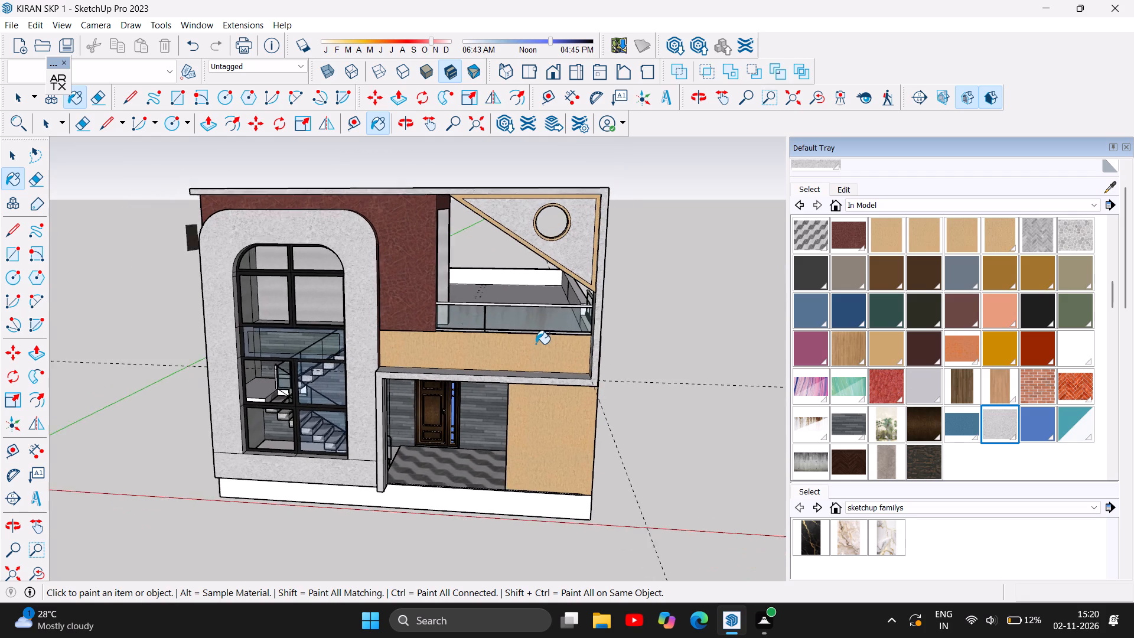
pyautogui.scroll(-1, 536, 344)
pyautogui.scroll(2, 563, 373)
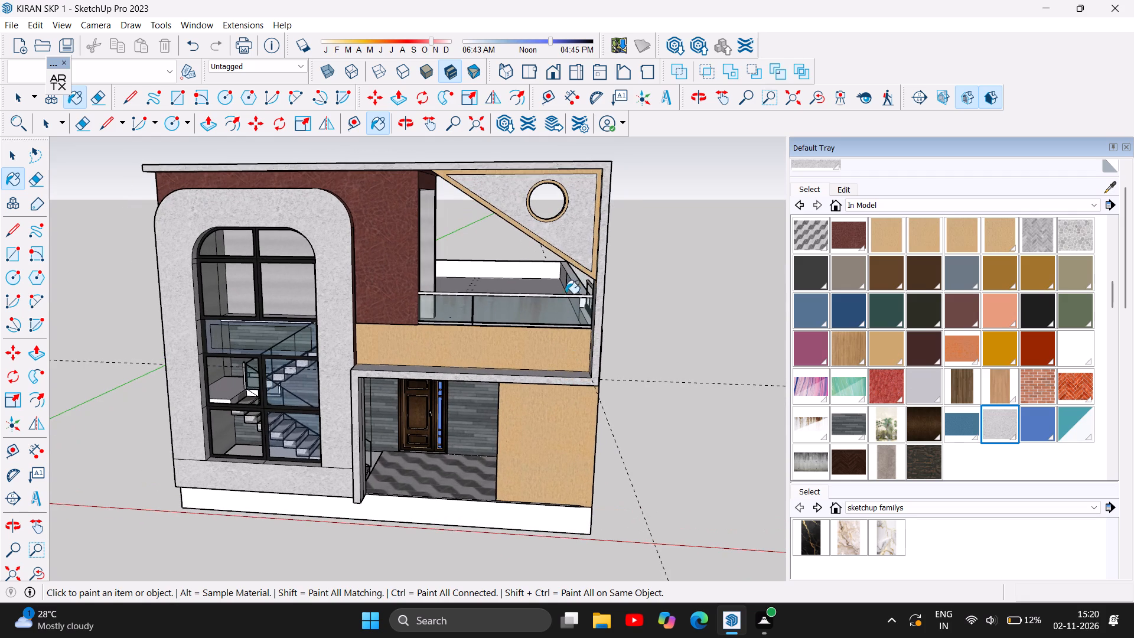
pyautogui.scroll(2, 576, 146)
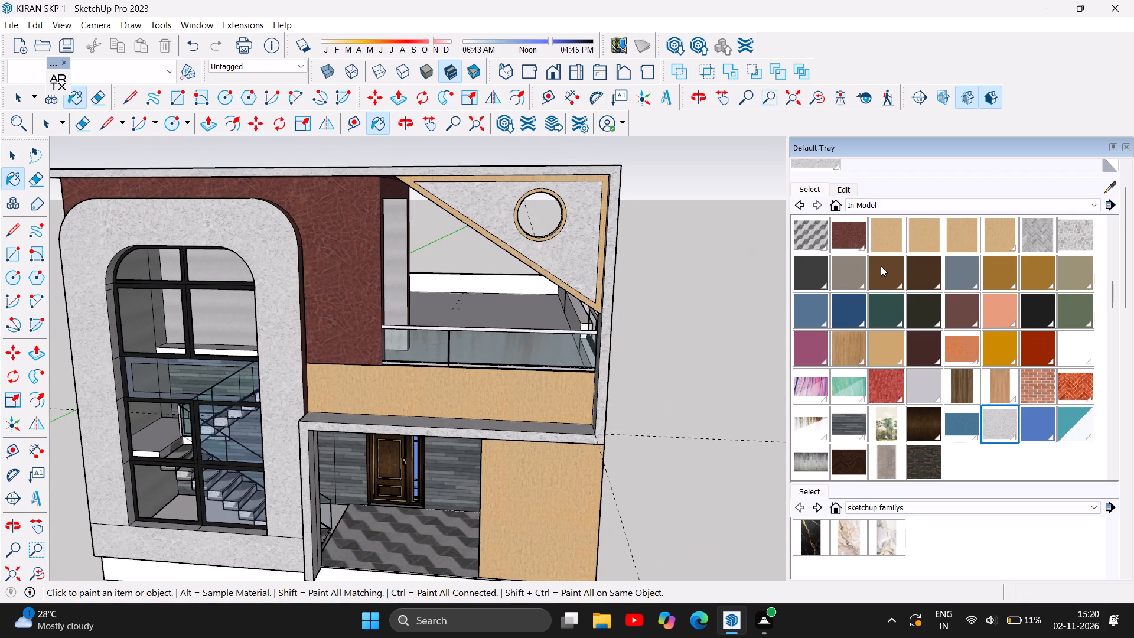
pyautogui.click(846, 237)
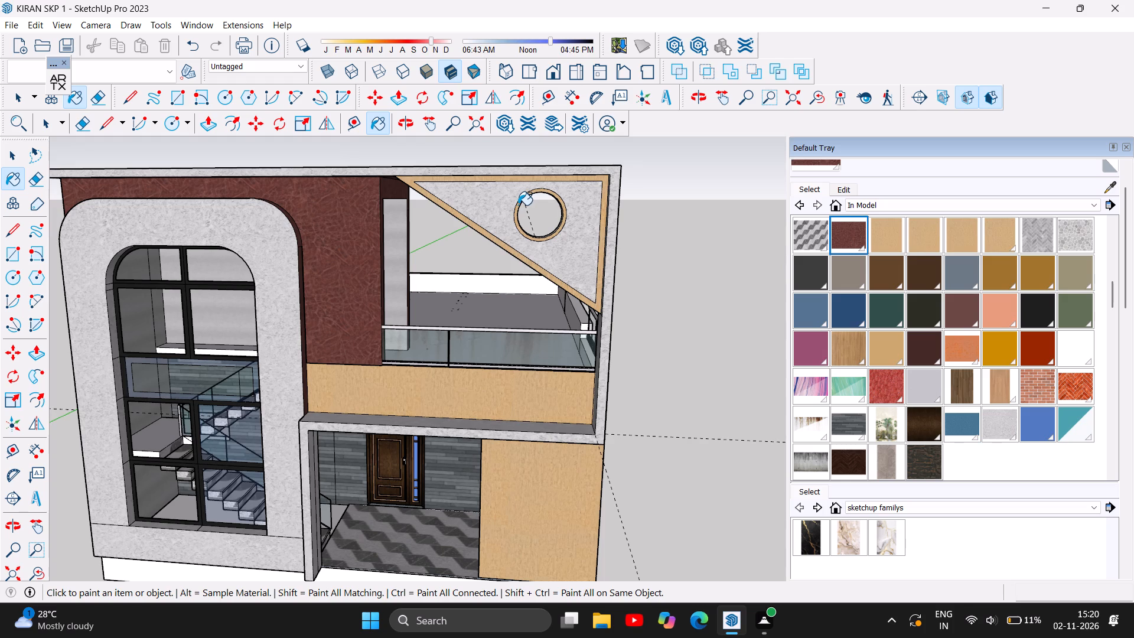
pyautogui.click(517, 206)
pyautogui.scroll(7, 569, 201)
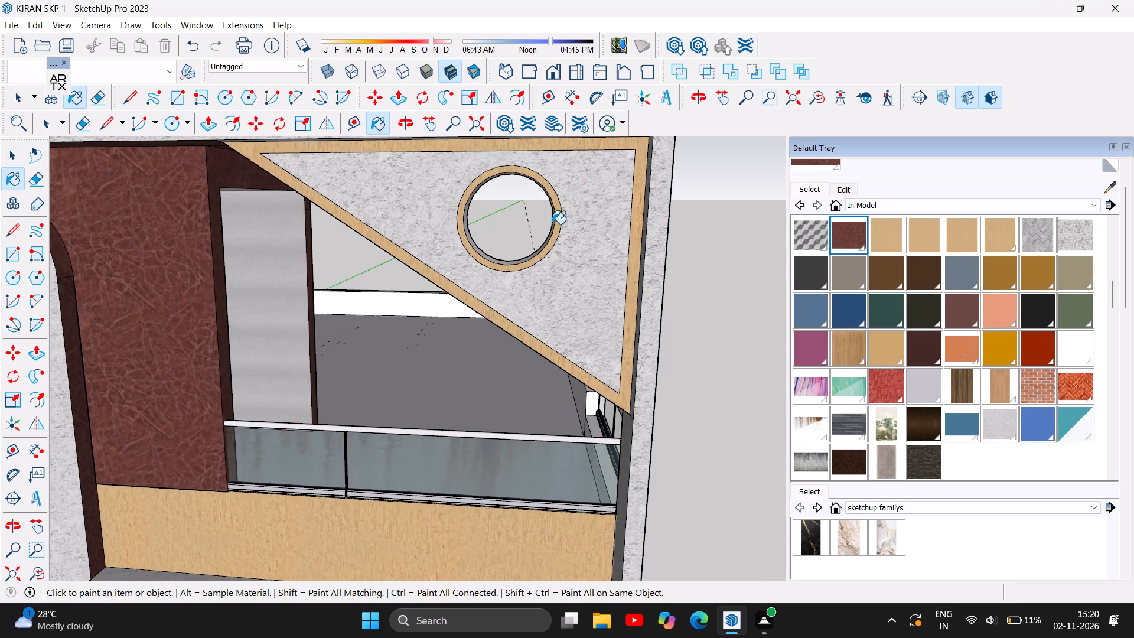
pyautogui.click(555, 222)
pyautogui.click(558, 220)
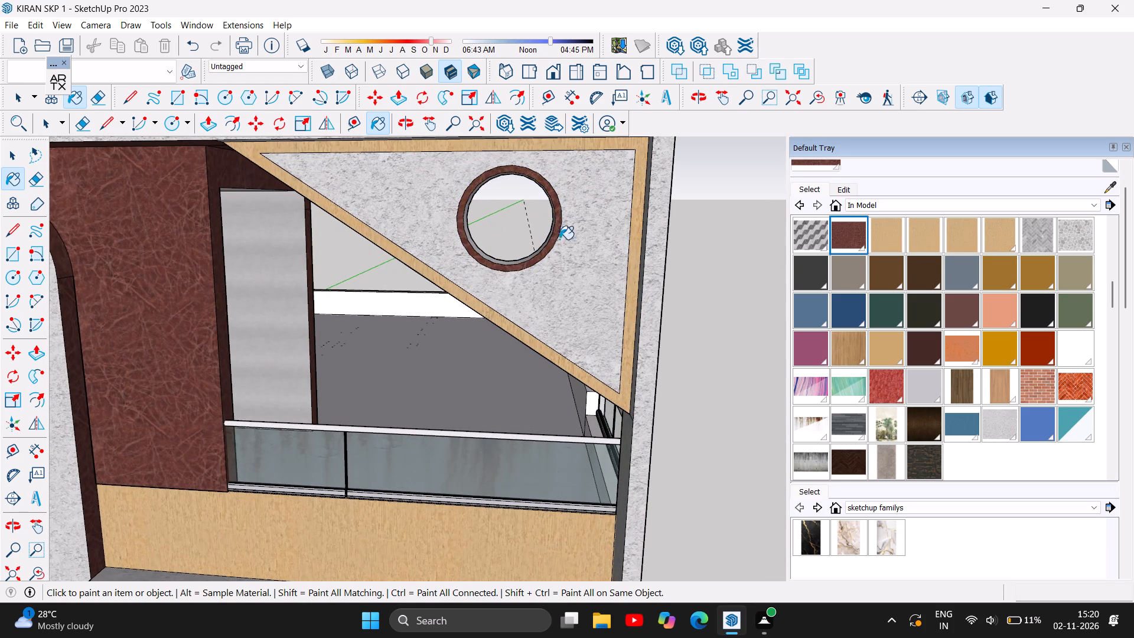
# Draw two crossing diagonal lines, about 9' 4 3/4" and 7' 10 1/2" long, across the tan ground-floor wall beside the porch.
pyautogui.scroll(-7, 528, 256)
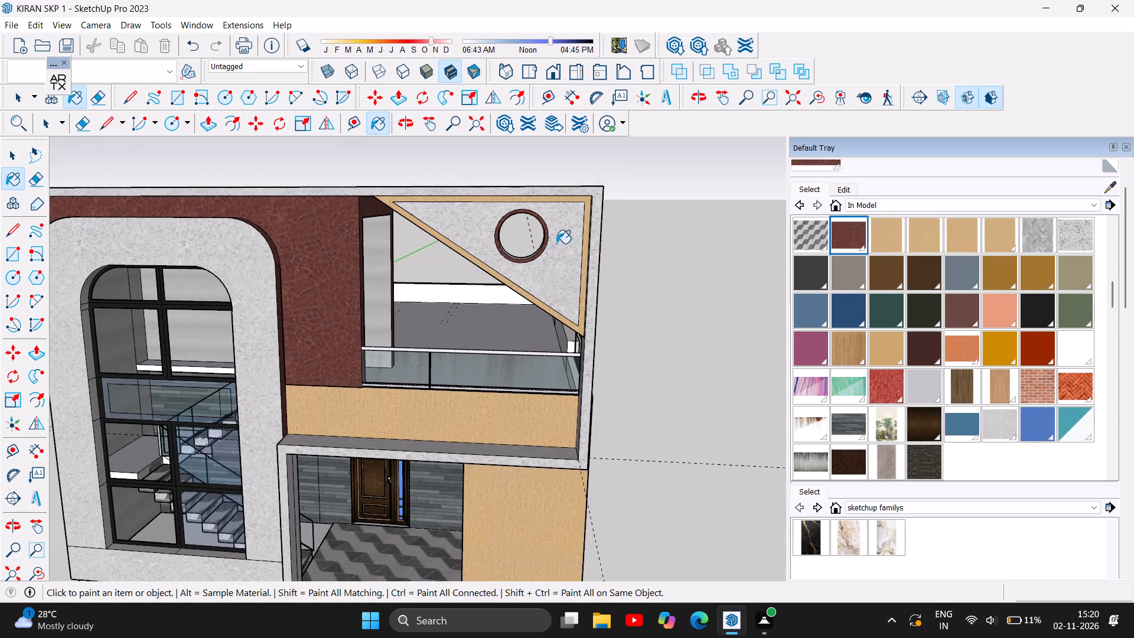
pyautogui.scroll(-3, 660, 198)
pyautogui.scroll(-2, 695, 318)
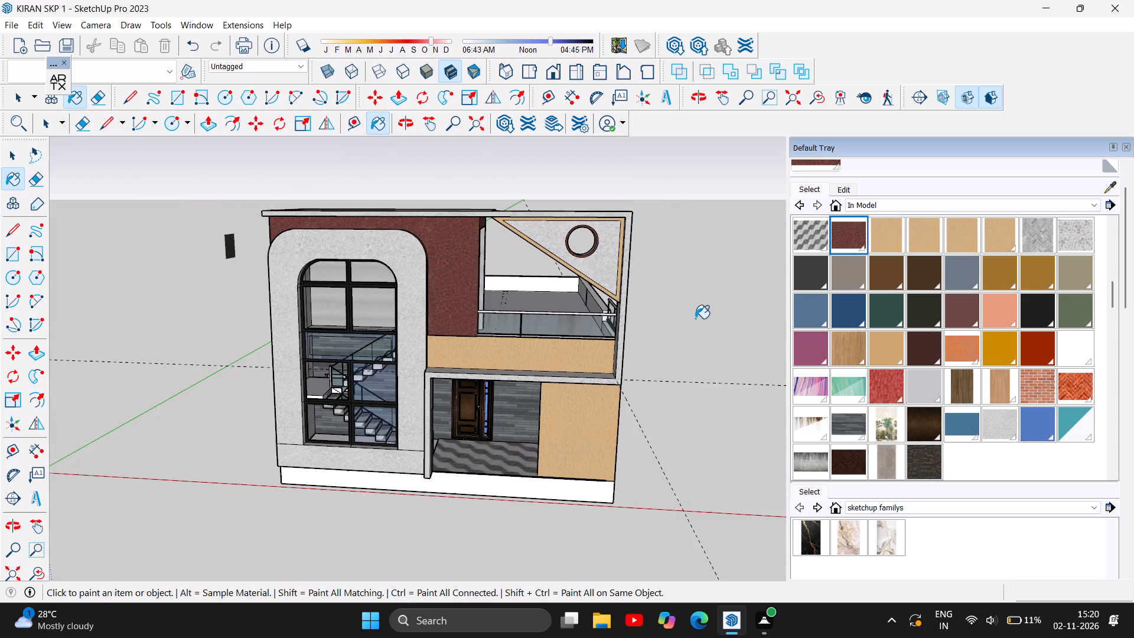
pyautogui.scroll(4, 642, 529)
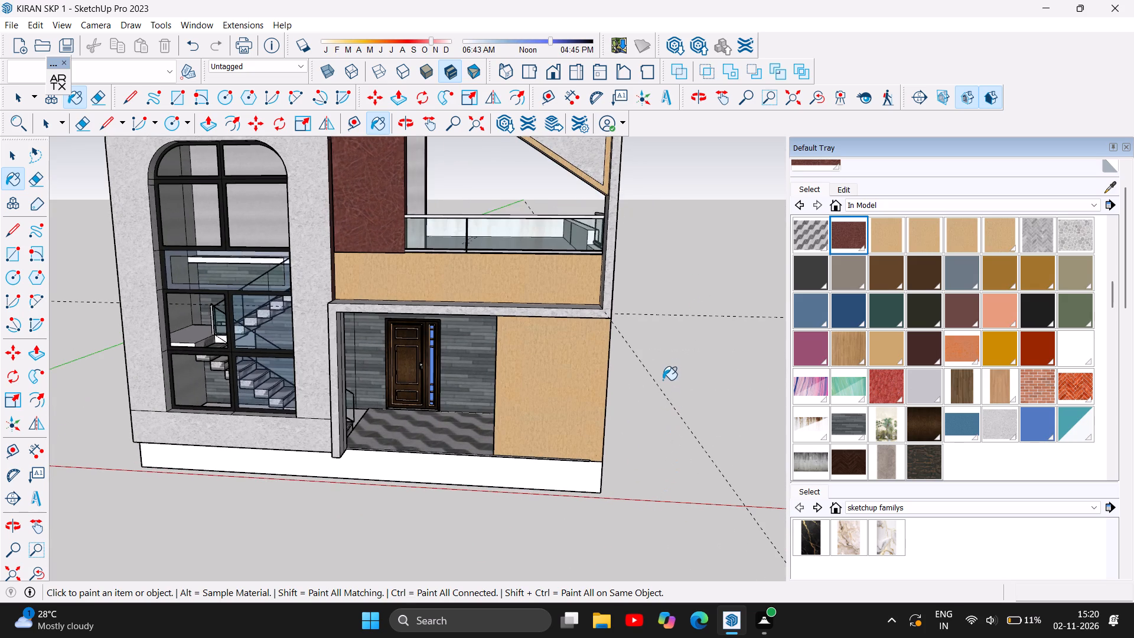
pyautogui.scroll(3, 664, 357)
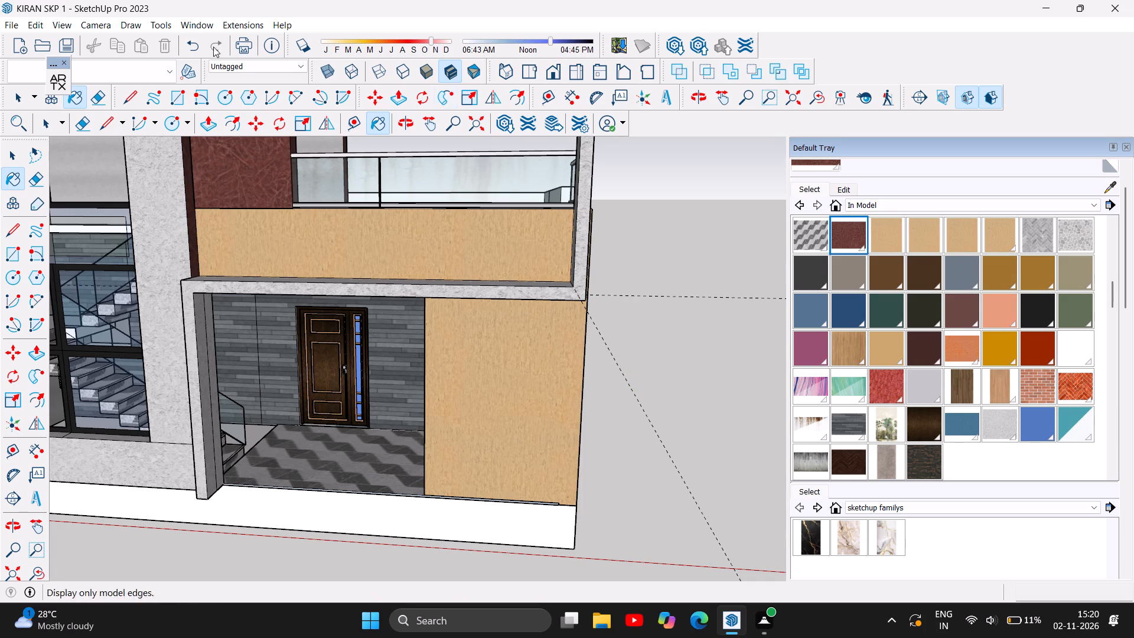
pyautogui.click(134, 94)
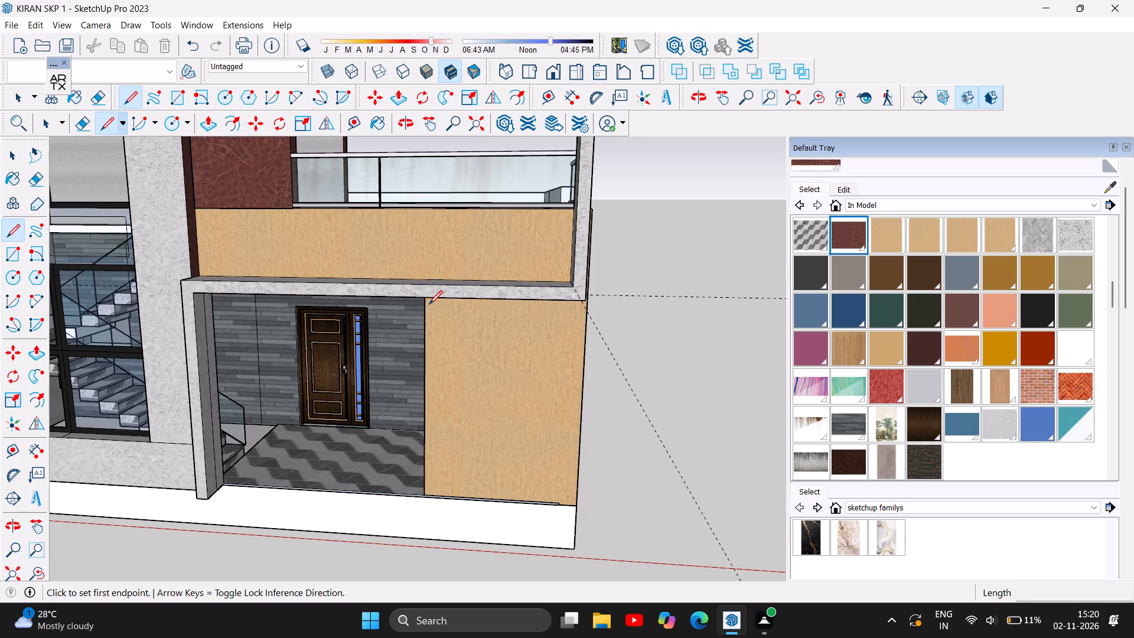
pyautogui.click(428, 347)
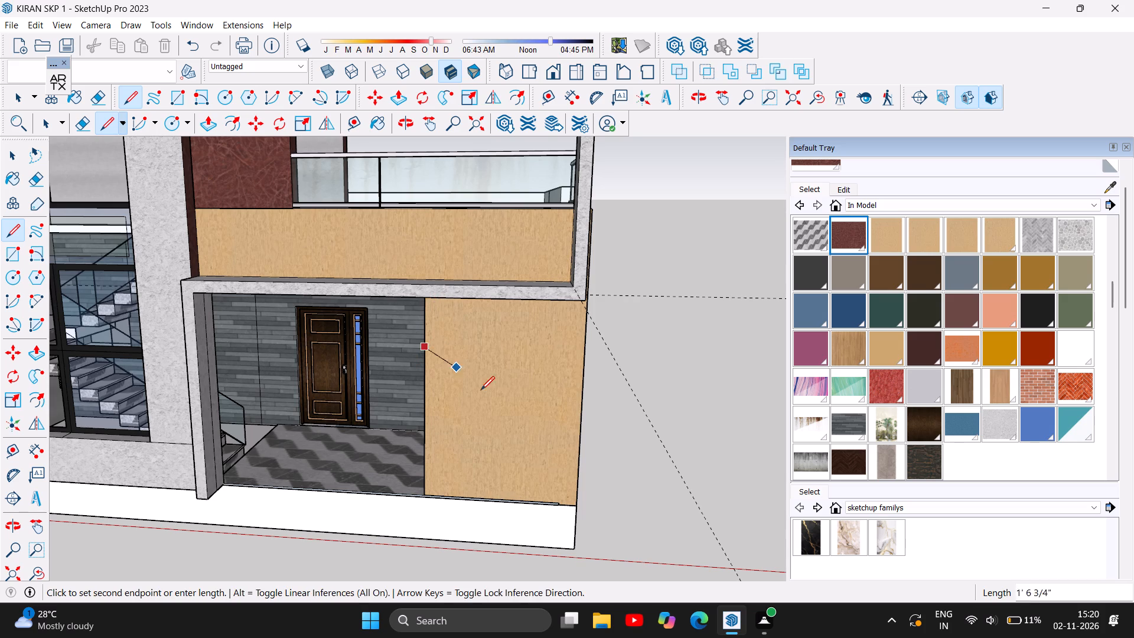
pyautogui.click(578, 509)
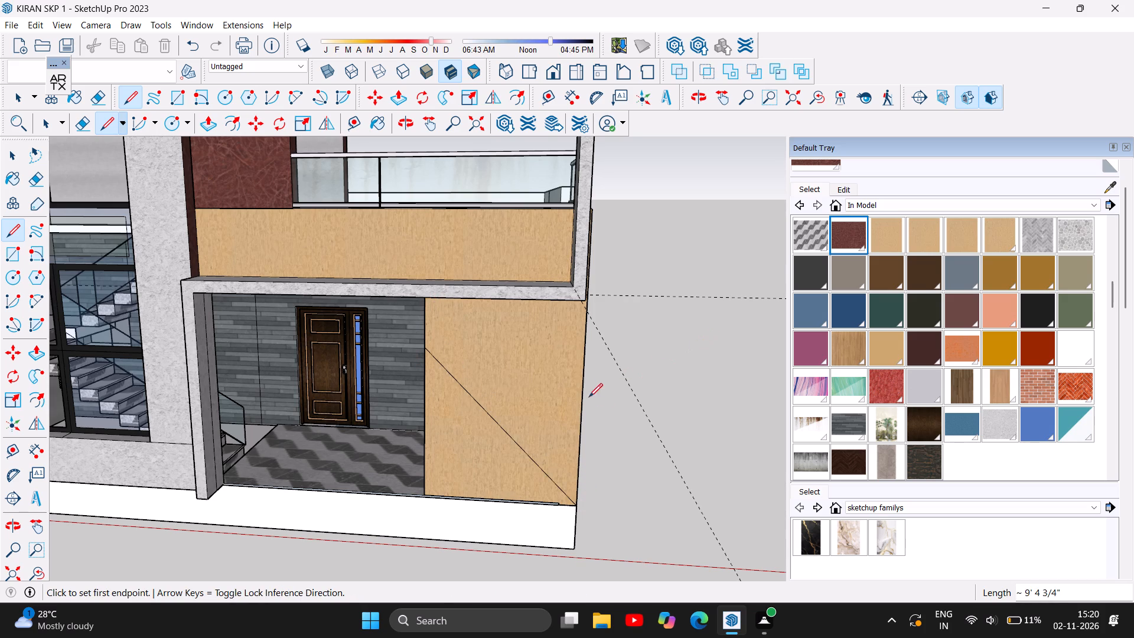
pyautogui.click(425, 412)
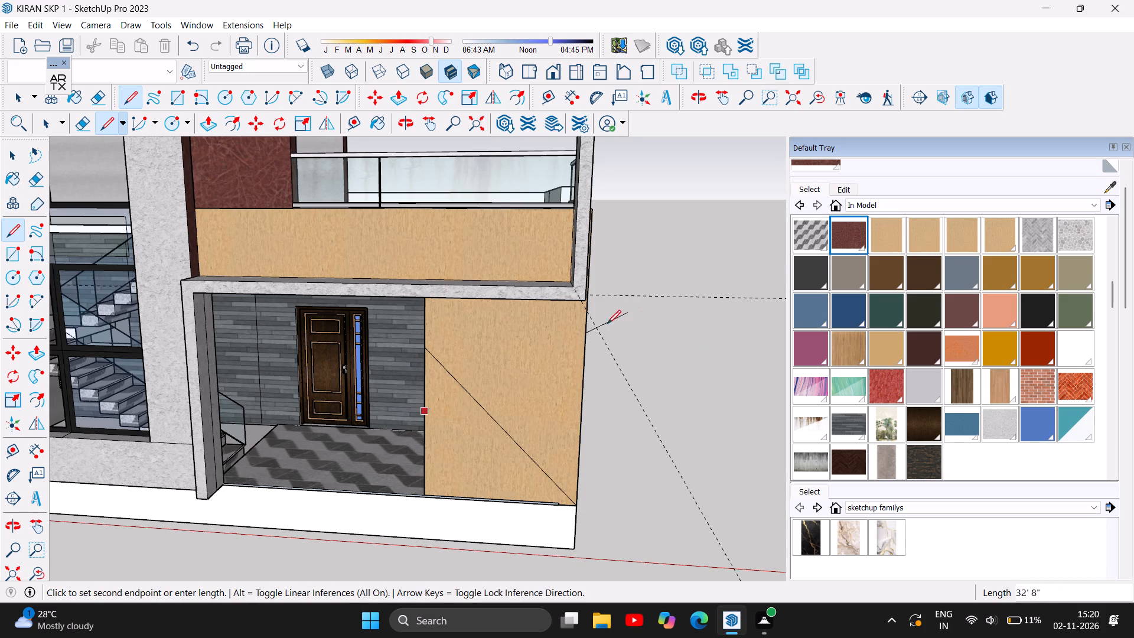
pyautogui.click(582, 315)
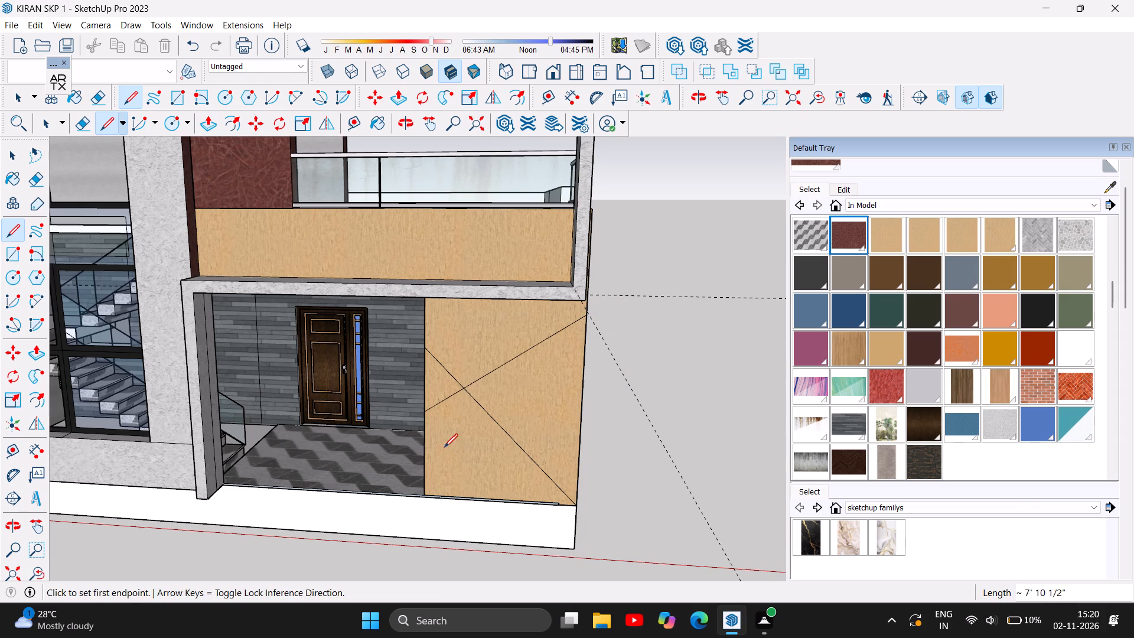
pyautogui.click(423, 479)
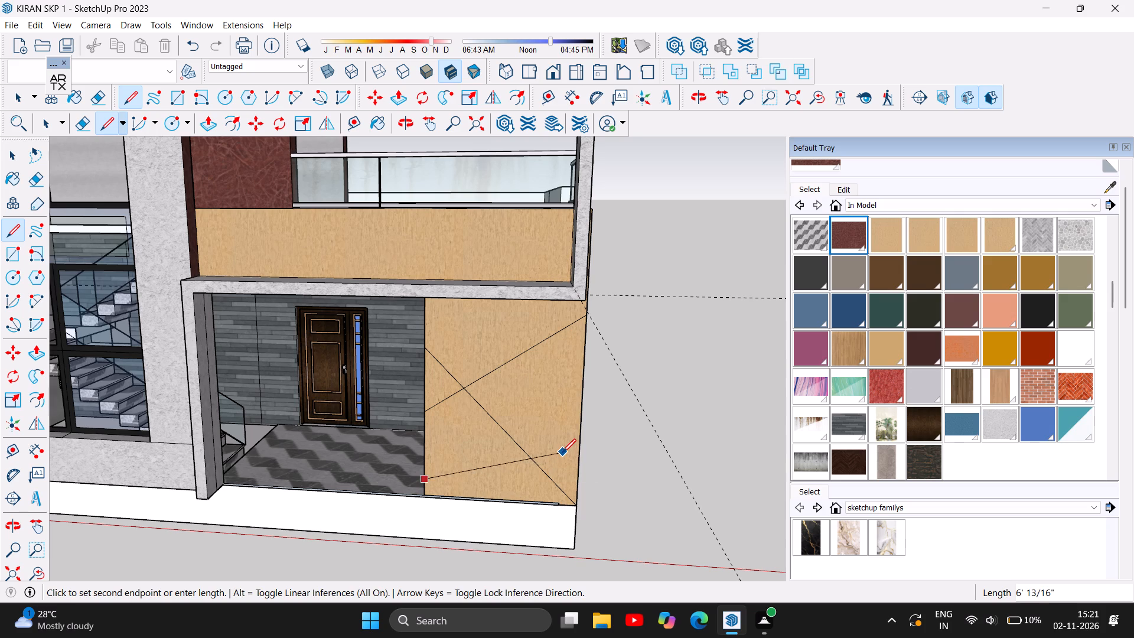
pyautogui.press('Escape')
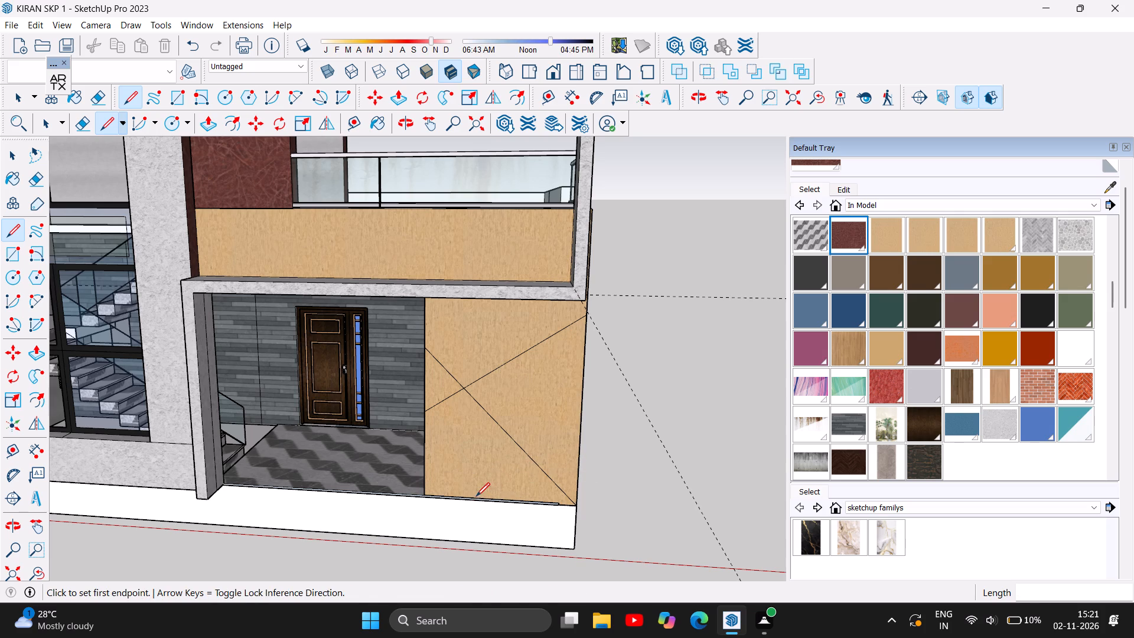
# Draw a diagonal line about 4' 9 13/16" long across the lower outer corner of the tan ground-floor wall.
pyautogui.click(476, 496)
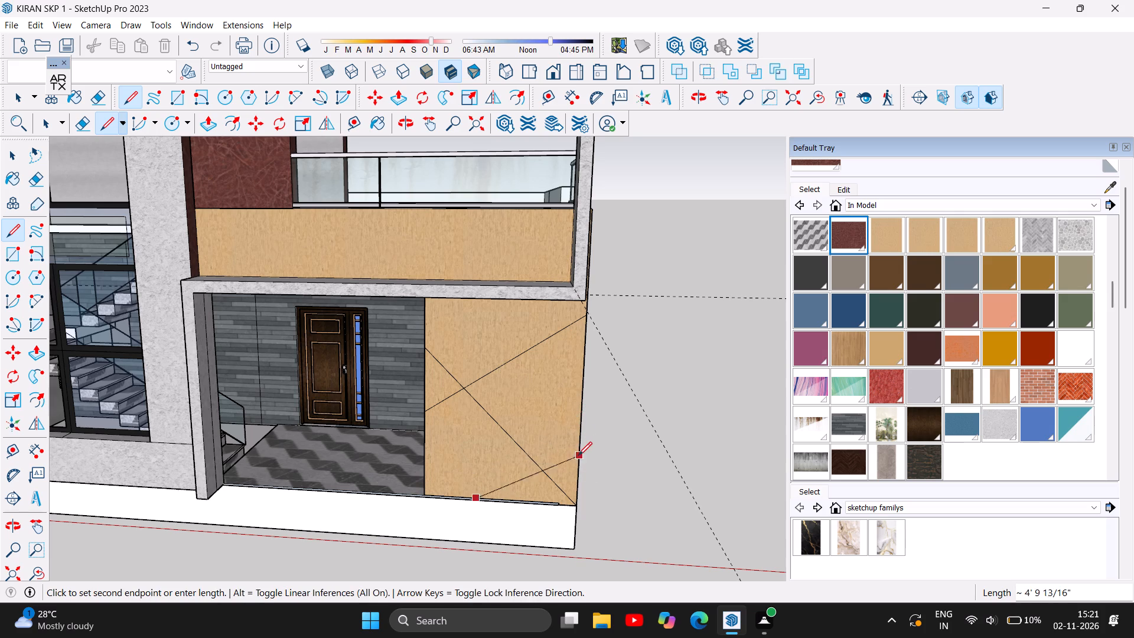
pyautogui.click(581, 454)
pyautogui.press('Escape')
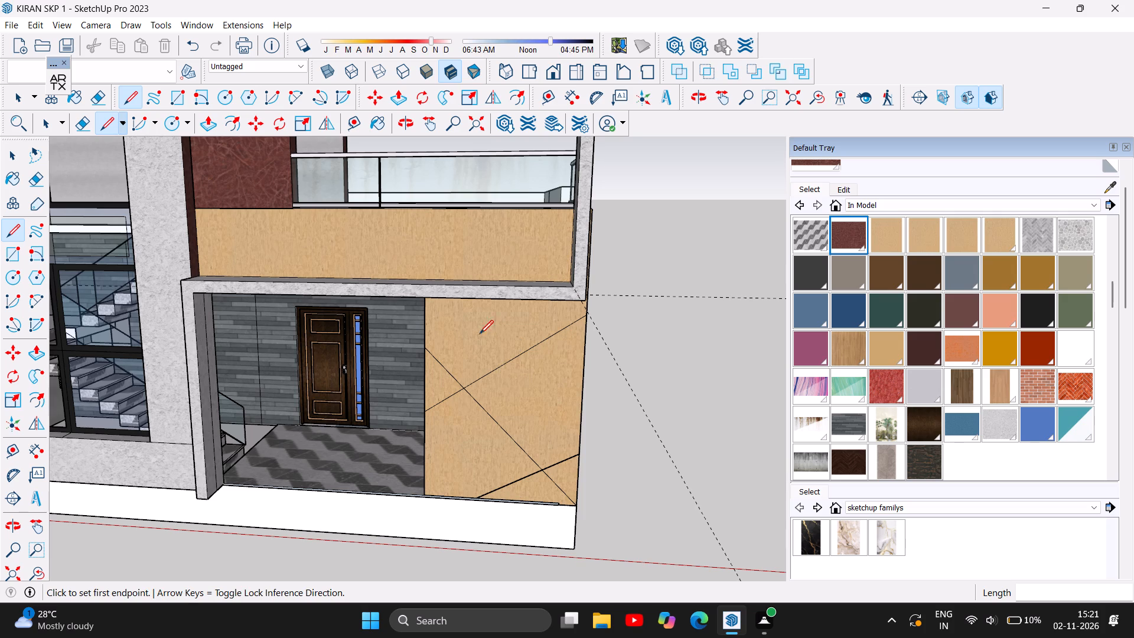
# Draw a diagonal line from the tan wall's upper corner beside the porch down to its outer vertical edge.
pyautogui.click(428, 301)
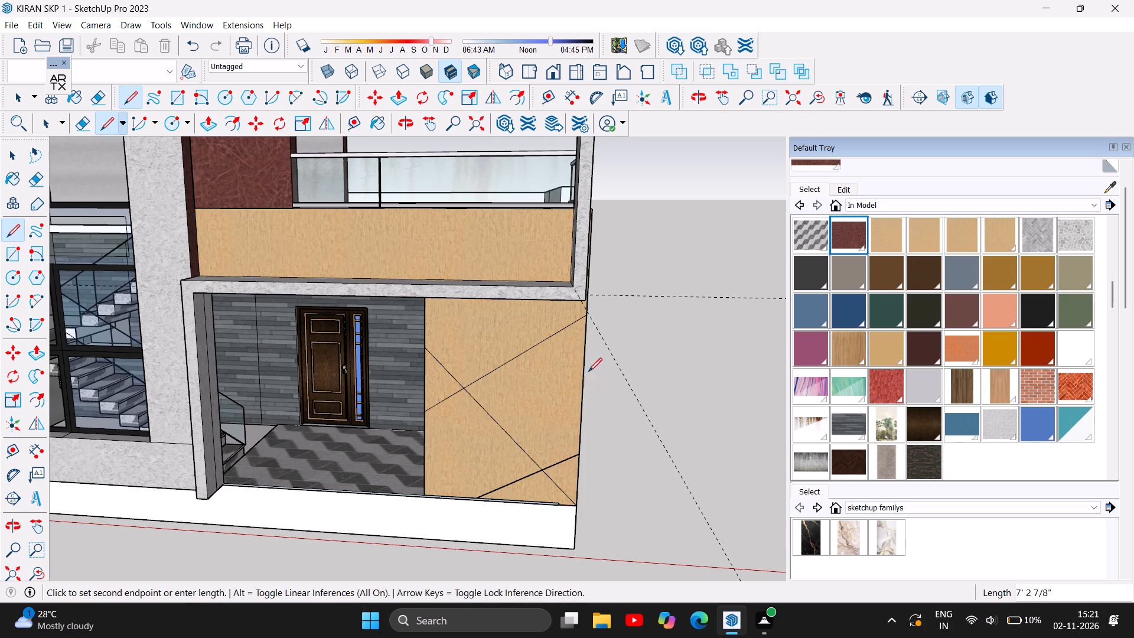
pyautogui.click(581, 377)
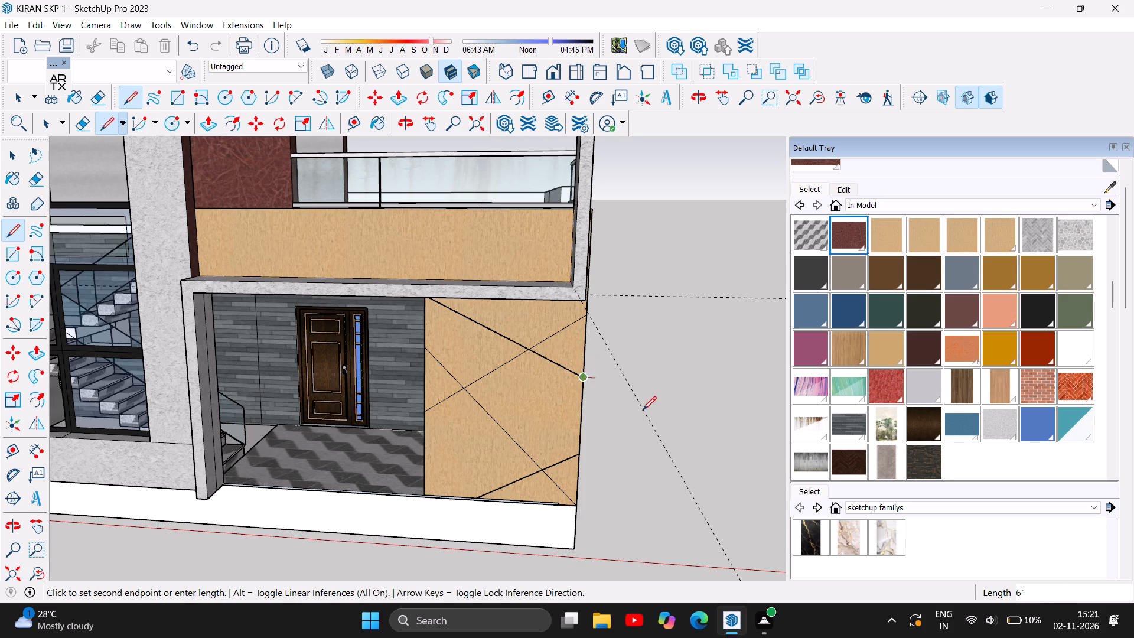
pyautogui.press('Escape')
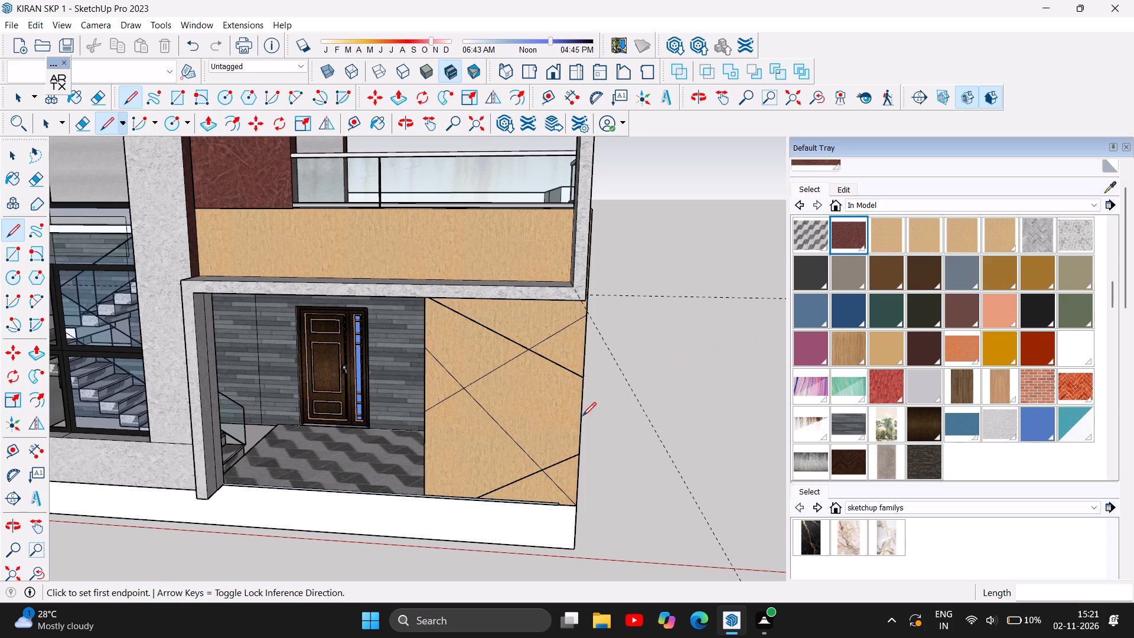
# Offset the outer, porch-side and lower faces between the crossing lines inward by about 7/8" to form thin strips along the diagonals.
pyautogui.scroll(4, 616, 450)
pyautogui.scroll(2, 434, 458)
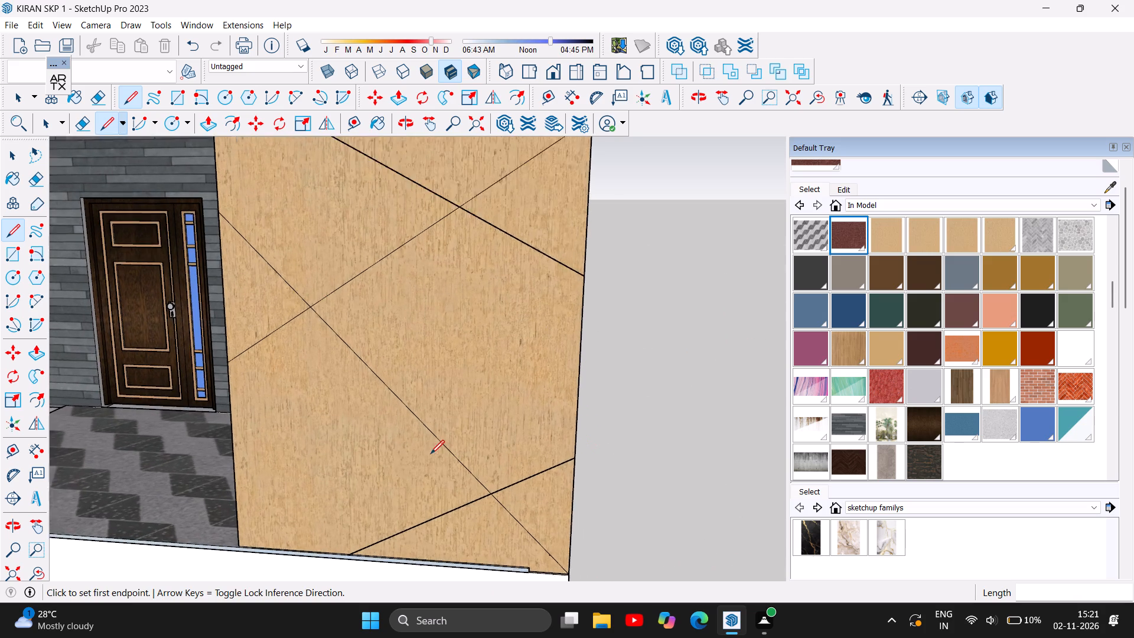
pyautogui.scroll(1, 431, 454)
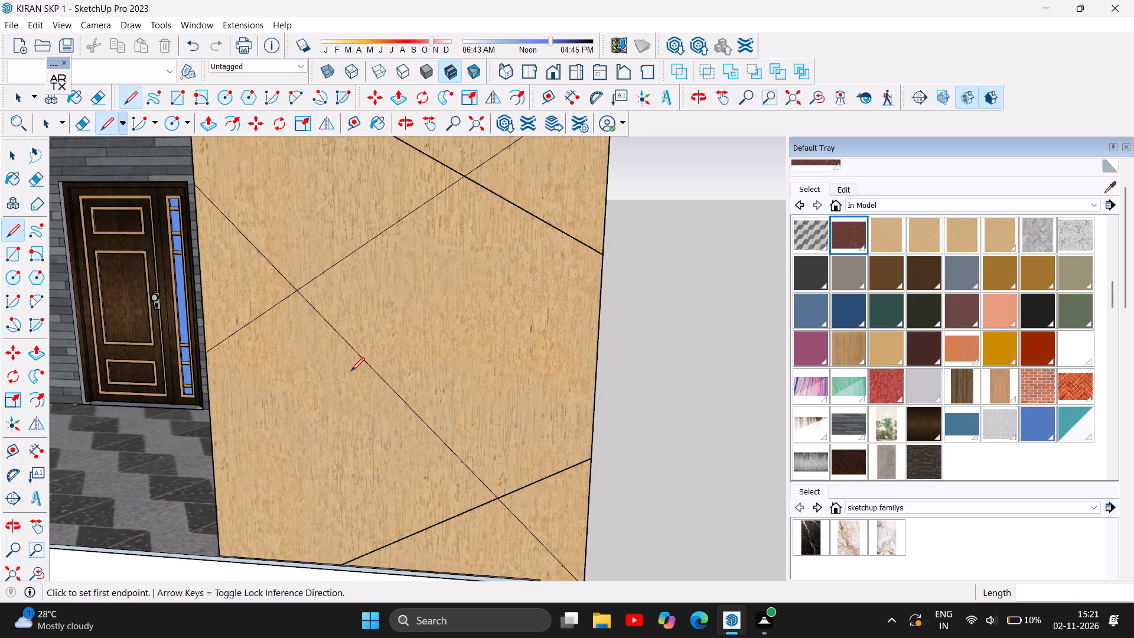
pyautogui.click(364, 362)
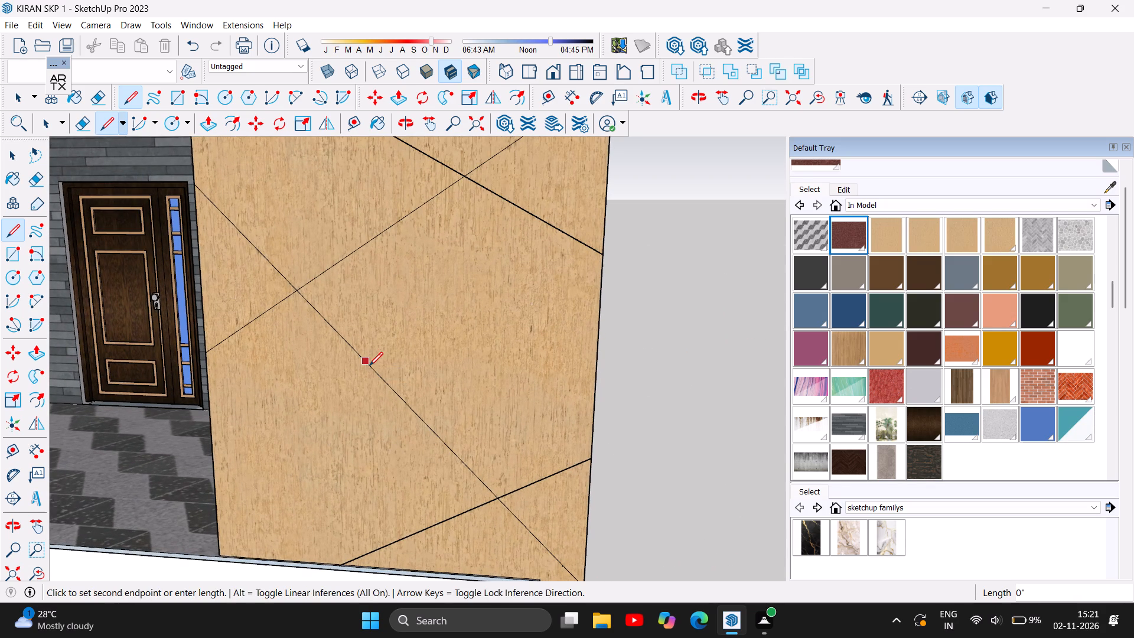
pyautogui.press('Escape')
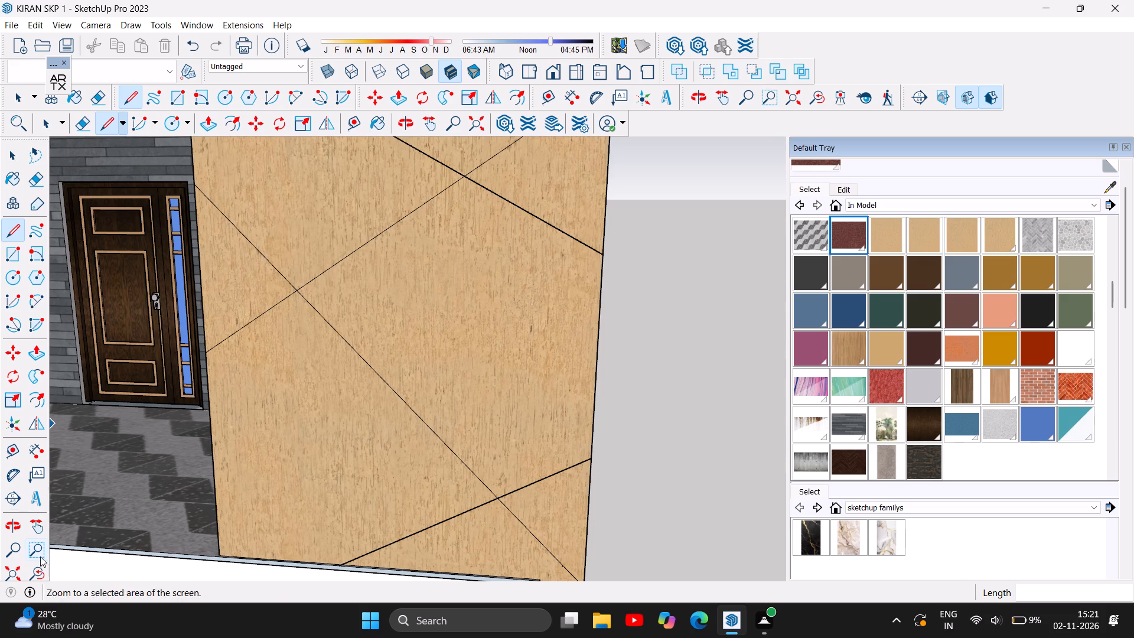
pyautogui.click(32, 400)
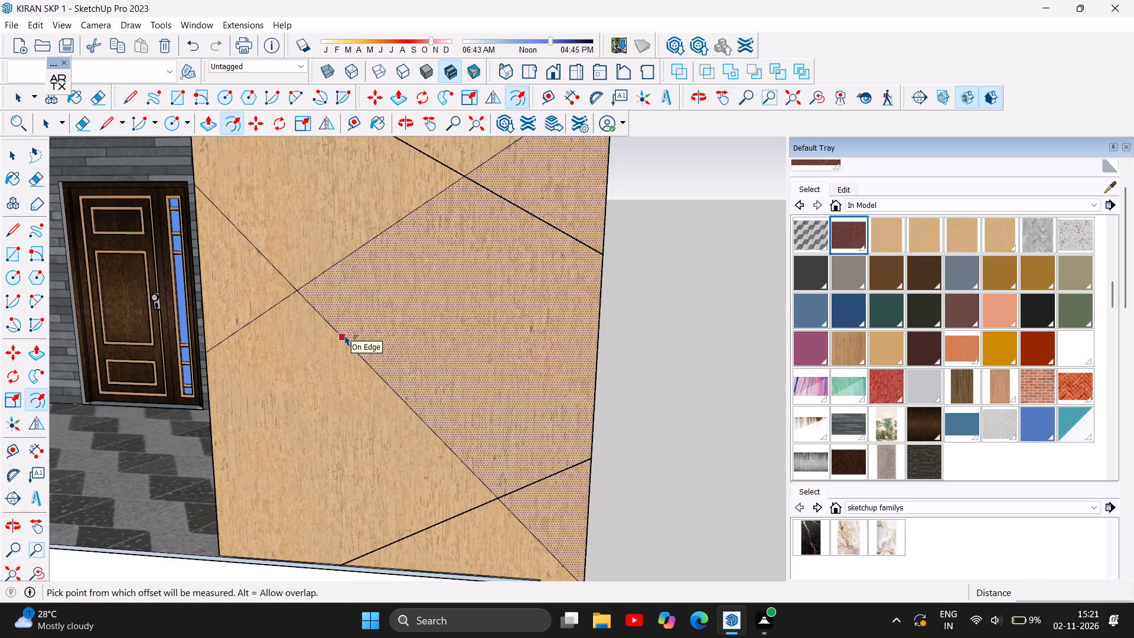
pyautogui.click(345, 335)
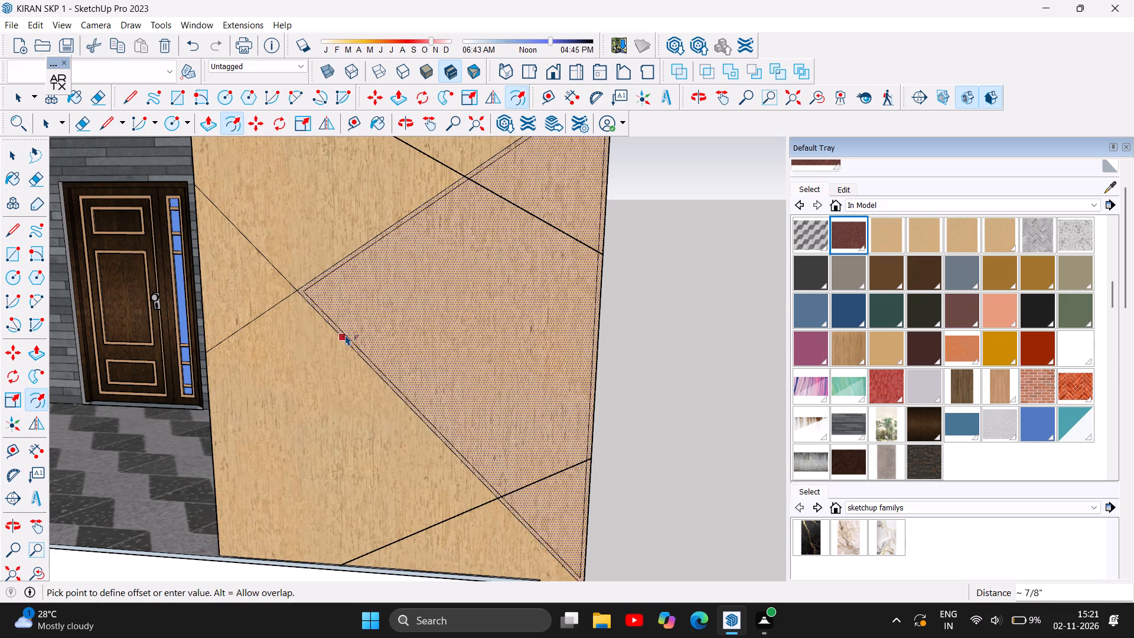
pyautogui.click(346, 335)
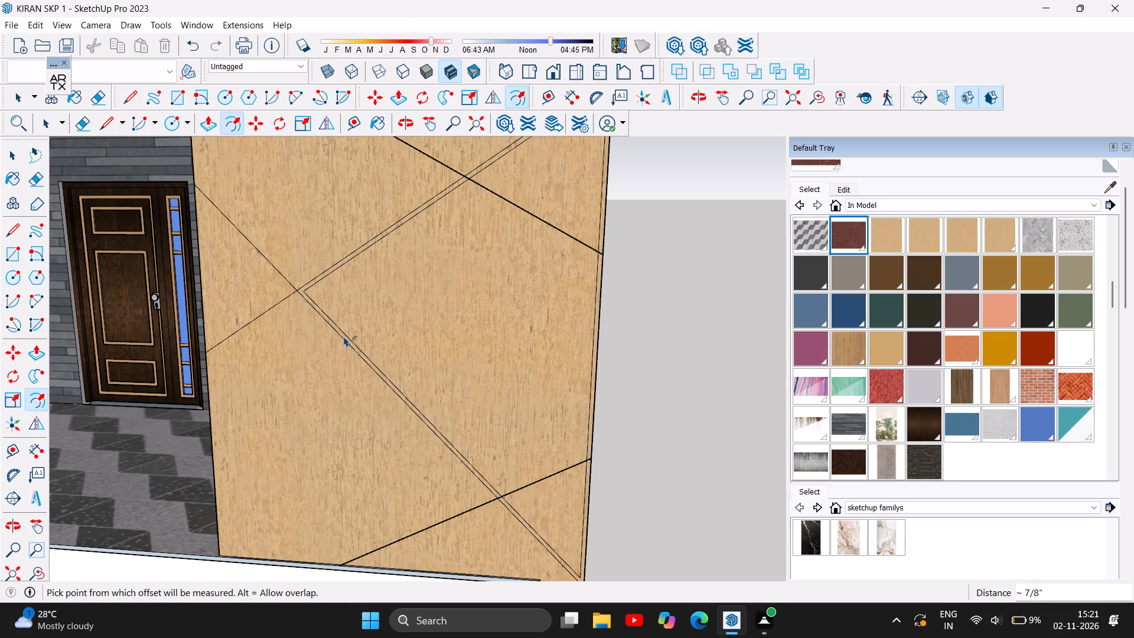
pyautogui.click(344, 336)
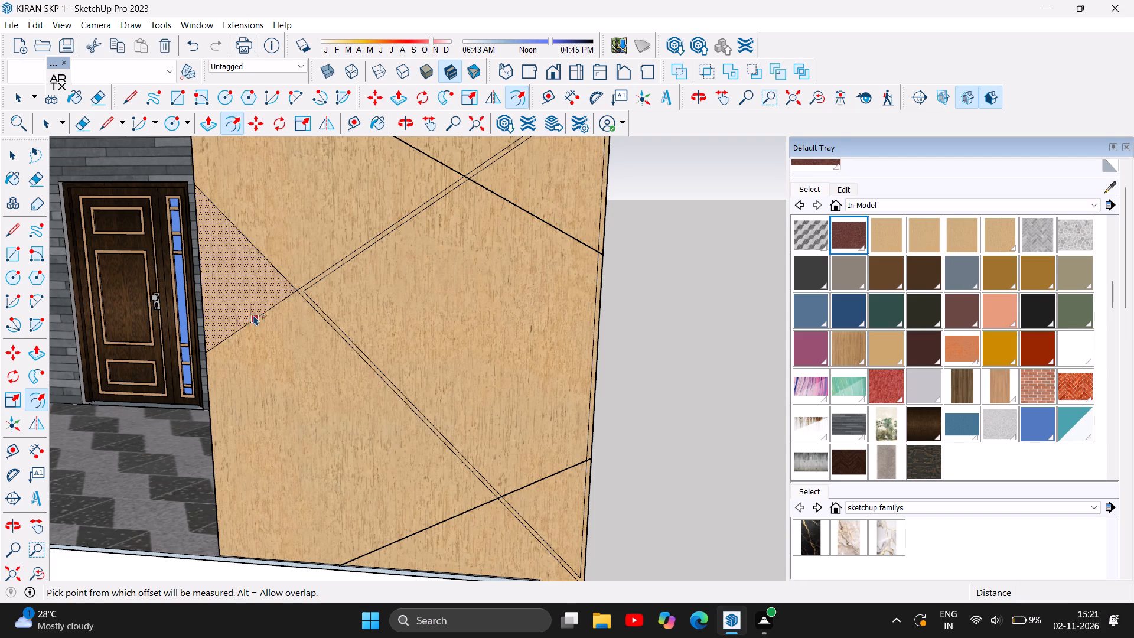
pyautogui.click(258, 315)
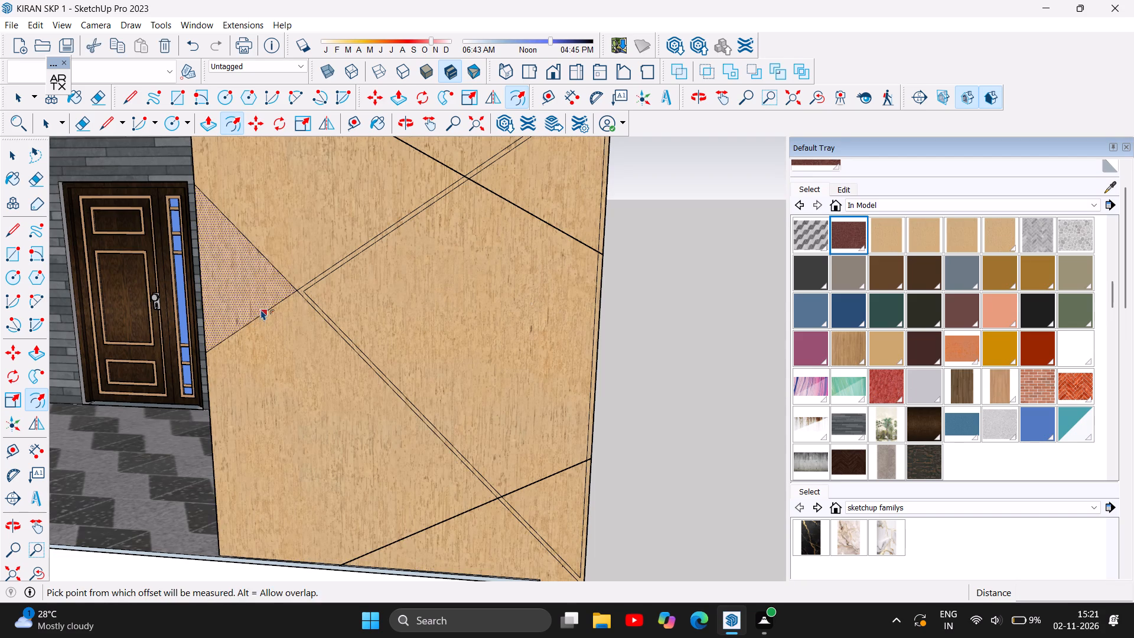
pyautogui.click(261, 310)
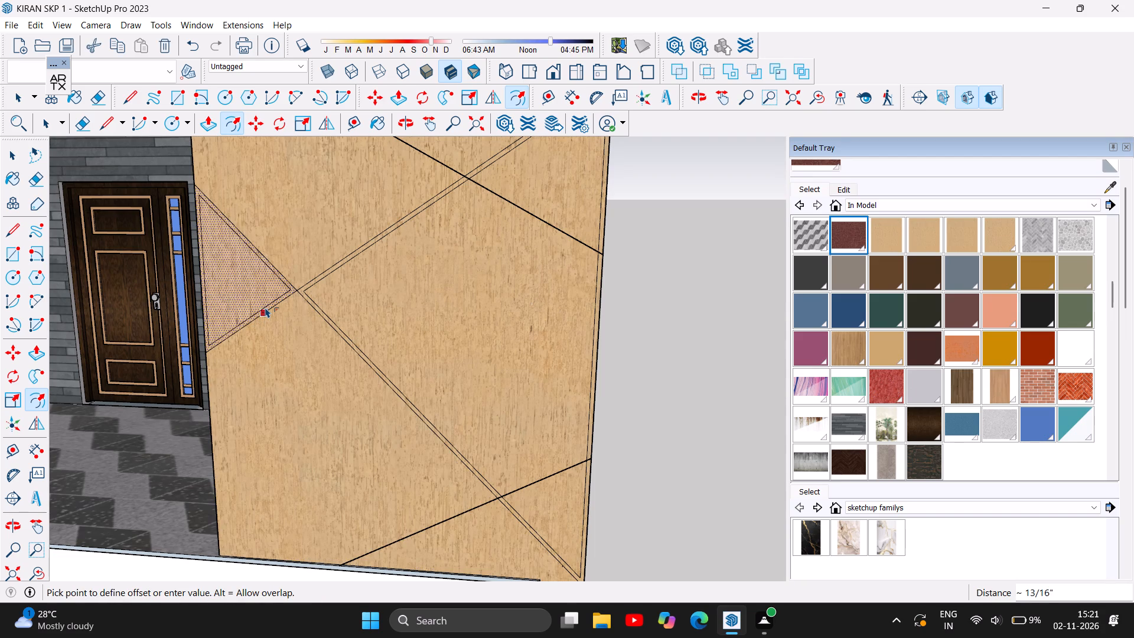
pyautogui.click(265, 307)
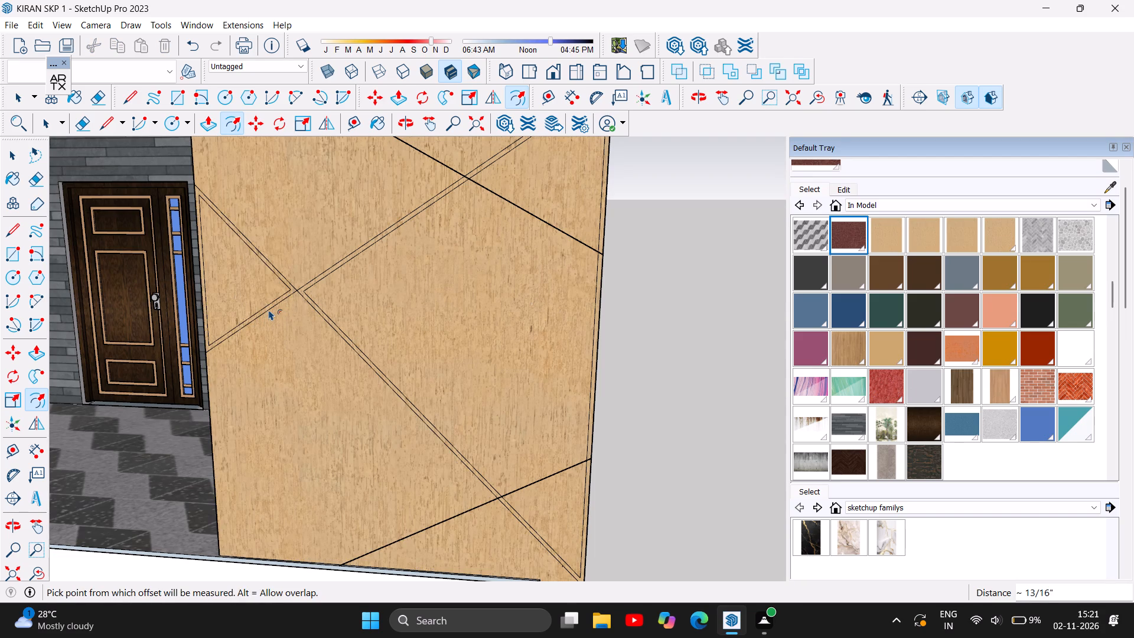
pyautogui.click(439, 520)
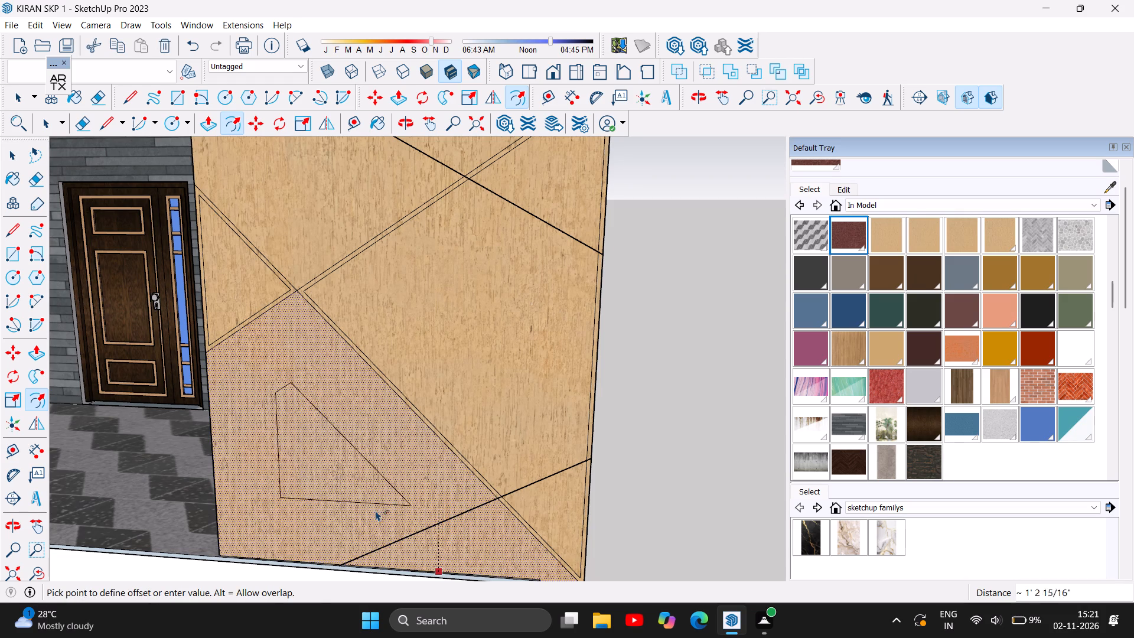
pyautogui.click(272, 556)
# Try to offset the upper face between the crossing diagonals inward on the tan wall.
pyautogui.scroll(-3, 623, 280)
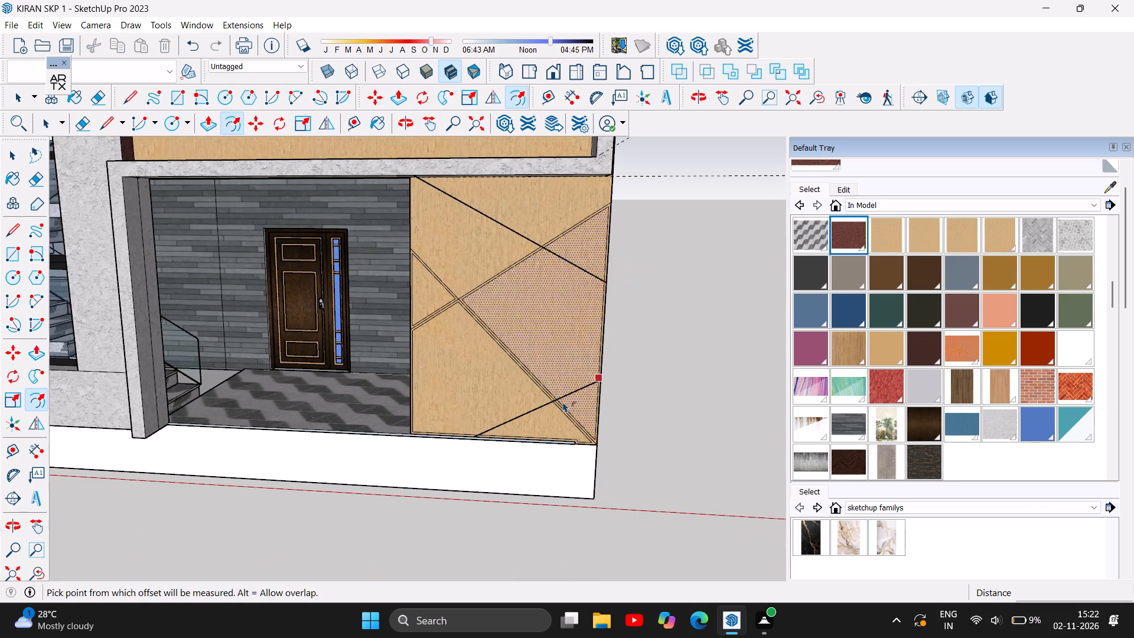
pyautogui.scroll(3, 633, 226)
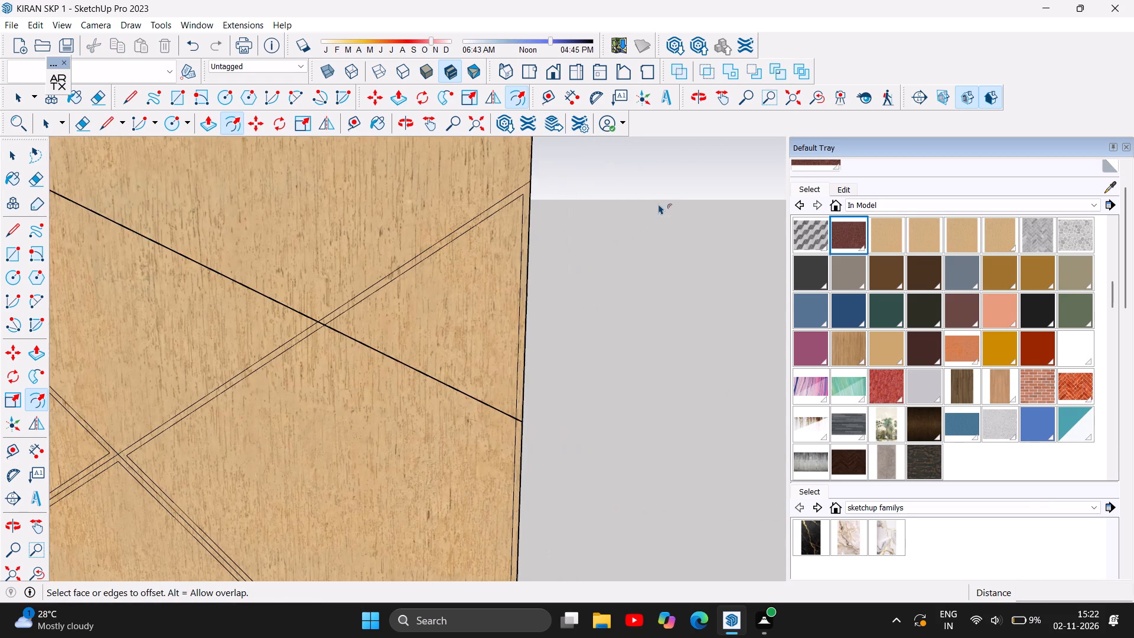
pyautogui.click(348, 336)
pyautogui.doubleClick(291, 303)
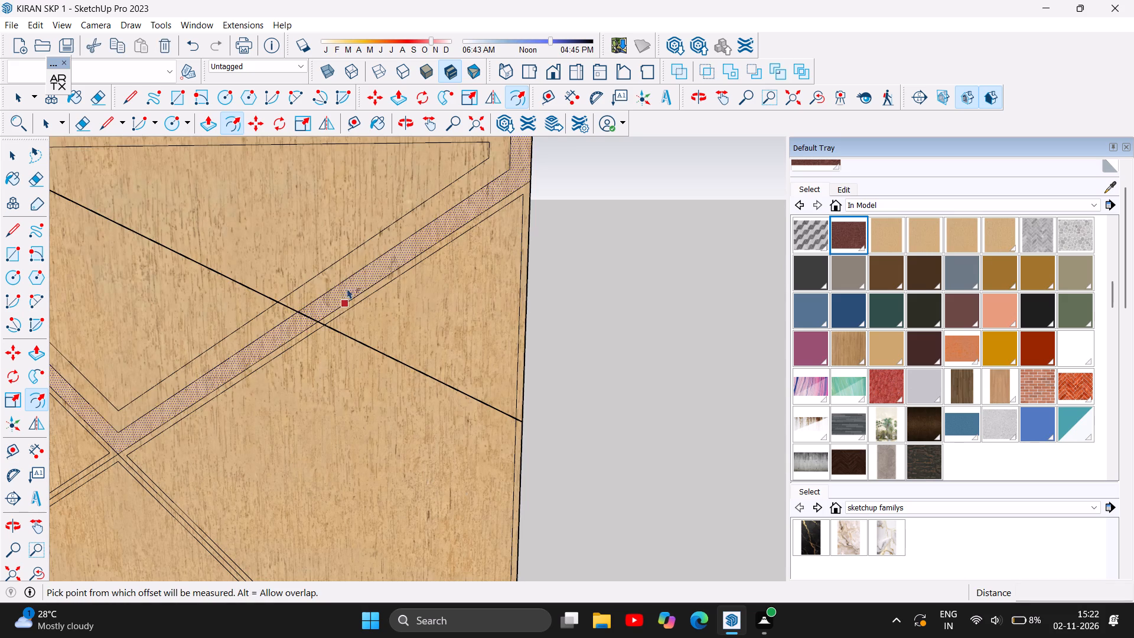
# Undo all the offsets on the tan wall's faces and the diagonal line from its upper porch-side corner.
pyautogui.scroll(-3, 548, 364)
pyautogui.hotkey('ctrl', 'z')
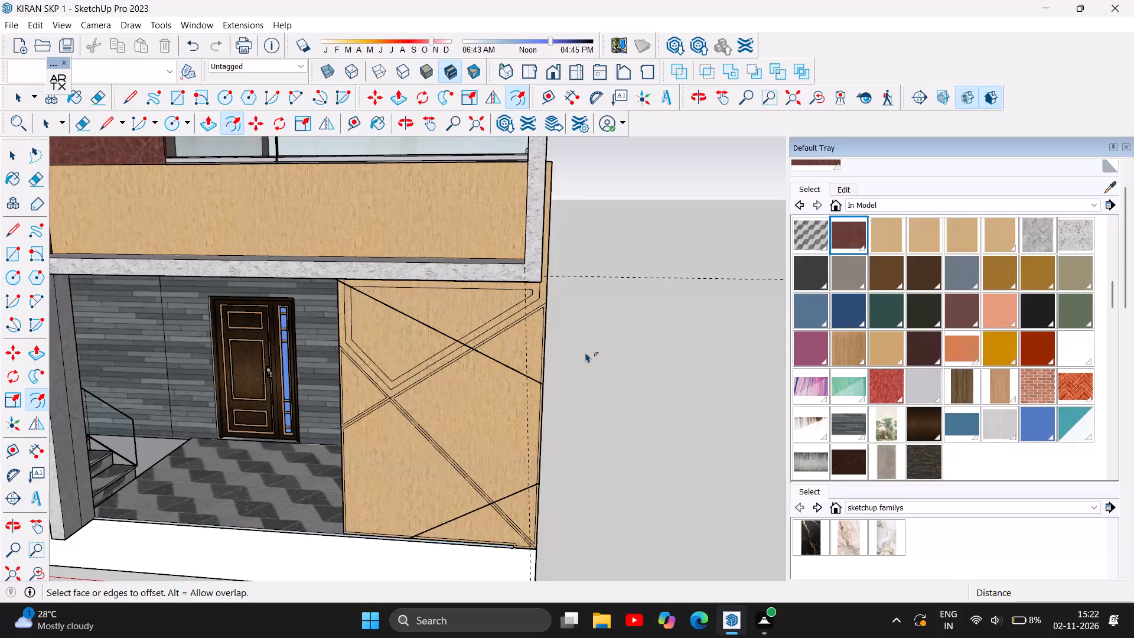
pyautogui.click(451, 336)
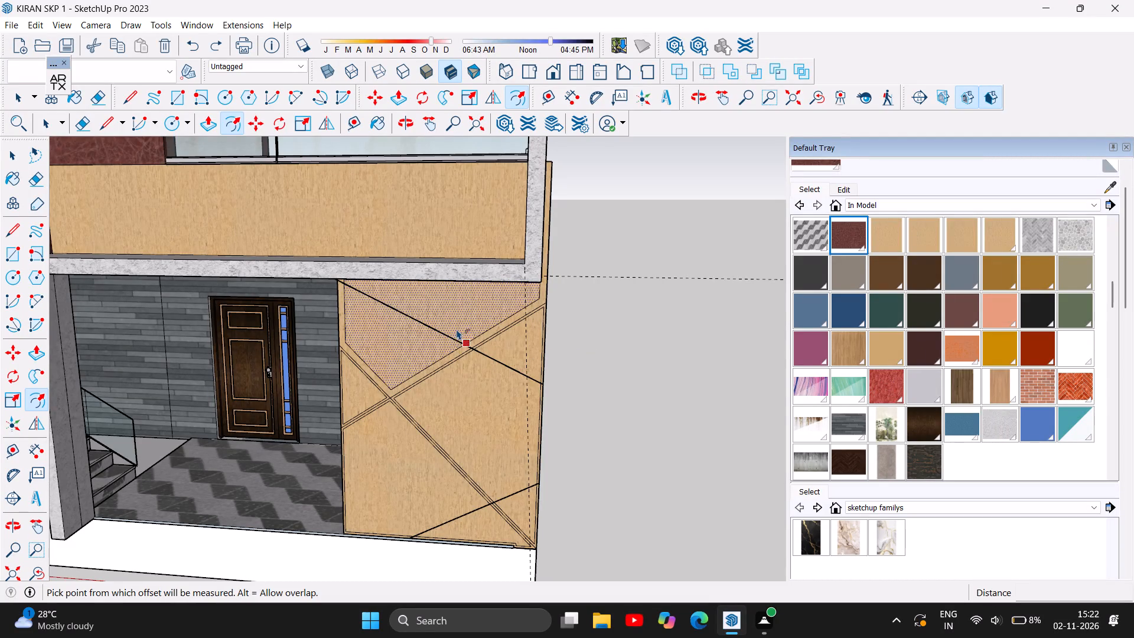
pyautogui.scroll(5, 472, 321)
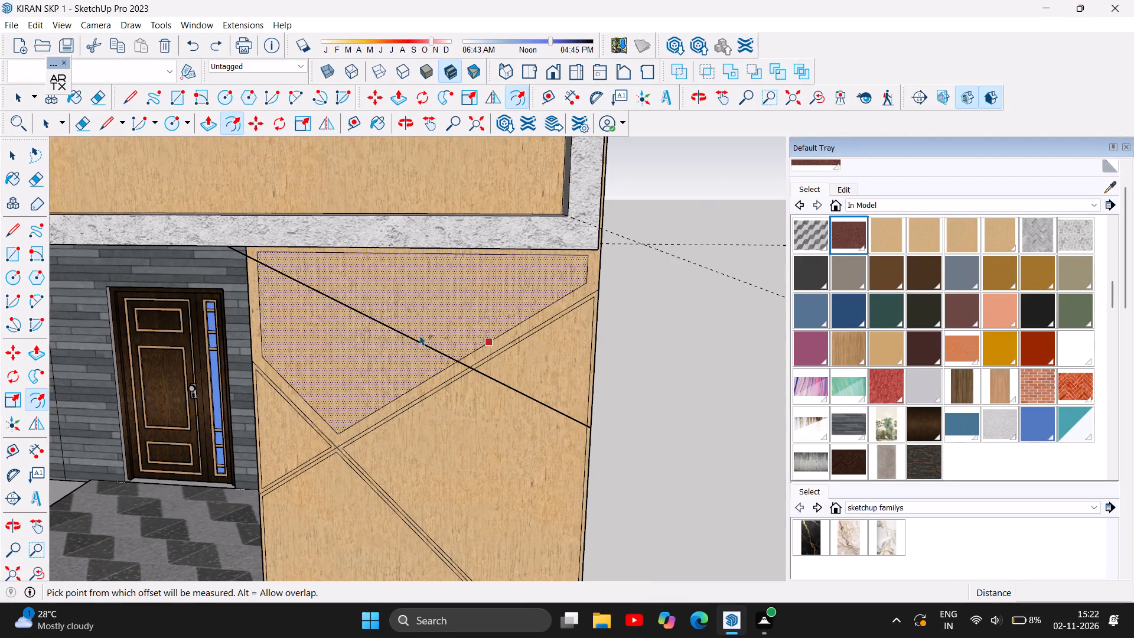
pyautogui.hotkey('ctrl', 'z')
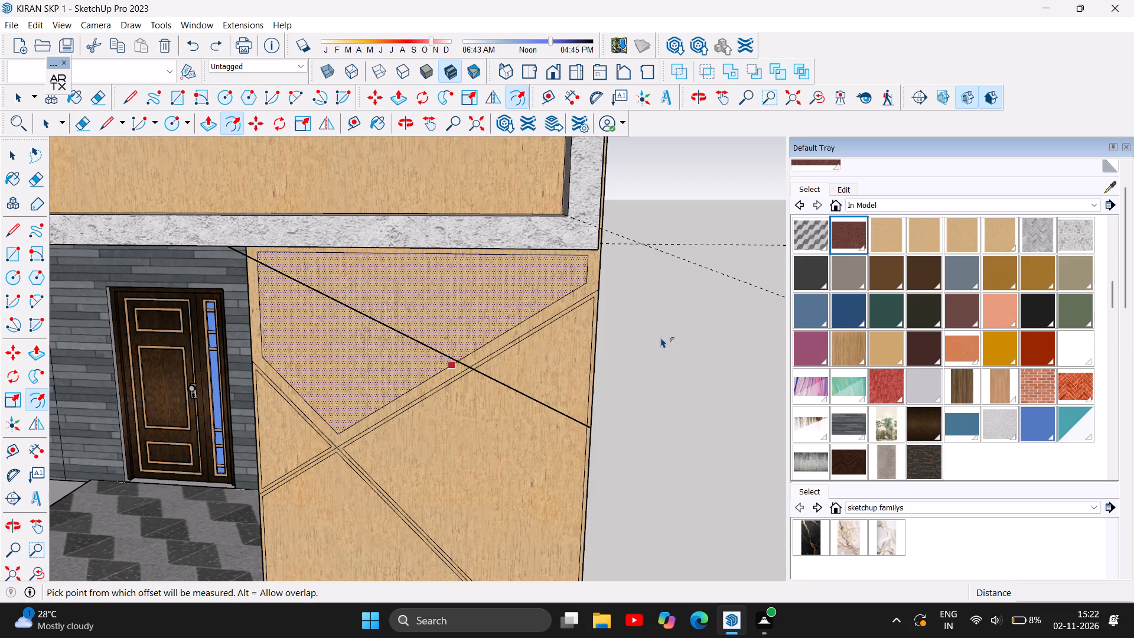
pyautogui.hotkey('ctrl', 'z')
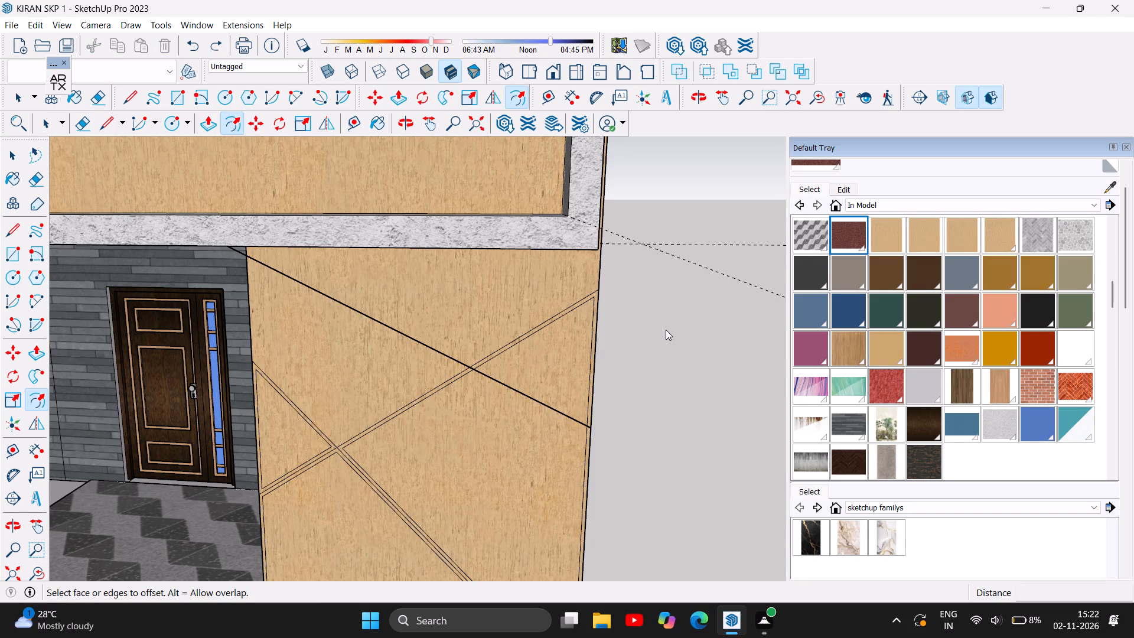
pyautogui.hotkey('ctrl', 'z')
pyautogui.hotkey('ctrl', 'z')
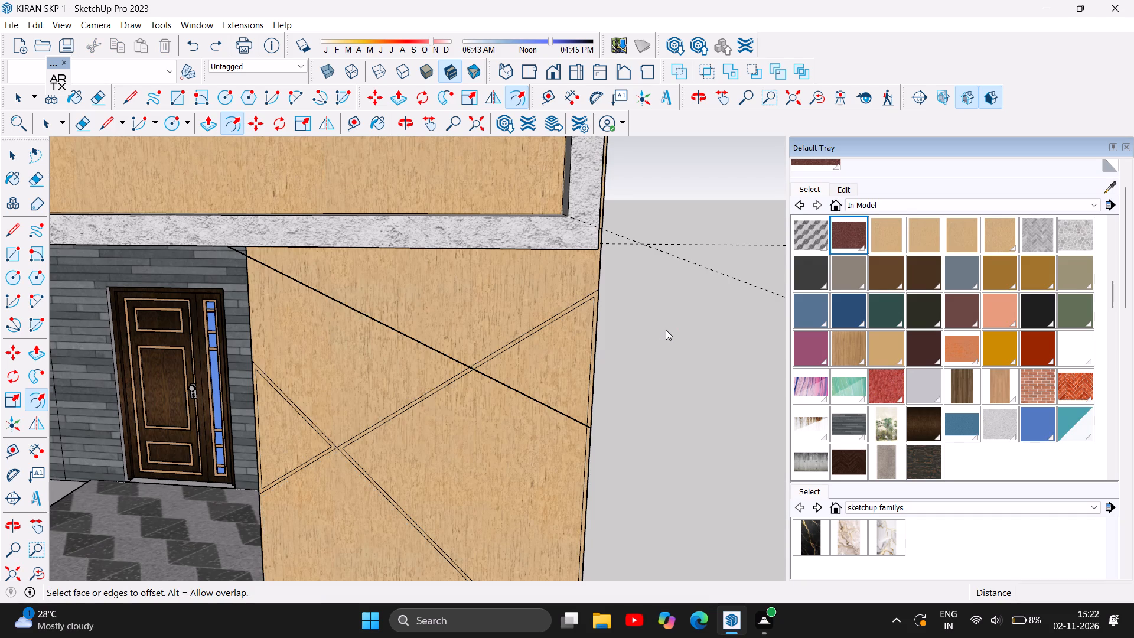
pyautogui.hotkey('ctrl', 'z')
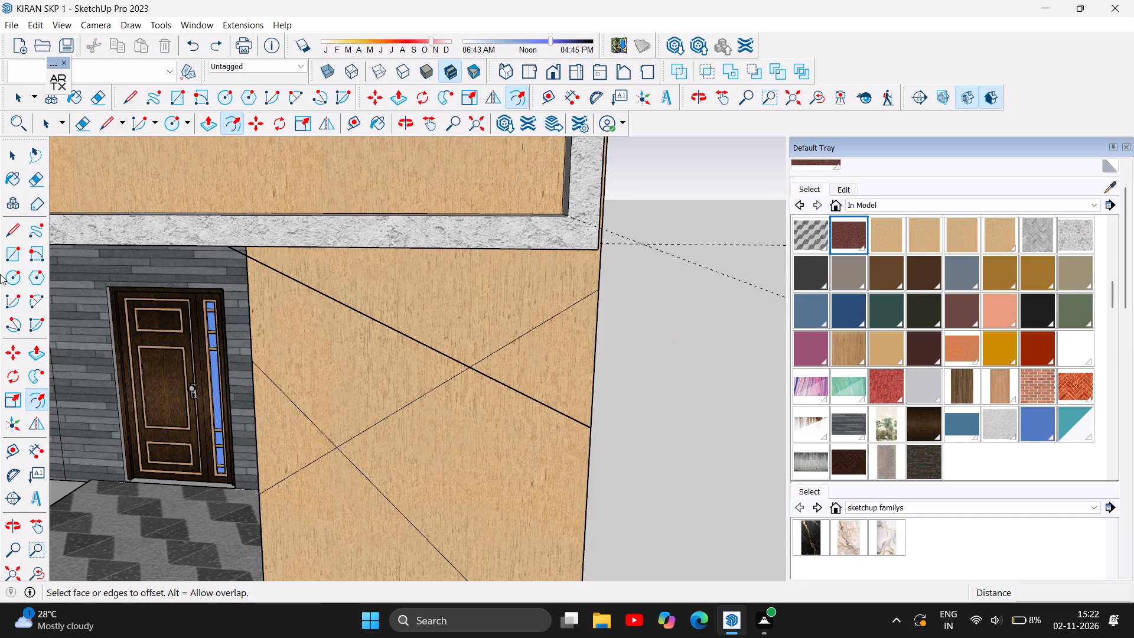
# Draw a diagonal line about 7' 7/8" long from the tan wall's upper porch-side corner to its outer vertical edge.
pyautogui.click(11, 158)
pyautogui.scroll(-3, 494, 337)
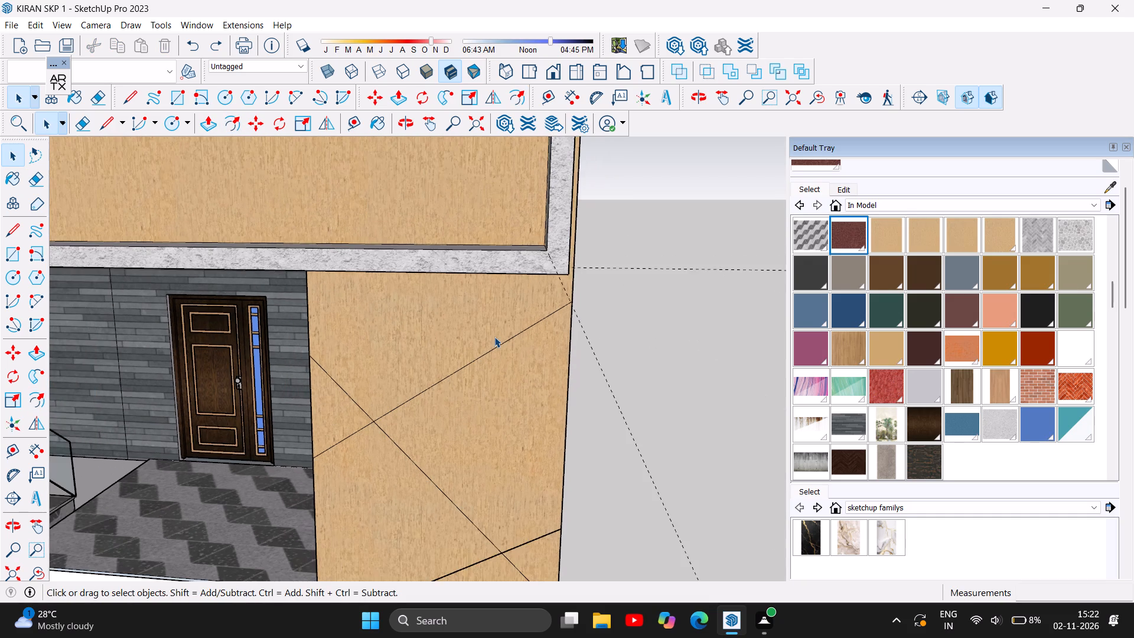
pyautogui.scroll(-4, 494, 337)
pyautogui.scroll(2, 516, 504)
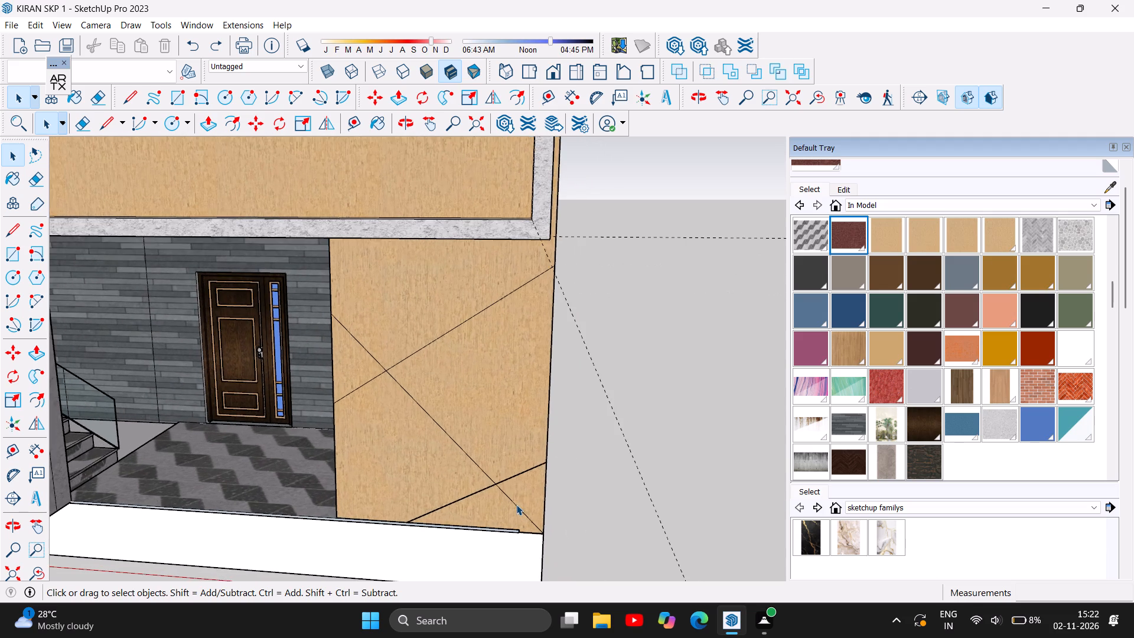
pyautogui.scroll(4, 530, 483)
pyautogui.scroll(-1, 423, 503)
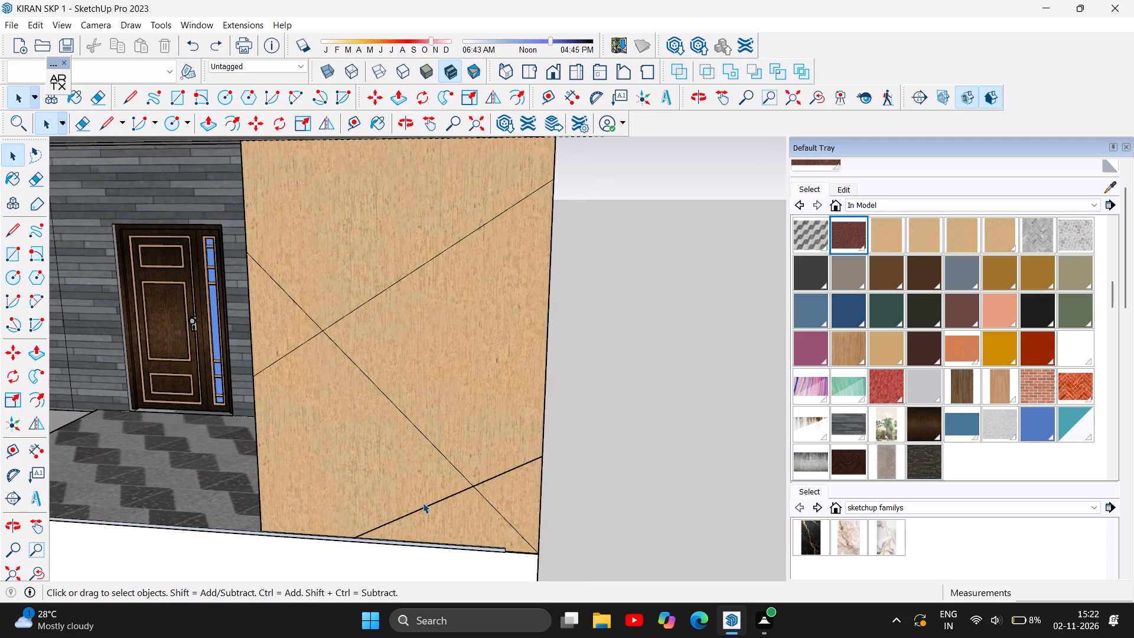
pyautogui.scroll(-1, 423, 503)
pyautogui.scroll(2, 312, 221)
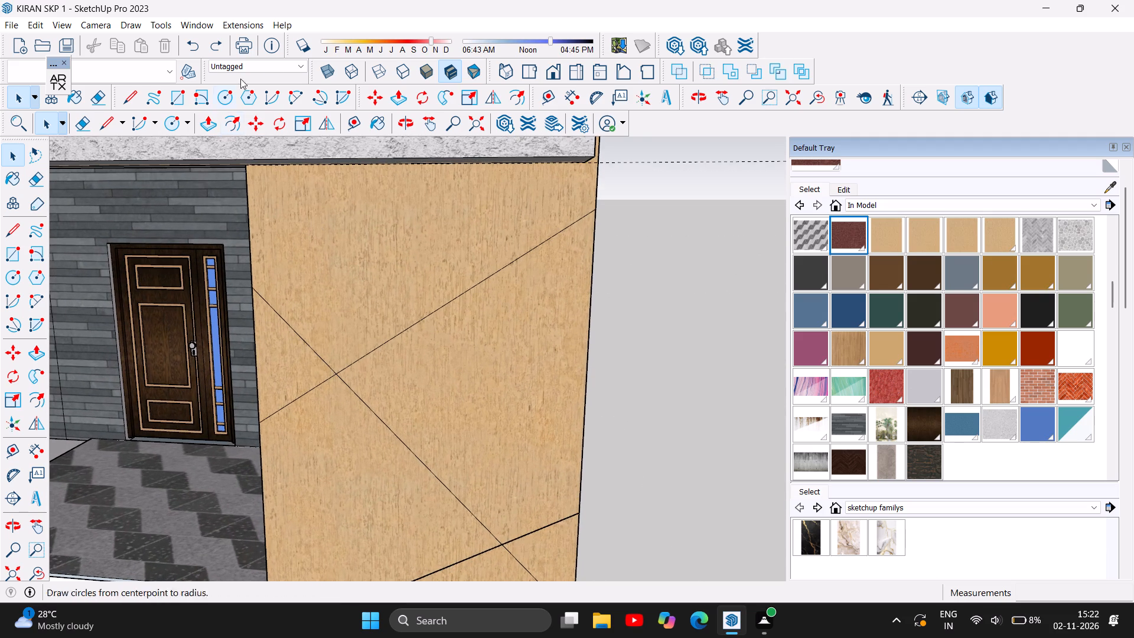
pyautogui.click(133, 99)
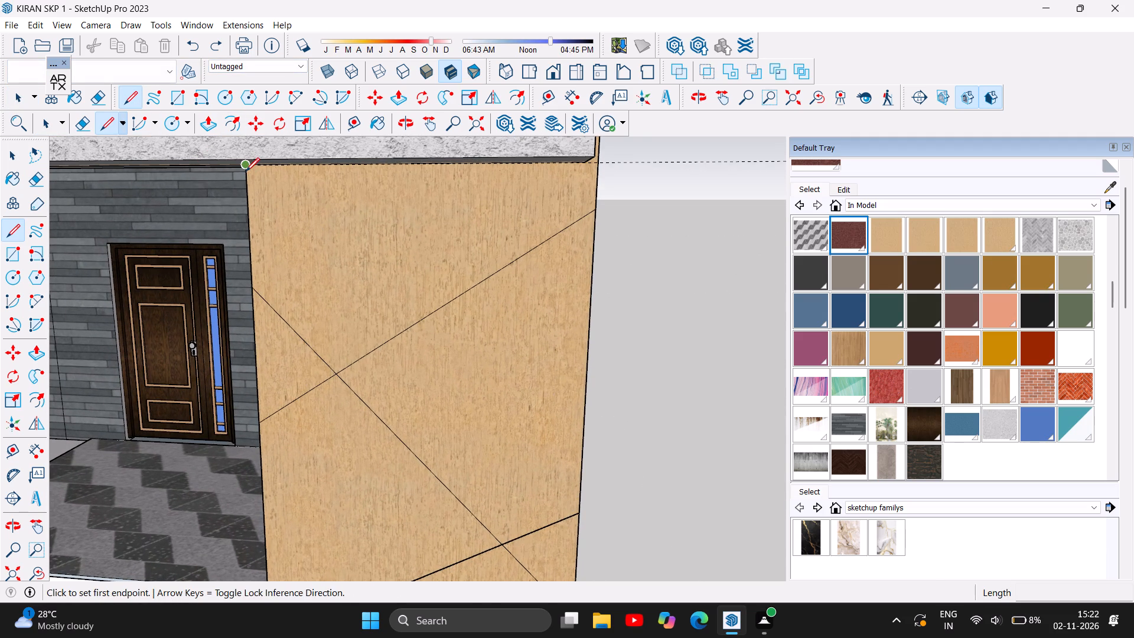
pyautogui.click(246, 171)
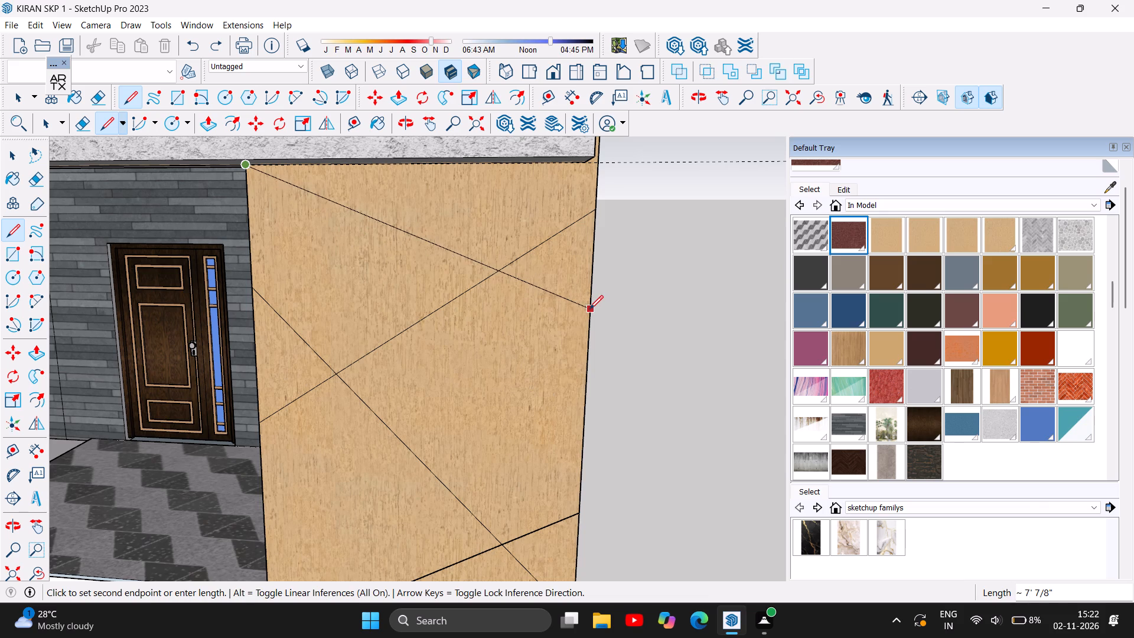
pyautogui.click(589, 309)
pyautogui.scroll(-3, 460, 328)
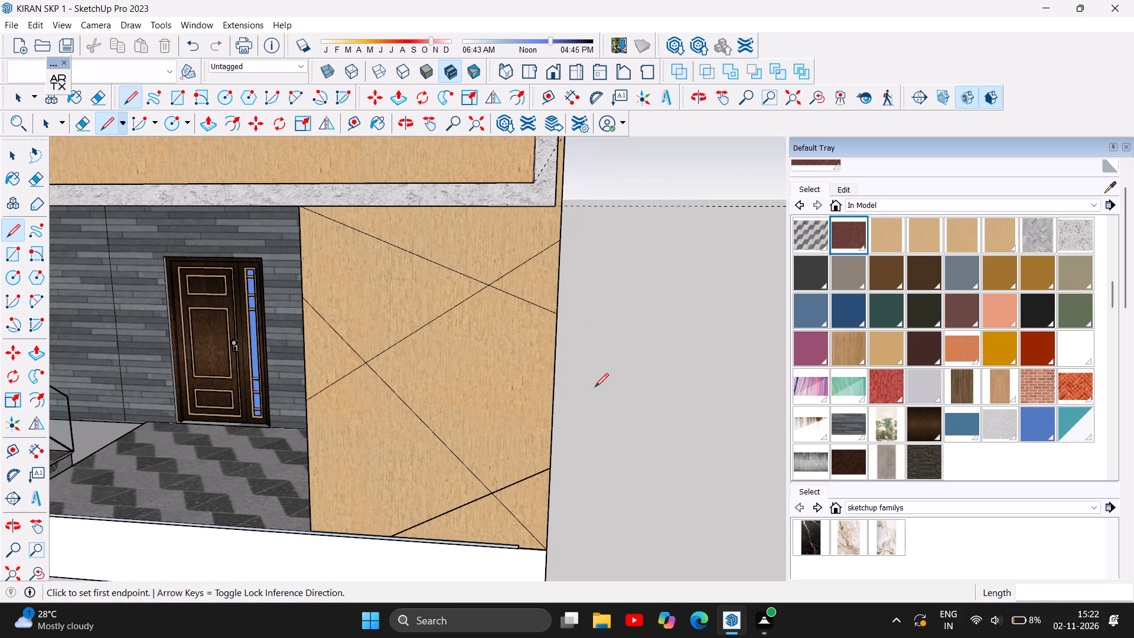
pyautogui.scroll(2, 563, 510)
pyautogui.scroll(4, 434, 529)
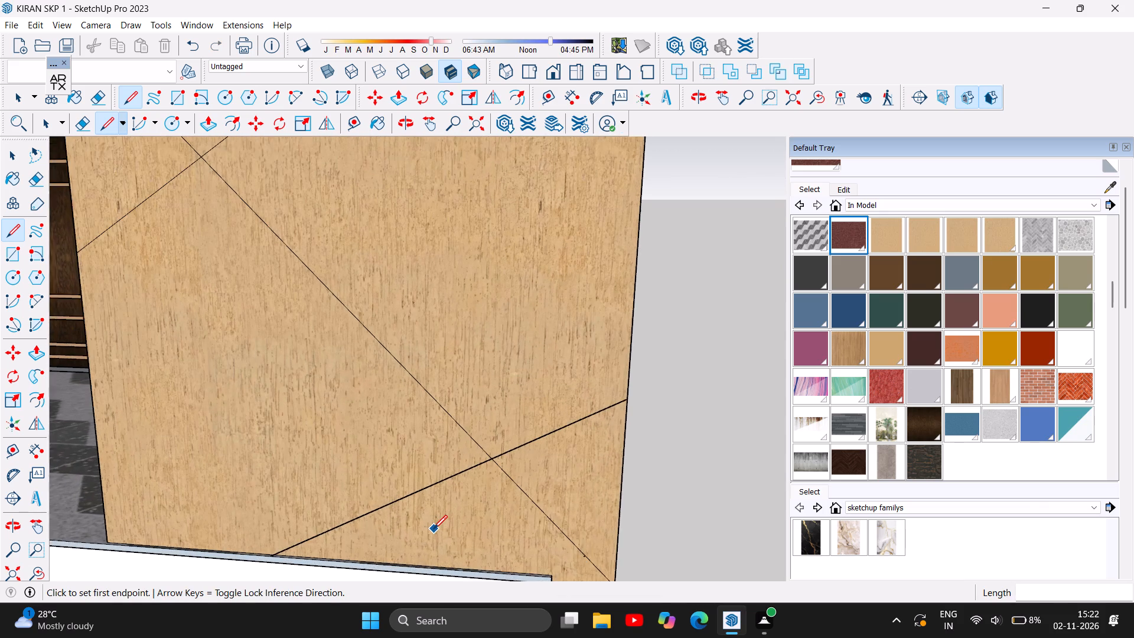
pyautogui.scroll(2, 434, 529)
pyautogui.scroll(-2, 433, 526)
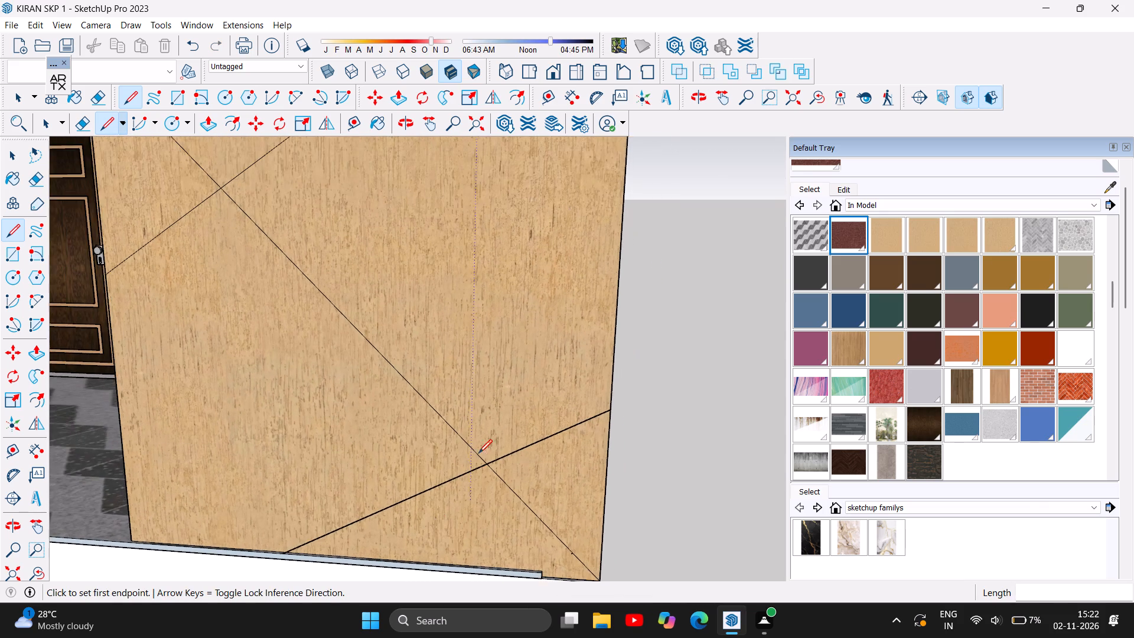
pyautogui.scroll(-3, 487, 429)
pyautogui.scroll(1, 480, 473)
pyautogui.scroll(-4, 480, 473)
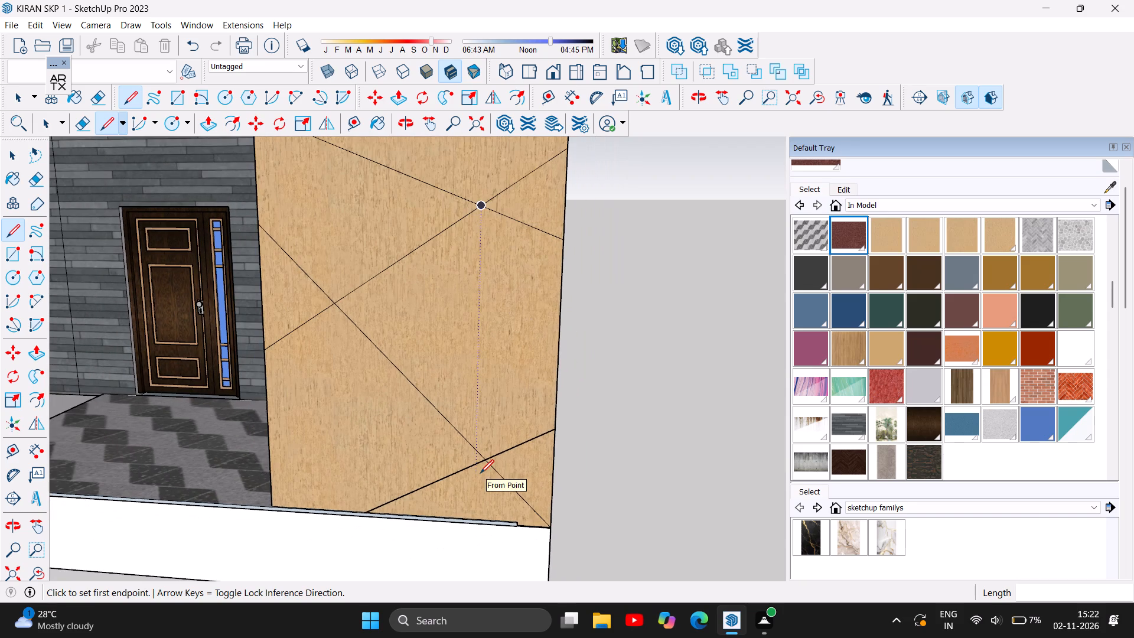
# Draw a short diagonal line across the tan balcony band's upper corner on the stair-tower side, from its vertical edge to its top edge.
pyautogui.scroll(-1, 480, 473)
pyautogui.scroll(-3, 528, 448)
pyautogui.scroll(-2, 601, 397)
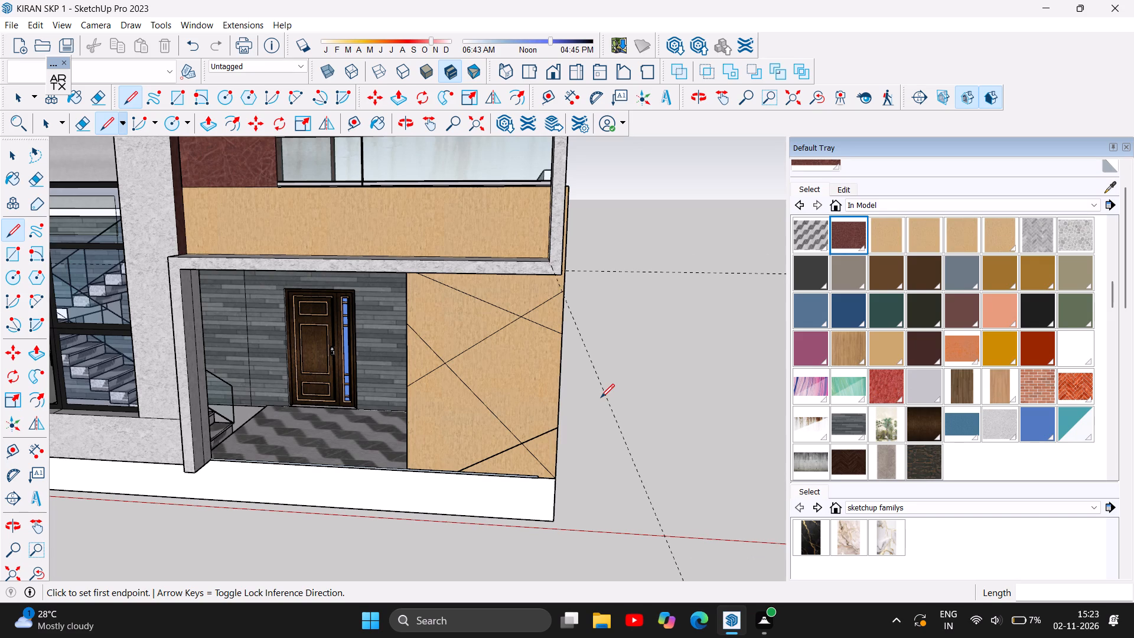
pyautogui.scroll(-3, 573, 404)
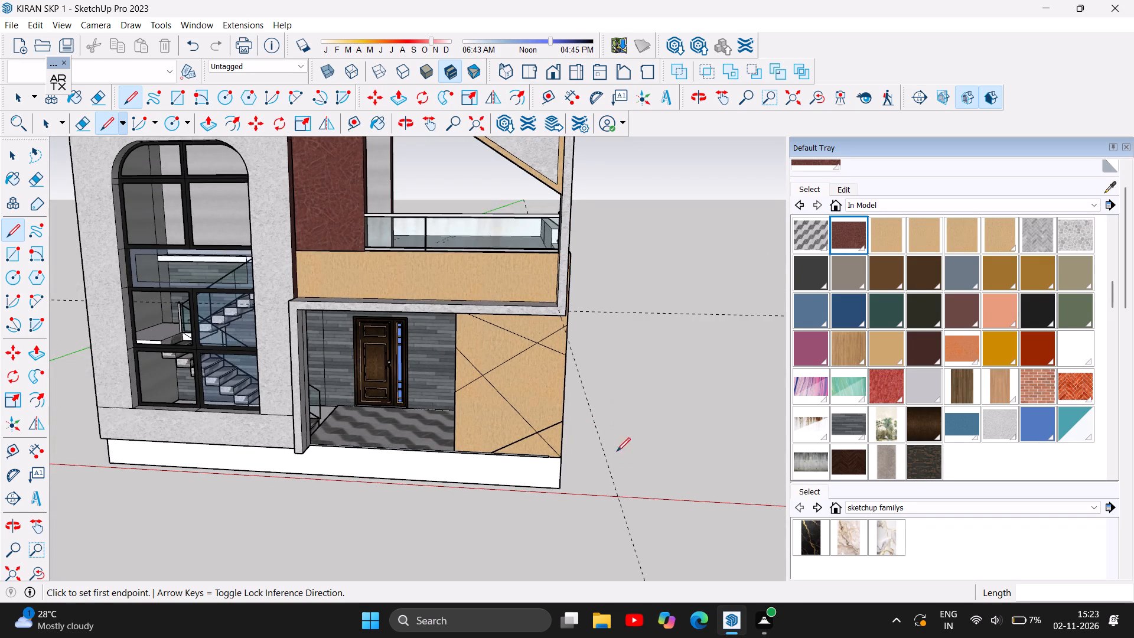
pyautogui.scroll(-3, 634, 480)
pyautogui.scroll(2, 532, 311)
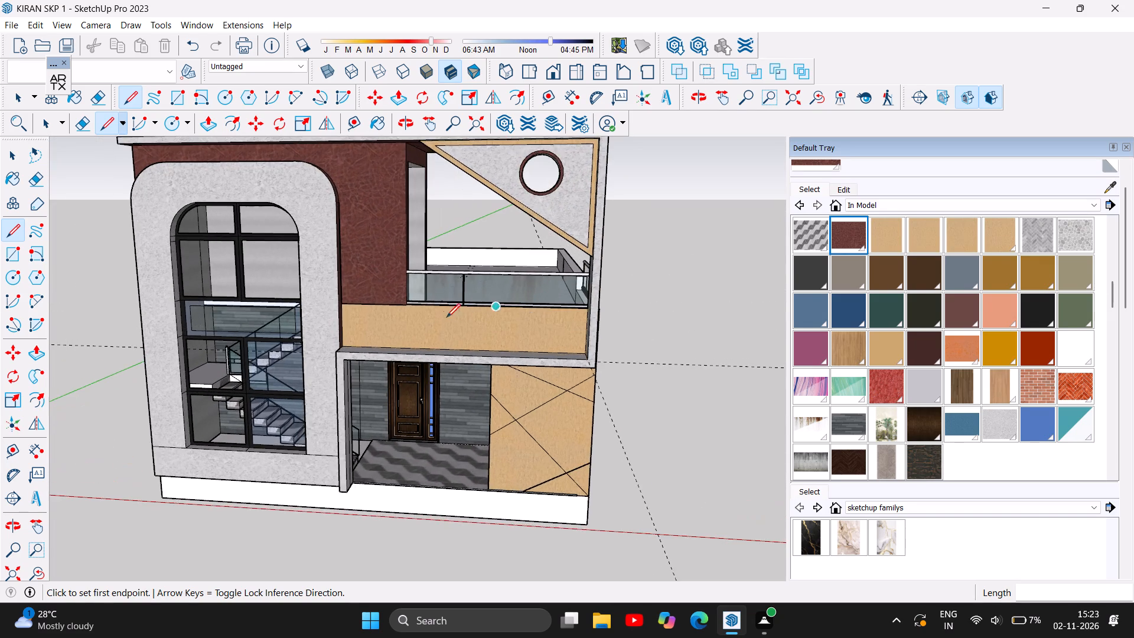
pyautogui.scroll(5, 407, 317)
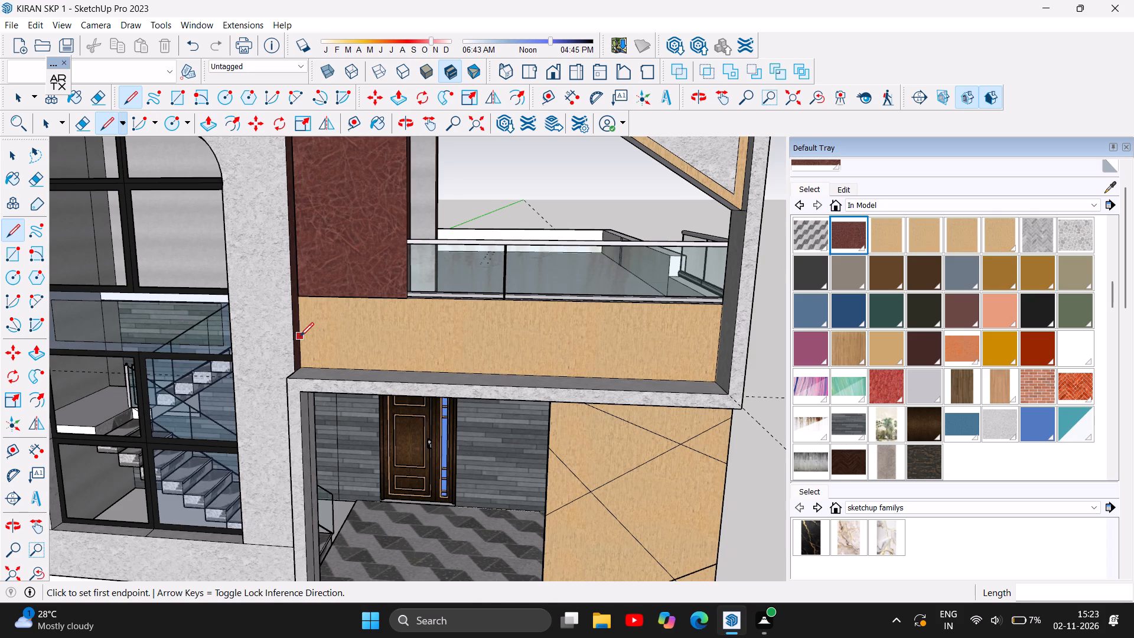
pyautogui.click(300, 336)
pyautogui.click(350, 301)
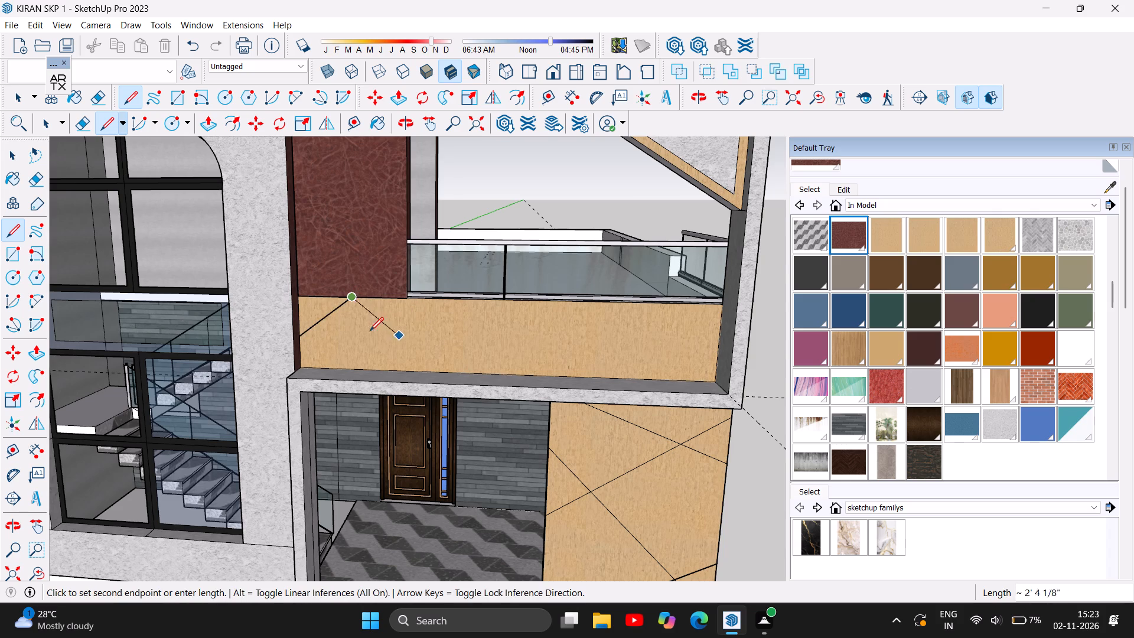
pyautogui.press('Escape')
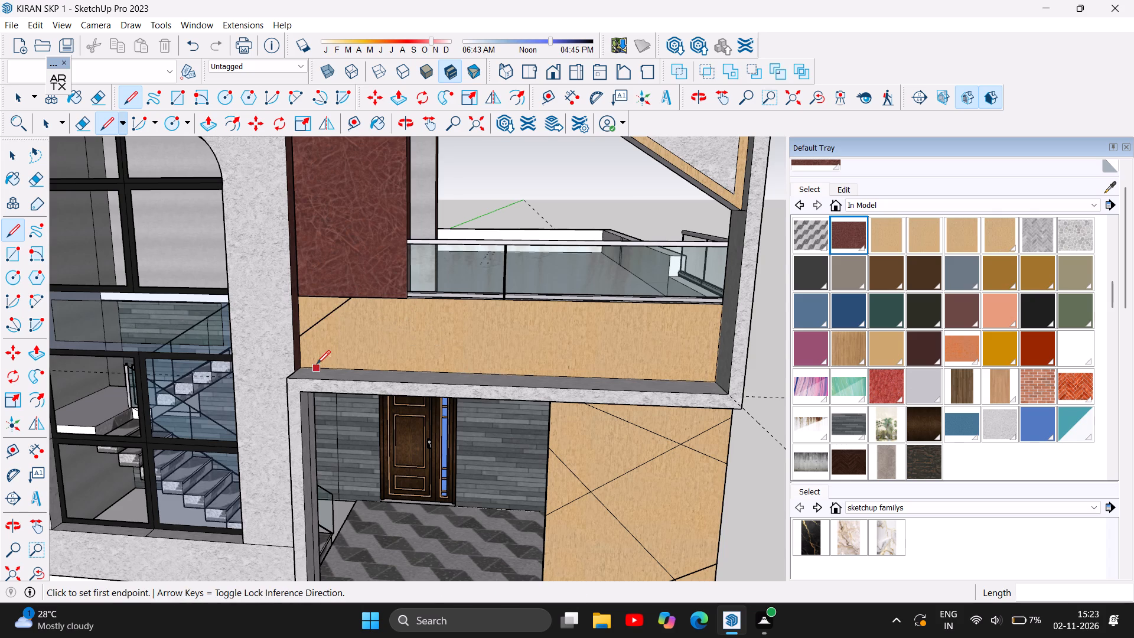
# Draw two crossing diagonals on the balcony band: about 14' 2 7/16" from its lower stair-side corner, and about 9' 3/16" from its top edge.
pyautogui.click(302, 364)
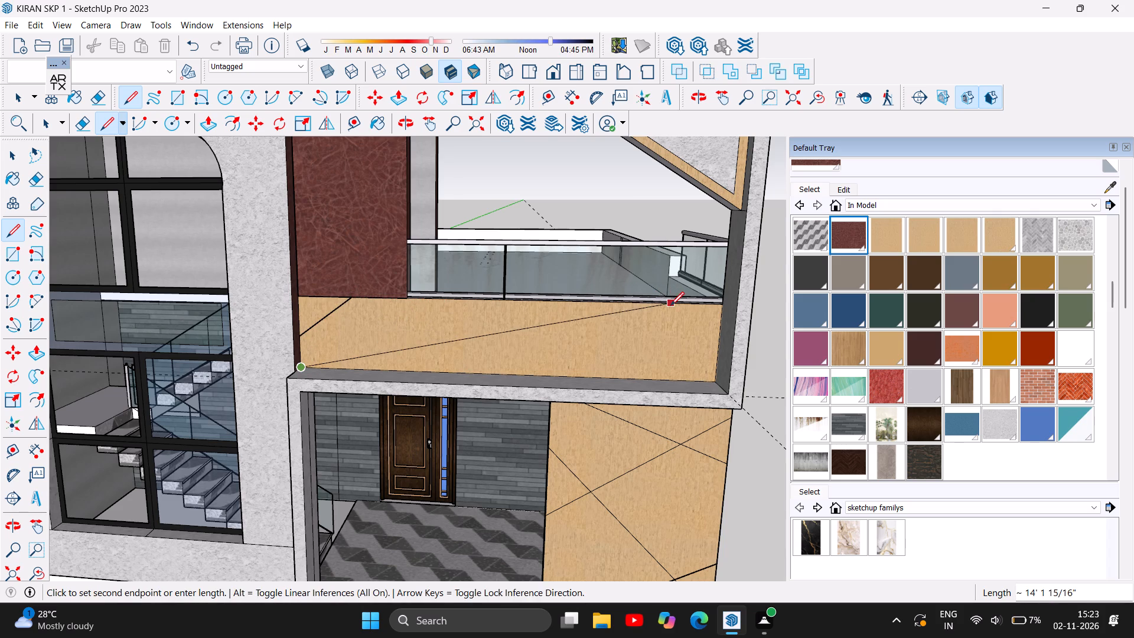
pyautogui.click(672, 305)
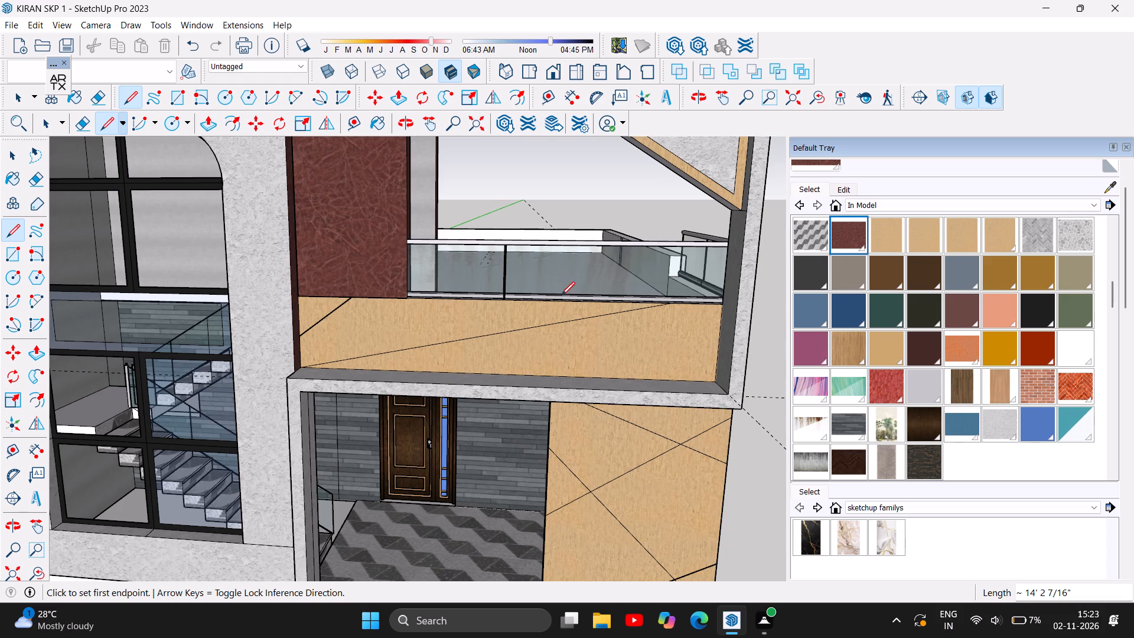
pyautogui.click(472, 300)
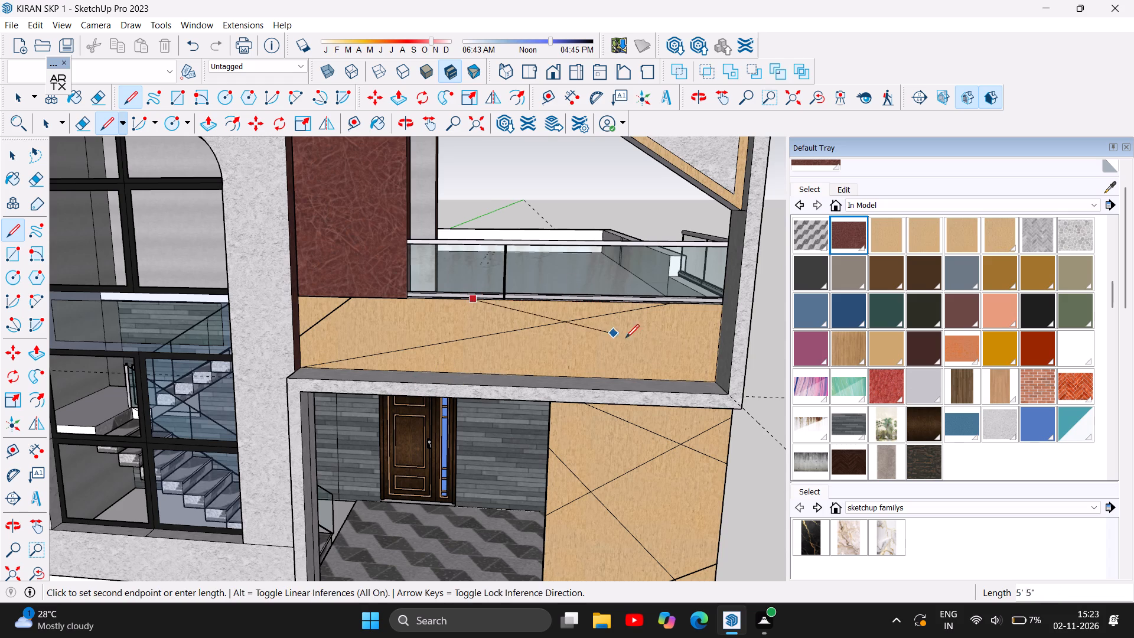
pyautogui.click(716, 347)
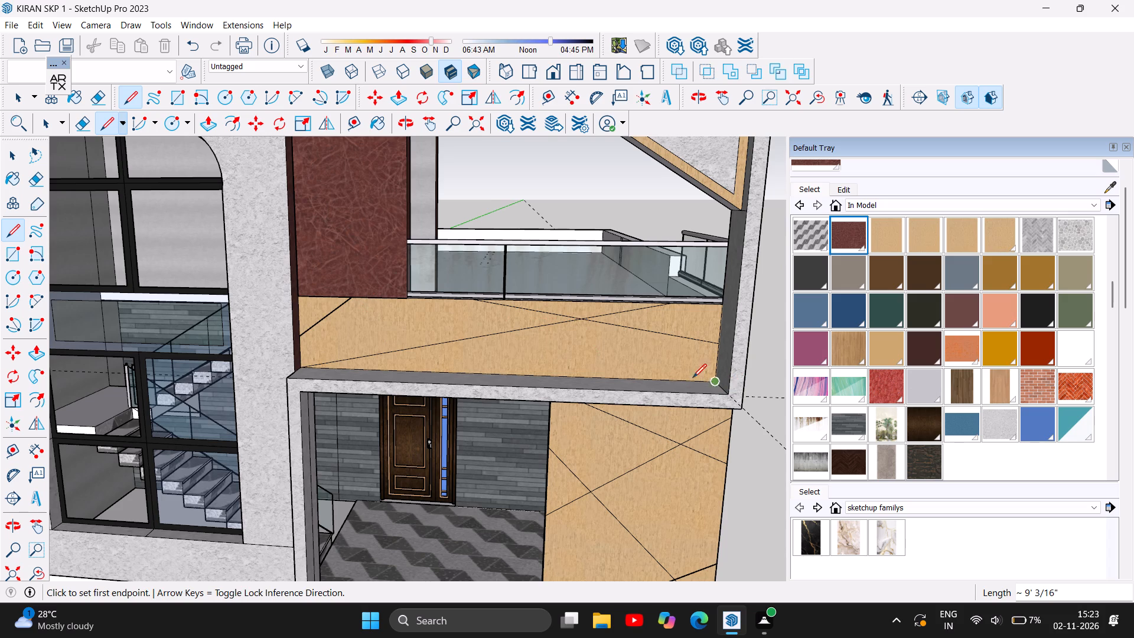
# Add a diagonal about 6' 6 3/8" from the band's bottom edge to the long diagonal, and another joining its top and bottom edges.
pyautogui.click(644, 378)
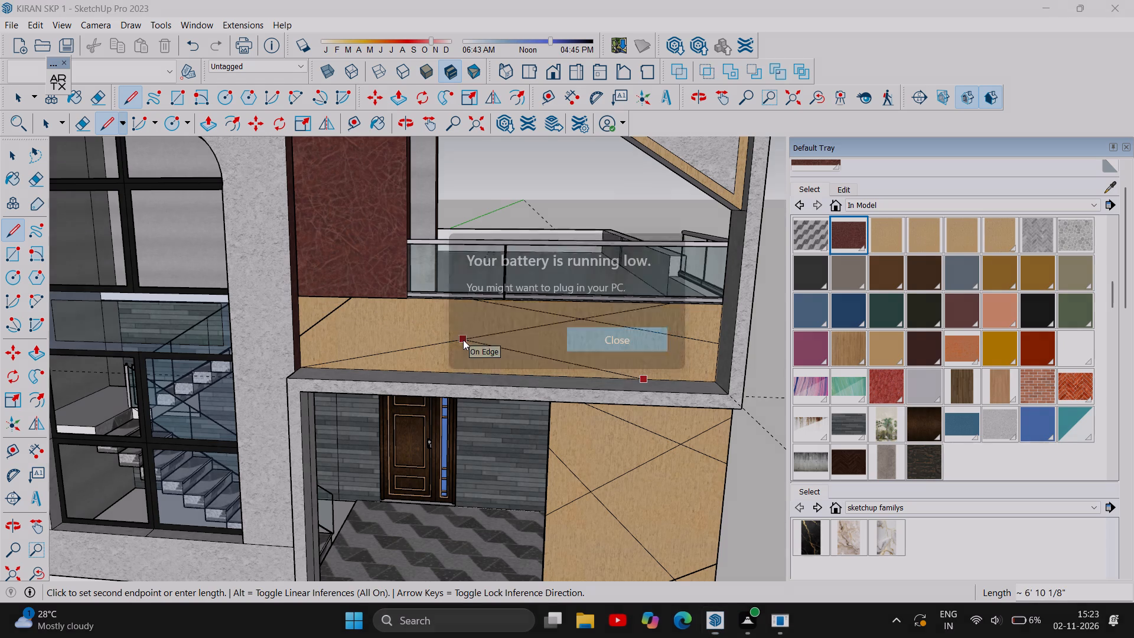
pyautogui.click(582, 333)
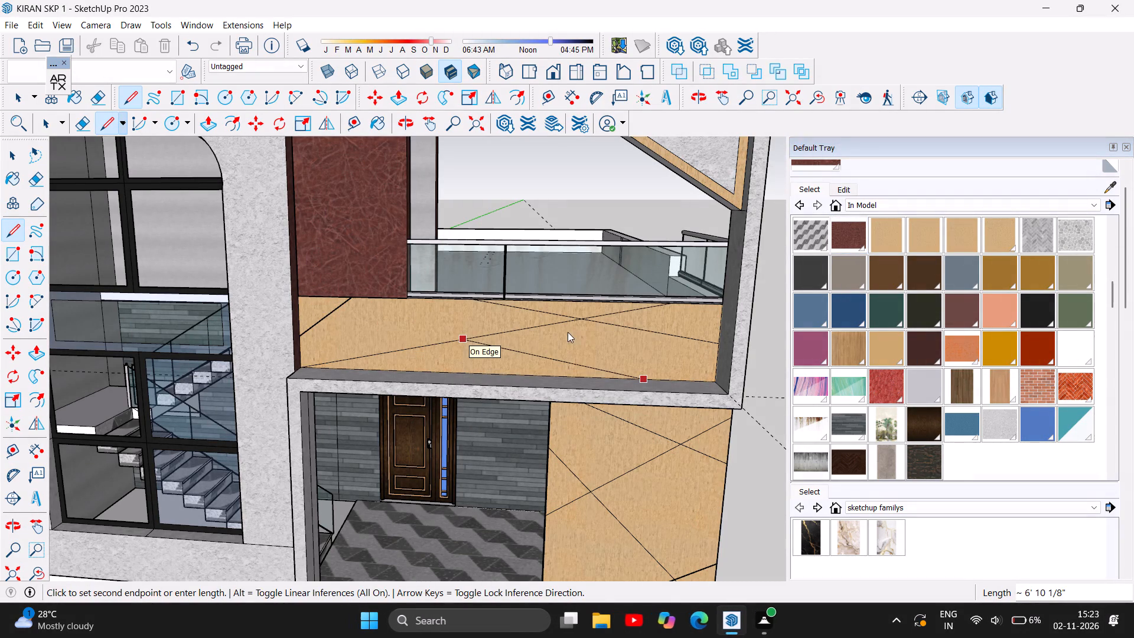
pyautogui.click(468, 340)
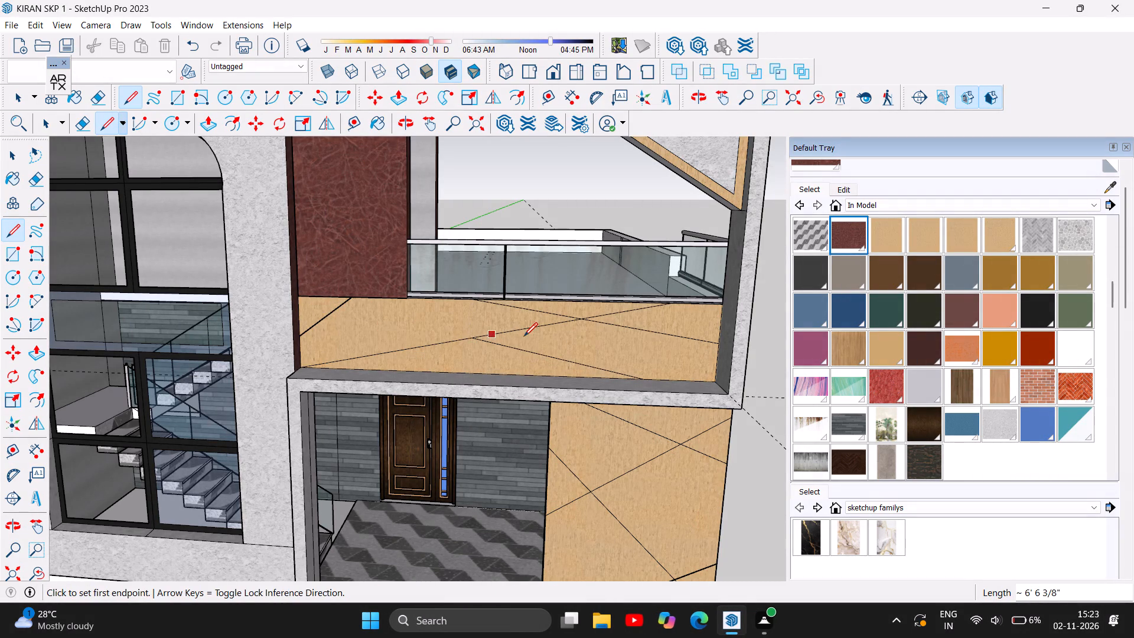
pyautogui.click(376, 299)
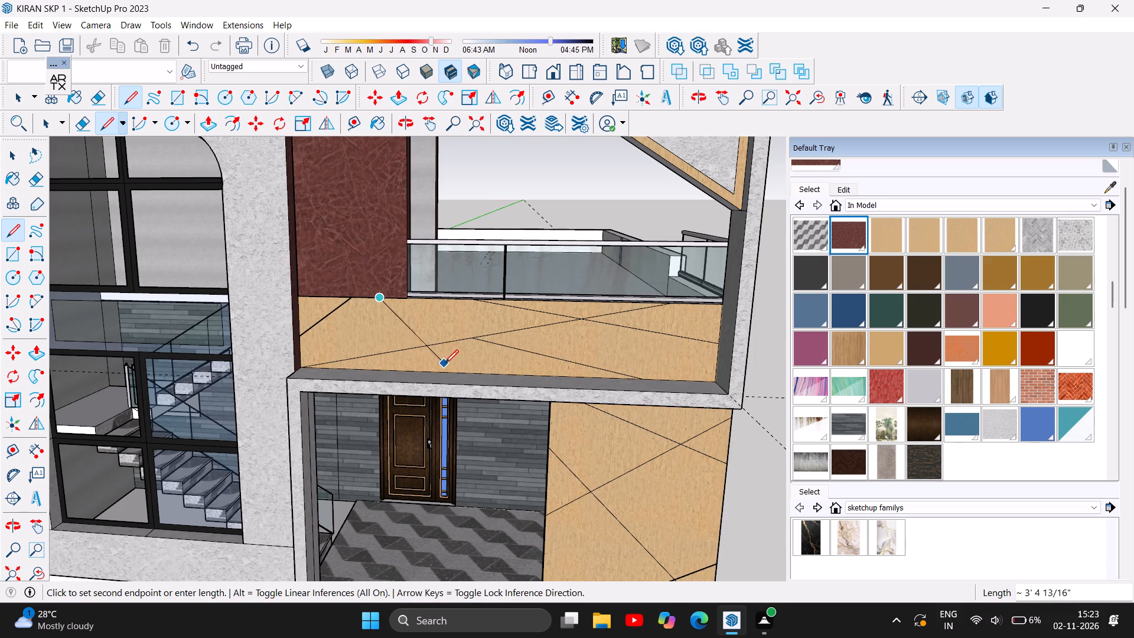
pyautogui.click(461, 372)
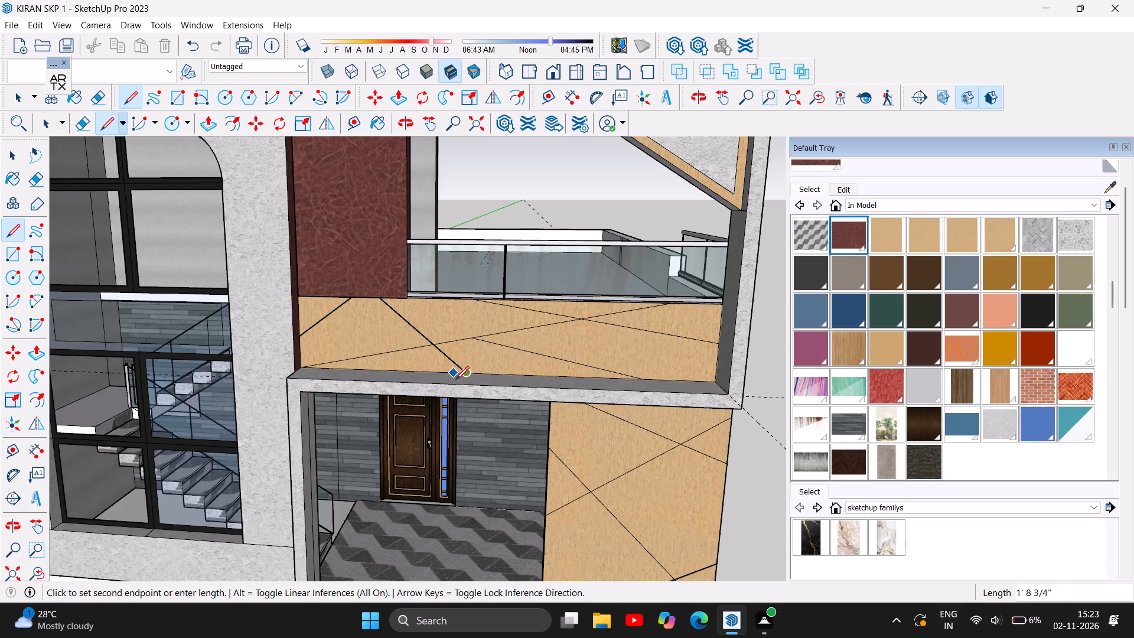
pyautogui.press('Escape')
# Offset the large outer, porch-side and lower faces of the tan ground-floor wall inward by about 2 1/2" to form strips along the diagonals.
pyautogui.scroll(-1, 328, 195)
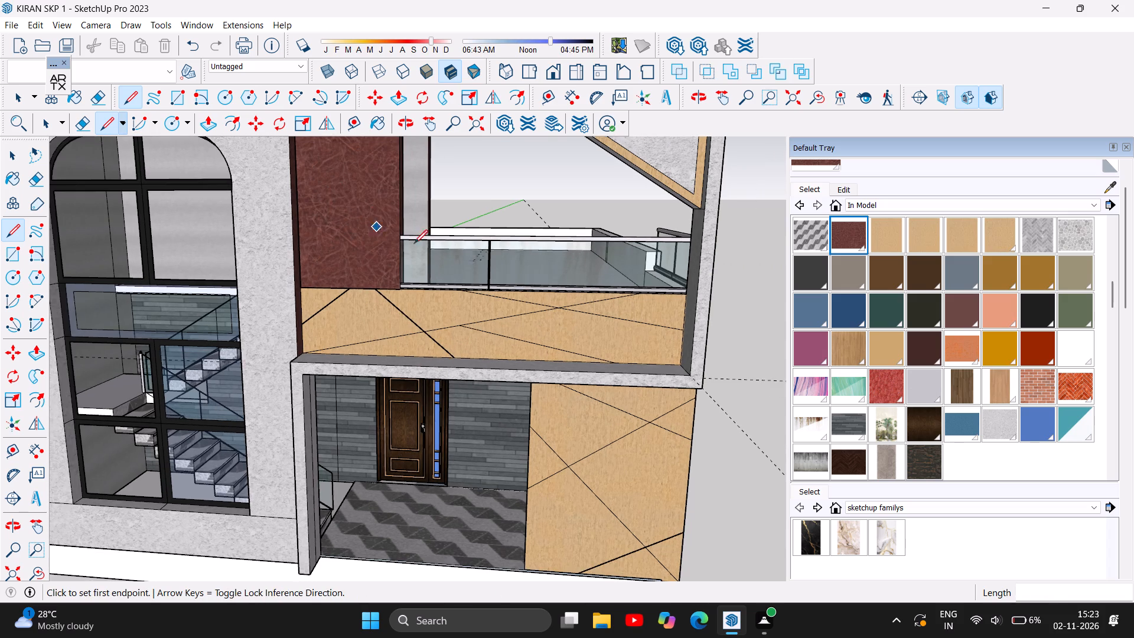
pyautogui.scroll(1, 435, 232)
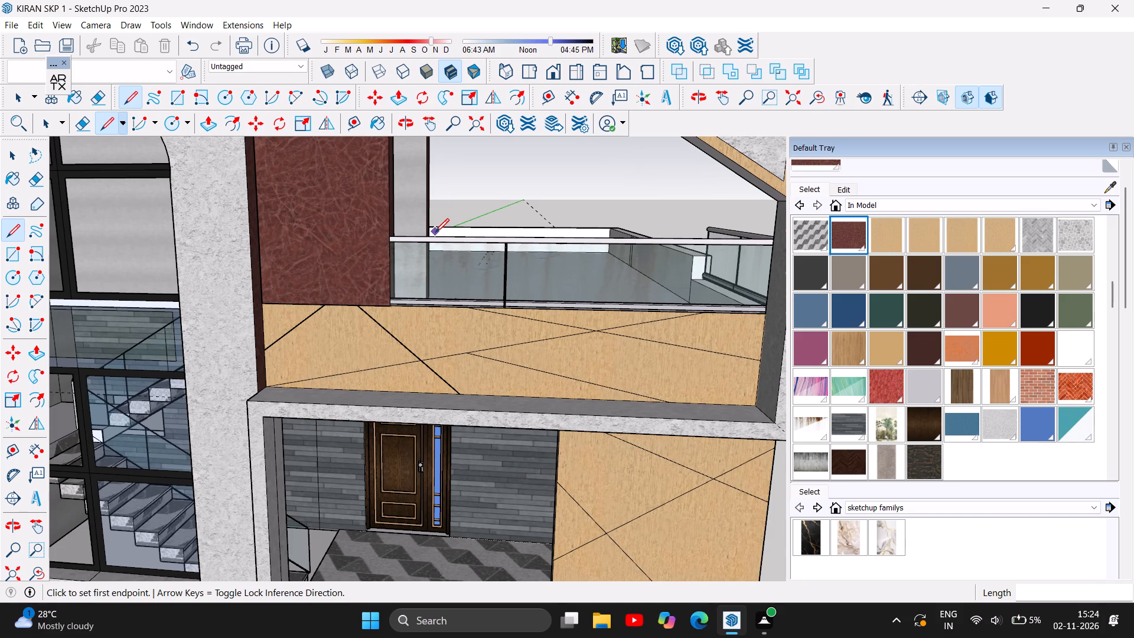
pyautogui.scroll(-3, 432, 357)
pyautogui.scroll(-4, 484, 219)
pyautogui.scroll(3, 685, 450)
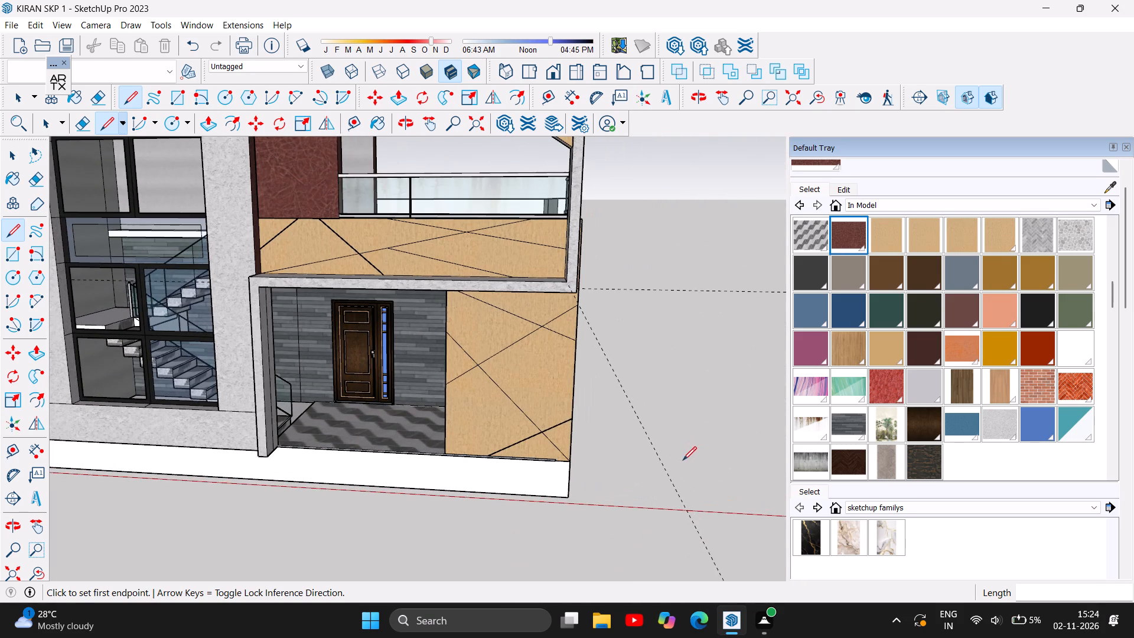
pyautogui.scroll(1, 681, 460)
pyautogui.scroll(-1, 503, 444)
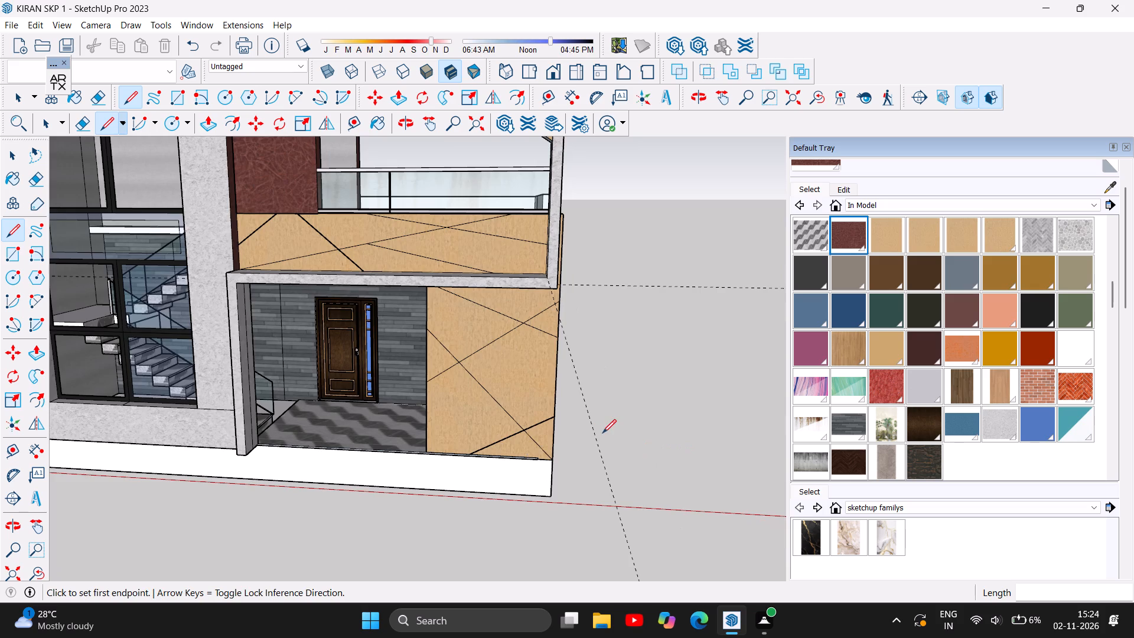
pyautogui.scroll(3, 602, 432)
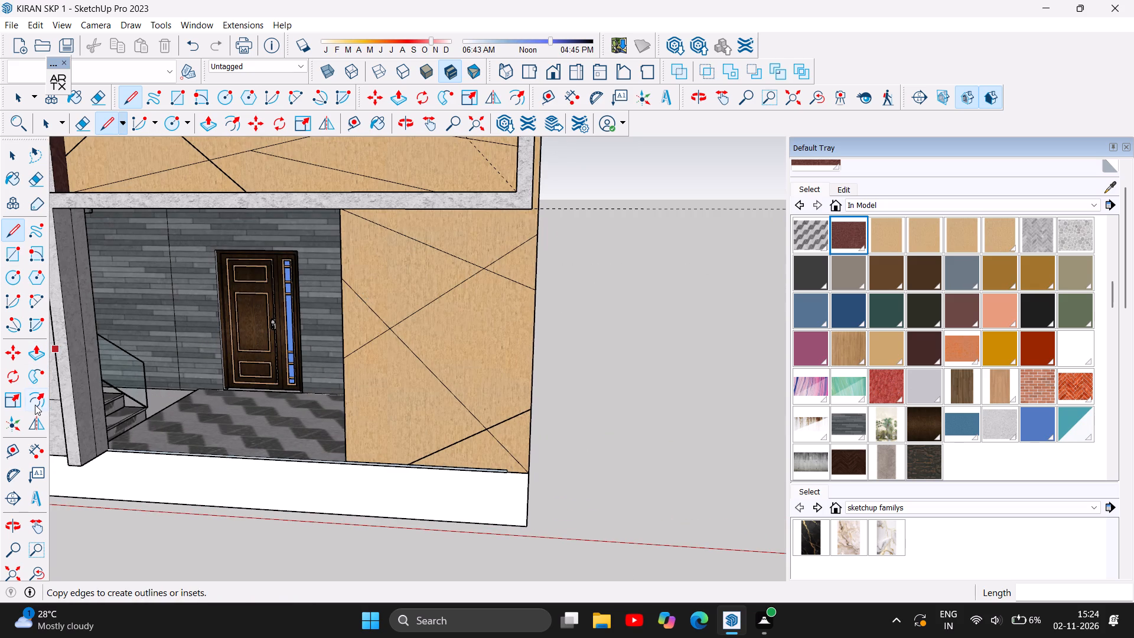
pyautogui.click(35, 405)
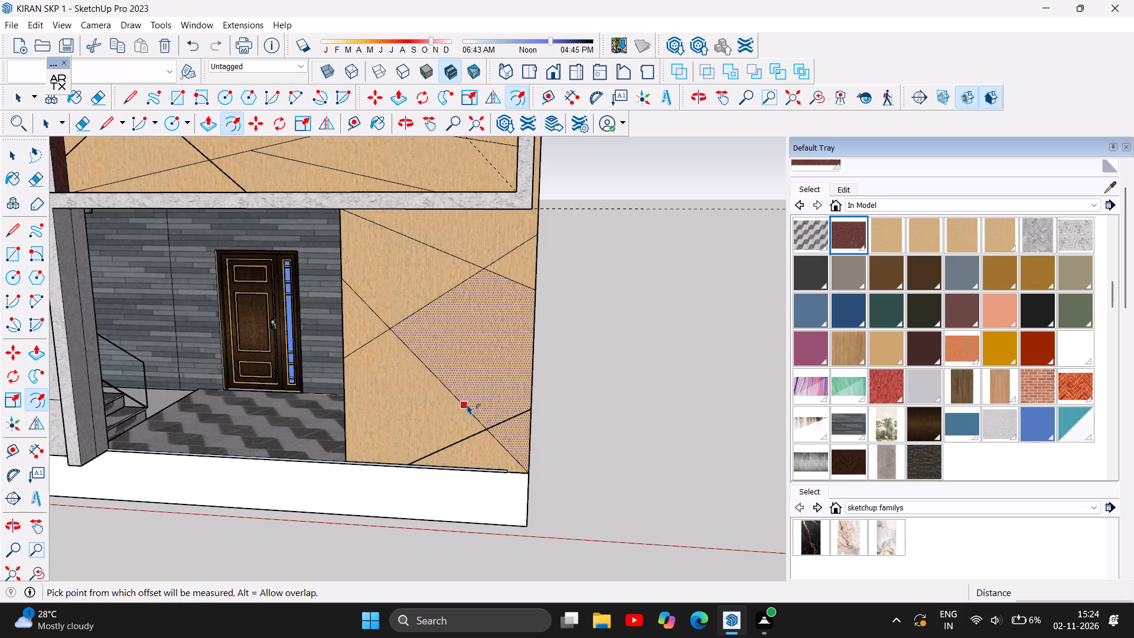
pyautogui.click(467, 402)
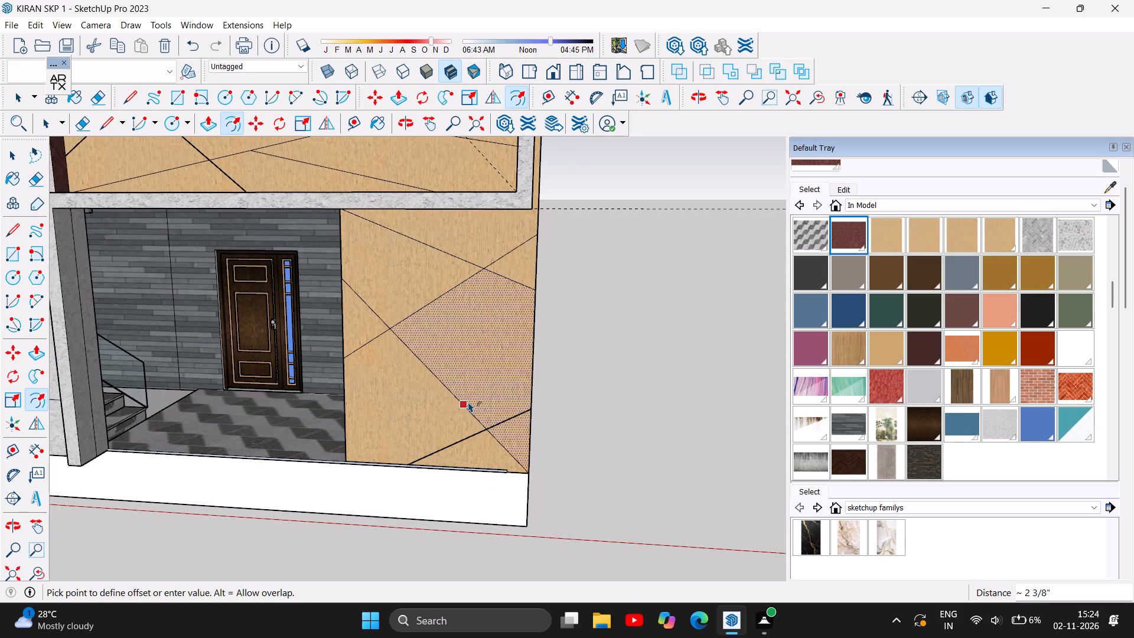
pyautogui.click(468, 402)
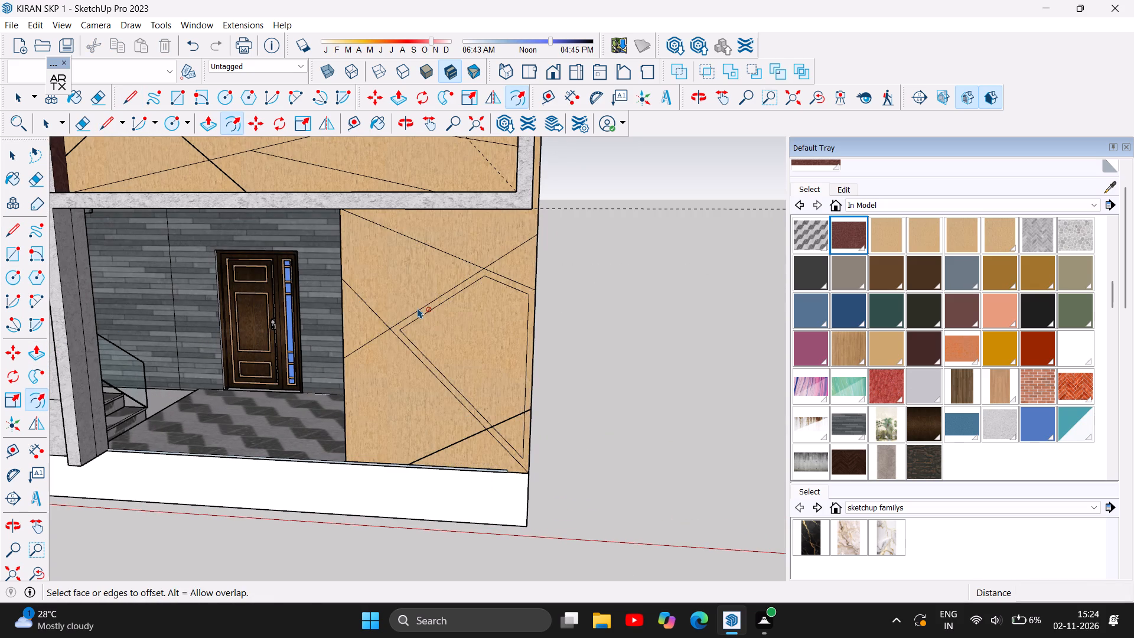
pyautogui.click(412, 306)
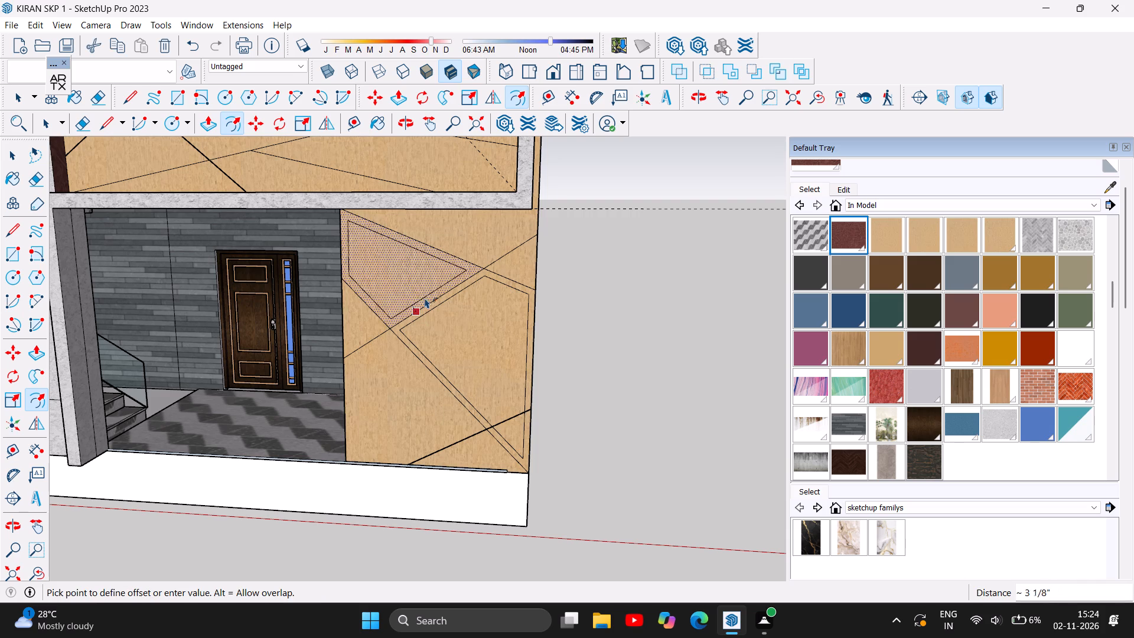
pyautogui.click(432, 294)
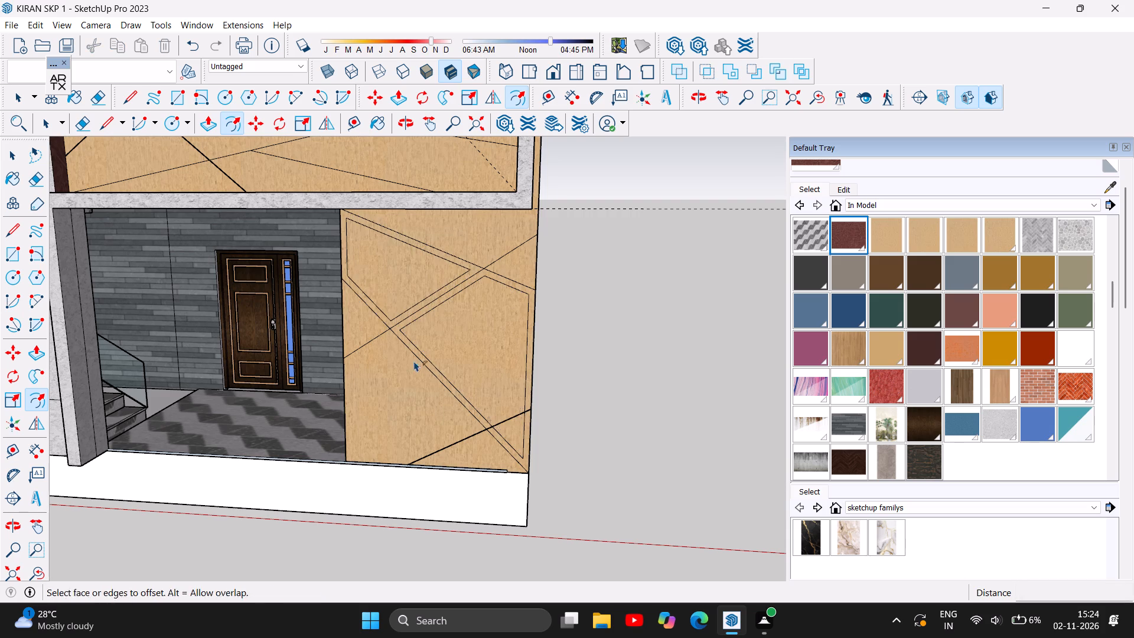
pyautogui.click(407, 359)
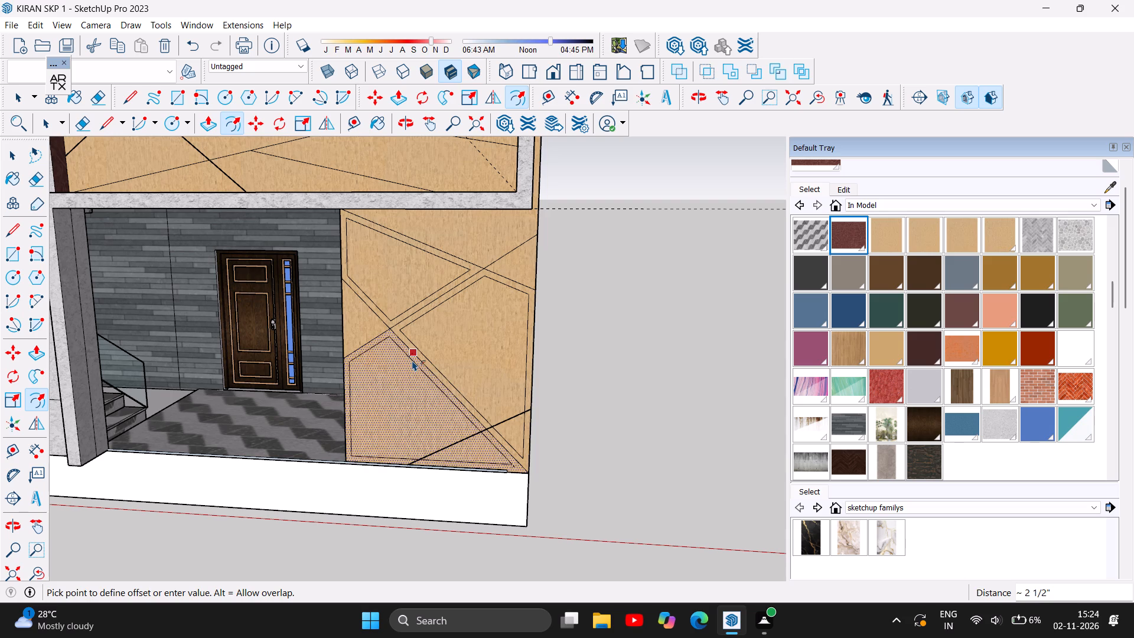
pyautogui.click(412, 360)
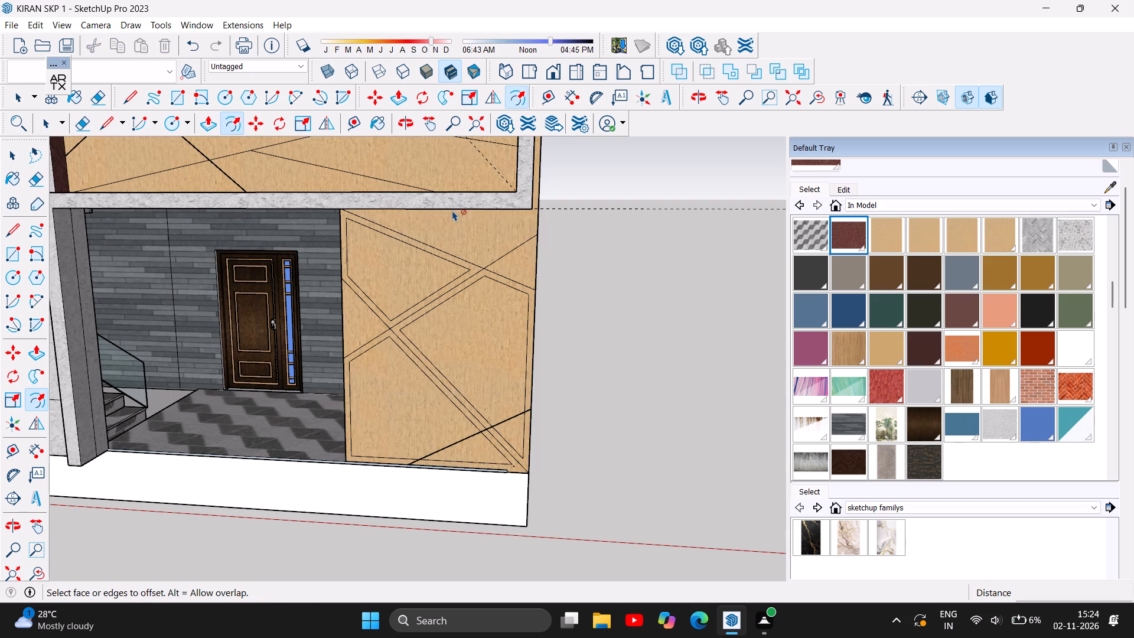
# Offset the tan ground-floor wall's upper face inward by about 2 1/8" and its small outer triangular face by about 1 5/8".
pyautogui.click(443, 245)
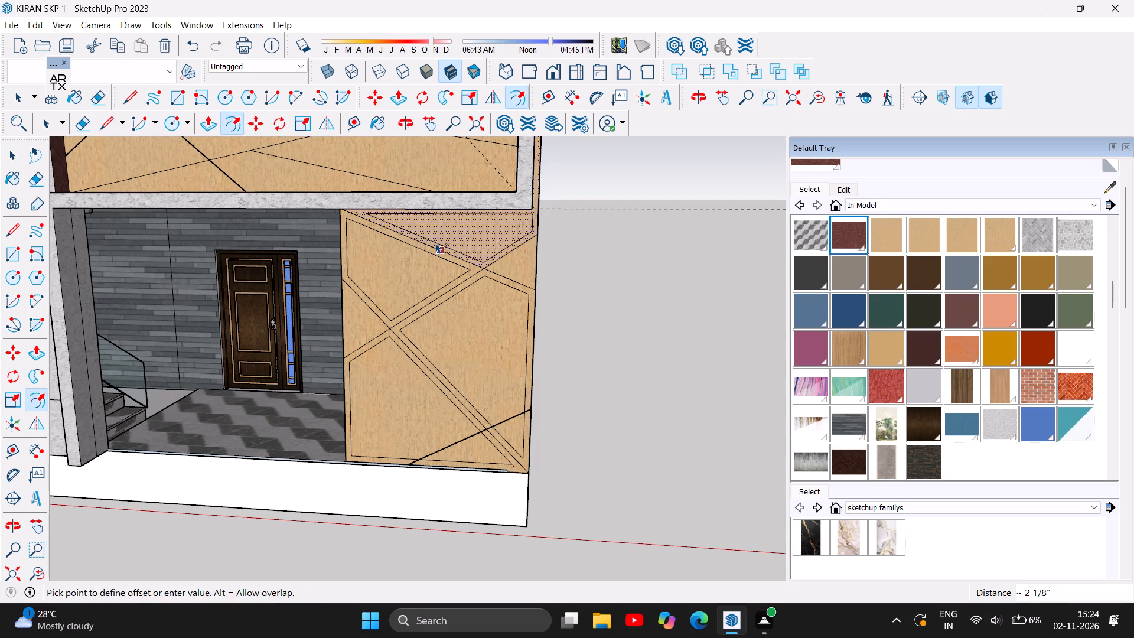
pyautogui.click(436, 243)
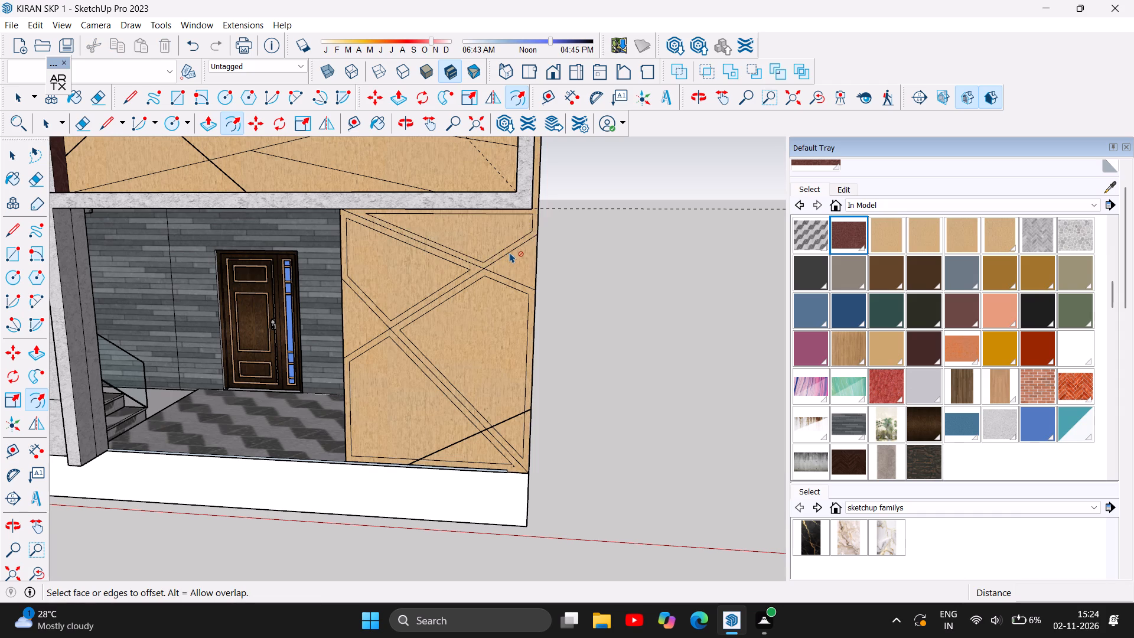
pyautogui.click(510, 252)
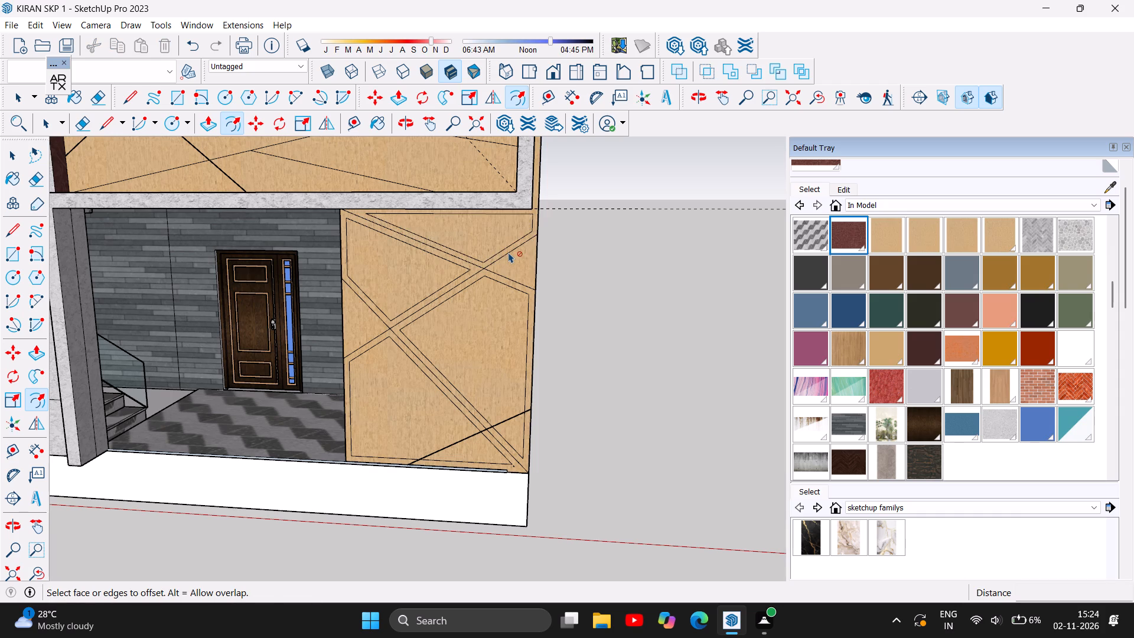
pyautogui.click(512, 258)
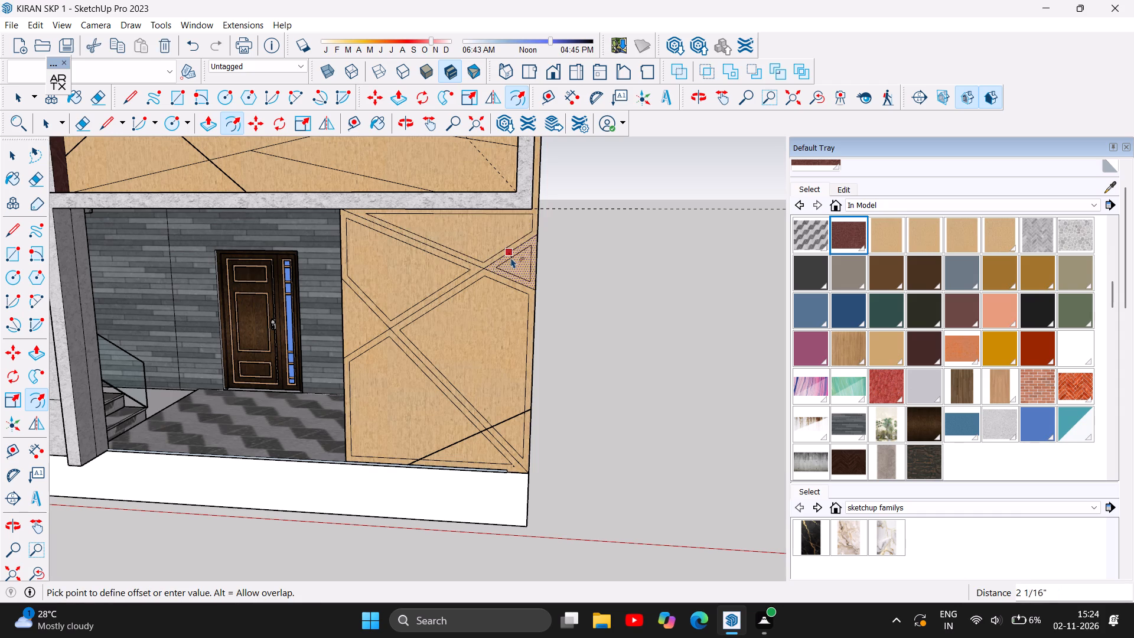
pyautogui.click(510, 257)
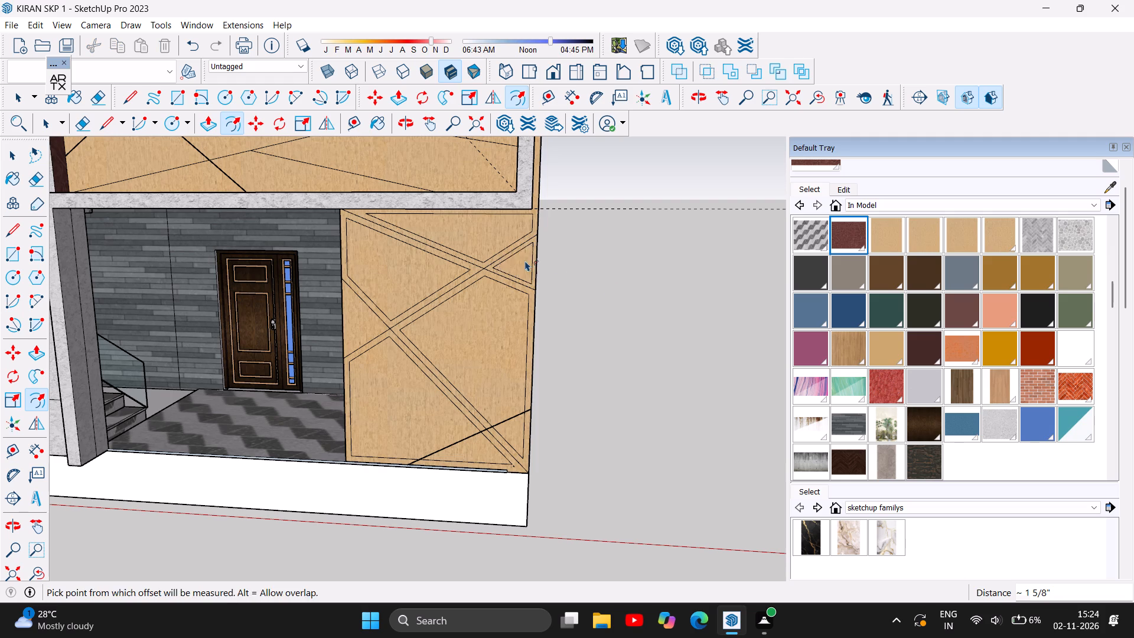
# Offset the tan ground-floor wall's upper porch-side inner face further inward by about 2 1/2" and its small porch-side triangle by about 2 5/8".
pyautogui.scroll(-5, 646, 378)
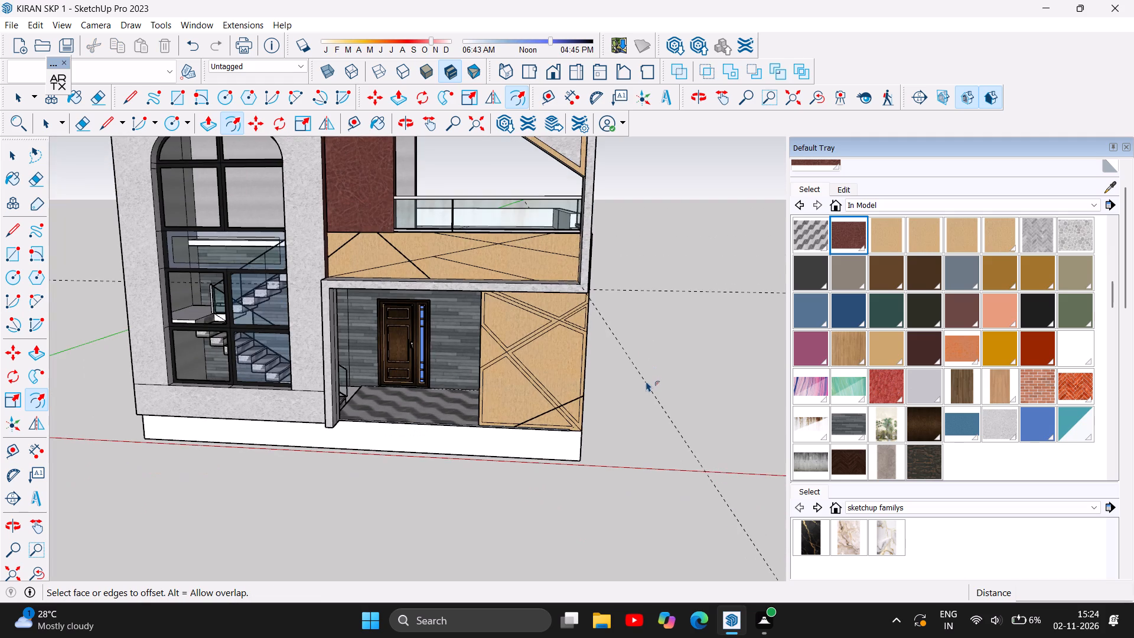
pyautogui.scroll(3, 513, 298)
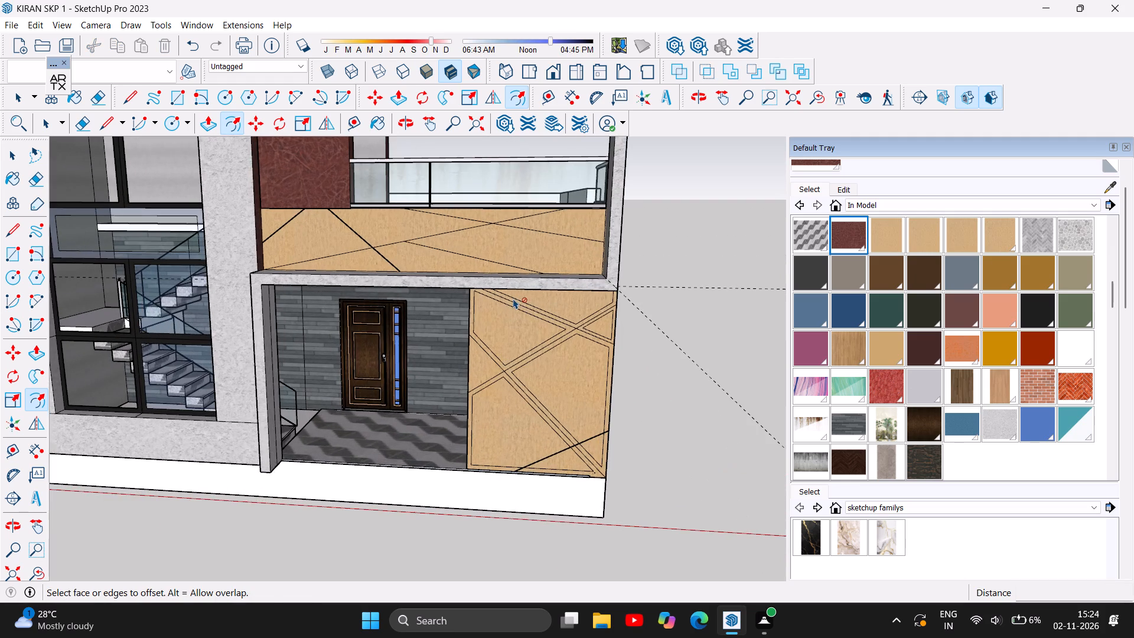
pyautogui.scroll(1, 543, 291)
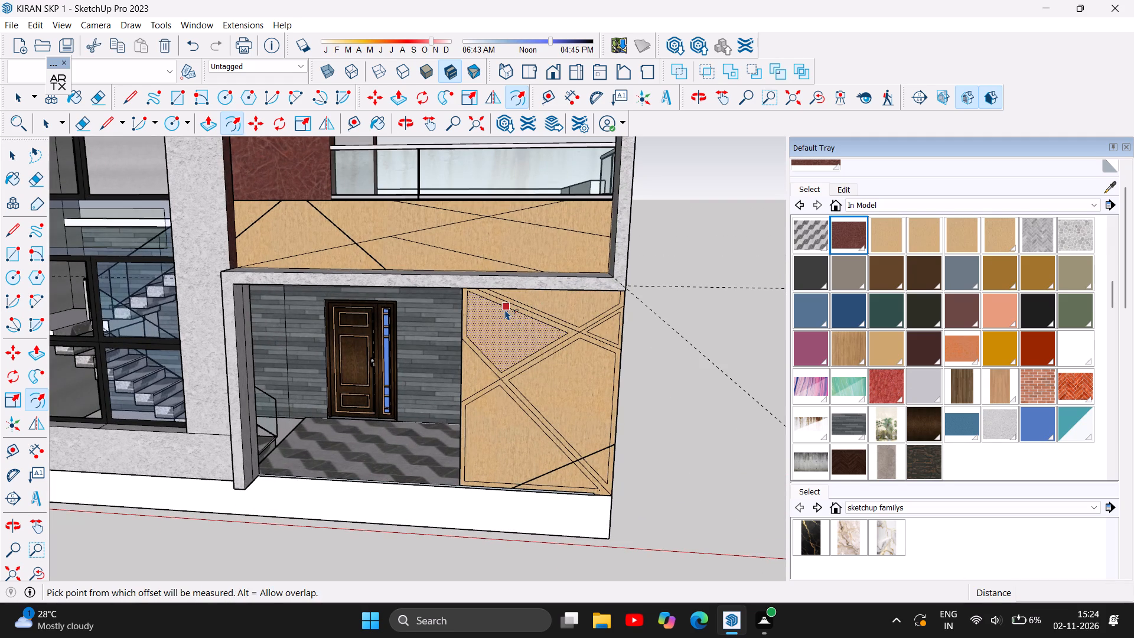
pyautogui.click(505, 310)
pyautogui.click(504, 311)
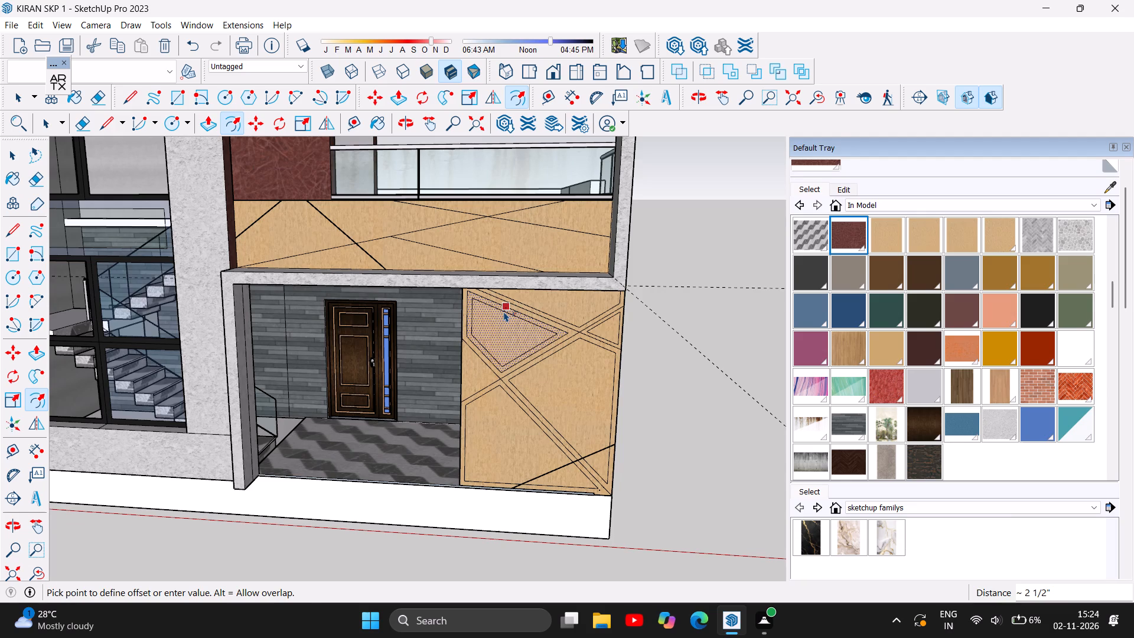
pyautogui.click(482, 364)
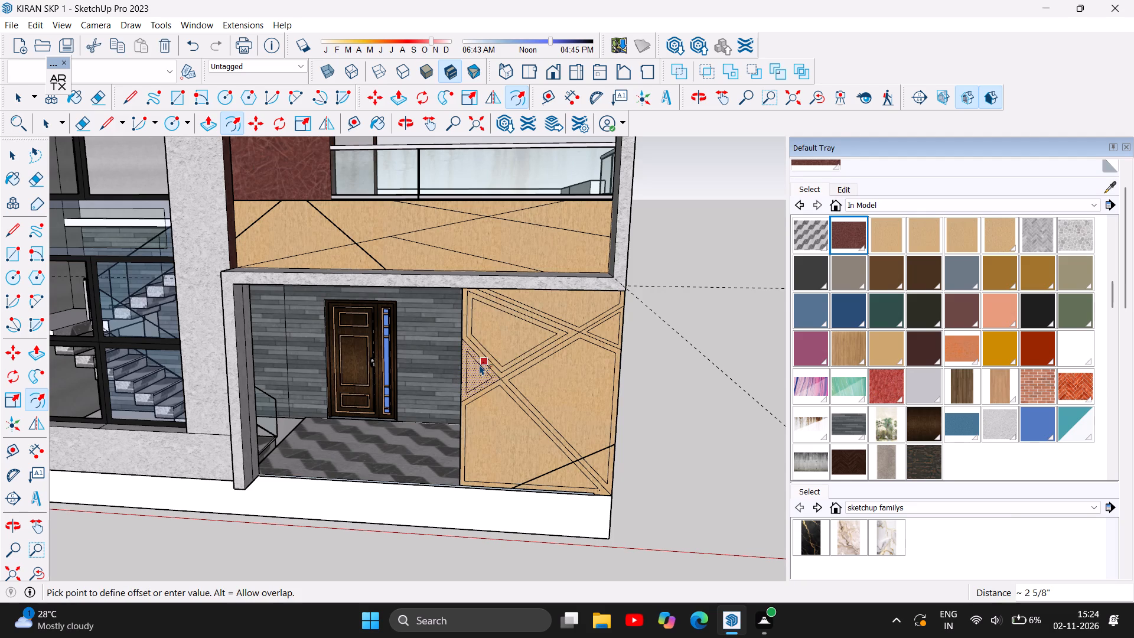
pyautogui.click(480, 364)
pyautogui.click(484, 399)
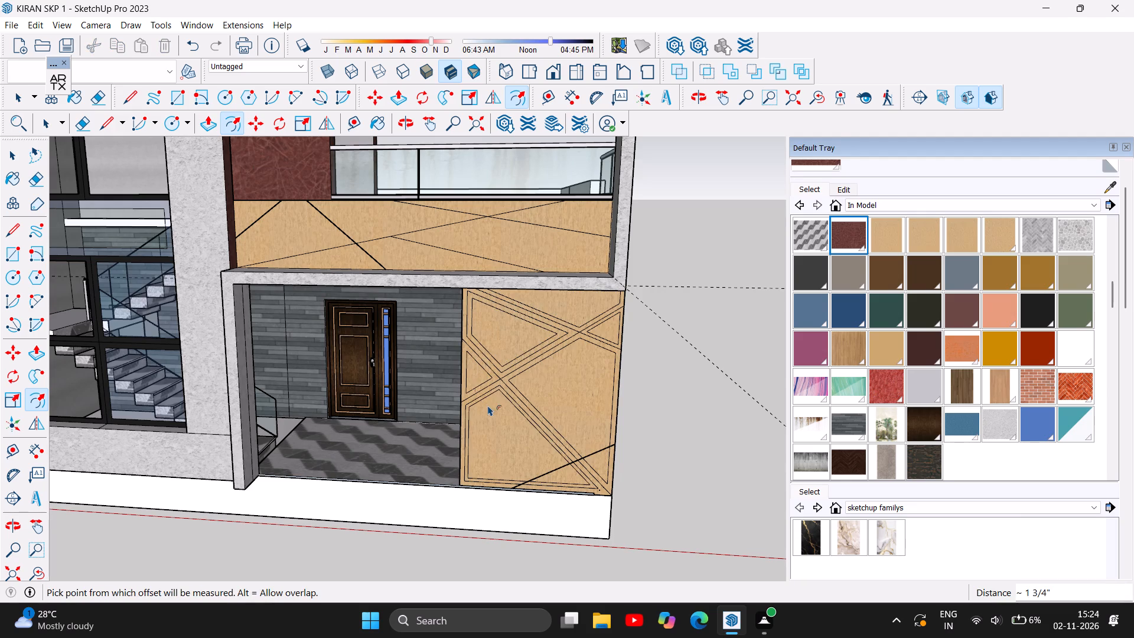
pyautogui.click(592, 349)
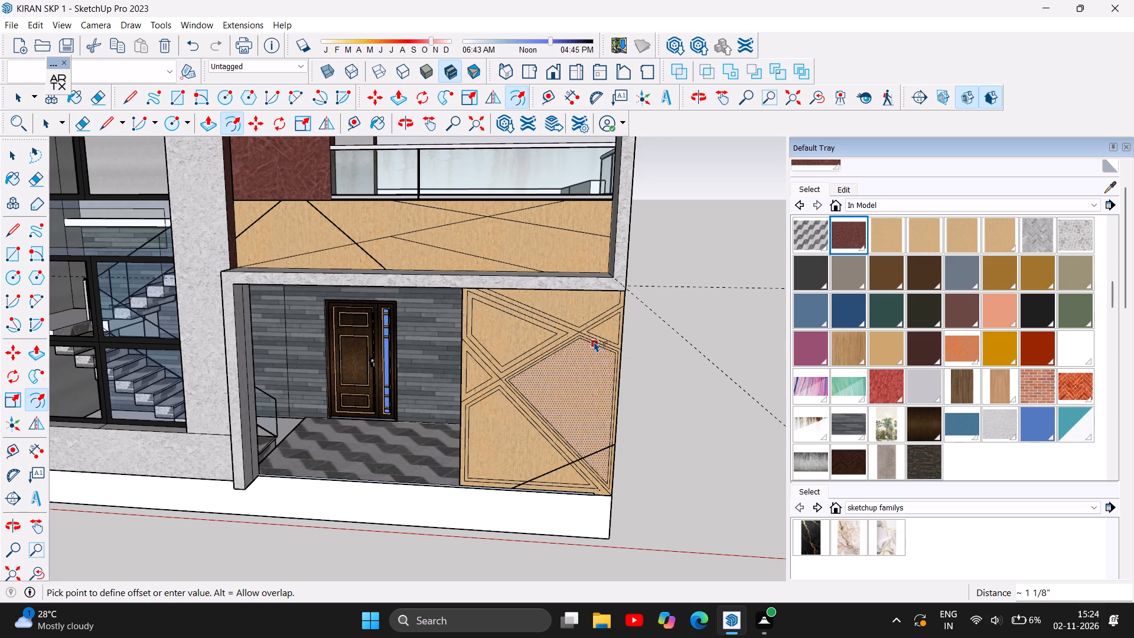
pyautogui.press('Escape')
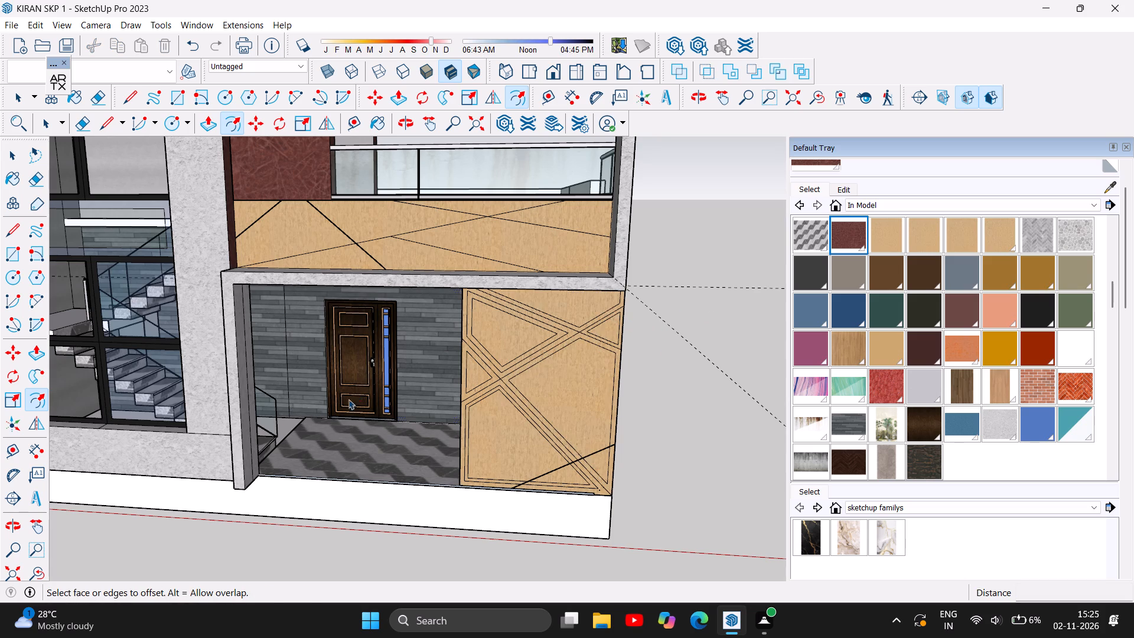
# Undo all the offset strips and diagonal lines on the tan ground-floor wall and the balcony band.
pyautogui.scroll(-3, 354, 399)
pyautogui.scroll(-4, 620, 356)
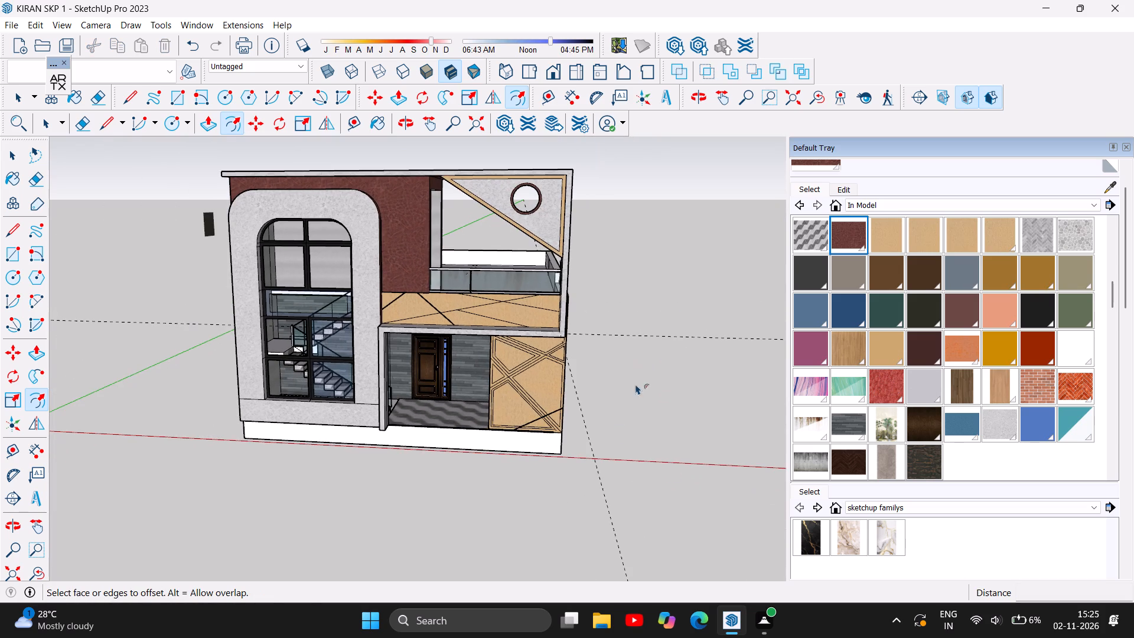
pyautogui.scroll(-2, 290, 405)
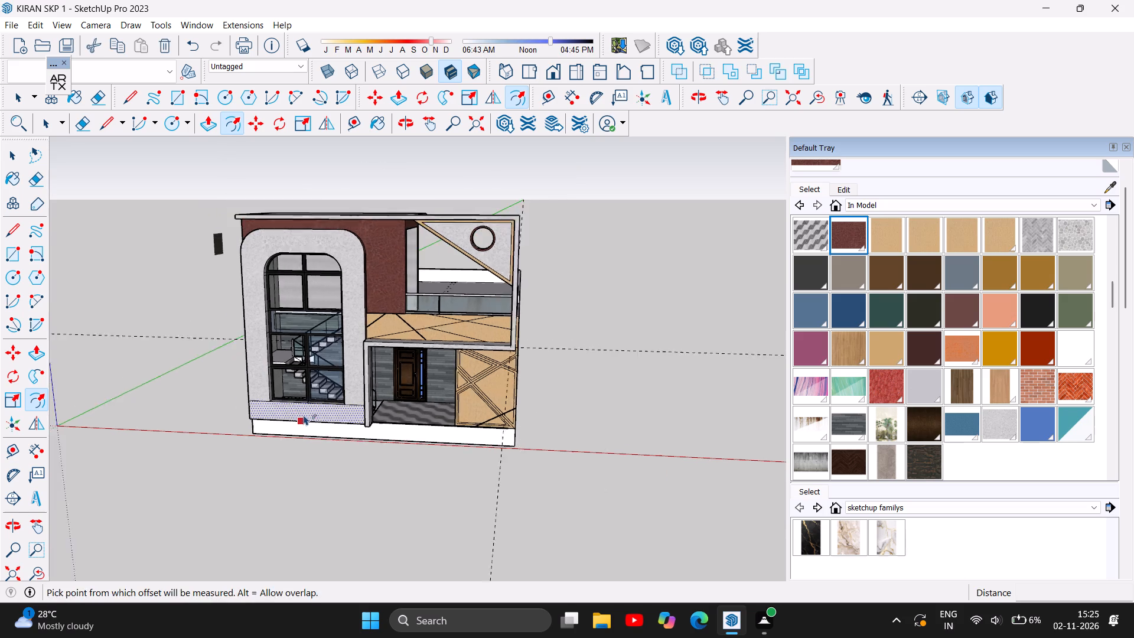
pyautogui.scroll(-2, 304, 415)
pyautogui.scroll(6, 549, 367)
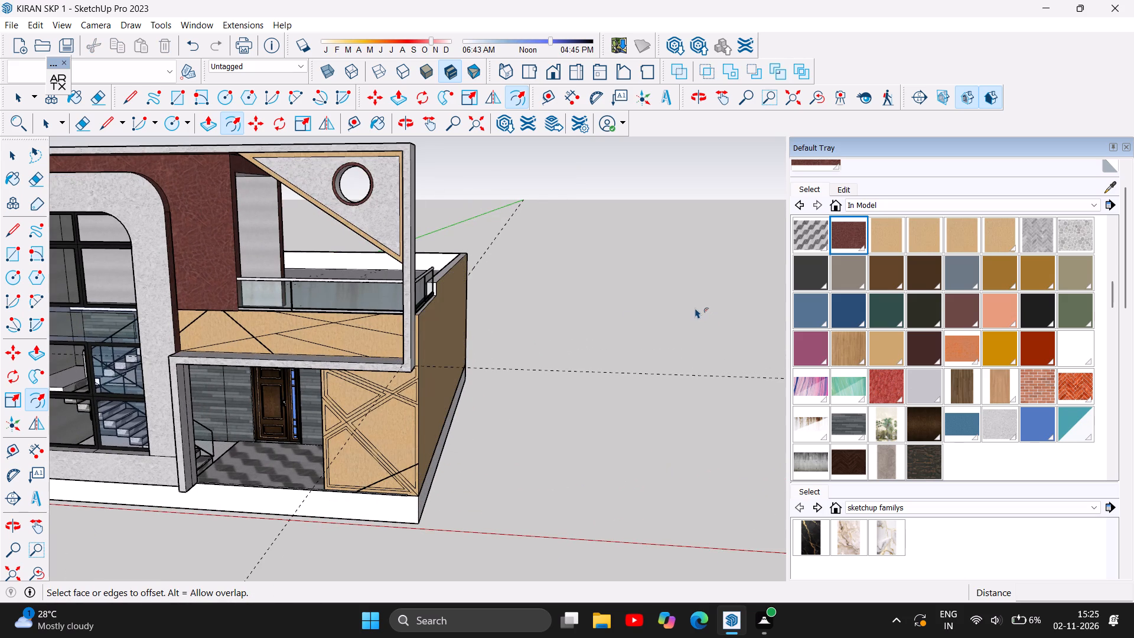
pyautogui.hotkey('ctrl', 'z')
pyautogui.hotkey('ctrl', 'z')
pyautogui.keyDown('ctrl'); pyautogui.scroll(1, 695, 308); pyautogui.keyUp('ctrl')
pyautogui.hotkey('ctrl', 'z')
pyautogui.hotkey('ctrl', 'z')
pyautogui.hotkey('ctrl', 'z')
pyautogui.hotkey('ctrl', 'z')
pyautogui.hotkey('ctrl', 'z')
pyautogui.hotkey('ctrl', 'z')
pyautogui.hotkey('ctrl', 'z')
pyautogui.hotkey('ctrl', 'z')
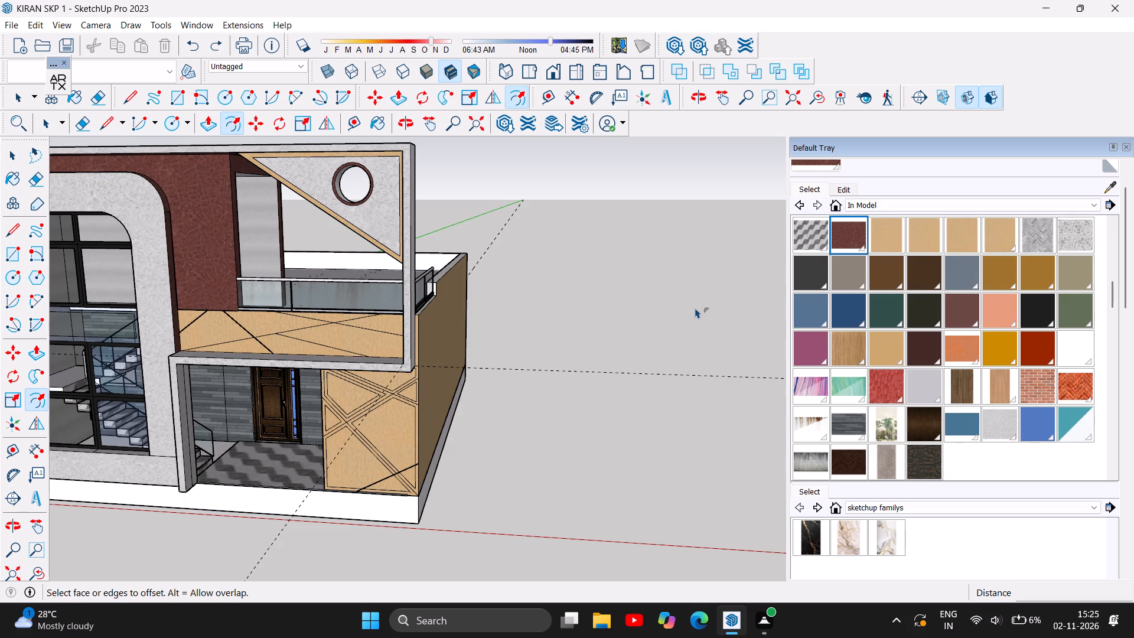
pyautogui.hotkey('ctrl', 'z')
pyautogui.hotkey('ctrl', 'z')
pyautogui.hotkey('ctrl', 'z')
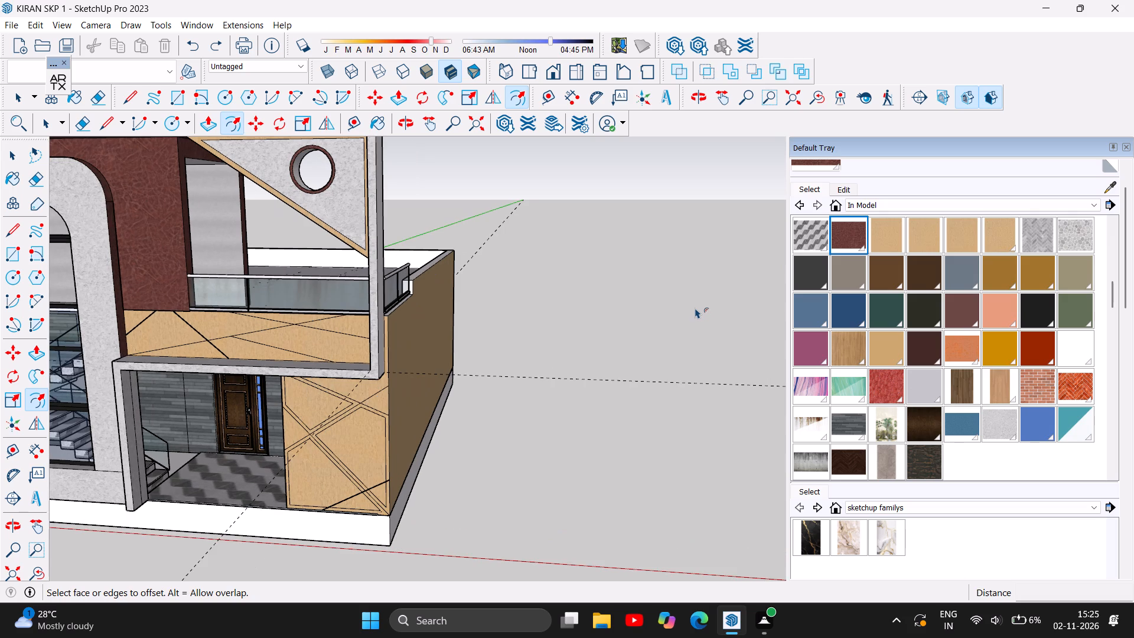
pyautogui.hotkey('ctrl', 'z')
pyautogui.hotkey('ctrl', 'z')
pyautogui.hotkey('ctrl', 'z')
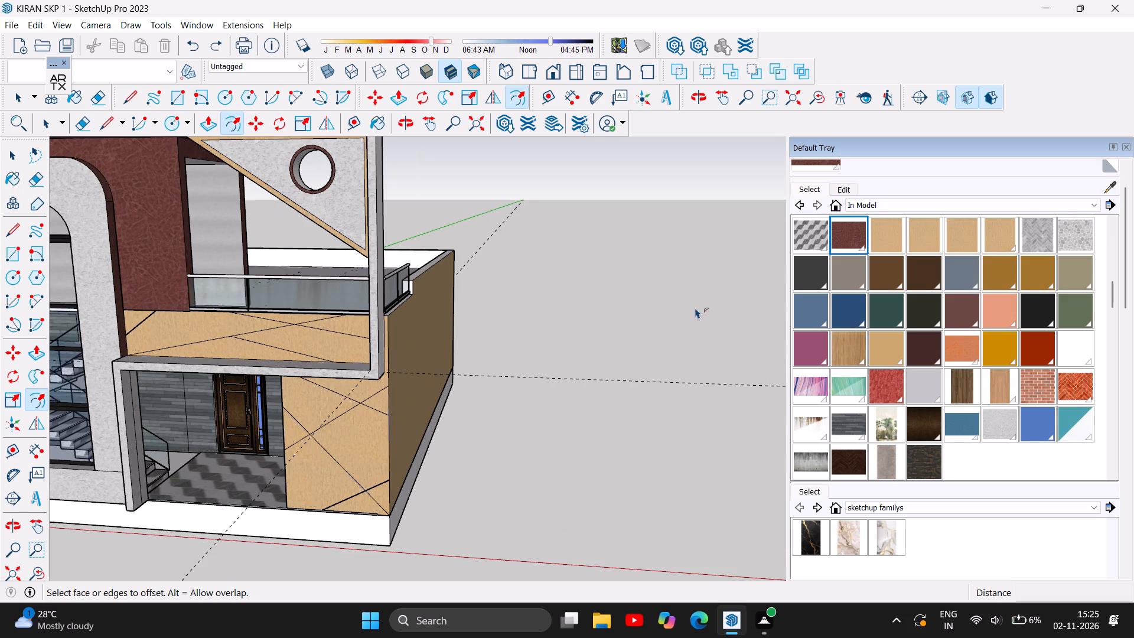
pyautogui.hotkey('ctrl', 'z')
pyautogui.hotkey('ctrl', 'z')
pyautogui.hotkey('ctrl', 'z')
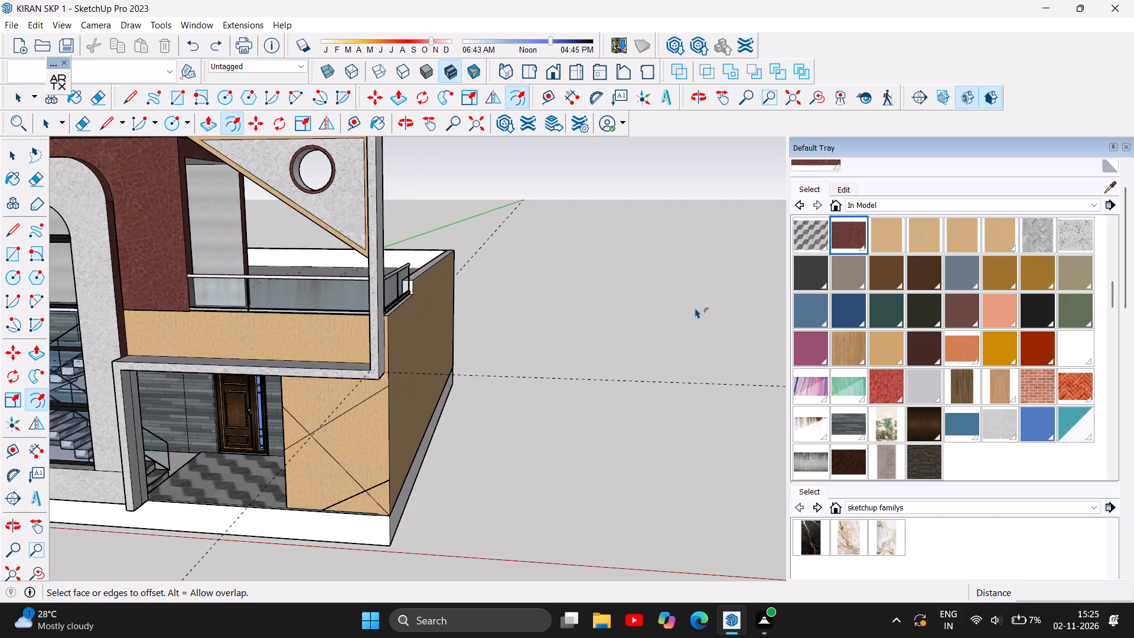
# Examine the plain tan wall and balcony band together with the whole exterior from the front and both sides.
pyautogui.click(407, 121)
pyautogui.moveTo(431, 333); pyautogui.dragTo(468, 262)
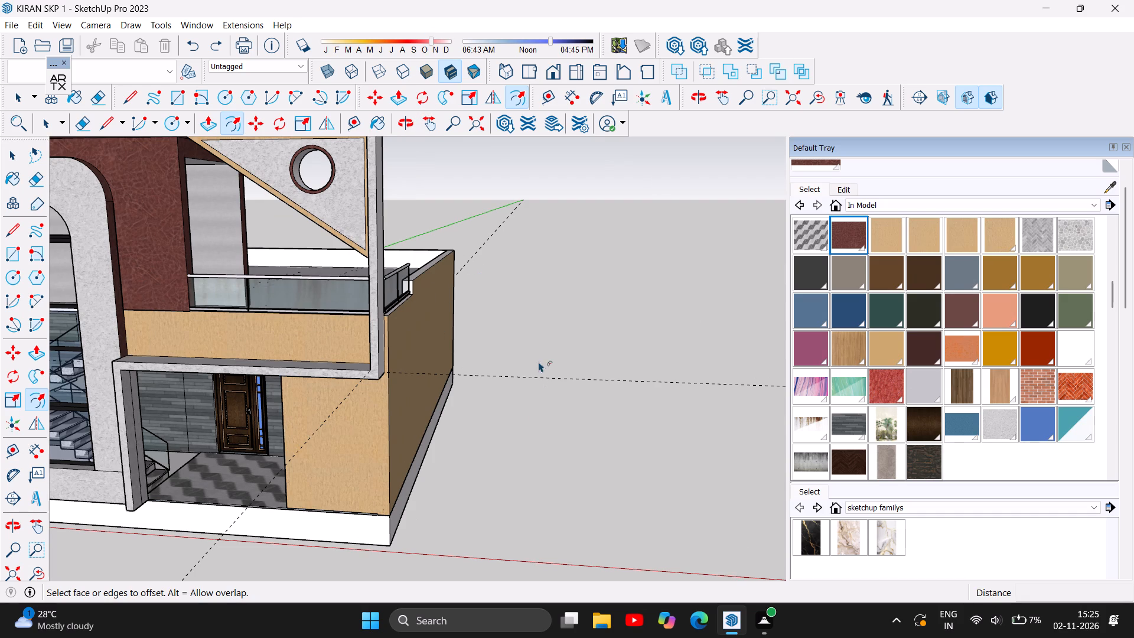
pyautogui.click(402, 124)
pyautogui.moveTo(541, 350); pyautogui.dragTo(567, 323)
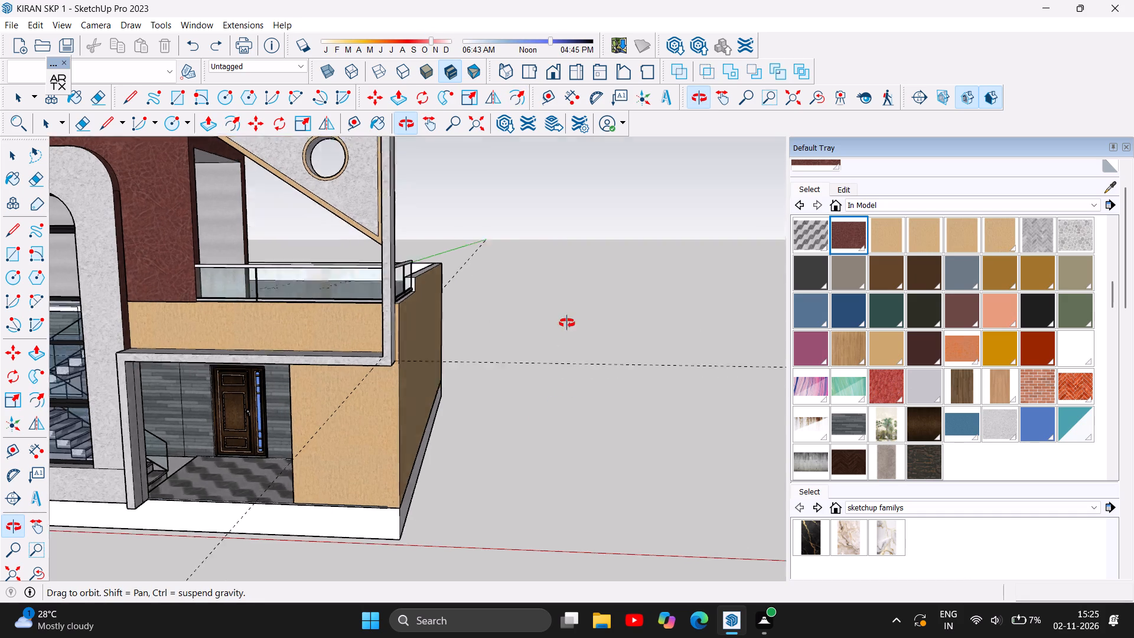
pyautogui.moveTo(567, 323); pyautogui.dragTo(678, 317)
pyautogui.scroll(-4, 633, 397)
pyautogui.moveTo(630, 386); pyautogui.dragTo(623, 382)
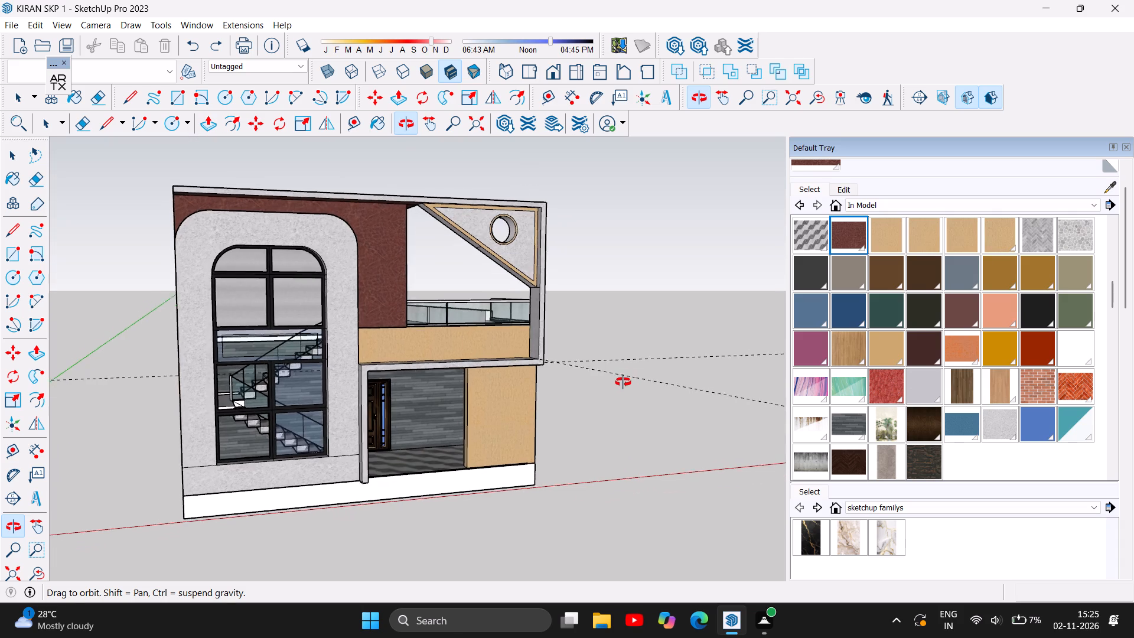
pyautogui.moveTo(623, 382); pyautogui.dragTo(547, 368)
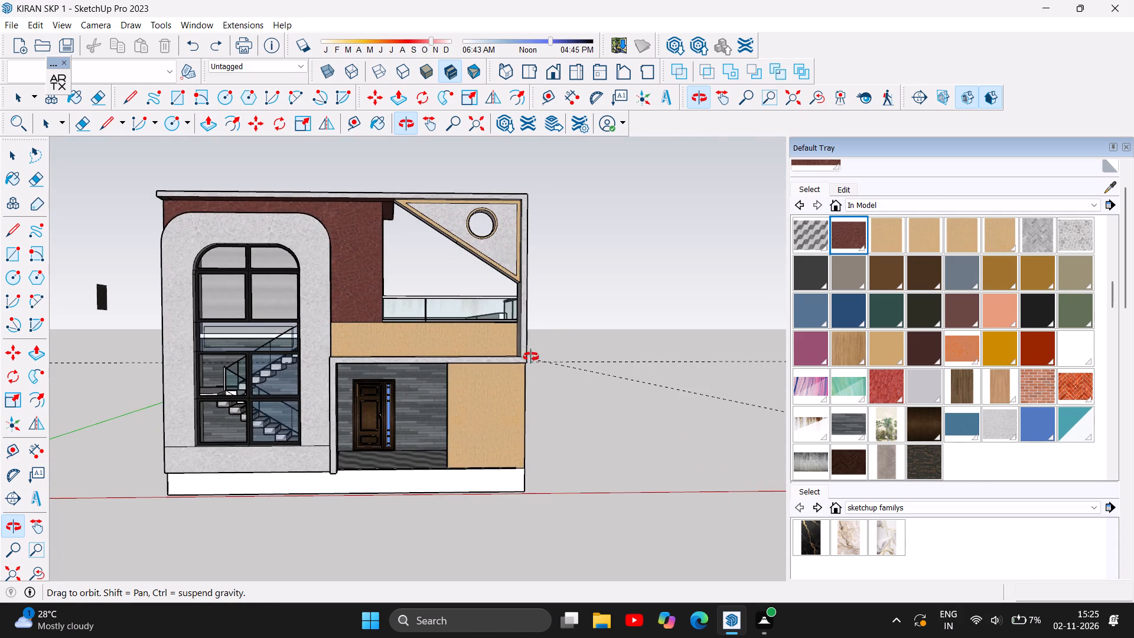
pyautogui.scroll(7, 549, 309)
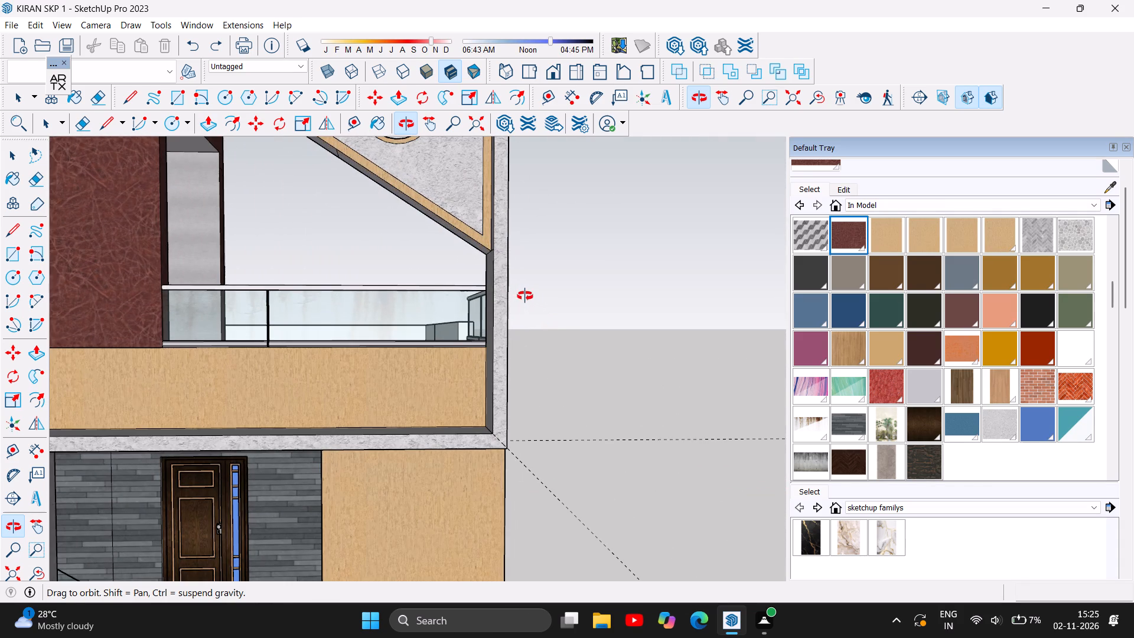
pyautogui.scroll(-4, 689, 279)
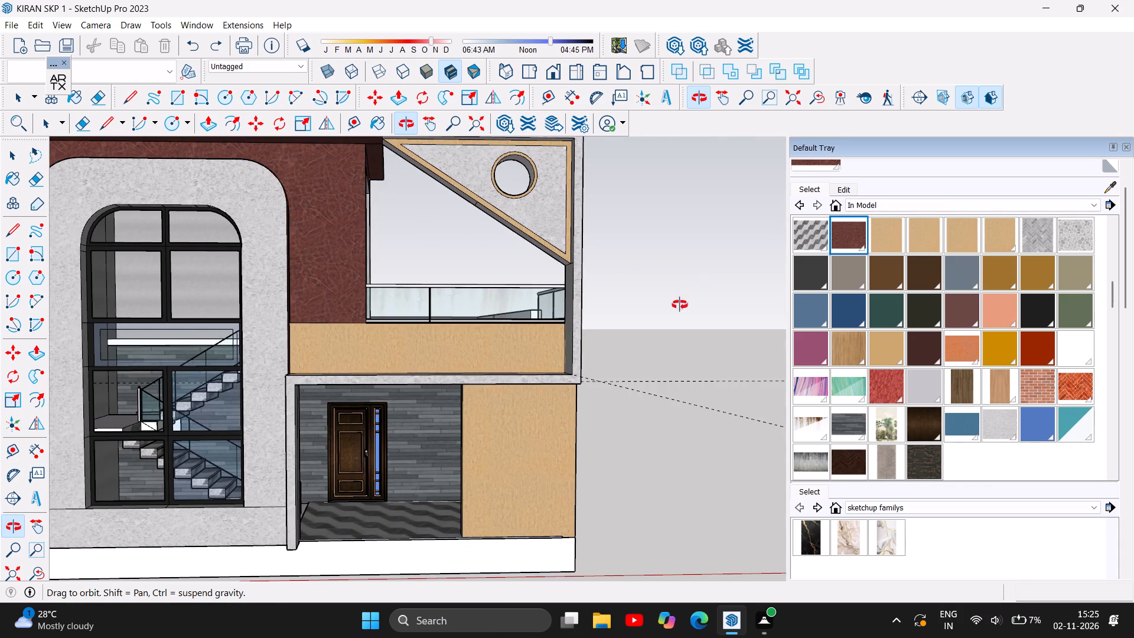
pyautogui.scroll(-5, 616, 390)
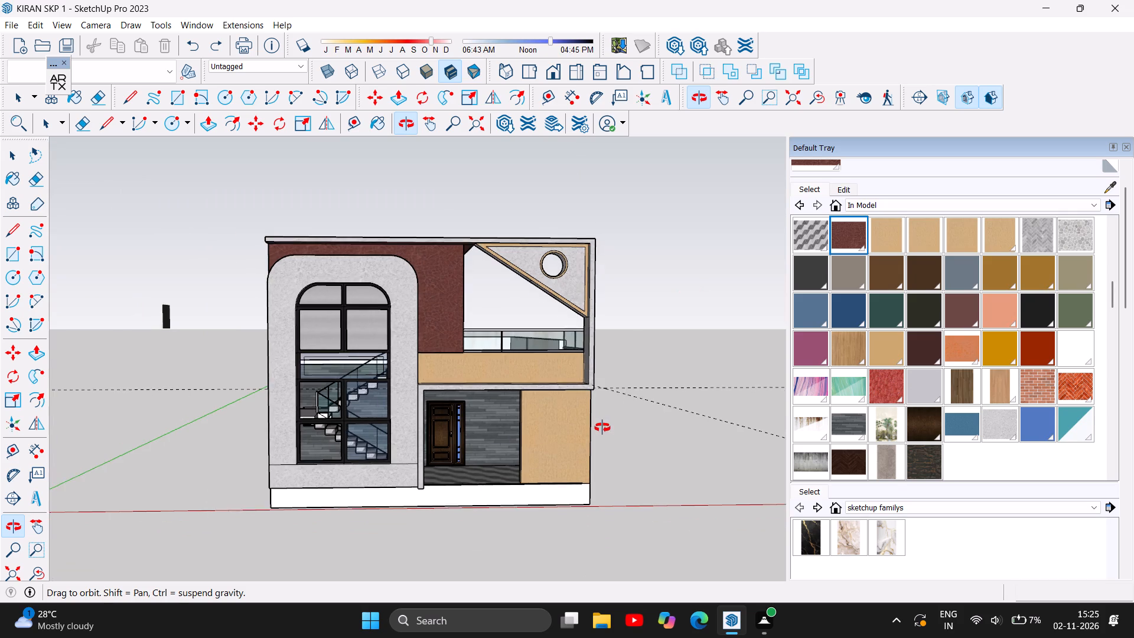
pyautogui.scroll(-2, 602, 428)
pyautogui.moveTo(485, 480); pyautogui.dragTo(326, 455)
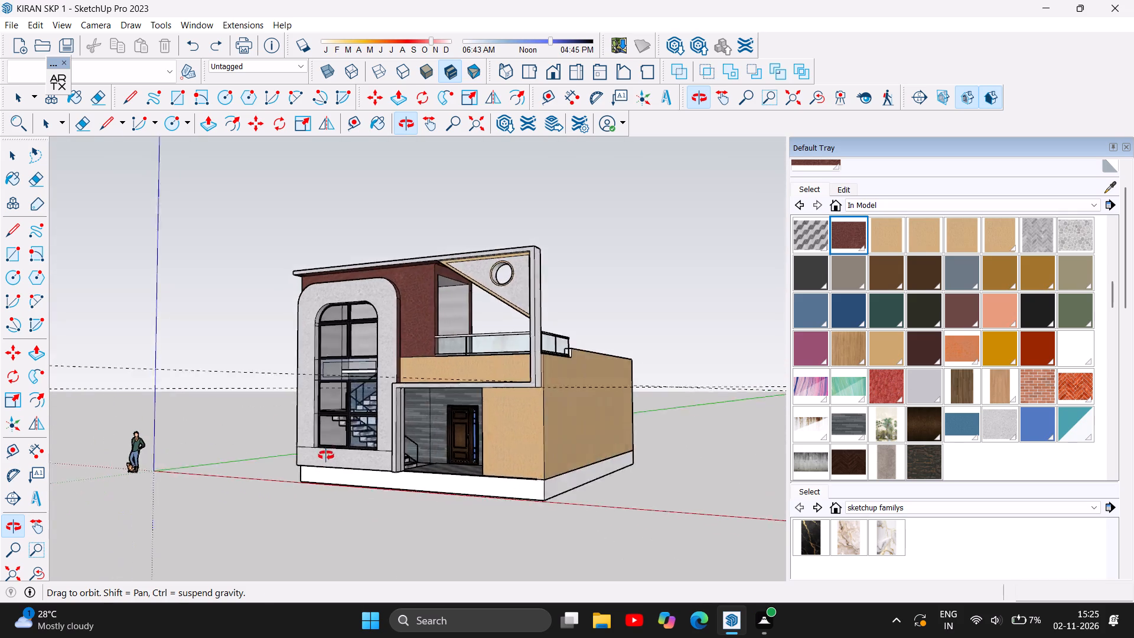
pyautogui.moveTo(326, 455); pyautogui.dragTo(733, 499)
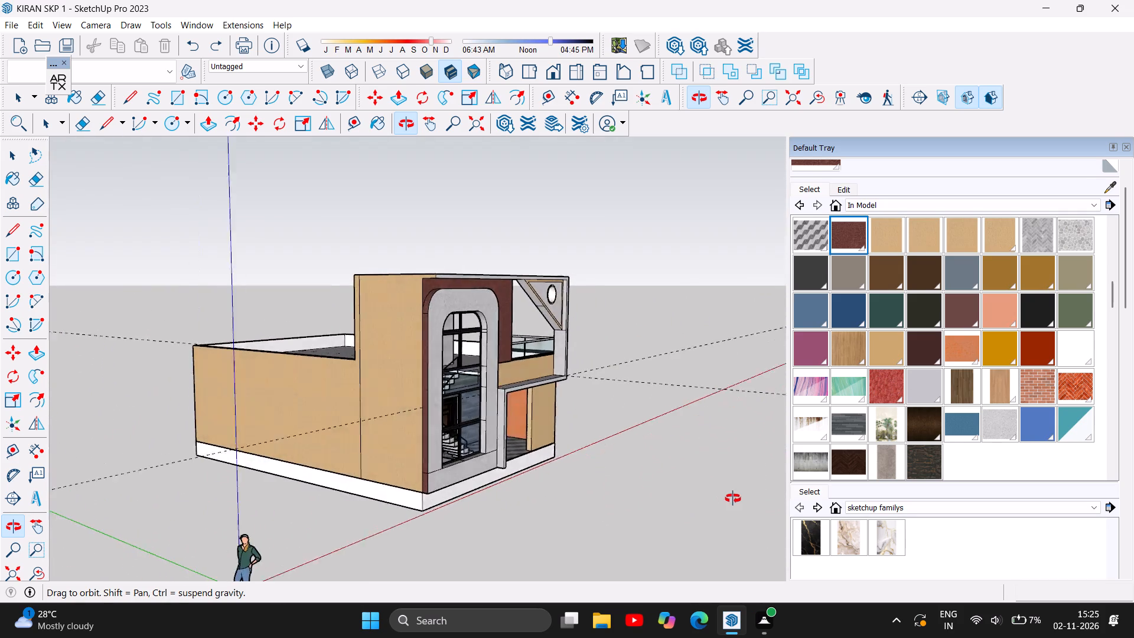
pyautogui.moveTo(733, 499); pyautogui.dragTo(509, 543)
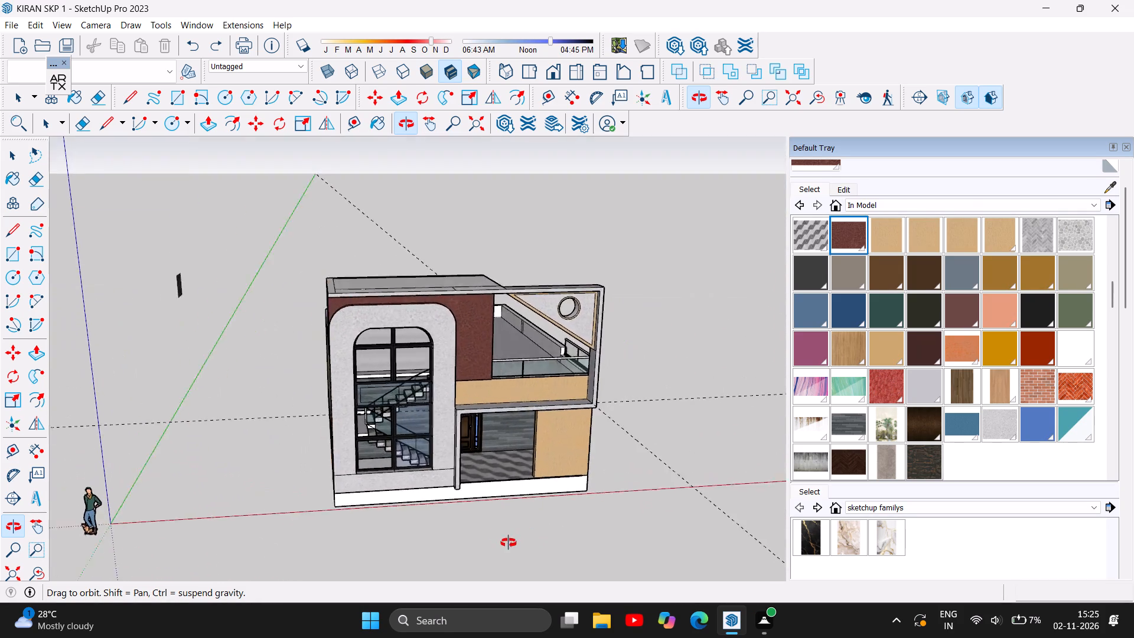
pyautogui.moveTo(509, 543); pyautogui.dragTo(442, 473)
# Inspect the triangular panel with the round opening and the balcony up close, and compare them with the full front elevation.
pyautogui.scroll(2, 572, 276)
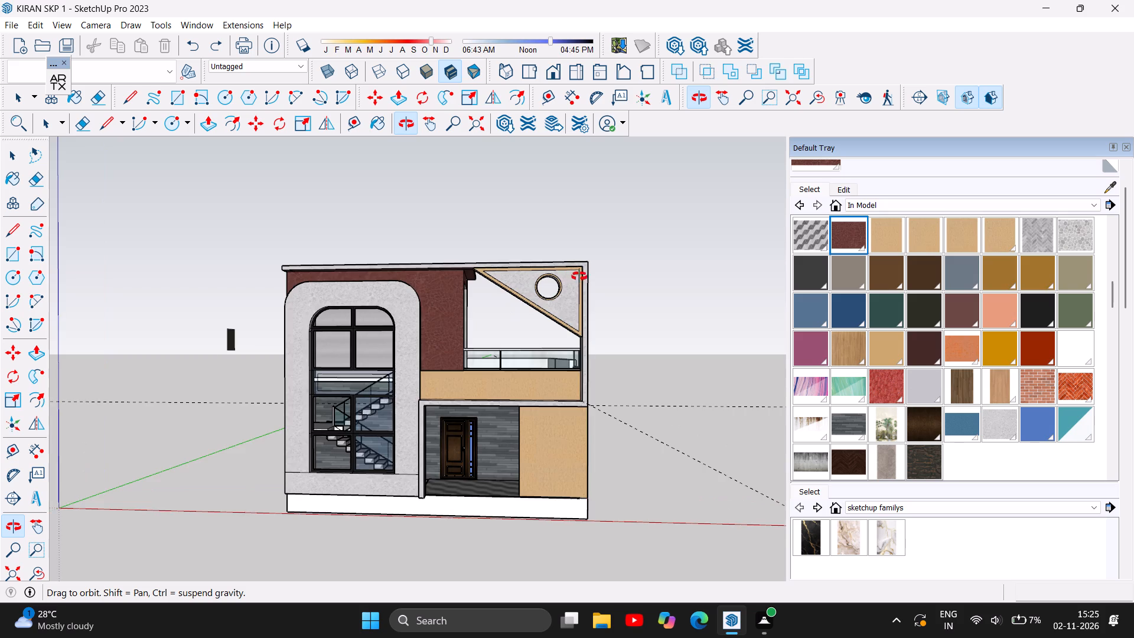
pyautogui.scroll(2, 579, 276)
pyautogui.scroll(5, 529, 276)
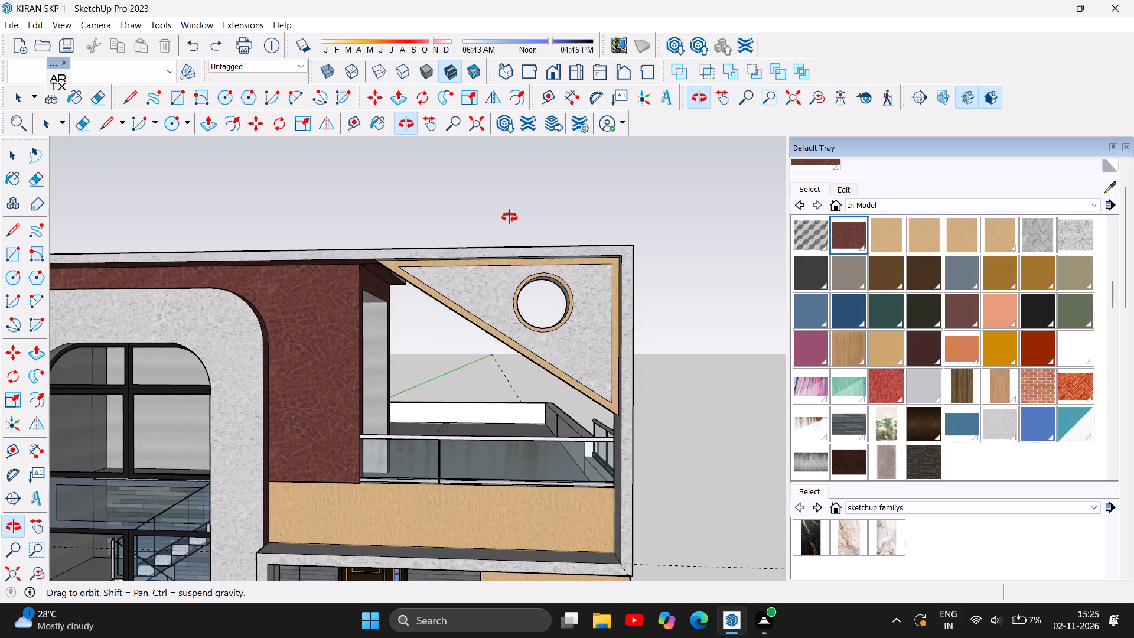
pyautogui.scroll(3, 495, 239)
pyautogui.scroll(-3, 491, 271)
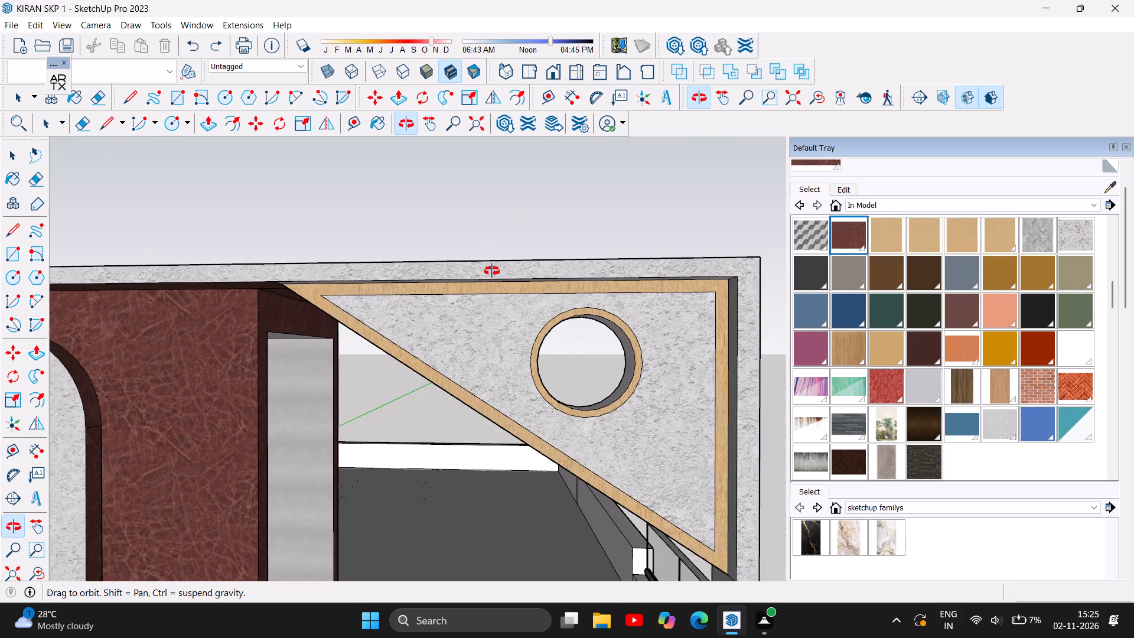
pyautogui.scroll(-9, 492, 271)
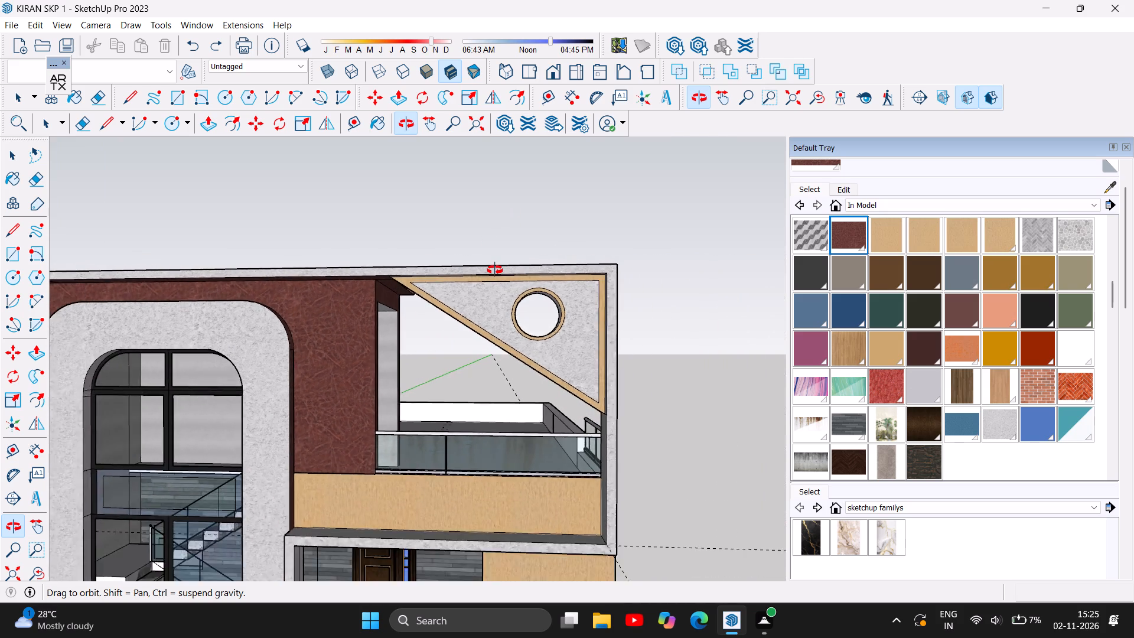
pyautogui.scroll(-6, 495, 270)
pyautogui.scroll(1, 491, 432)
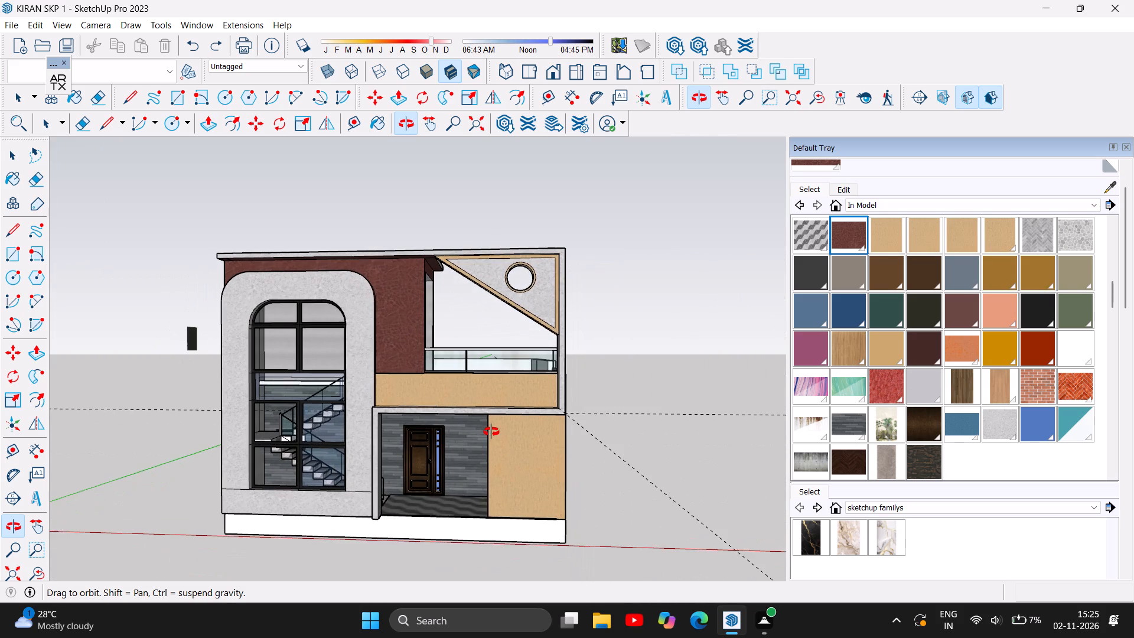
pyautogui.scroll(1, 491, 431)
pyautogui.moveTo(278, 466); pyautogui.dragTo(306, 466)
pyautogui.scroll(1, 416, 509)
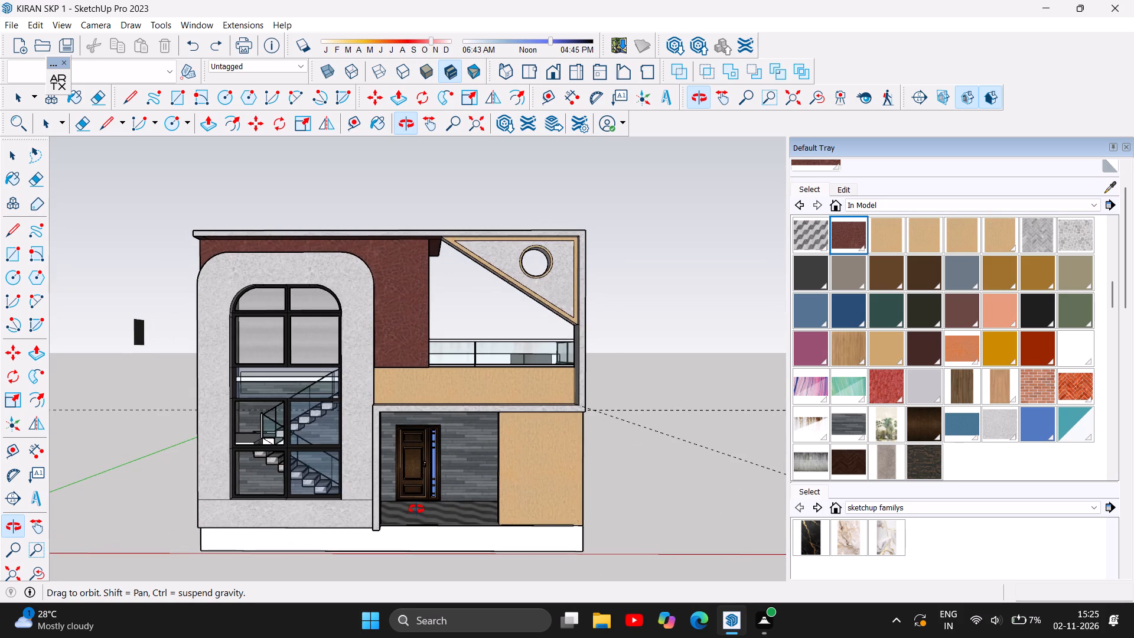
pyautogui.scroll(1, 416, 510)
pyautogui.scroll(-2, 417, 510)
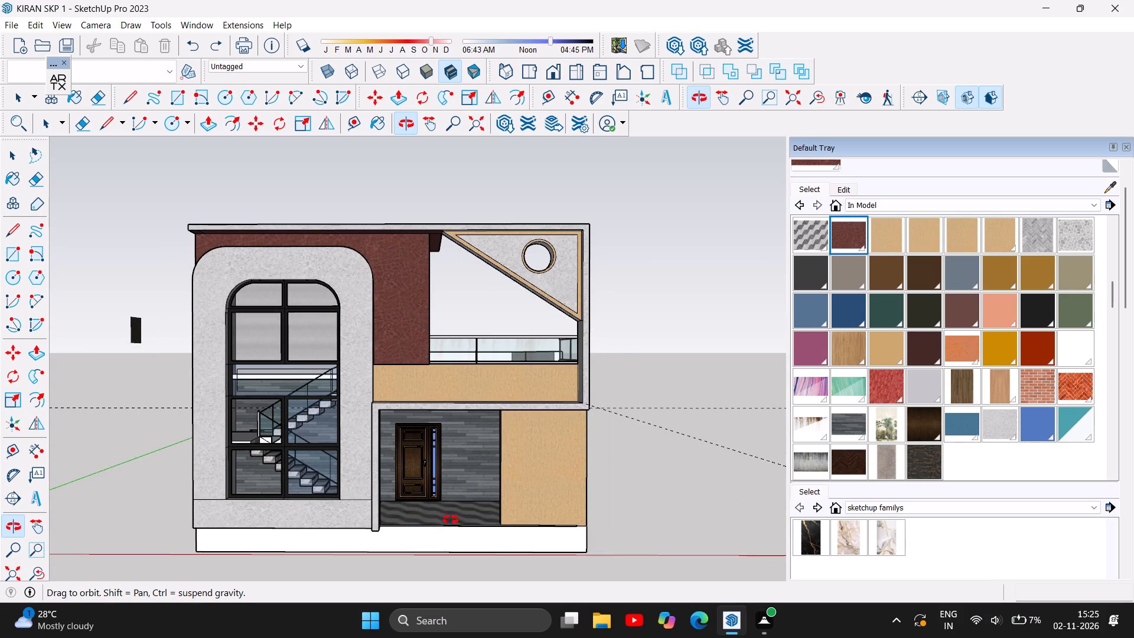
pyautogui.scroll(-1, 451, 520)
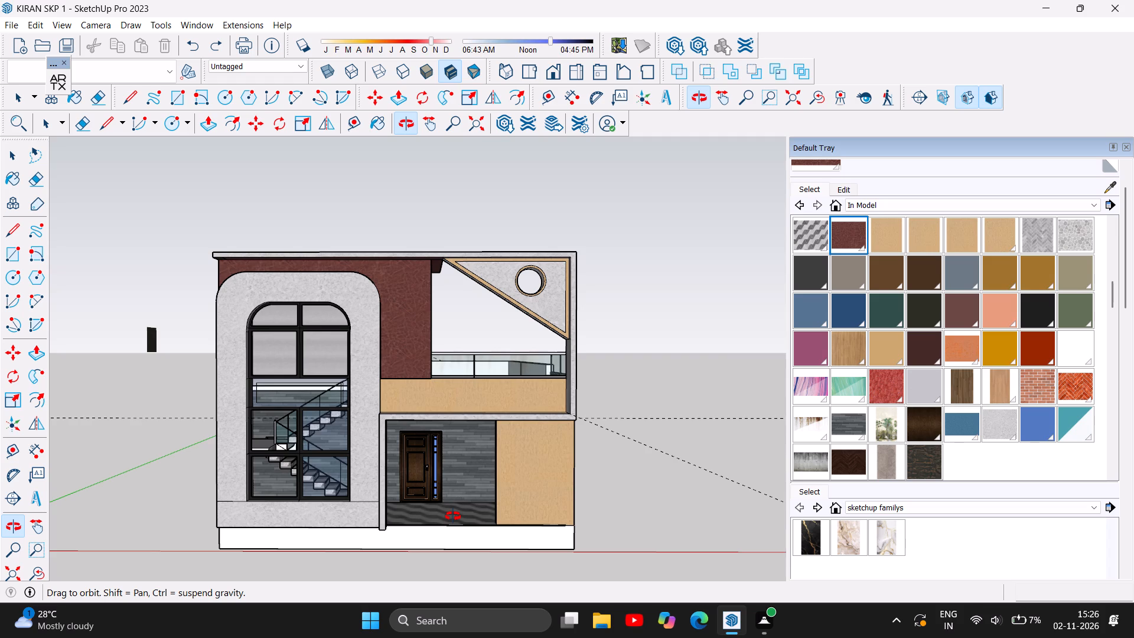
# Push the balcony-side face of the dark red-brown upper front wall inward by 3' 8 1/2".
pyautogui.scroll(2, 506, 325)
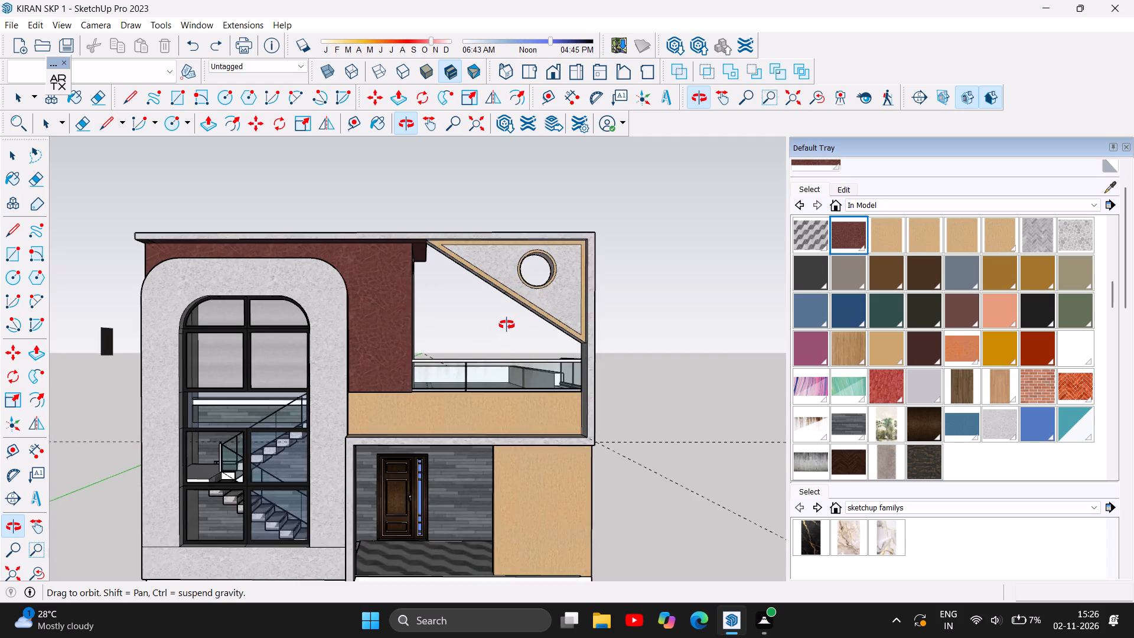
pyautogui.scroll(2, 507, 325)
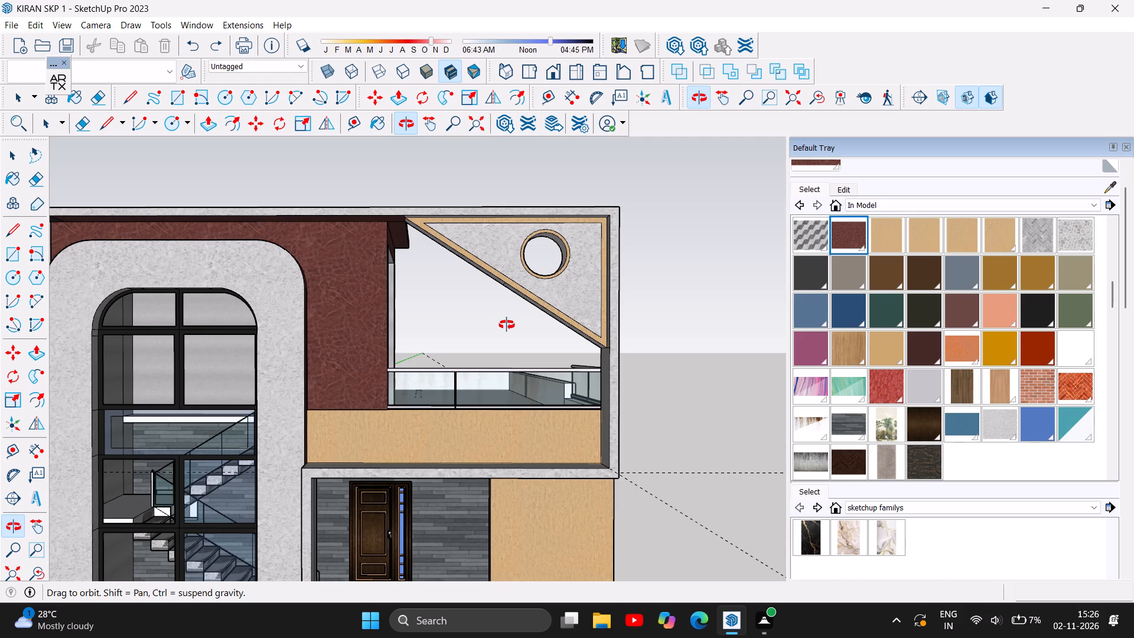
pyautogui.moveTo(544, 351); pyautogui.dragTo(367, 370)
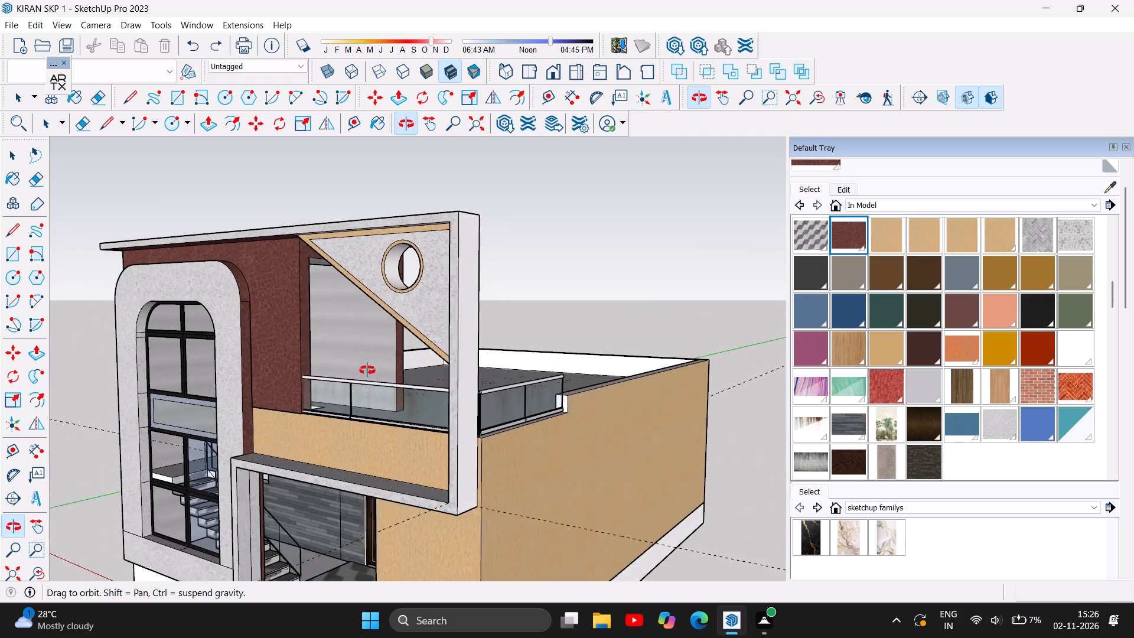
pyautogui.moveTo(367, 370); pyautogui.dragTo(386, 367)
pyautogui.scroll(4, 351, 344)
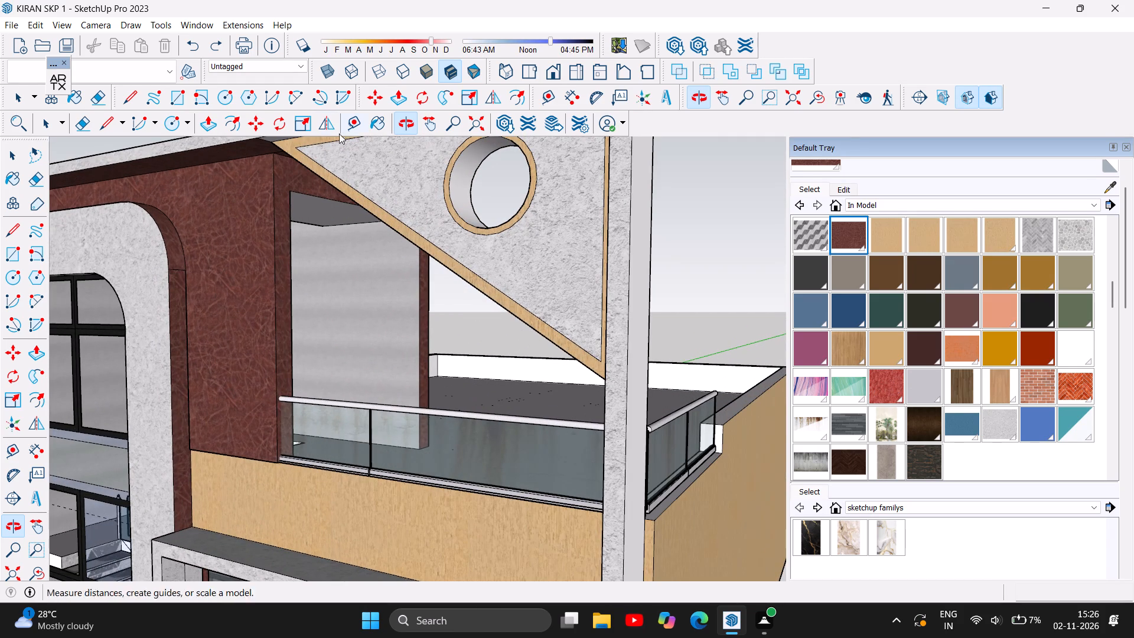
pyautogui.click(204, 125)
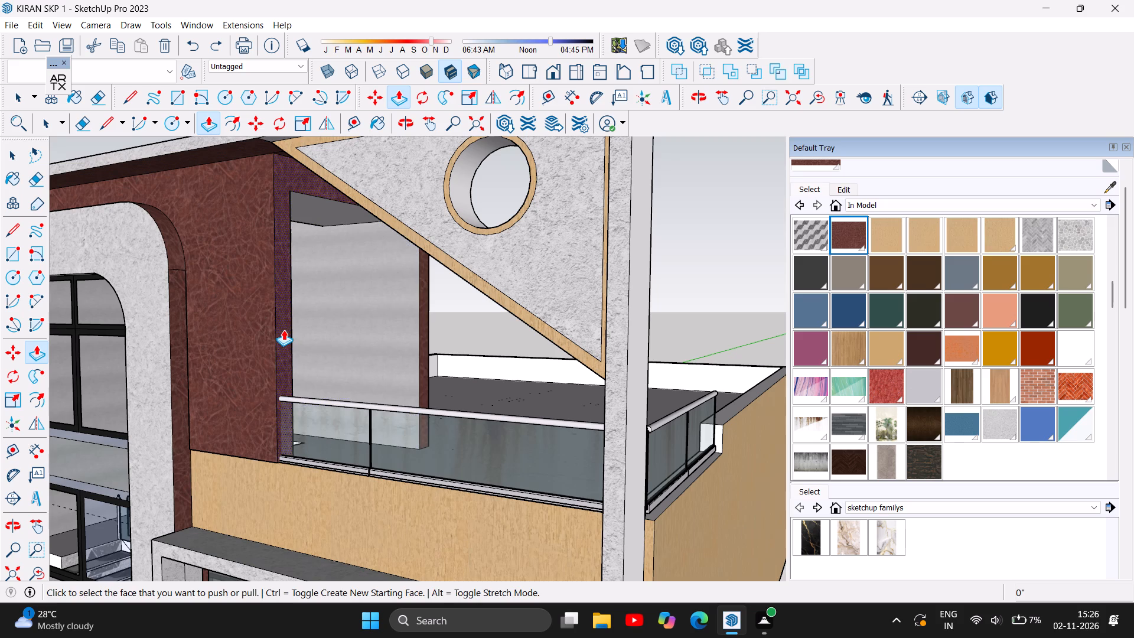
pyautogui.click(283, 330)
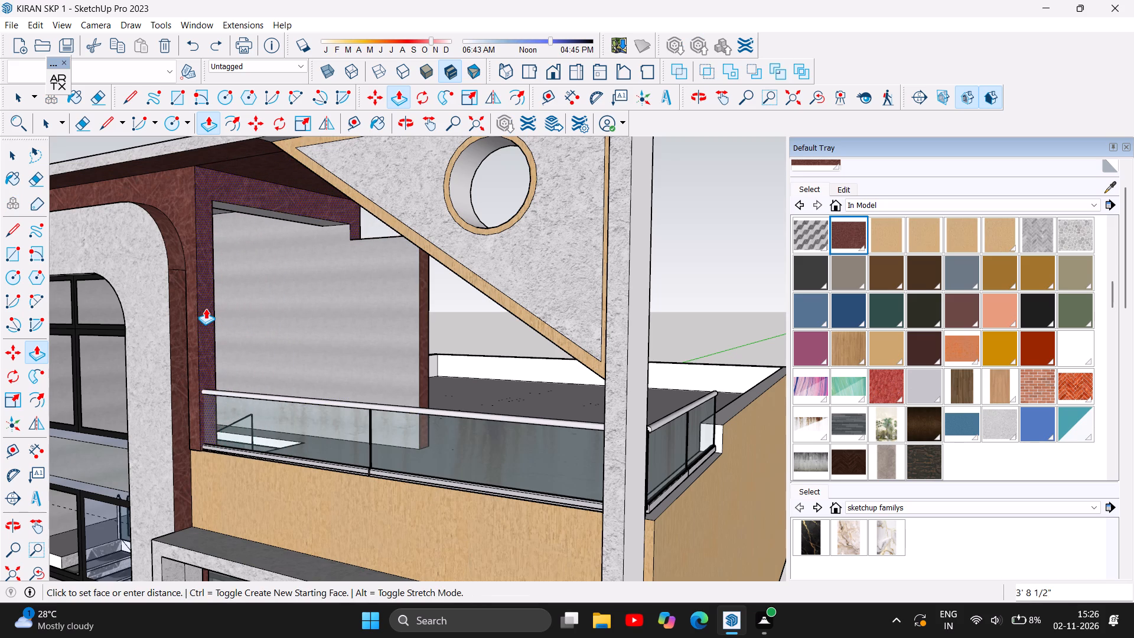
pyautogui.click(206, 308)
pyautogui.scroll(-2, 387, 358)
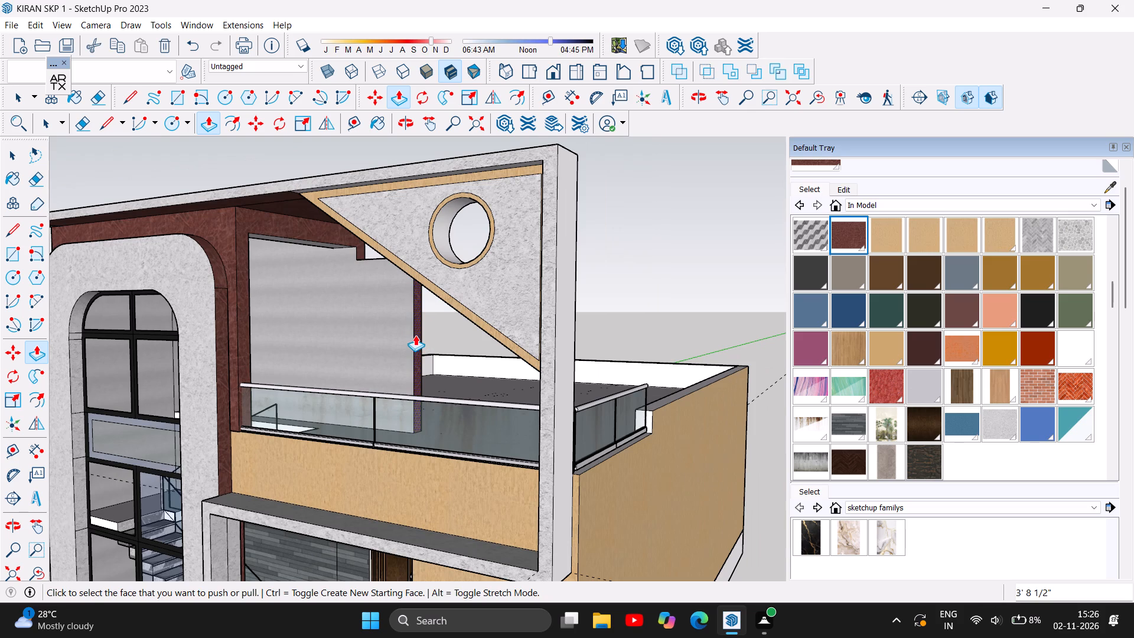
# Push the end face of the rear dark red-brown upper wall inward by 3' 8 1/2", flush with the shortened front part.
pyautogui.click(418, 336)
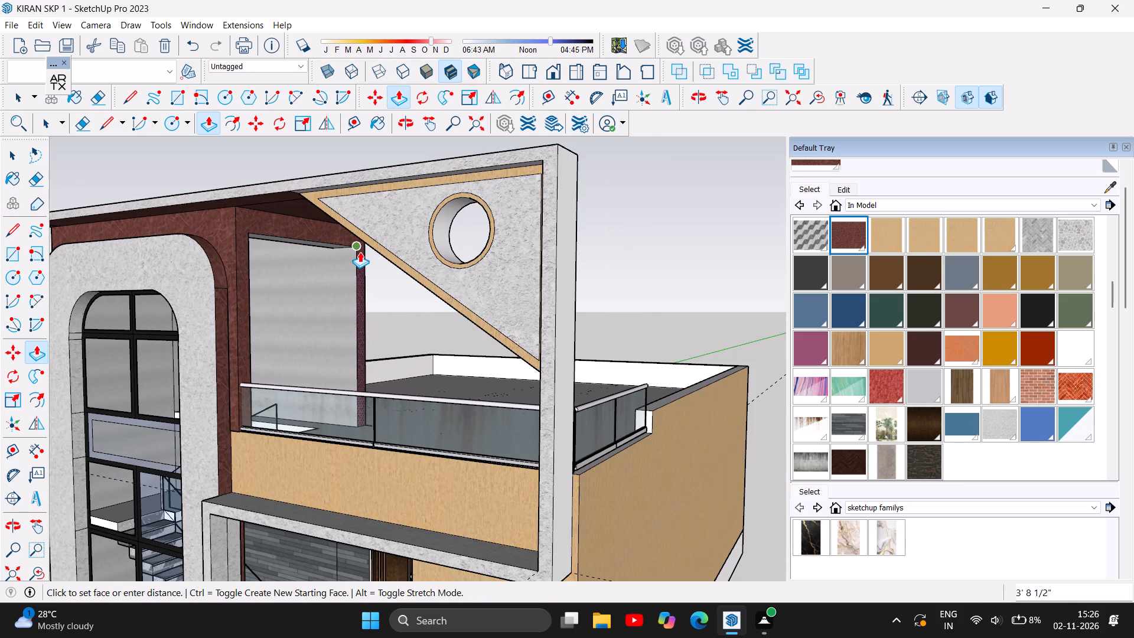
pyautogui.doubleClick(360, 252)
pyautogui.scroll(-4, 695, 259)
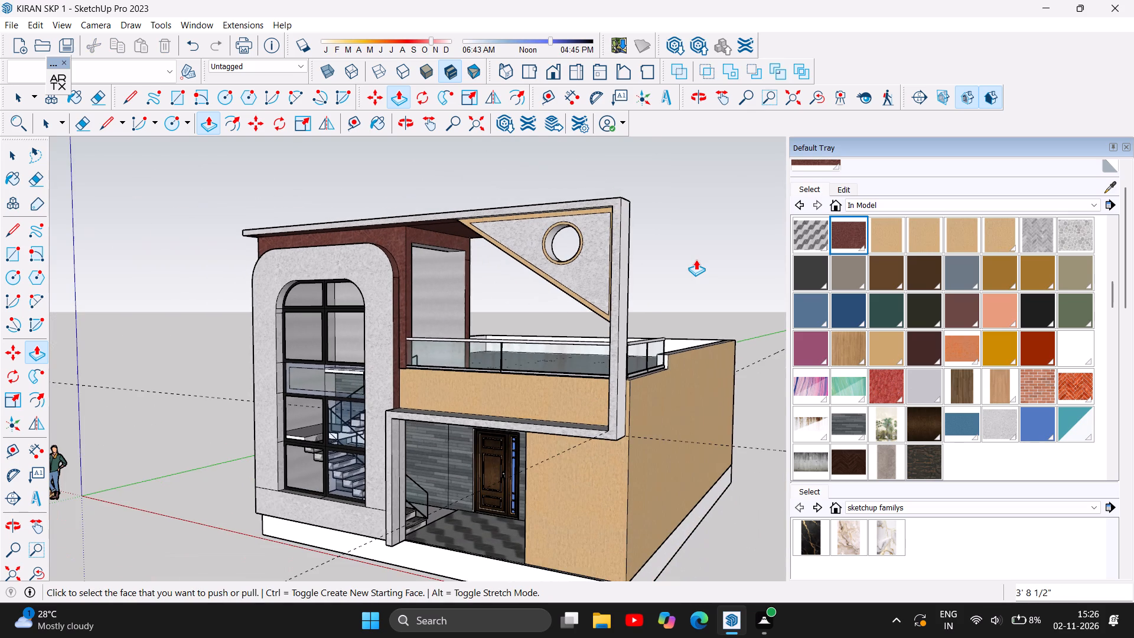
# Examine the narrowed upper stair volume from the front and its overhanging roof slab from above.
pyautogui.click(406, 119)
pyautogui.moveTo(362, 281); pyautogui.dragTo(510, 284)
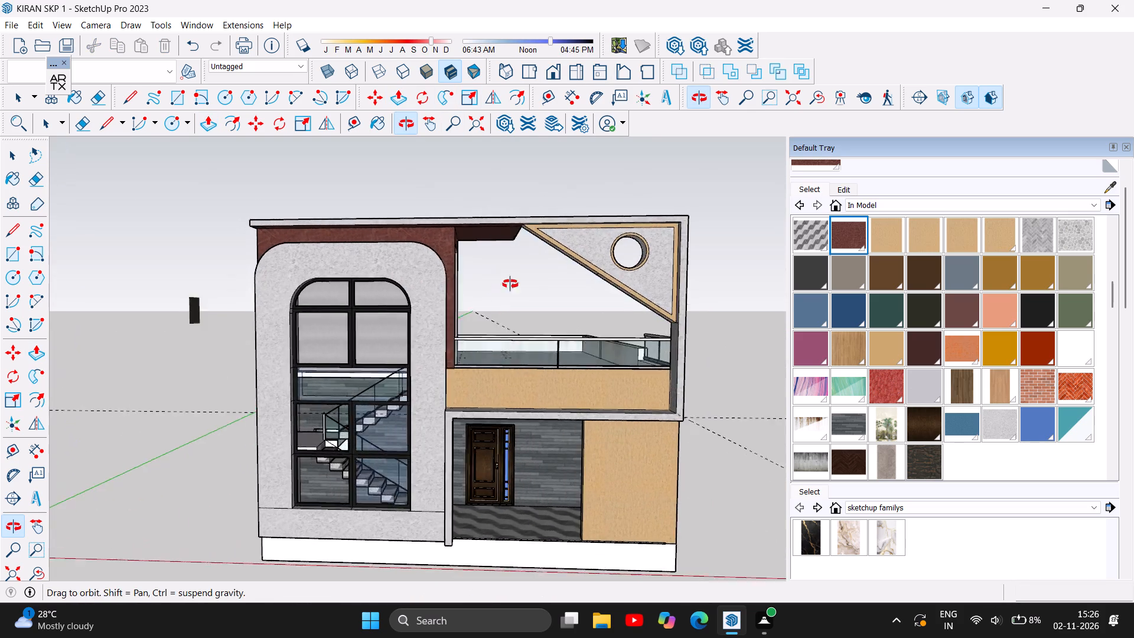
pyautogui.moveTo(510, 284); pyautogui.dragTo(499, 306)
pyautogui.scroll(-5, 483, 333)
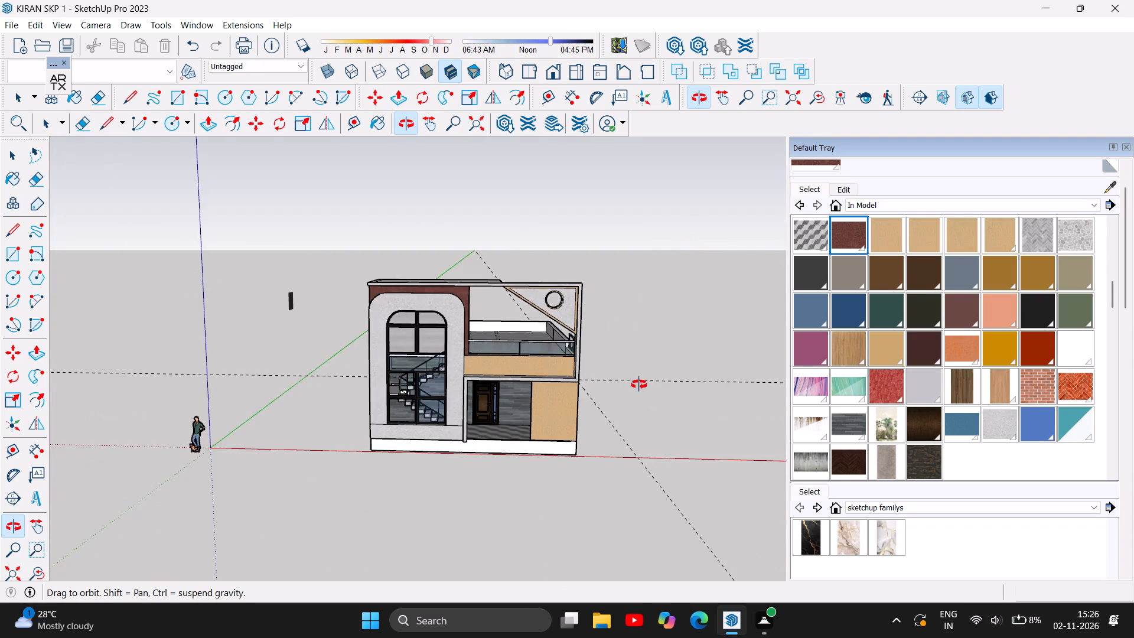
pyautogui.moveTo(639, 385); pyautogui.dragTo(283, 509)
pyautogui.click(283, 509)
pyautogui.scroll(5, 512, 362)
pyautogui.scroll(1, 342, 351)
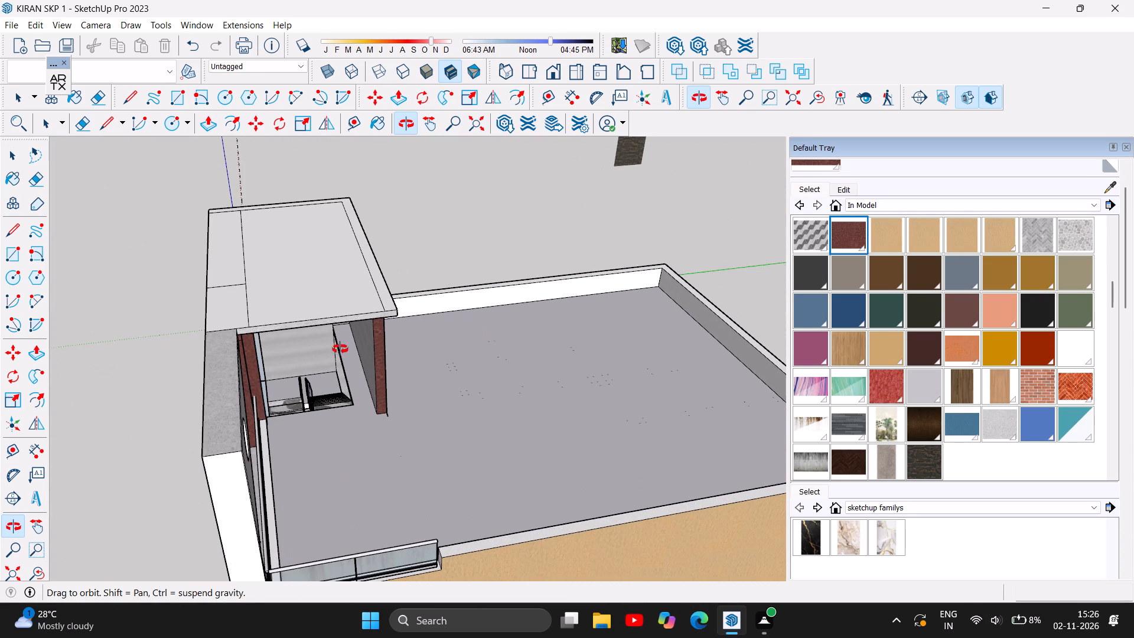
pyautogui.scroll(3, 304, 353)
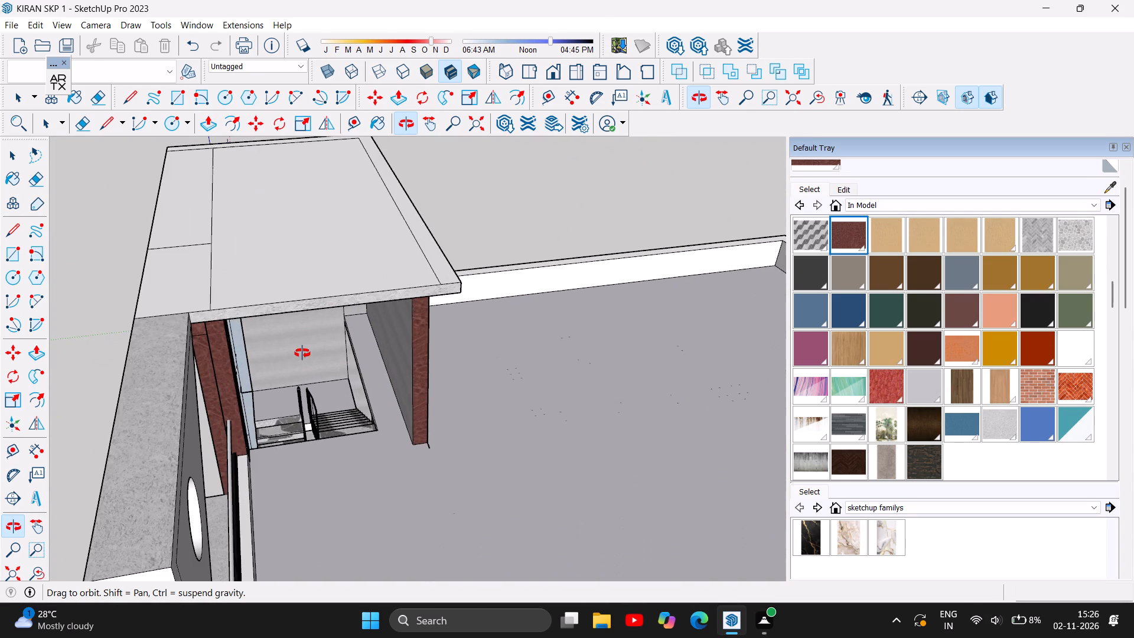
pyautogui.scroll(1, 302, 353)
# Examine the whole exterior from the front and the balcony side, including the roof overhang's underside and the stair window.
pyautogui.moveTo(279, 367); pyautogui.dragTo(586, 251)
pyautogui.scroll(-2, 452, 370)
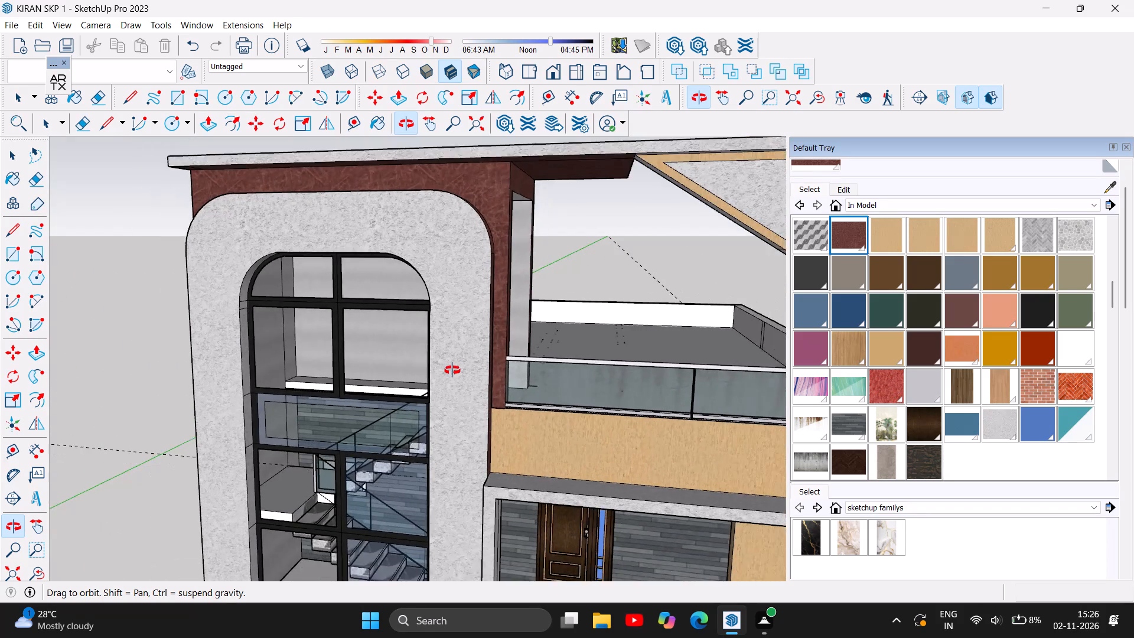
pyautogui.scroll(-8, 452, 370)
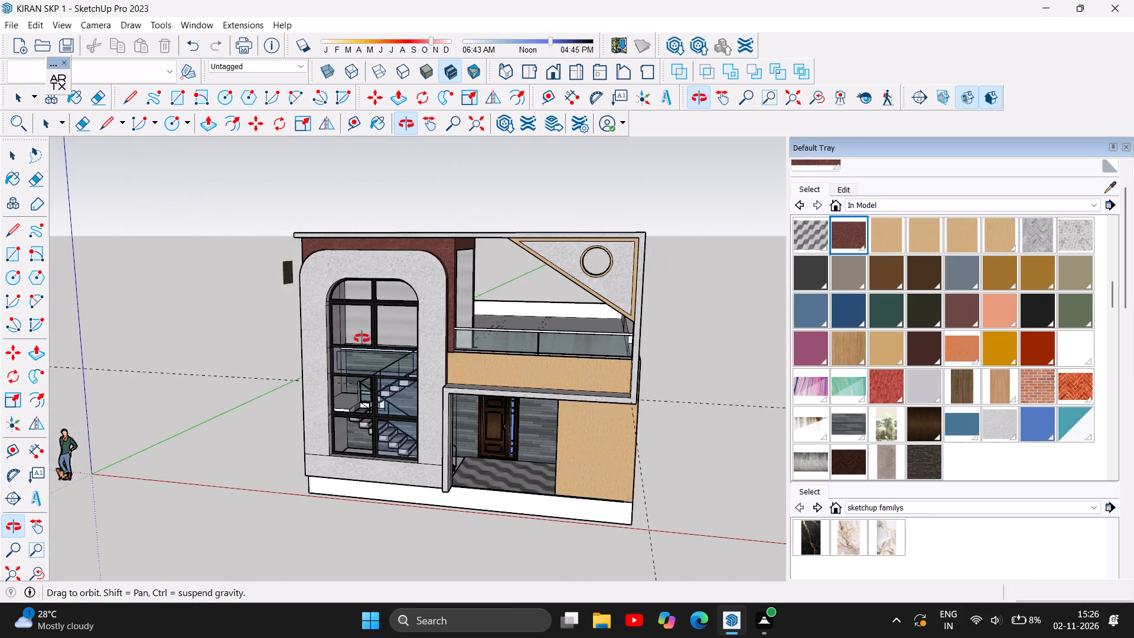
pyautogui.moveTo(324, 381); pyautogui.dragTo(311, 310)
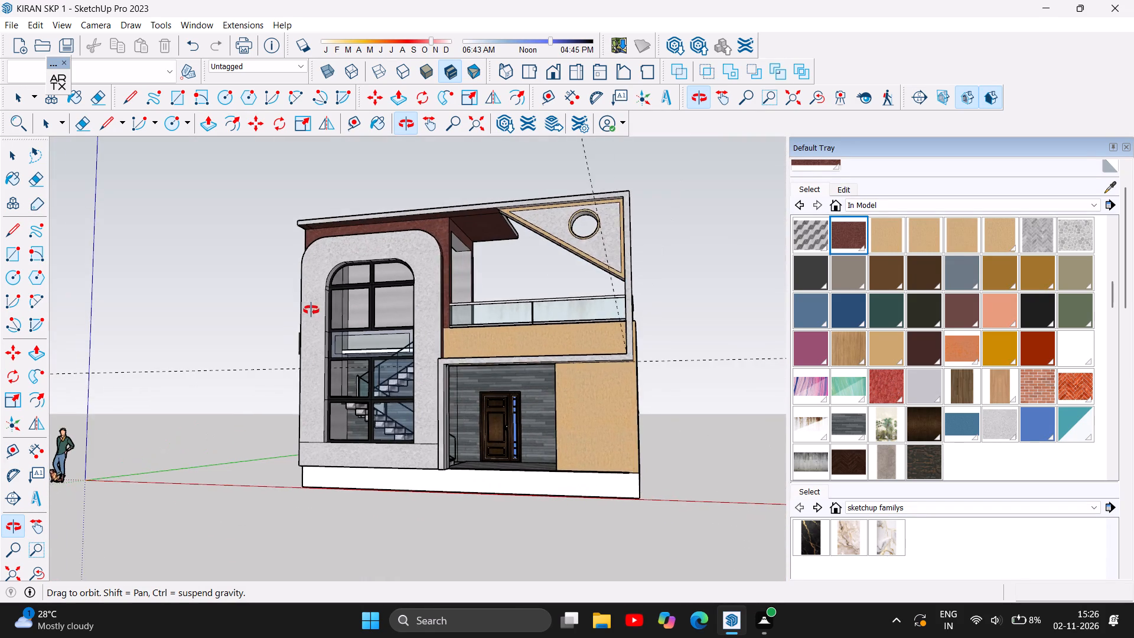
pyautogui.moveTo(311, 310); pyautogui.dragTo(331, 314)
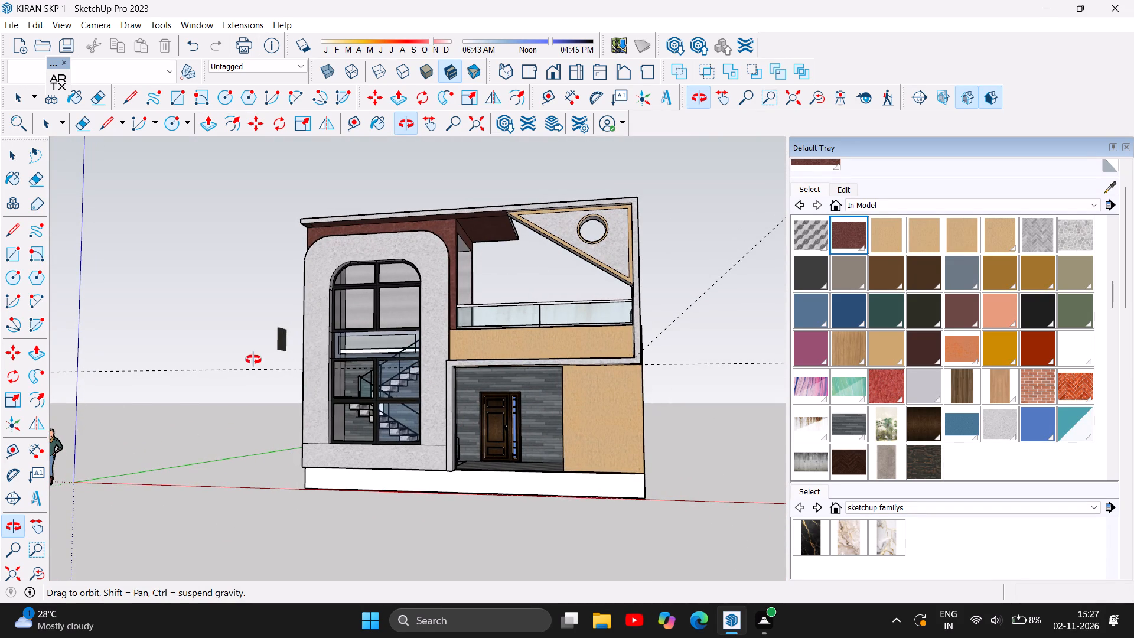
pyautogui.scroll(3, 295, 383)
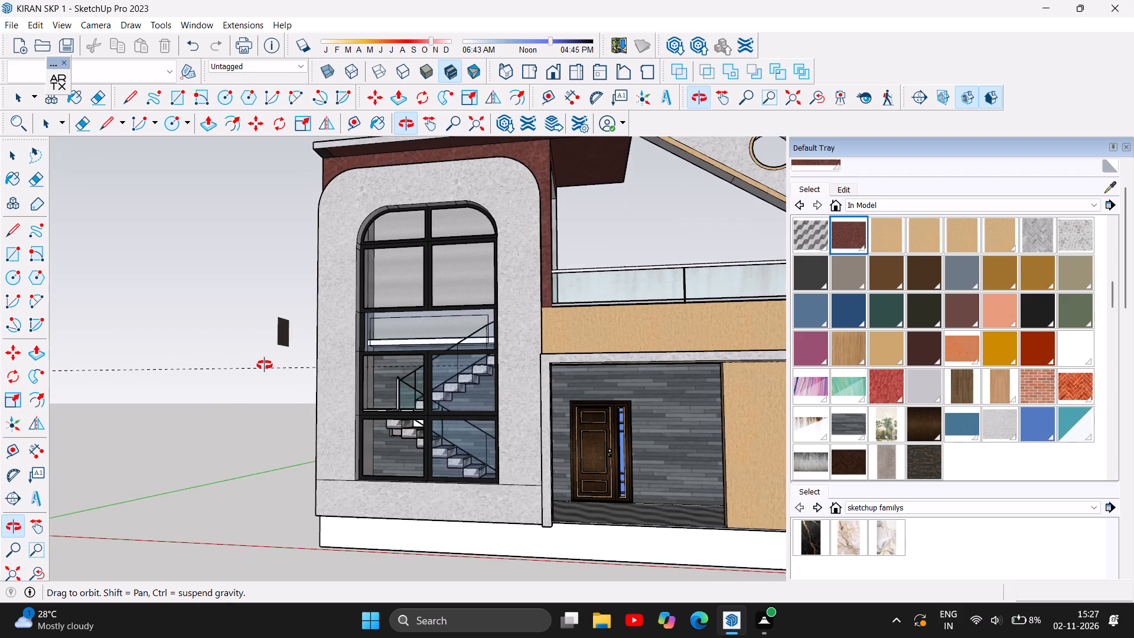
pyautogui.scroll(-3, 228, 403)
pyautogui.moveTo(507, 456); pyautogui.dragTo(342, 481)
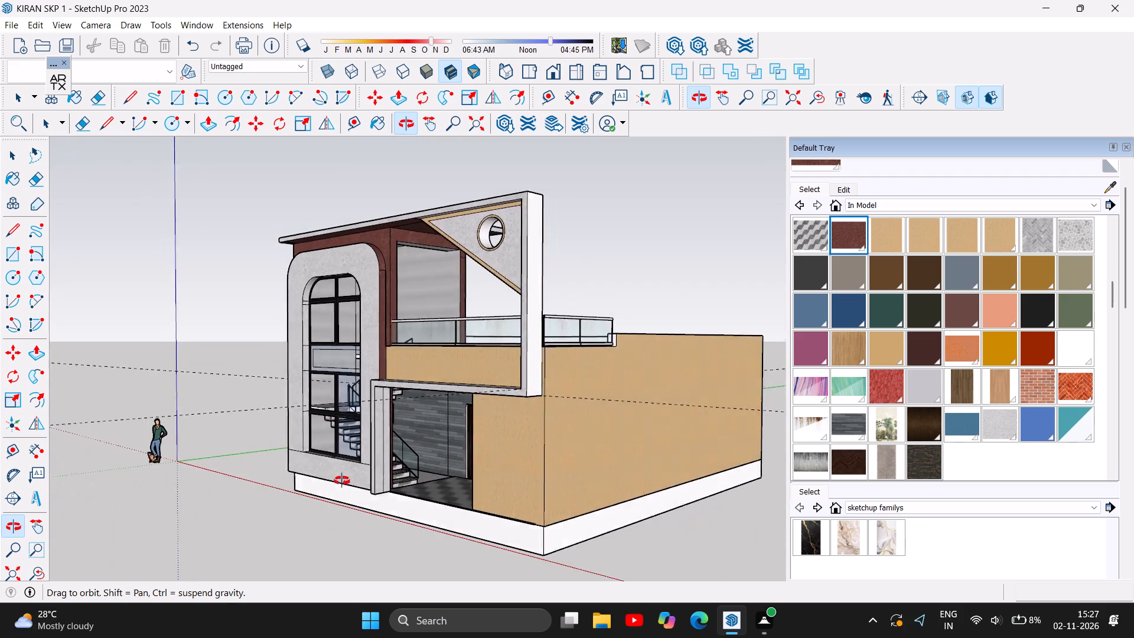
pyautogui.moveTo(342, 481); pyautogui.dragTo(483, 517)
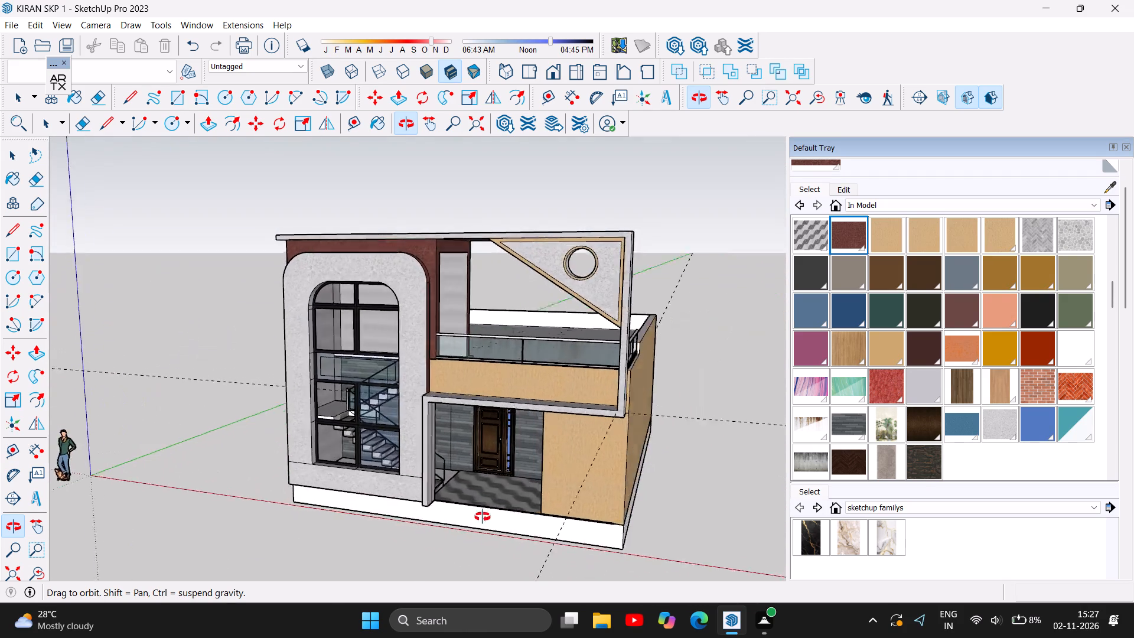
pyautogui.moveTo(483, 517); pyautogui.dragTo(598, 498)
pyautogui.scroll(-2, 598, 498)
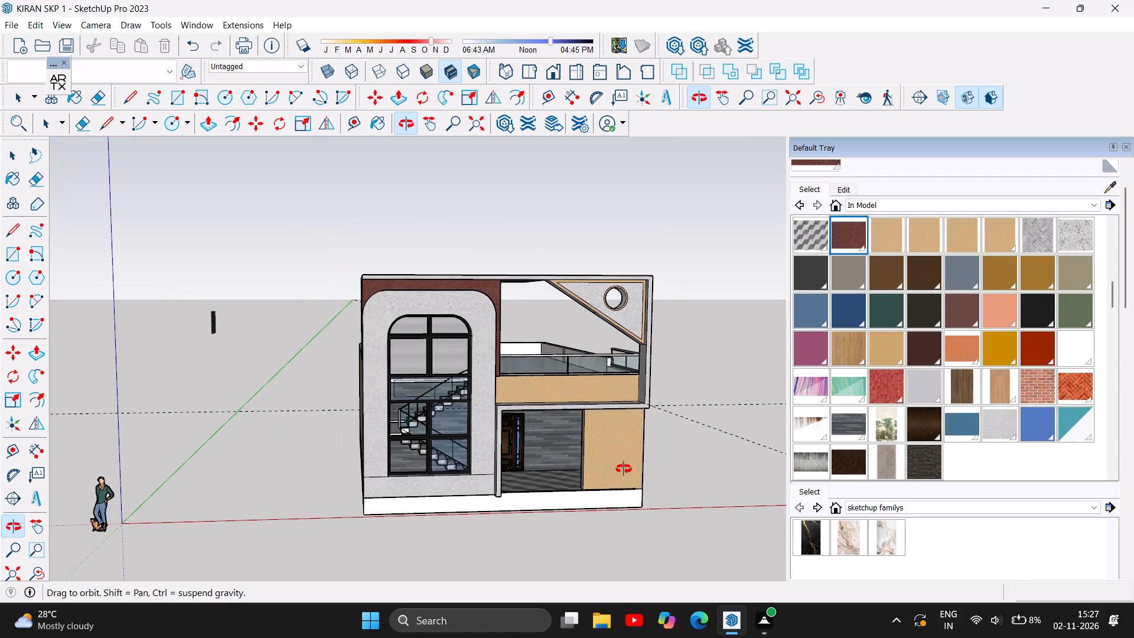
pyautogui.moveTo(624, 469); pyautogui.dragTo(550, 461)
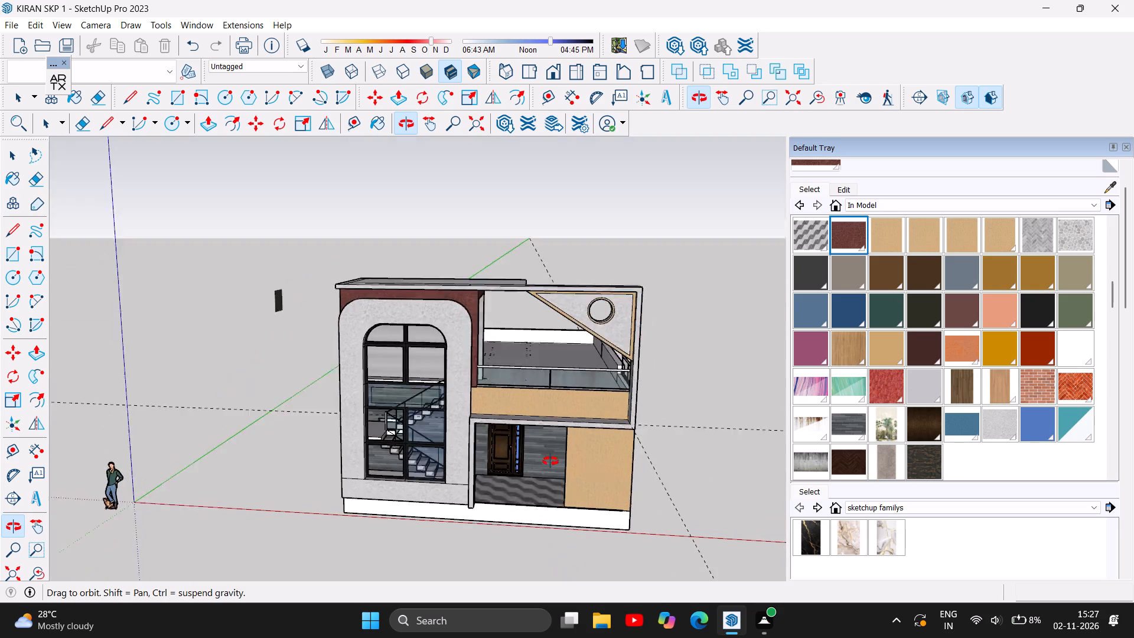
# Draw a line about 5' 5 11/16" long across the roof top, from the slab's balcony-side corner at the frame to the existing cross line.
pyautogui.moveTo(550, 461); pyautogui.dragTo(174, 585)
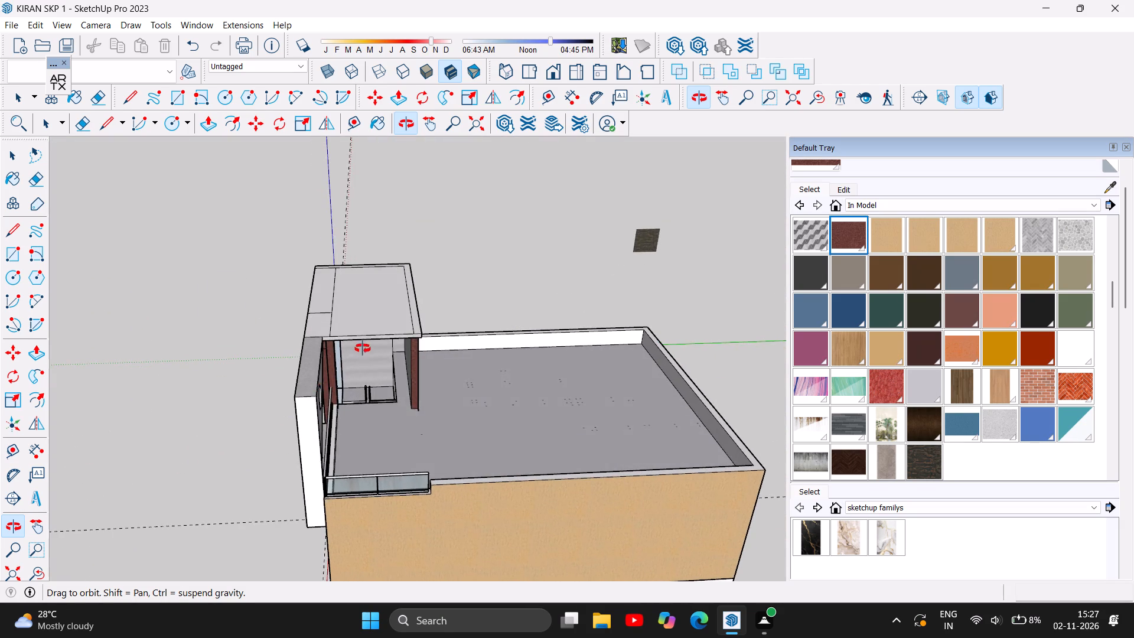
pyautogui.scroll(9, 364, 346)
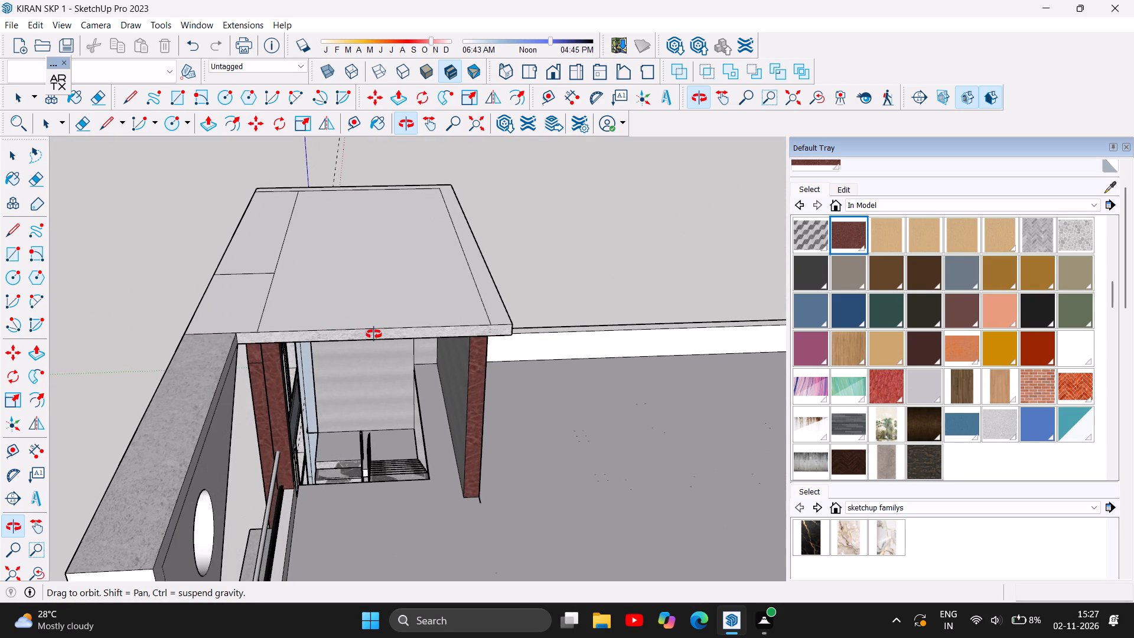
pyautogui.scroll(3, 283, 322)
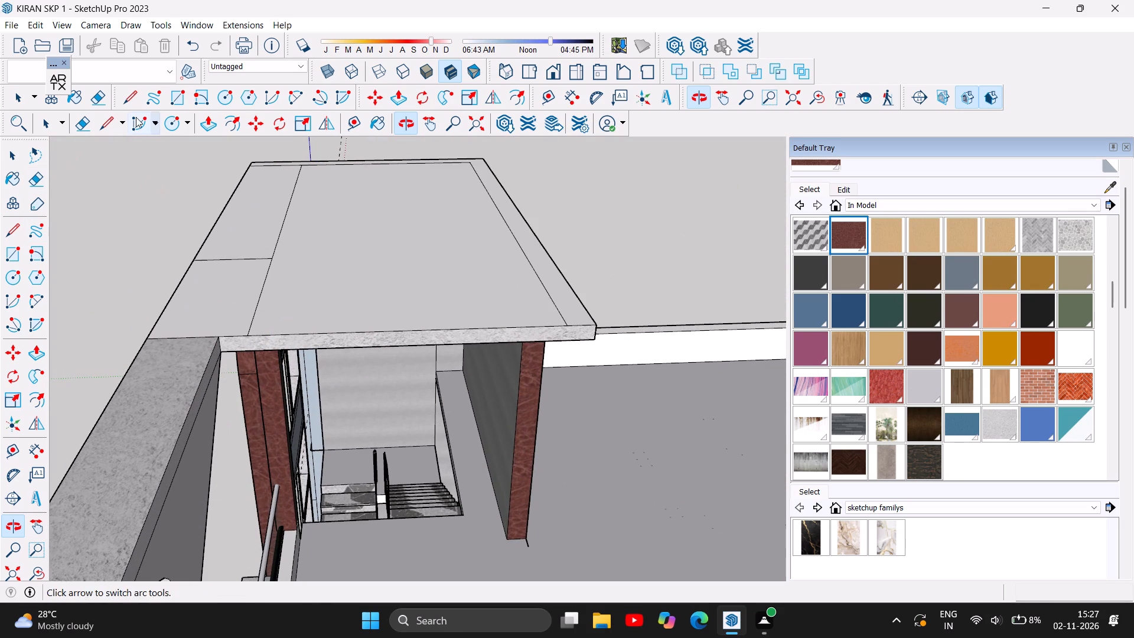
pyautogui.click(127, 108)
pyautogui.click(216, 335)
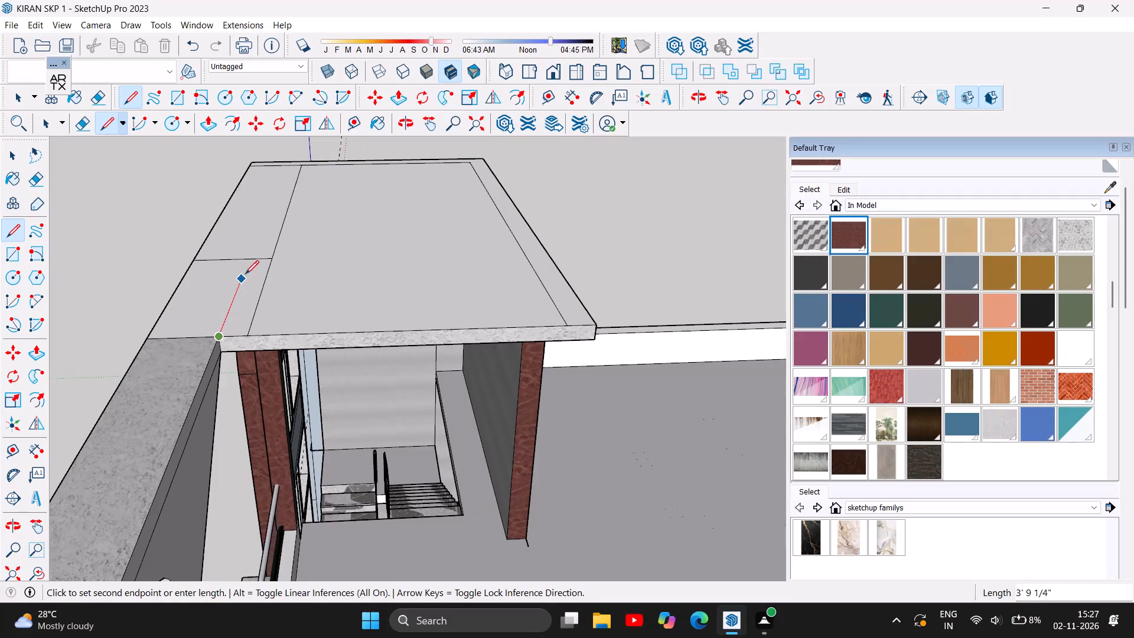
pyautogui.click(248, 258)
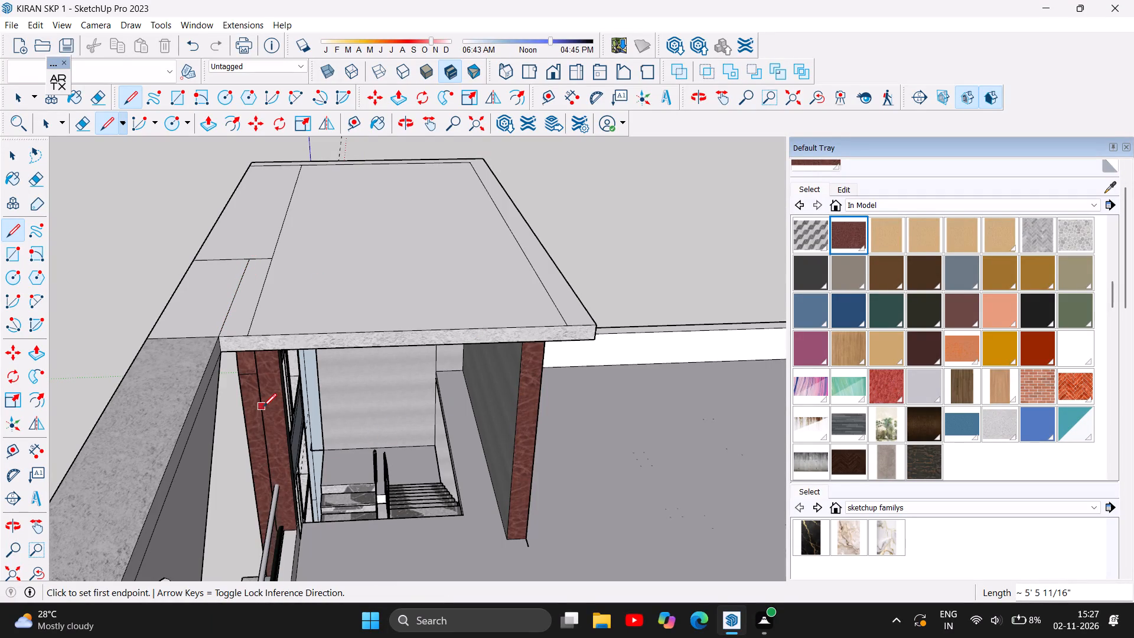
# Push the stair volume roof slab's balcony-side edge face inward by about 3' to reduce its overhang.
pyautogui.click(200, 121)
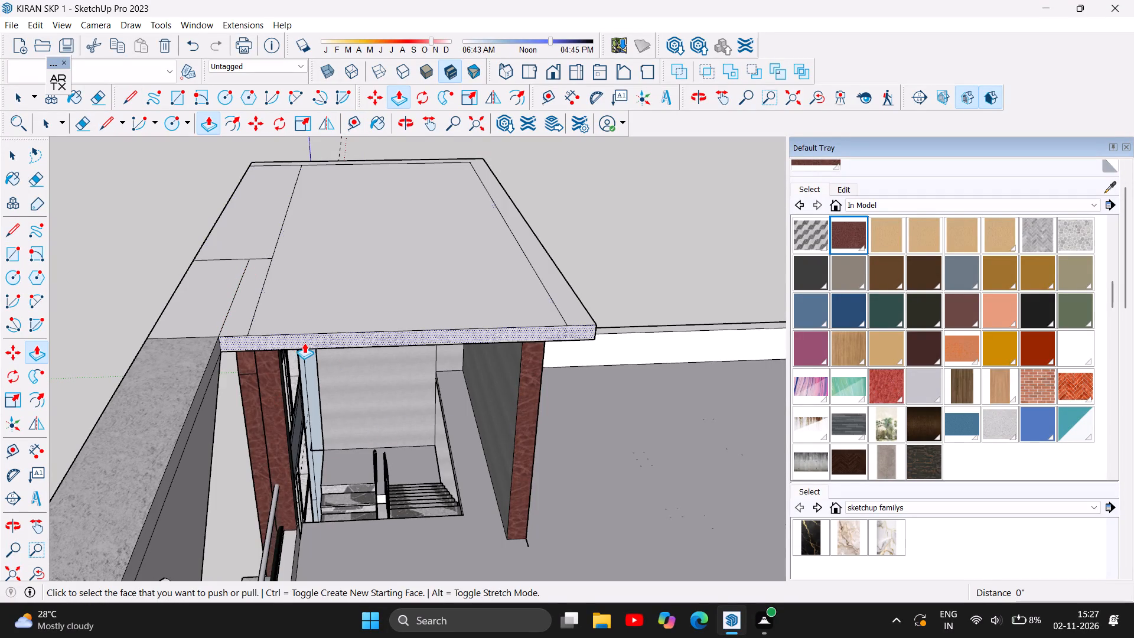
pyautogui.click(302, 341)
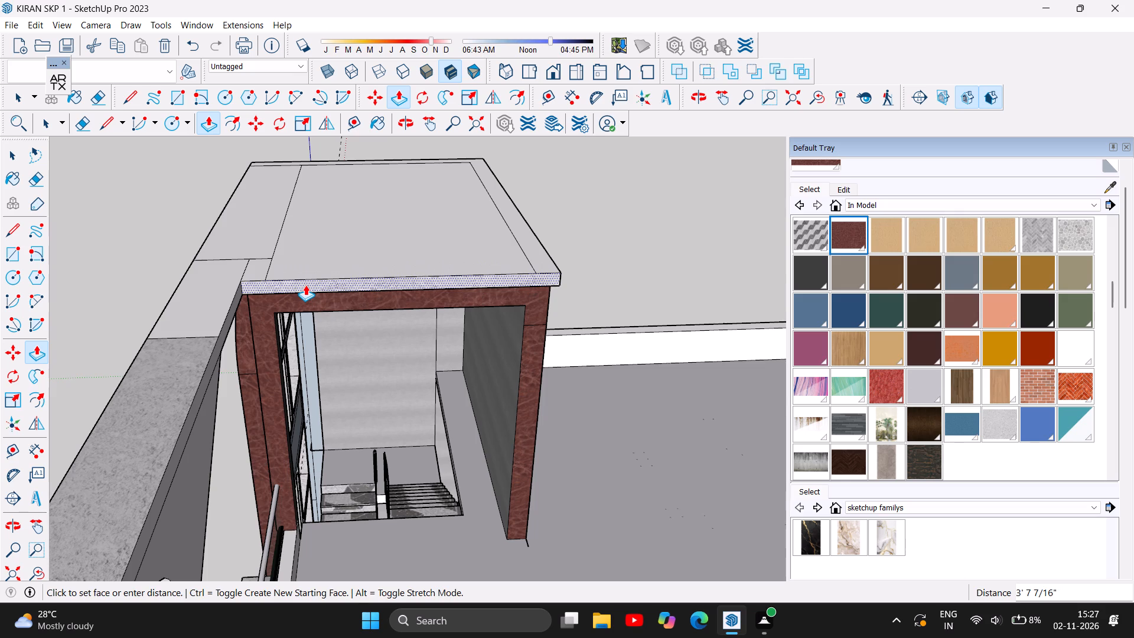
pyautogui.click(304, 293)
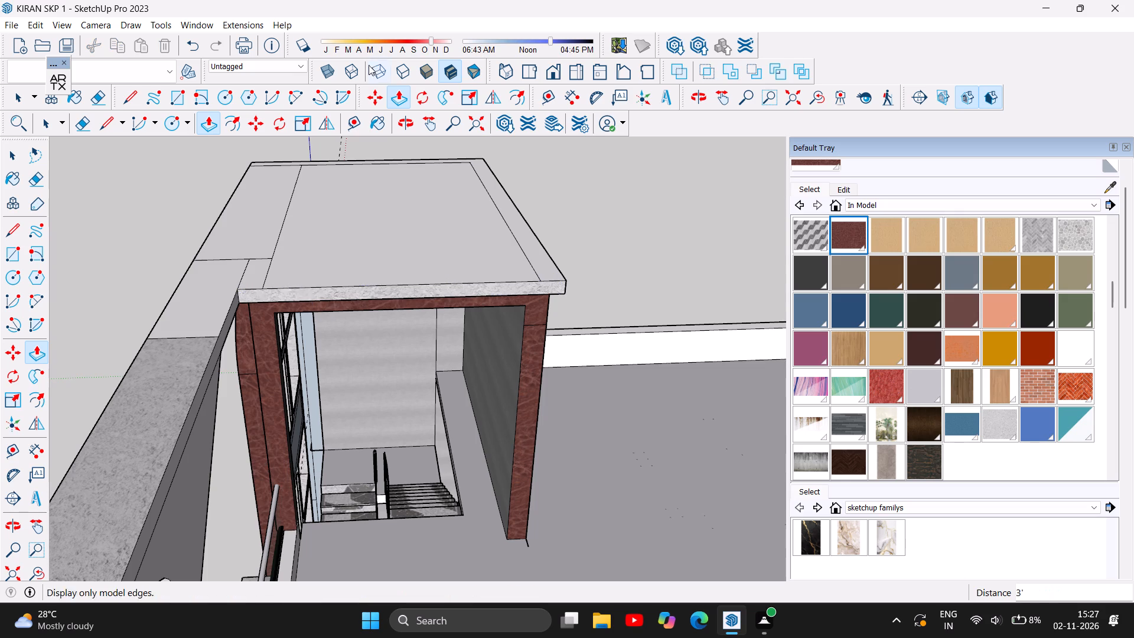
# Examine the shortened roof slab up close, and the whole house from above and in front elevation.
pyautogui.click(403, 120)
pyautogui.moveTo(240, 272); pyautogui.dragTo(499, 187)
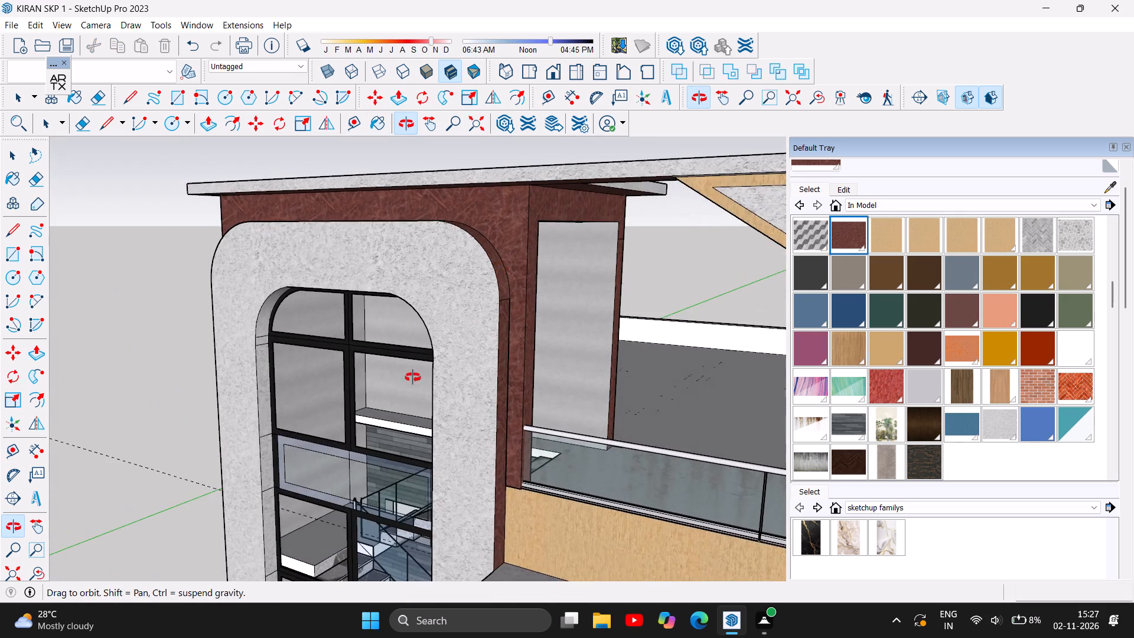
pyautogui.scroll(-4, 513, 354)
pyautogui.moveTo(271, 387); pyautogui.dragTo(368, 370)
pyautogui.click(372, 372)
pyautogui.scroll(-4, 395, 365)
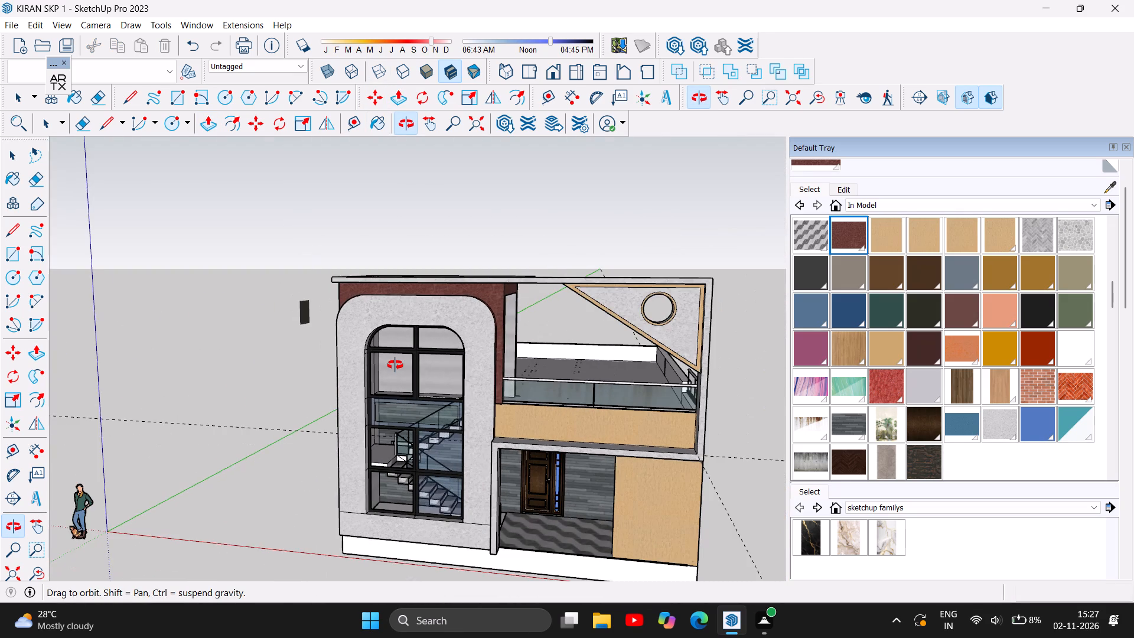
pyautogui.moveTo(386, 426); pyautogui.dragTo(549, 581)
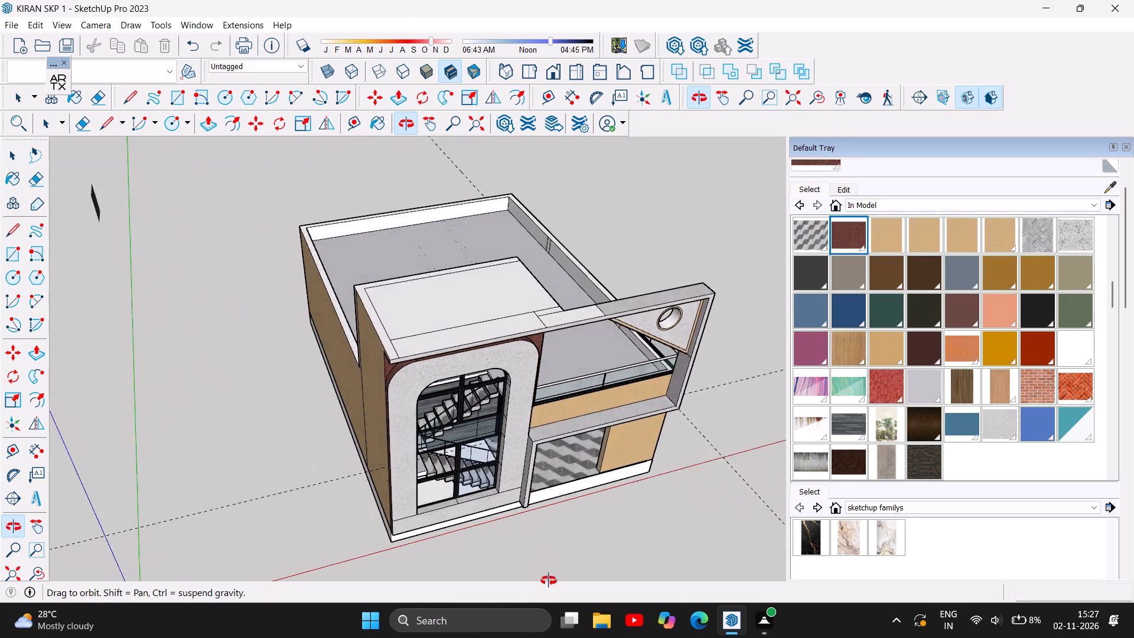
pyautogui.moveTo(549, 581); pyautogui.dragTo(462, 382)
pyautogui.moveTo(475, 387); pyautogui.dragTo(478, 388)
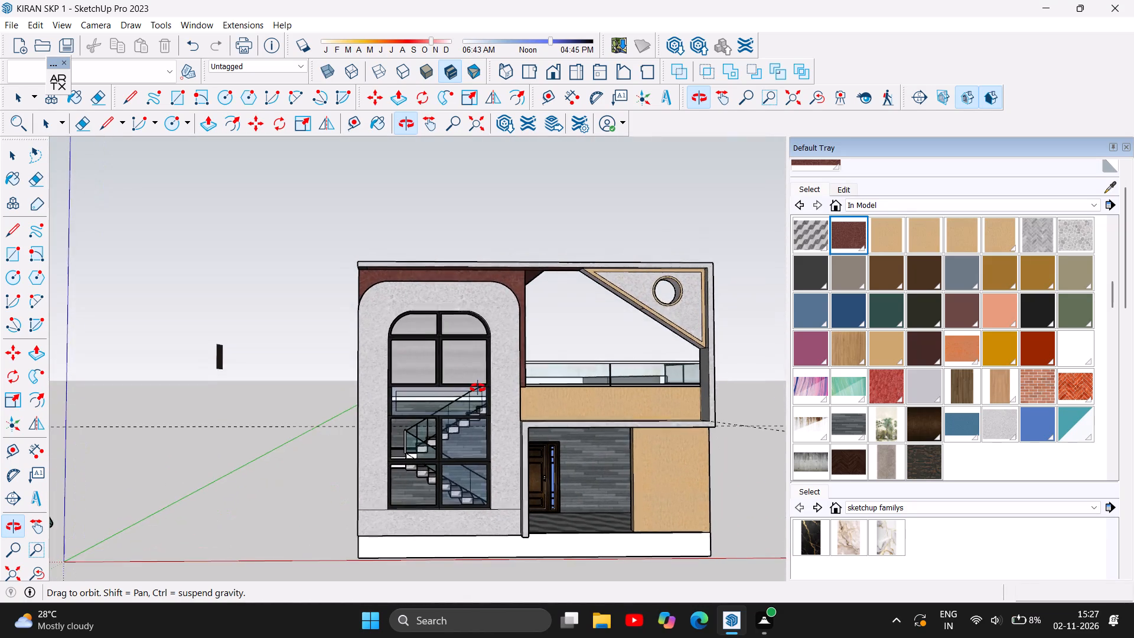
pyautogui.moveTo(478, 388); pyautogui.dragTo(451, 400)
pyautogui.scroll(-4, 667, 405)
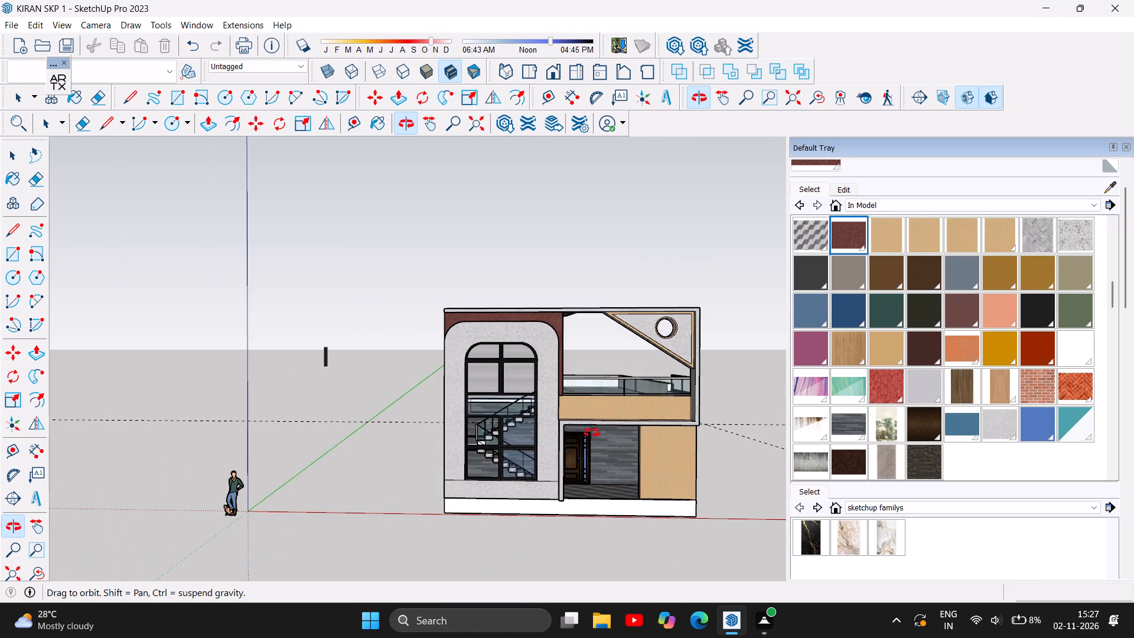
# Examine the house's front elevation, including the stair window, roof overhang, balcony and entrance door, from several distances and angles.
pyautogui.moveTo(591, 432); pyautogui.dragTo(604, 435)
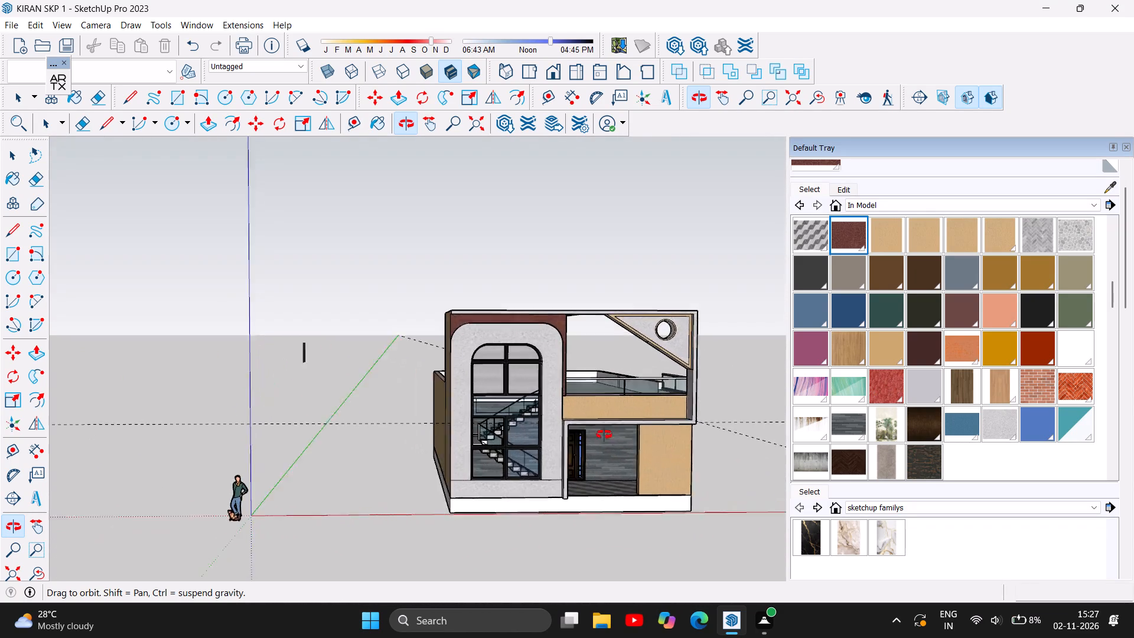
pyautogui.moveTo(604, 435); pyautogui.dragTo(558, 431)
pyautogui.scroll(-4, 568, 436)
pyautogui.moveTo(637, 452); pyautogui.dragTo(604, 465)
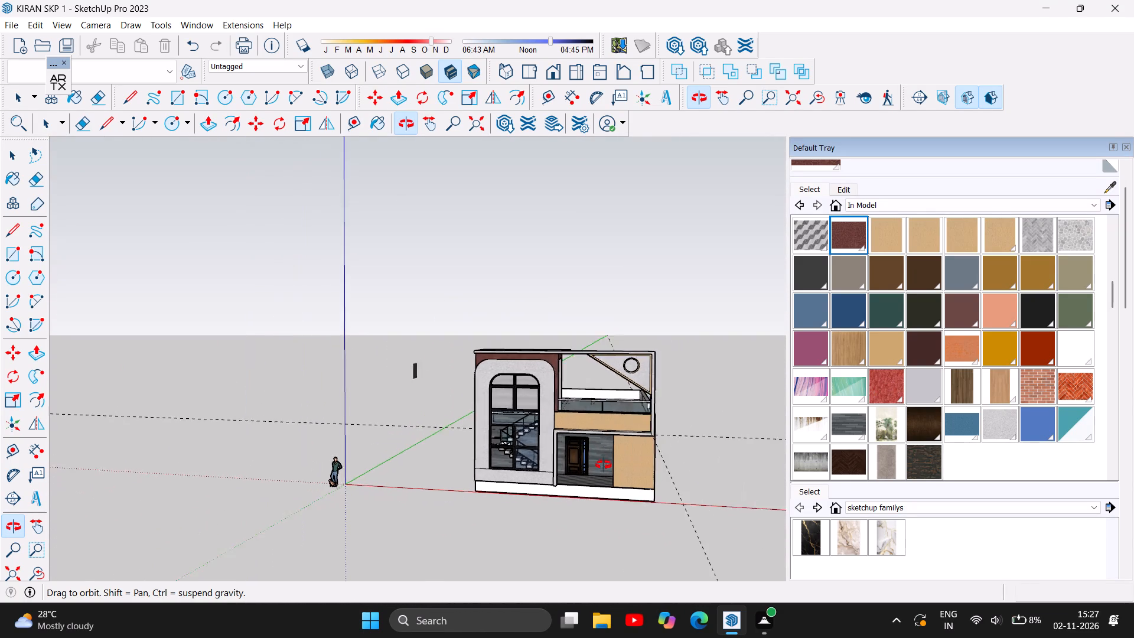
pyautogui.moveTo(604, 465); pyautogui.dragTo(494, 532)
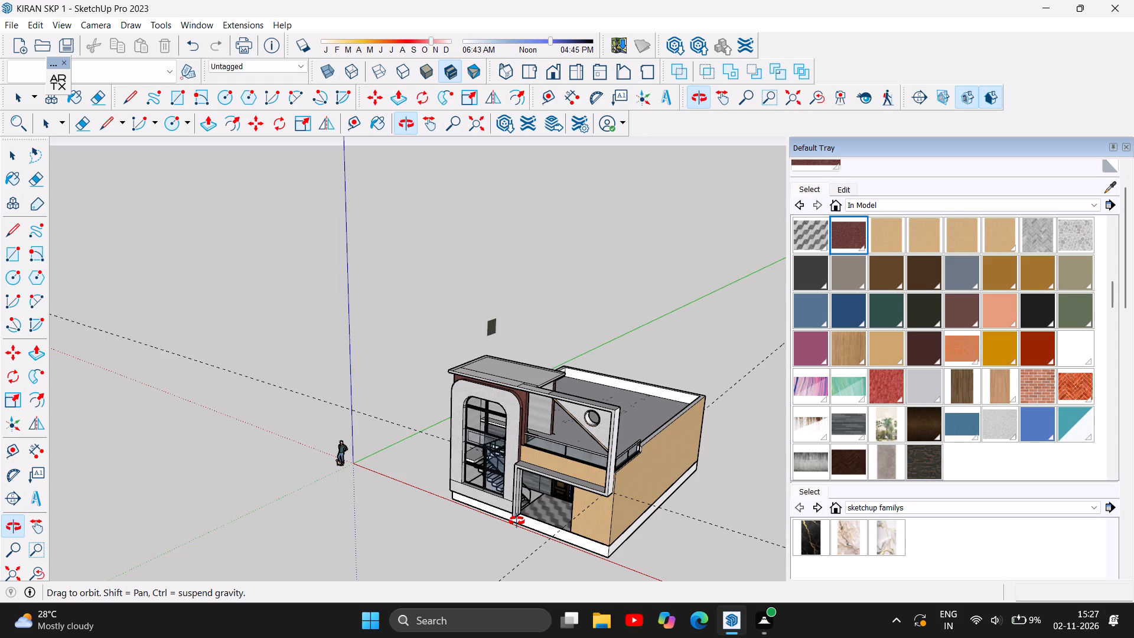
pyautogui.moveTo(689, 581); pyautogui.dragTo(573, 483)
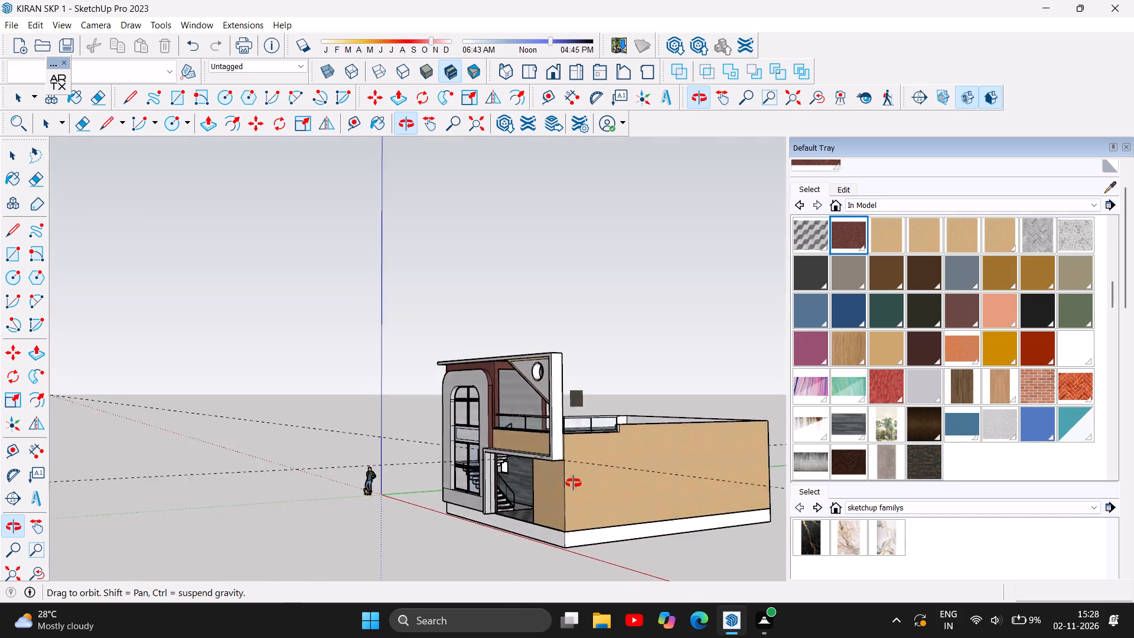
pyautogui.moveTo(573, 483); pyautogui.dragTo(800, 480)
pyautogui.moveTo(488, 437); pyautogui.dragTo(618, 476)
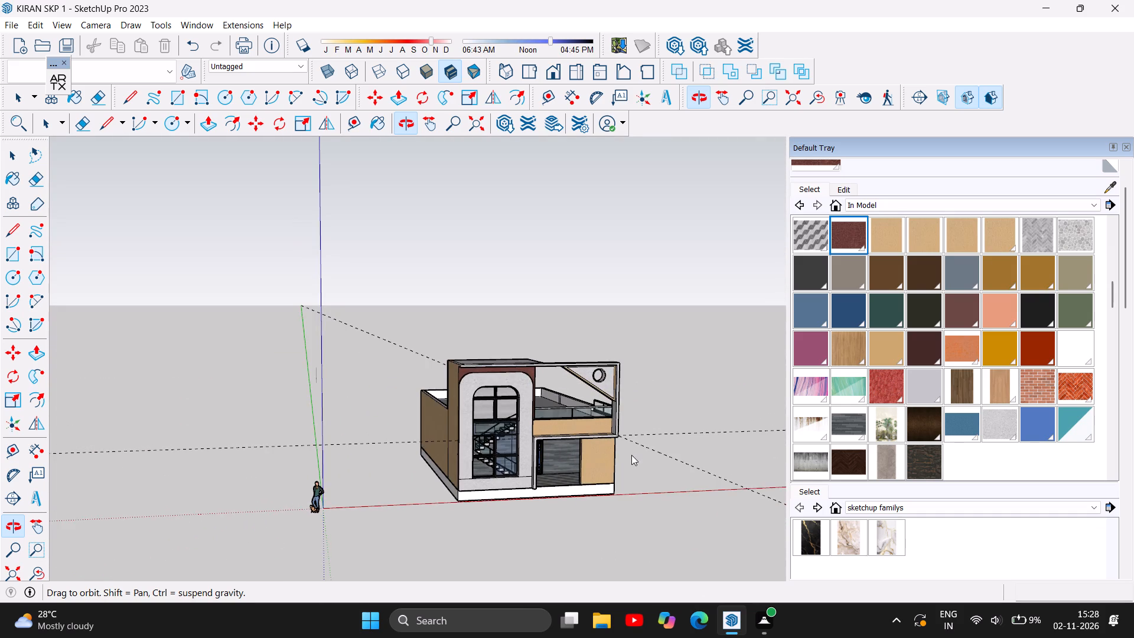
pyautogui.scroll(2, 631, 453)
pyautogui.scroll(5, 541, 464)
pyautogui.moveTo(547, 471); pyautogui.dragTo(503, 465)
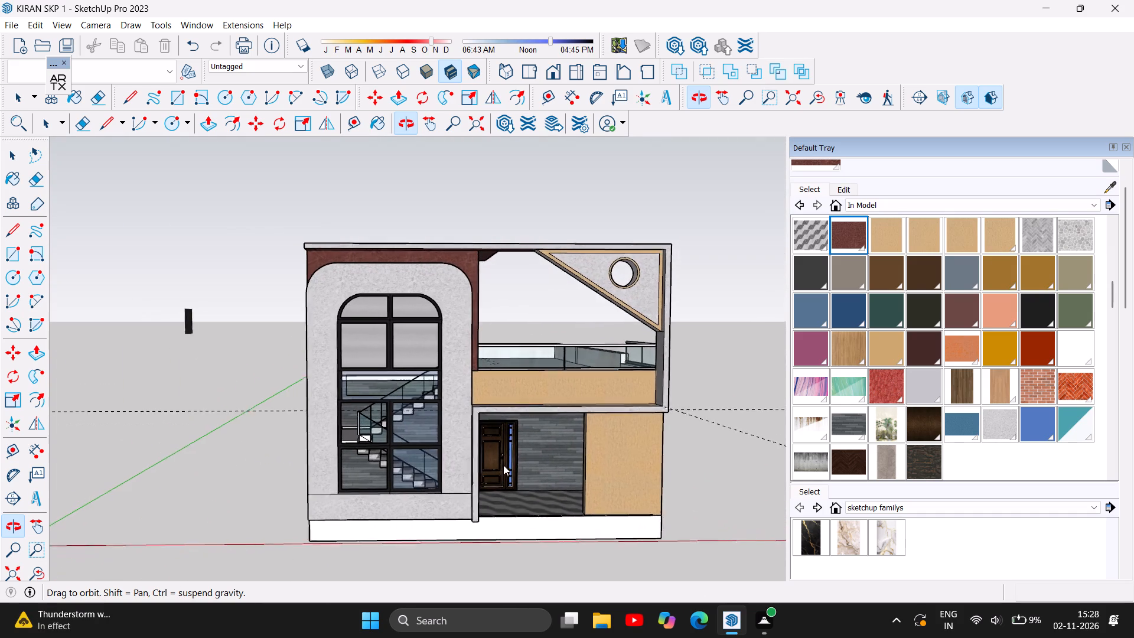
pyautogui.moveTo(503, 465); pyautogui.dragTo(501, 466)
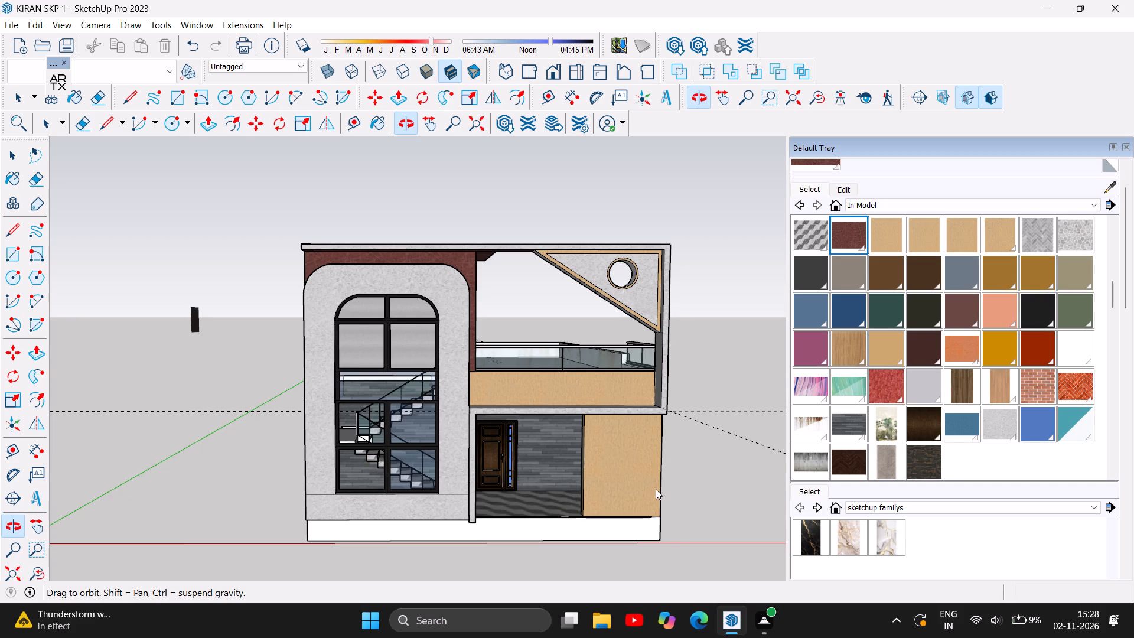
pyautogui.scroll(4, 672, 457)
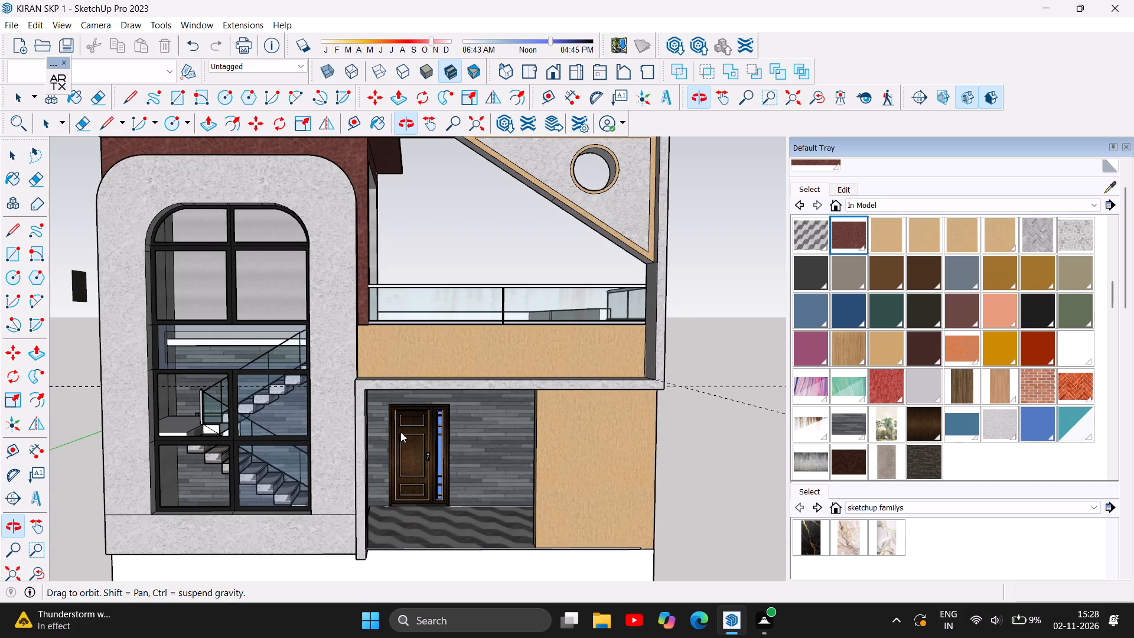
pyautogui.scroll(-3, 394, 436)
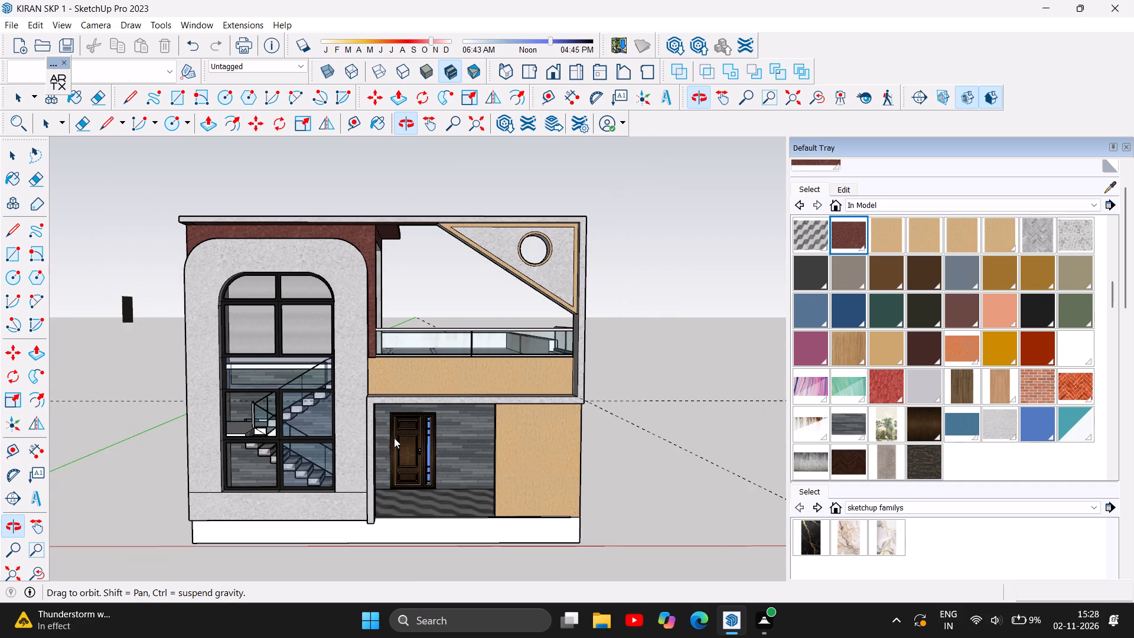
pyautogui.scroll(-2, 440, 428)
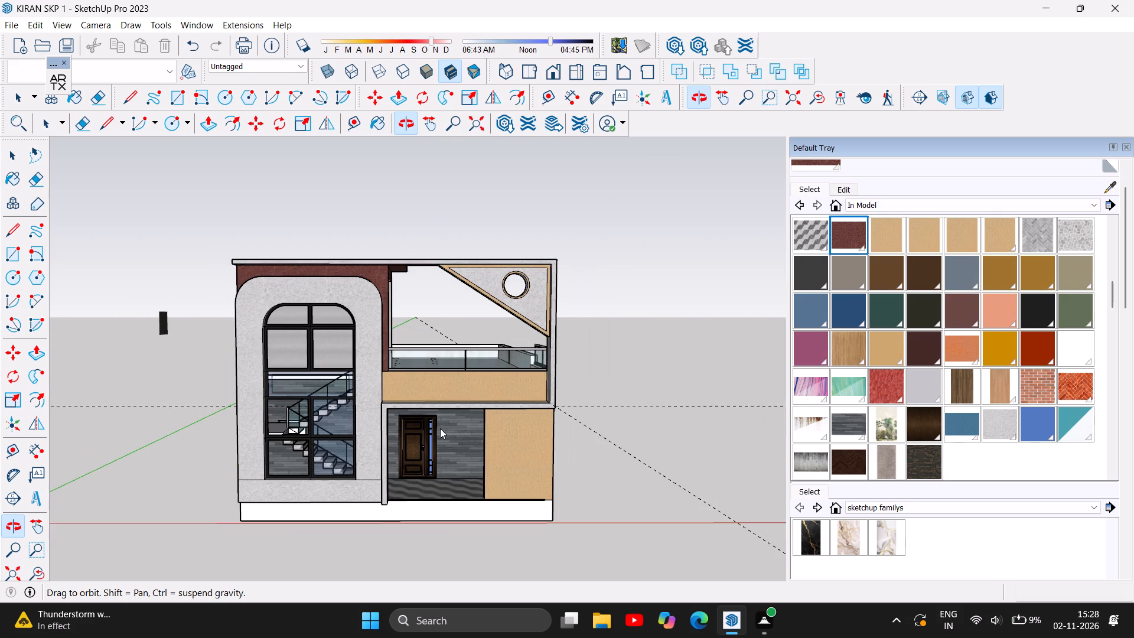
# Examine the house from the balcony side, from above and from below, checking the roof slab, its underside and the frame.
pyautogui.moveTo(506, 452); pyautogui.dragTo(291, 509)
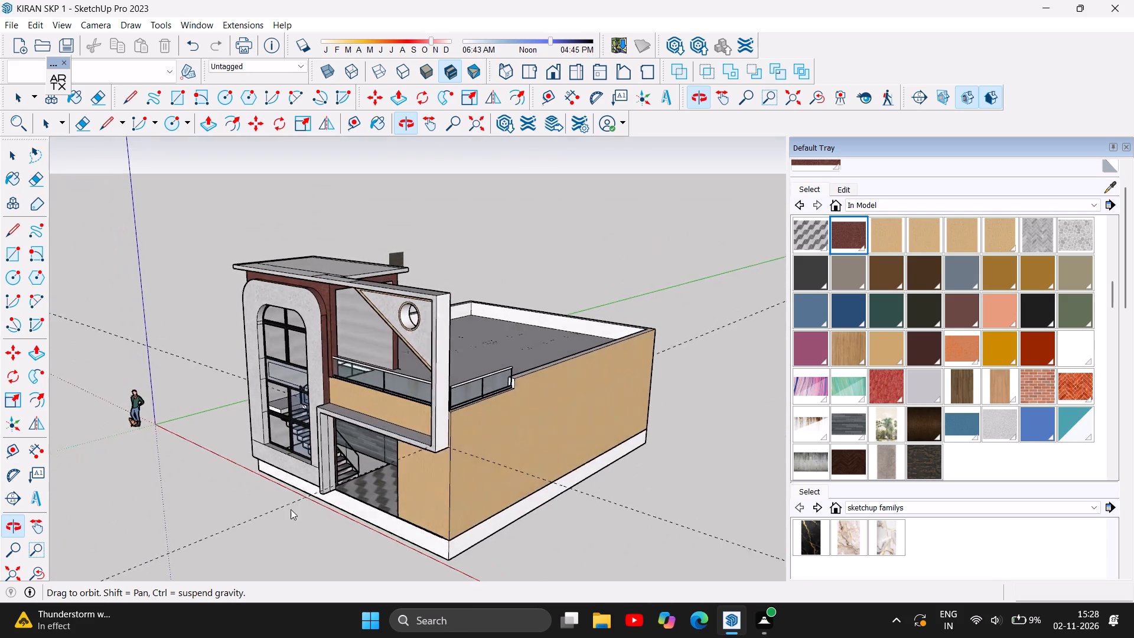
pyautogui.moveTo(291, 509); pyautogui.dragTo(633, 558)
pyautogui.moveTo(360, 322); pyautogui.dragTo(458, 352)
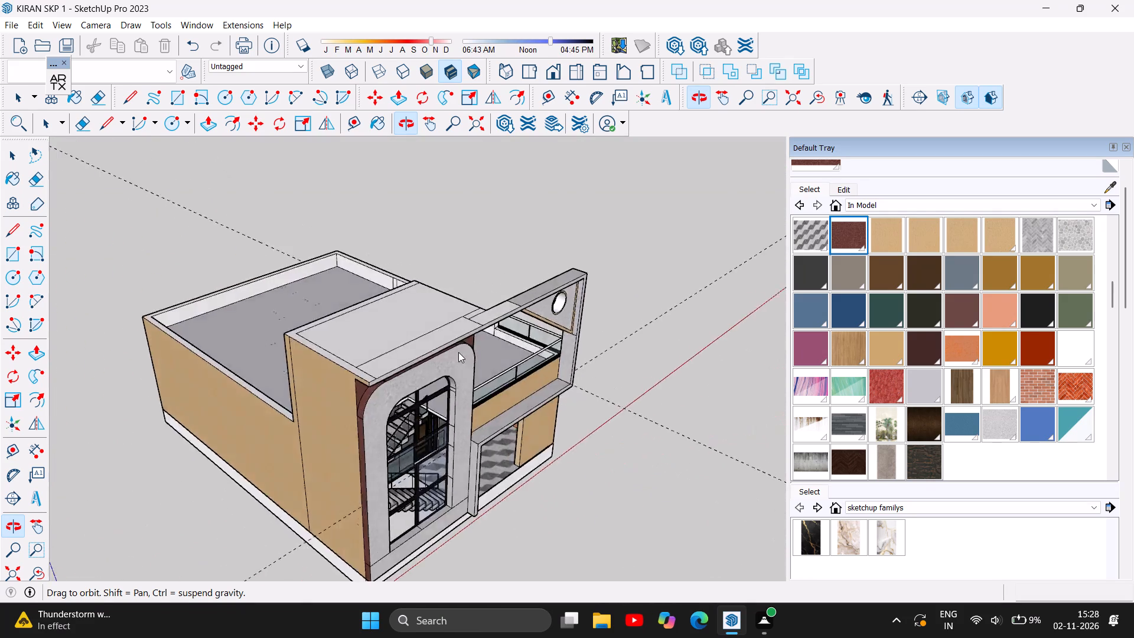
pyautogui.moveTo(458, 352); pyautogui.dragTo(233, 198)
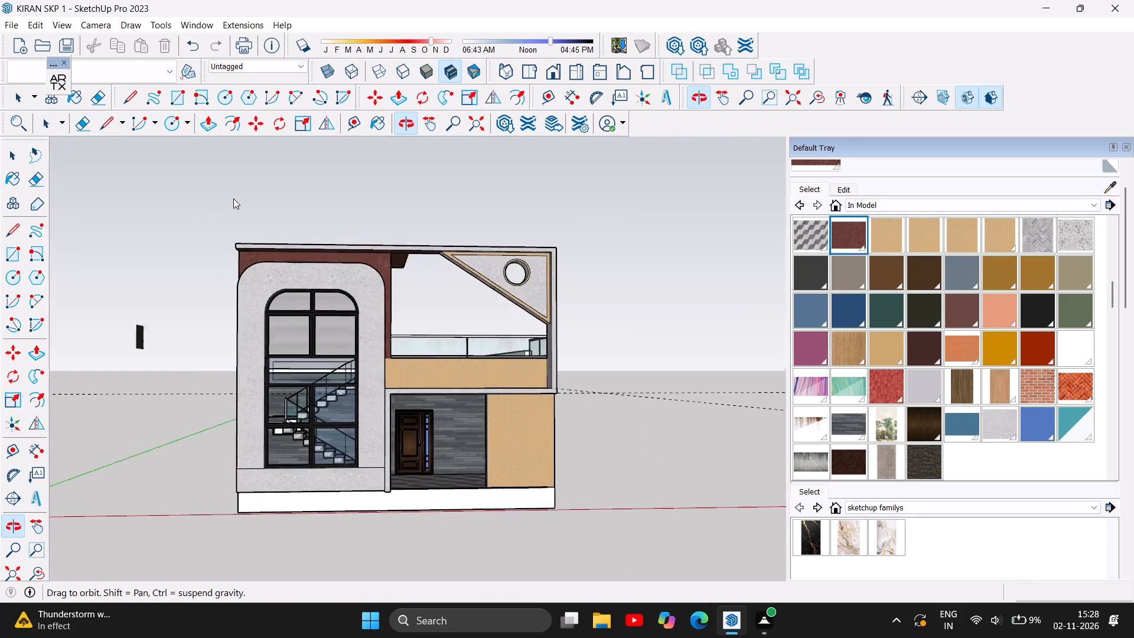
pyautogui.moveTo(233, 198); pyautogui.dragTo(405, 245)
pyautogui.moveTo(395, 457); pyautogui.dragTo(309, 287)
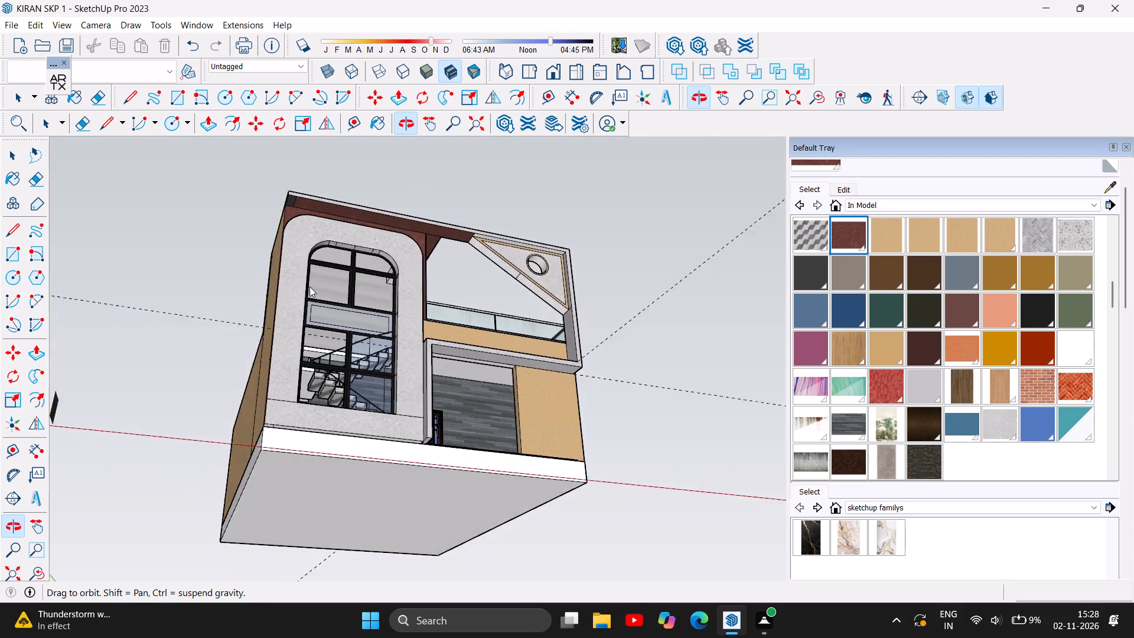
pyautogui.moveTo(309, 287); pyautogui.dragTo(0, 357)
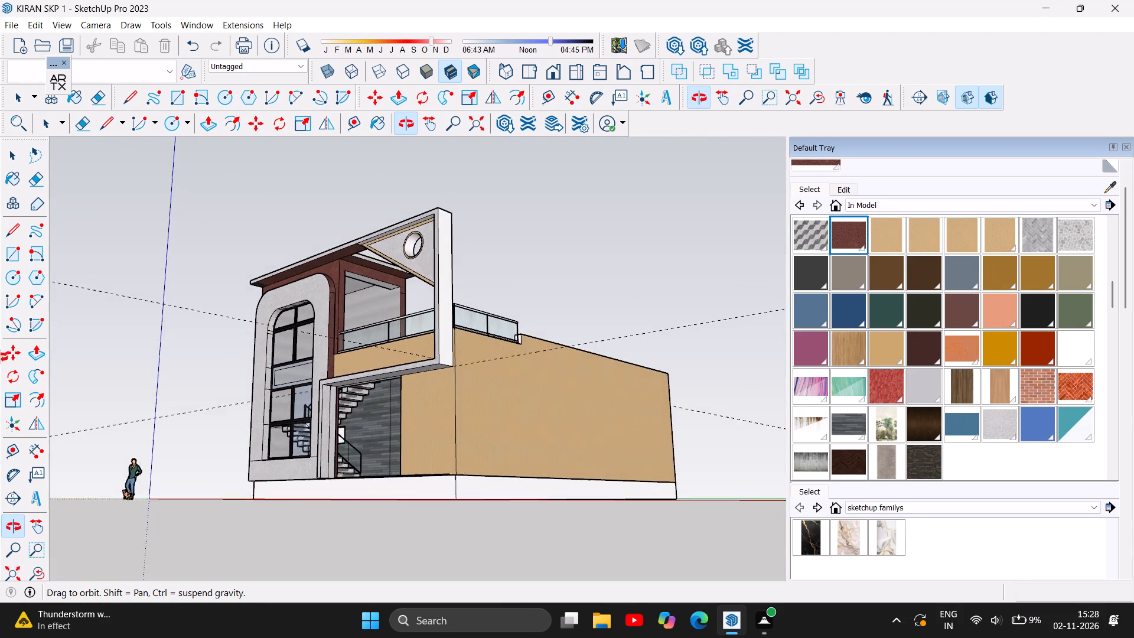
pyautogui.moveTo(0, 357); pyautogui.dragTo(114, 449)
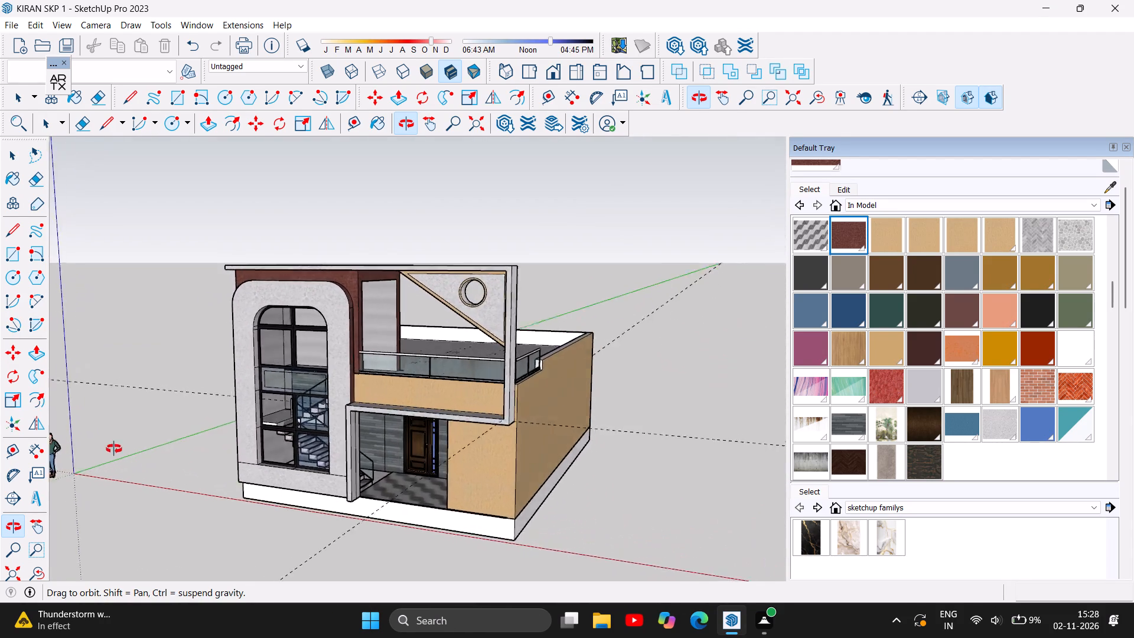
pyautogui.moveTo(114, 449); pyautogui.dragTo(447, 499)
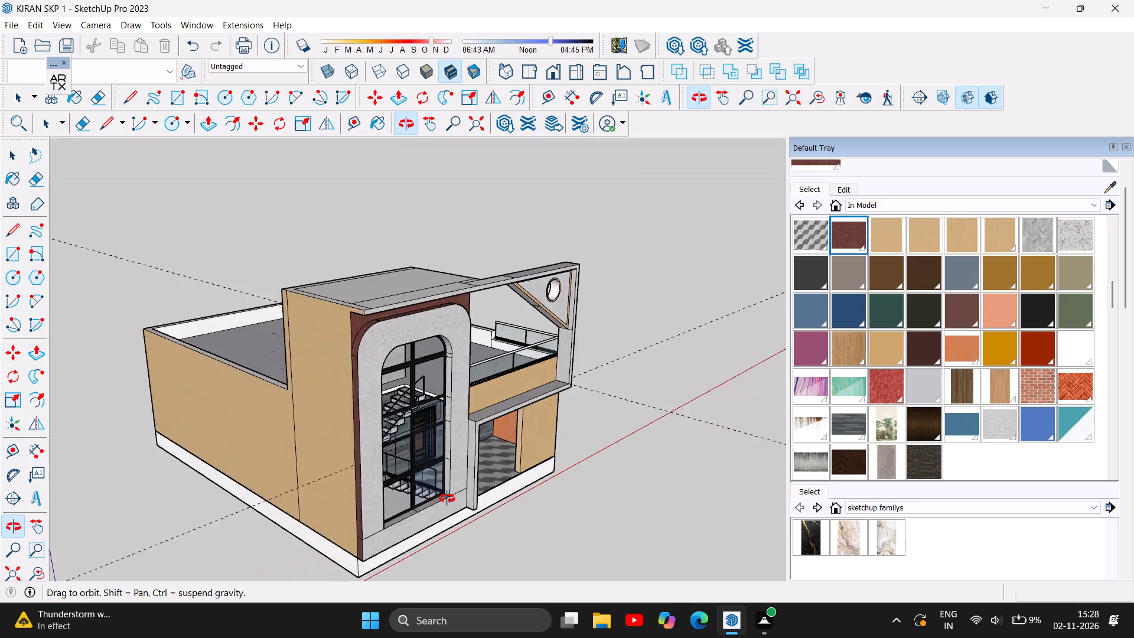
# Measure the stair volume roof slab's front overhang, from the tan side wall's corner to the slab's outer bottom corner.
pyautogui.moveTo(447, 499); pyautogui.dragTo(598, 433)
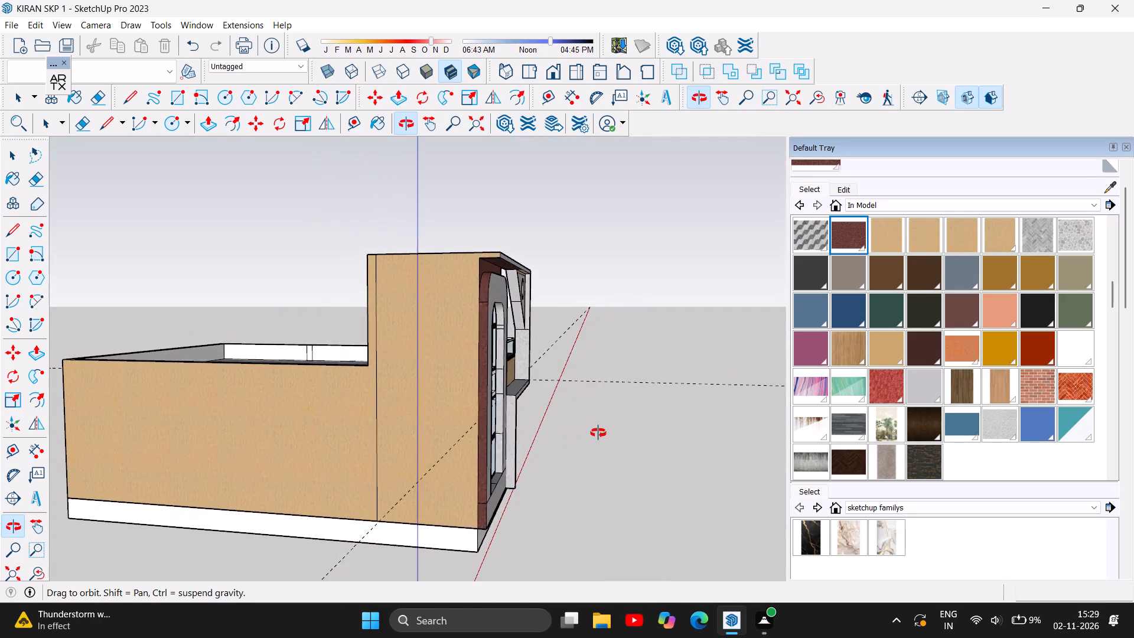
pyautogui.moveTo(598, 433); pyautogui.dragTo(593, 392)
pyautogui.moveTo(381, 343); pyautogui.dragTo(421, 356)
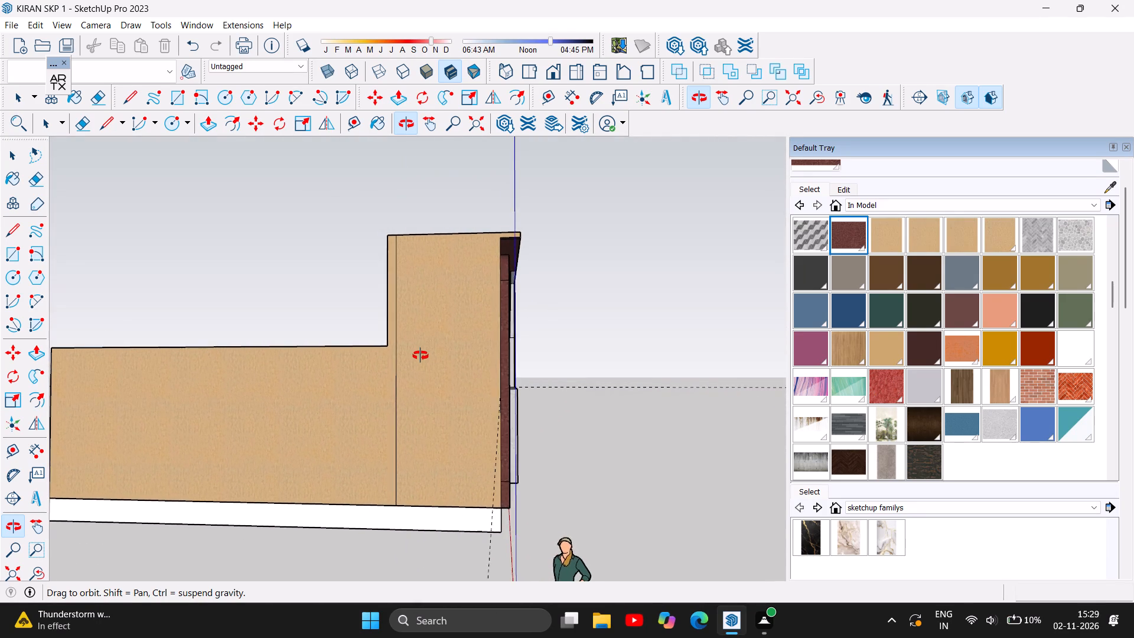
pyautogui.moveTo(421, 356); pyautogui.dragTo(384, 494)
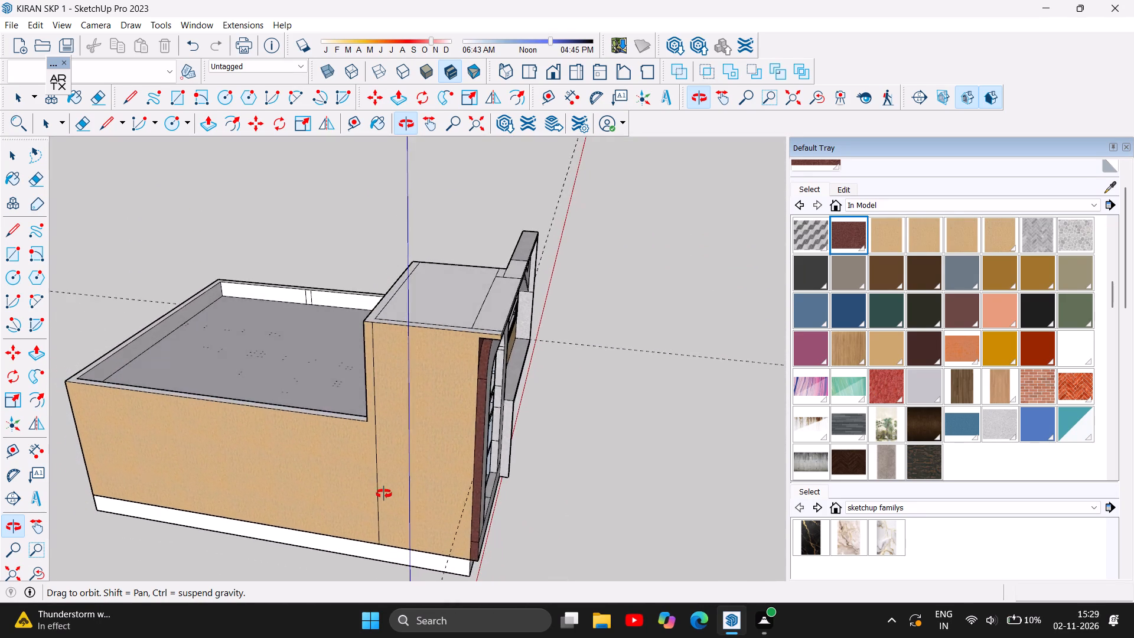
pyautogui.moveTo(384, 494); pyautogui.dragTo(425, 399)
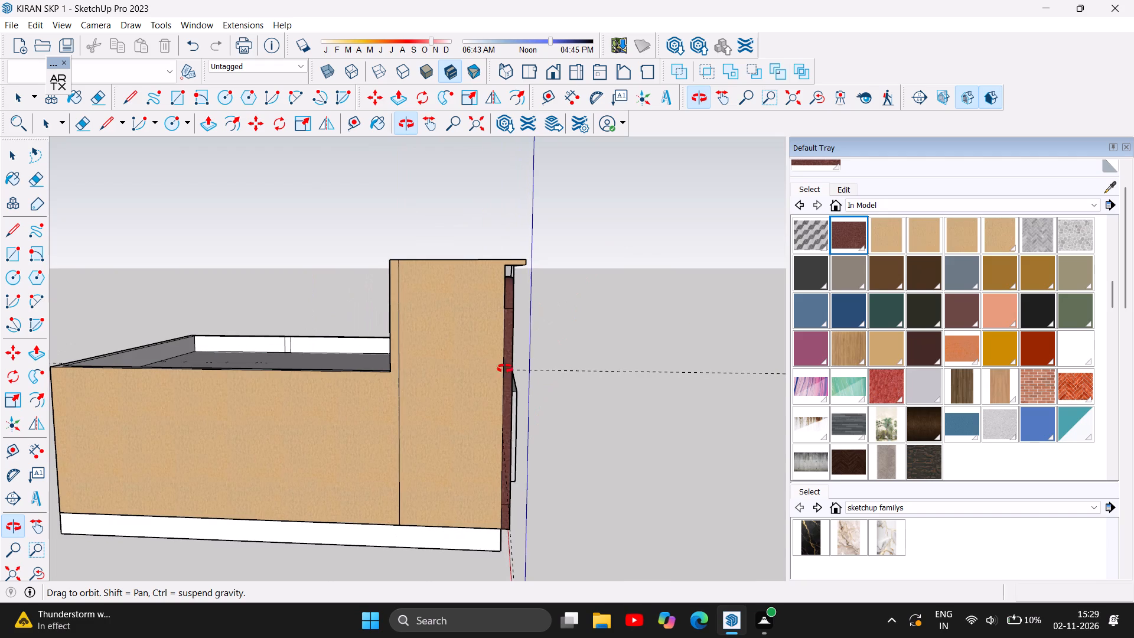
pyautogui.scroll(5, 541, 250)
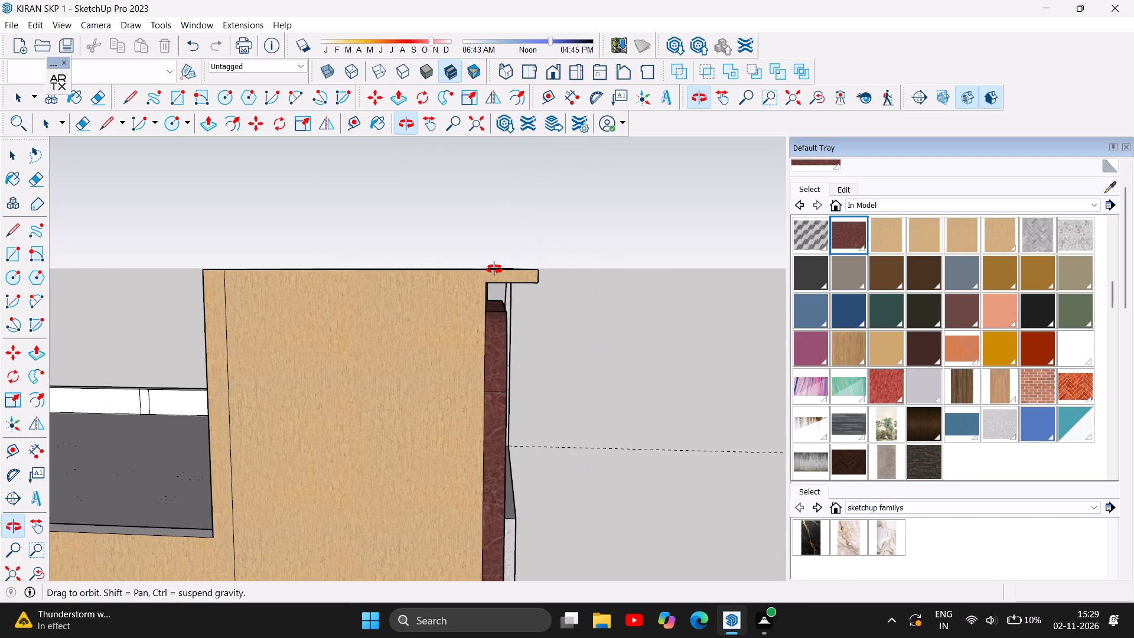
pyautogui.scroll(7, 494, 269)
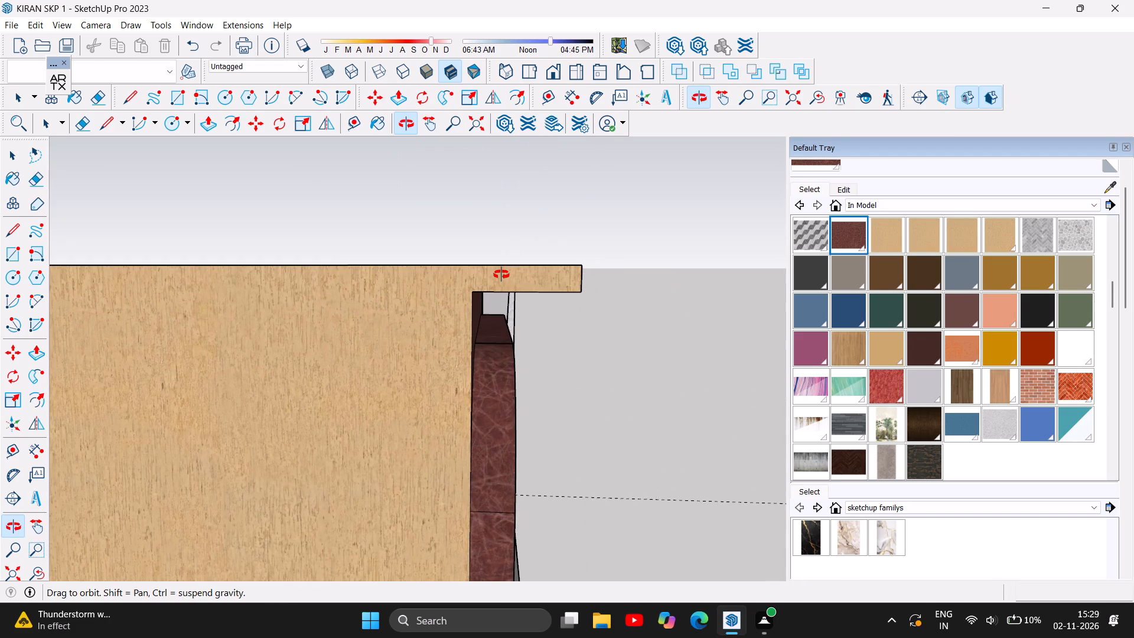
pyautogui.click(38, 456)
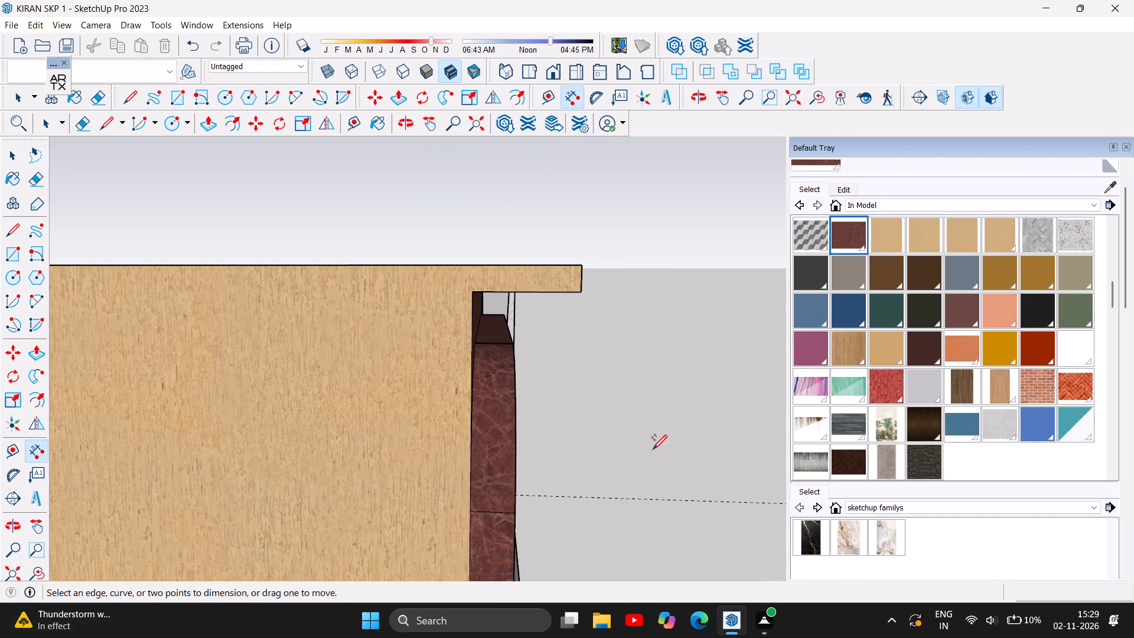
pyautogui.click(474, 292)
pyautogui.click(584, 292)
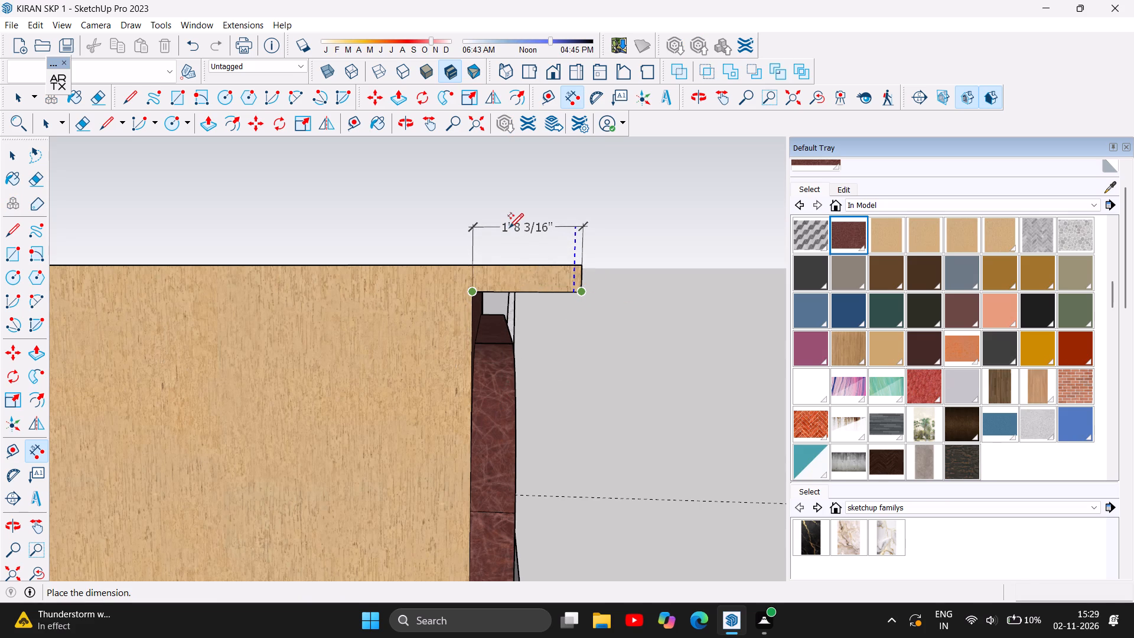
pyautogui.press('Escape')
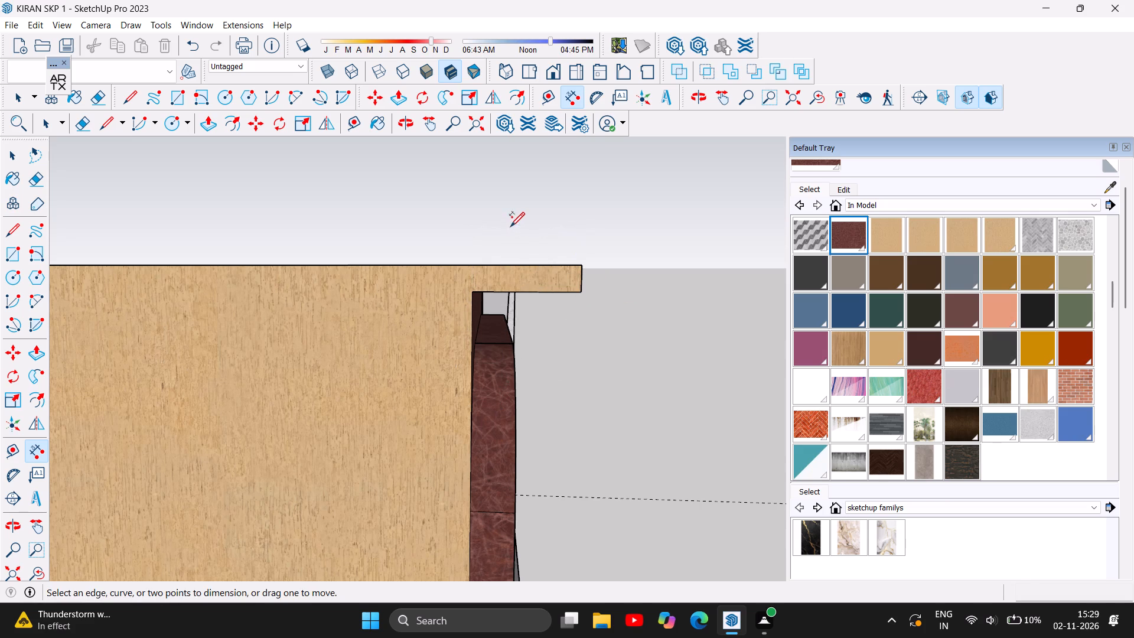
# Examine the front elevation again, from the roof edge and stair window to the entrance porch and plinth.
pyautogui.click(400, 119)
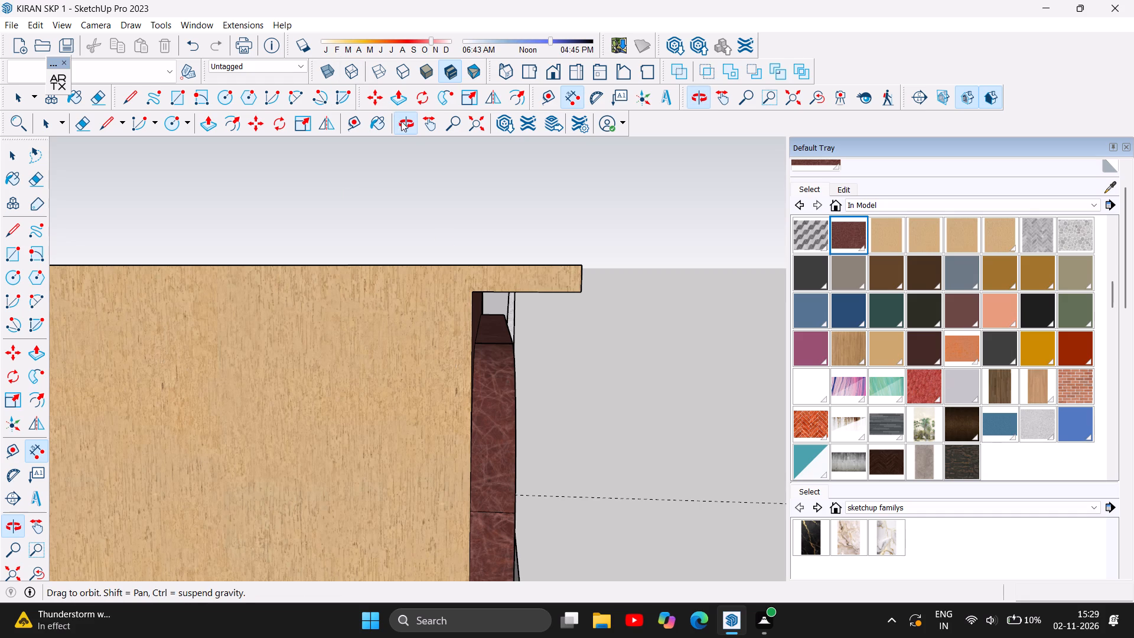
pyautogui.moveTo(546, 363); pyautogui.dragTo(144, 328)
pyautogui.scroll(-3, 146, 329)
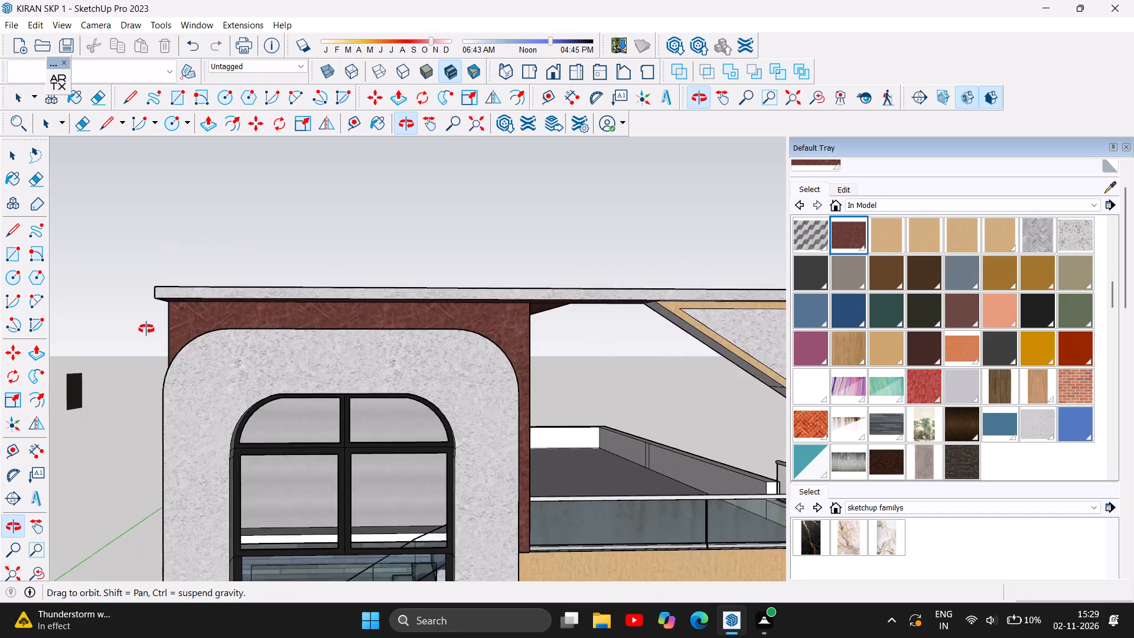
pyautogui.scroll(-7, 146, 329)
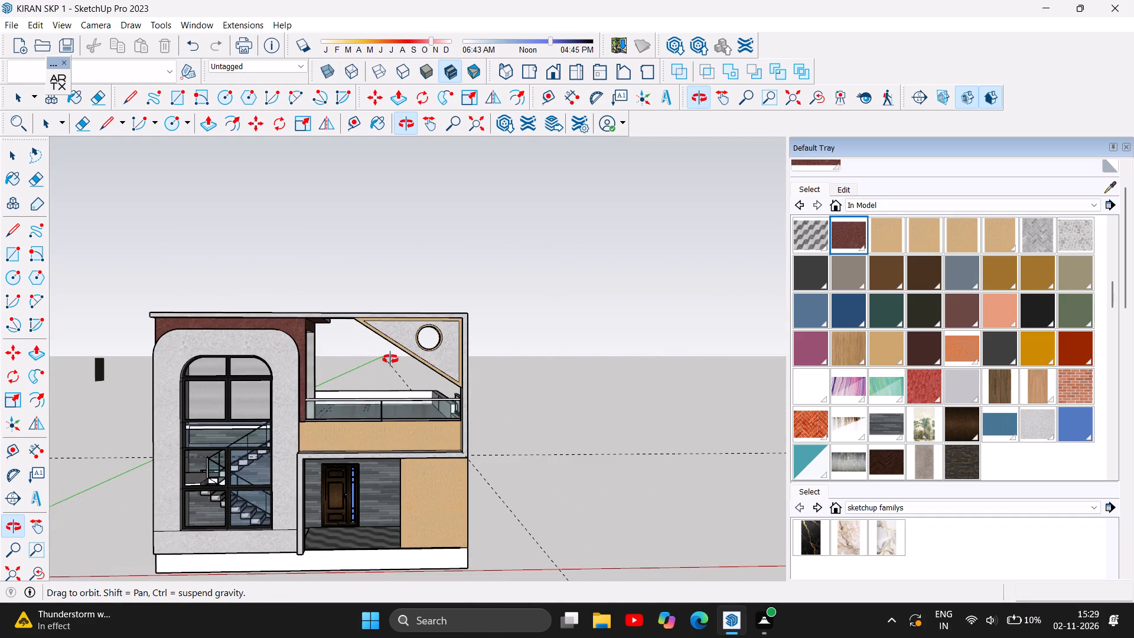
pyautogui.scroll(-1, 390, 359)
pyautogui.moveTo(397, 493); pyautogui.dragTo(387, 490)
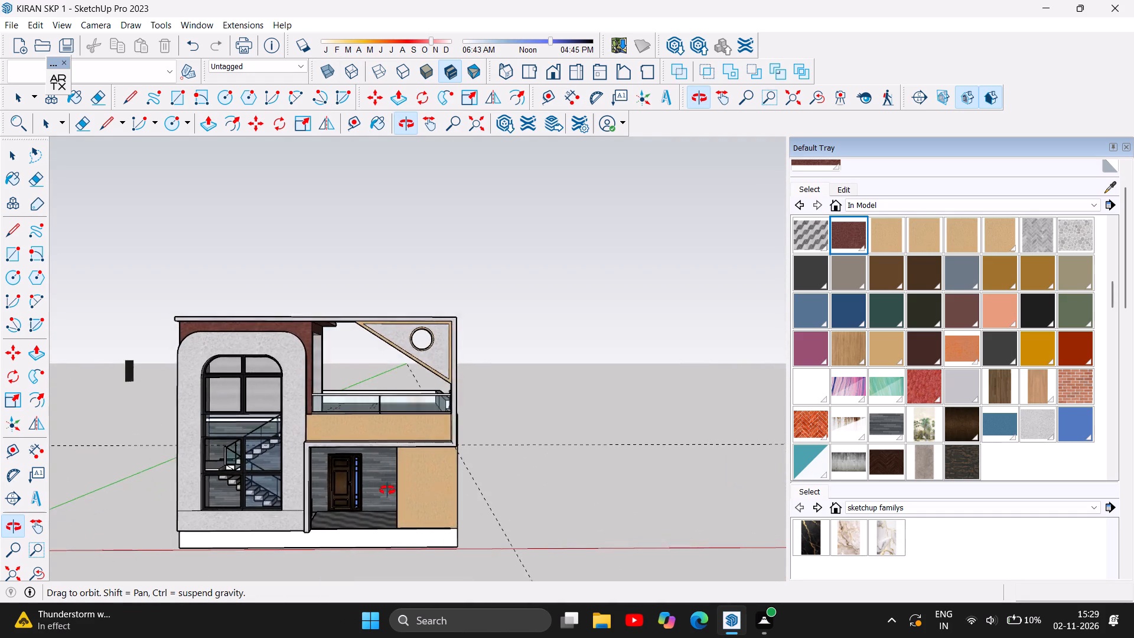
pyautogui.moveTo(387, 490); pyautogui.dragTo(409, 495)
pyautogui.scroll(-3, 406, 494)
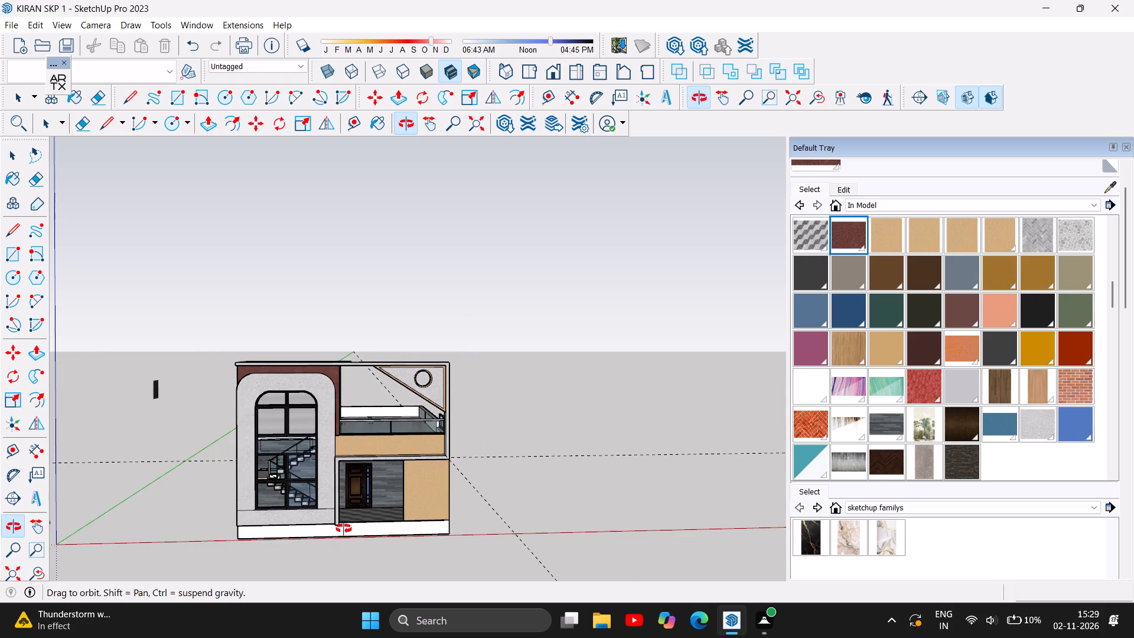
pyautogui.scroll(6, 344, 529)
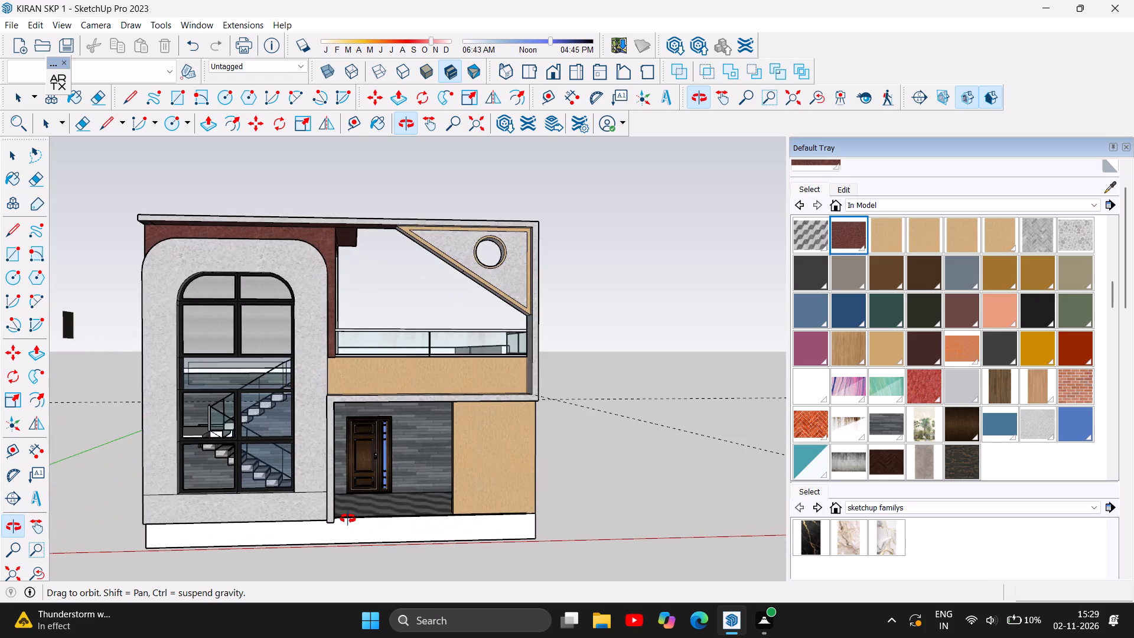
pyautogui.scroll(4, 348, 519)
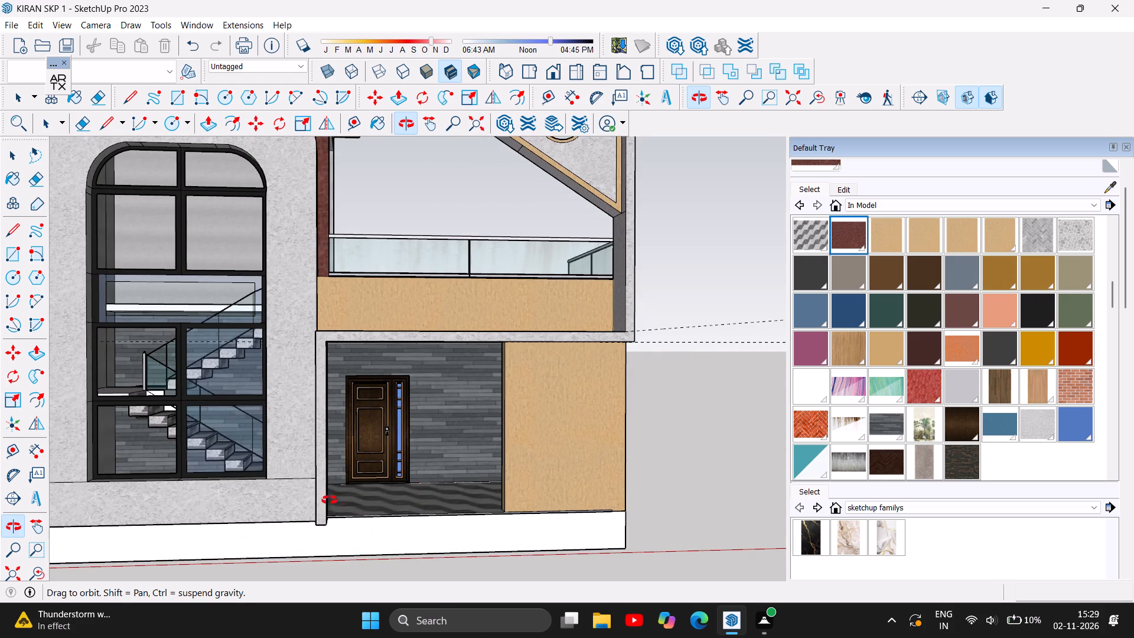
pyautogui.scroll(-6, 325, 503)
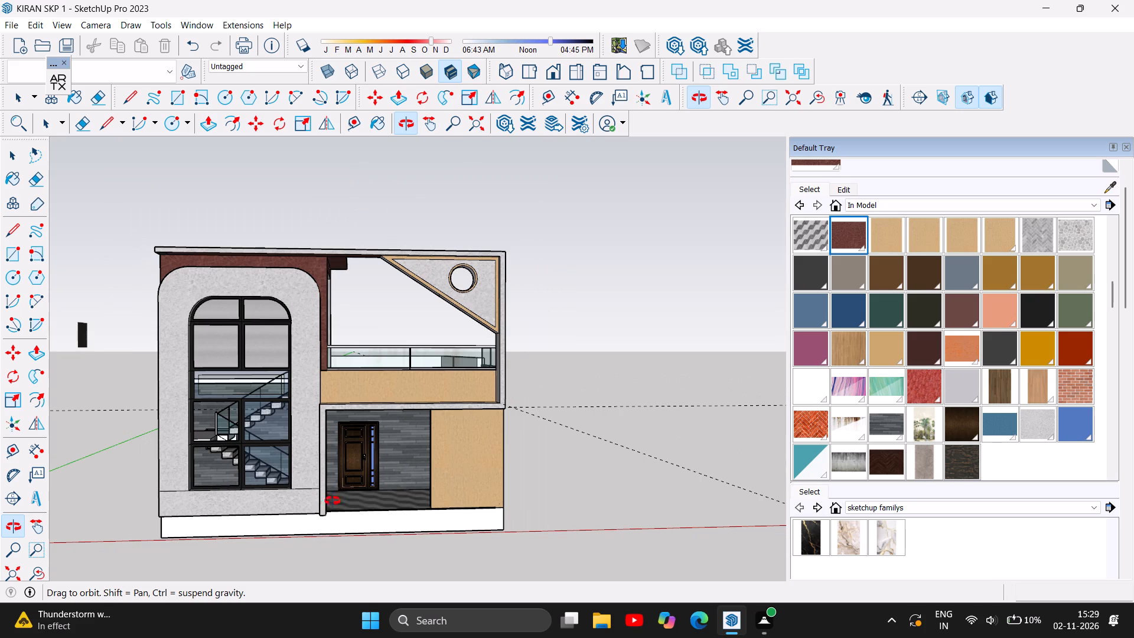
# Paint the tan border trim of the triangular panel above the balcony with the dark red-brown material.
pyautogui.moveTo(383, 429); pyautogui.dragTo(185, 455)
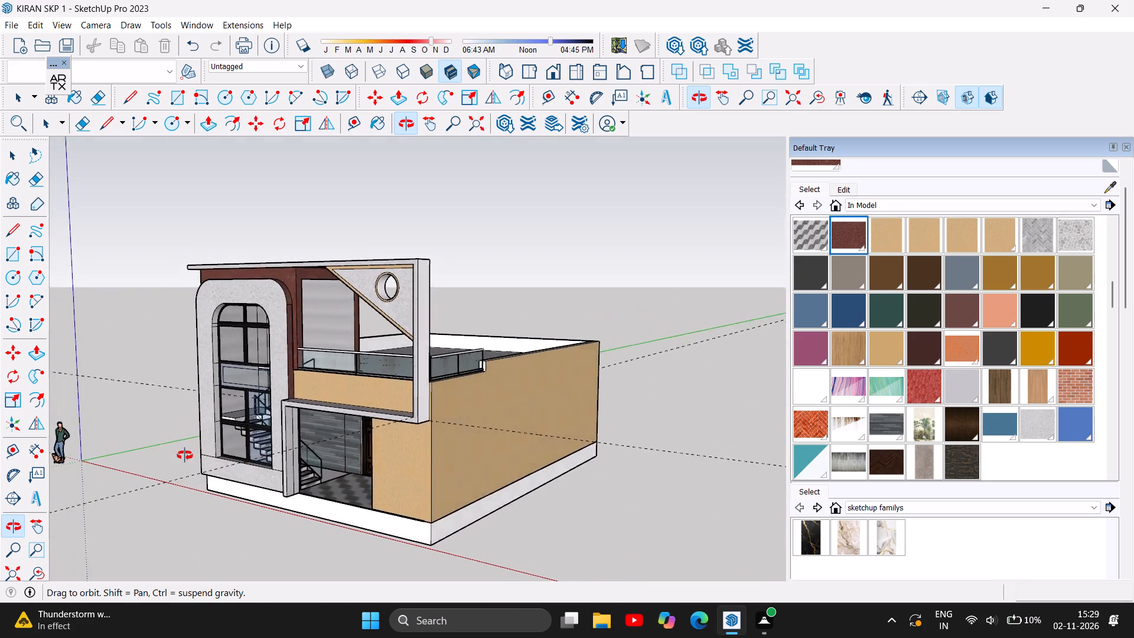
pyautogui.moveTo(185, 455); pyautogui.dragTo(555, 441)
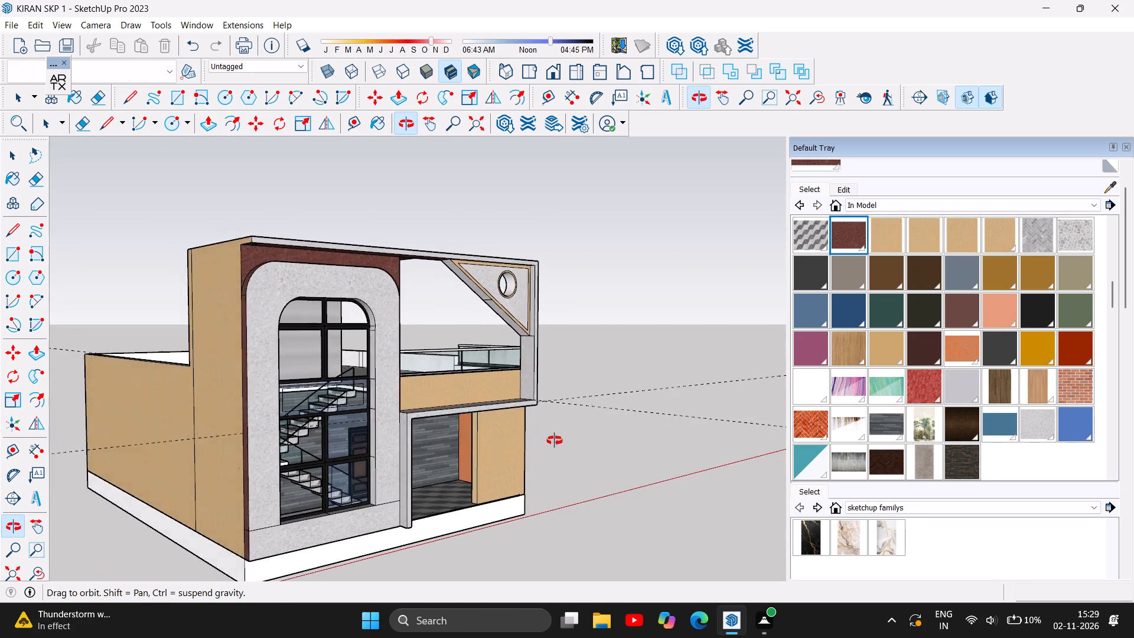
pyautogui.moveTo(555, 441); pyautogui.dragTo(384, 457)
pyautogui.scroll(-2, 434, 433)
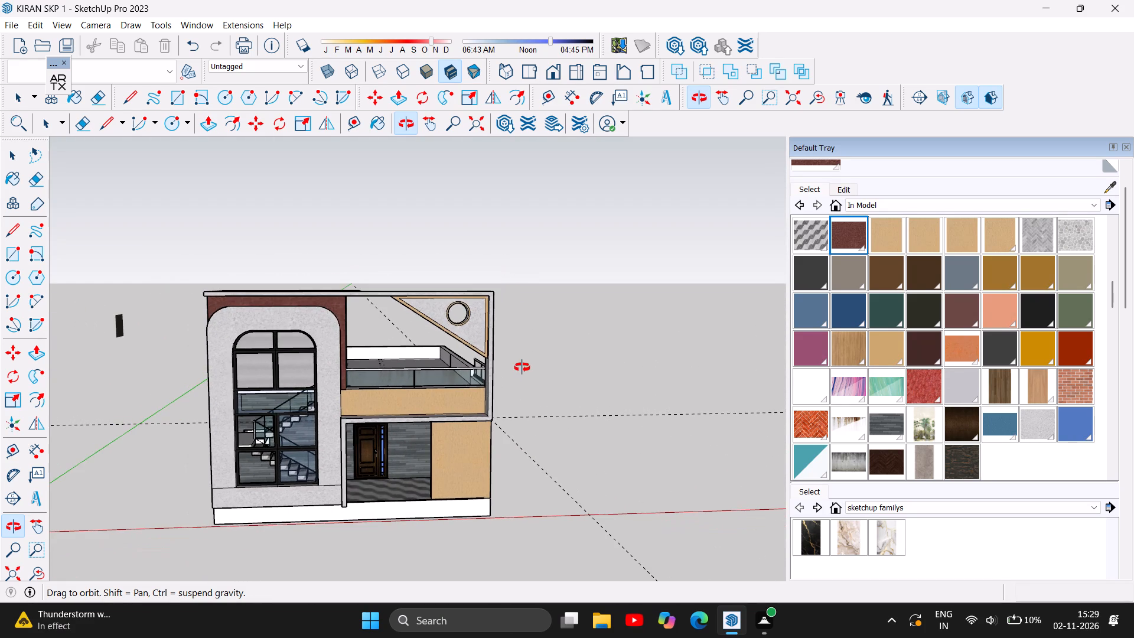
pyautogui.scroll(3, 533, 344)
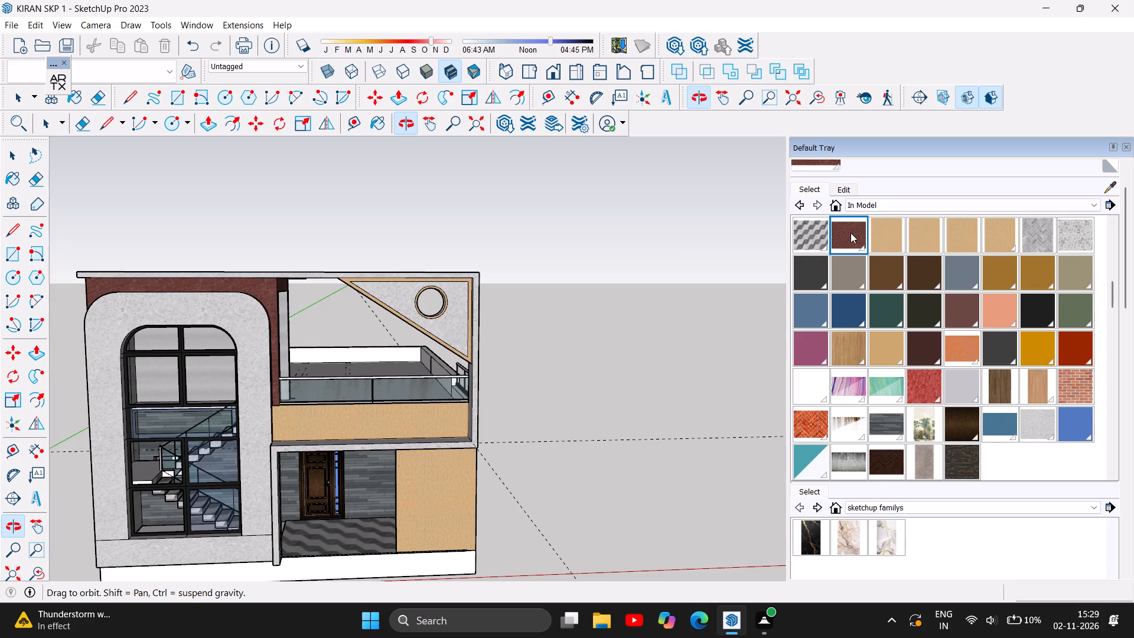
pyautogui.click(850, 233)
pyautogui.scroll(5, 387, 295)
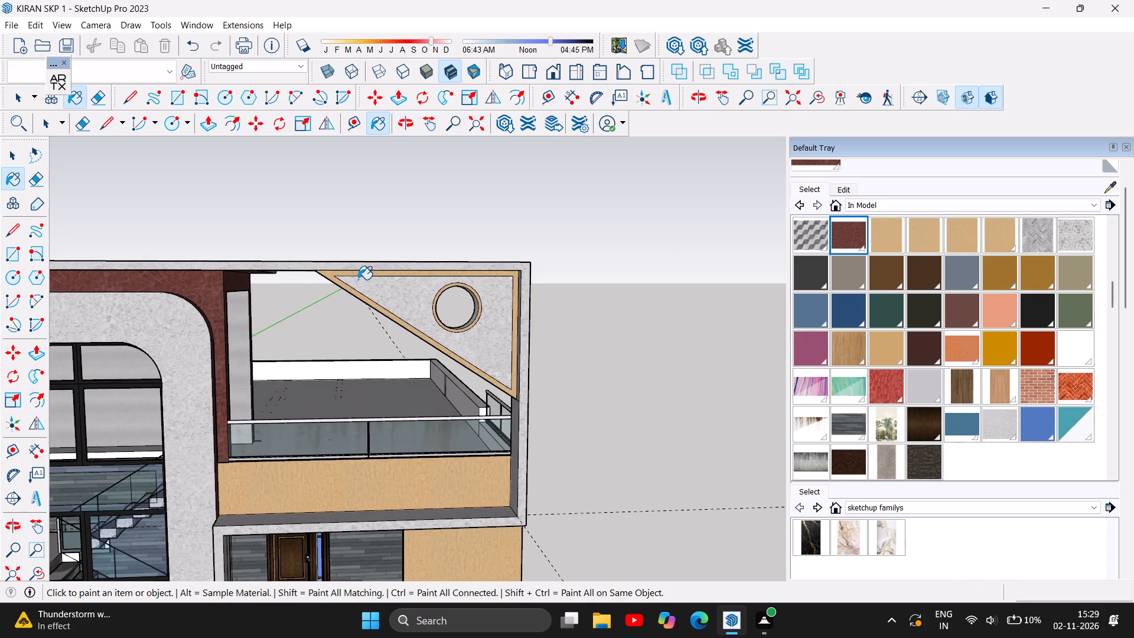
pyautogui.scroll(1, 358, 279)
pyautogui.click(340, 289)
pyautogui.scroll(-1, 343, 289)
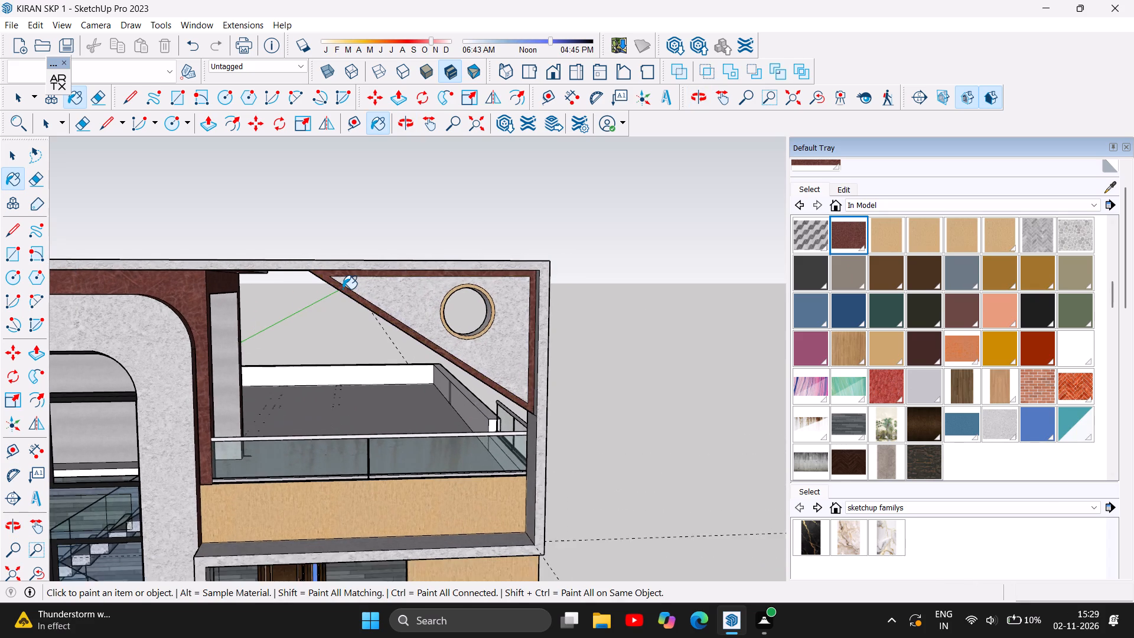
# Examine the front elevation around the triangular panel, balcony and entrance from several distances.
pyautogui.scroll(-5, 343, 289)
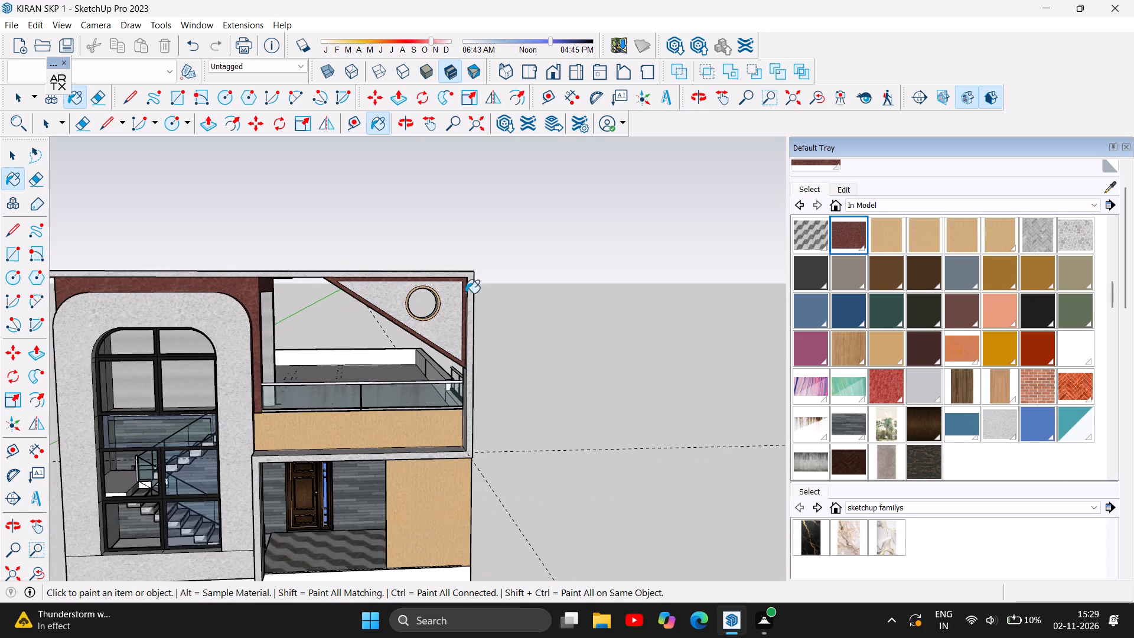
pyautogui.scroll(-3, 494, 315)
pyautogui.scroll(3, 540, 390)
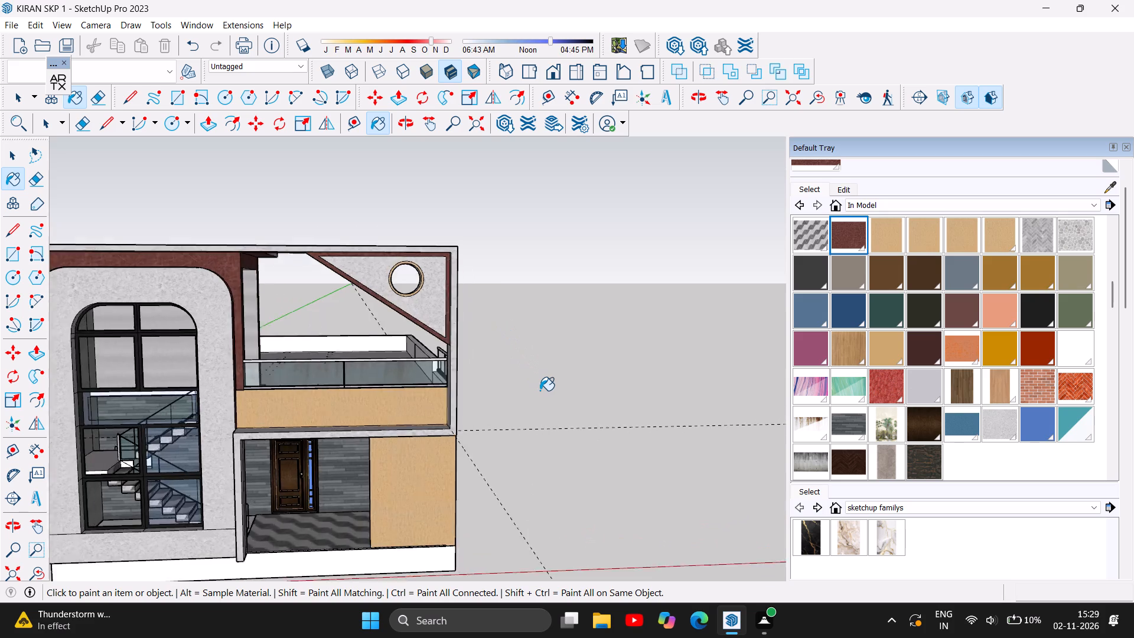
pyautogui.scroll(3, 540, 390)
pyautogui.scroll(2, 488, 406)
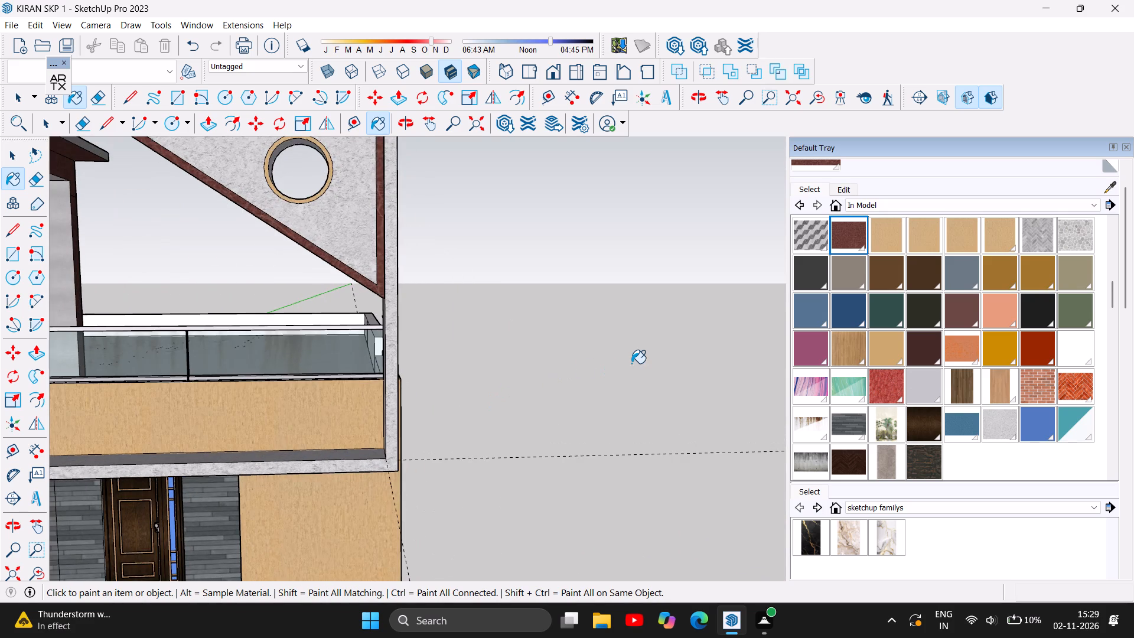
pyautogui.scroll(-3, 631, 363)
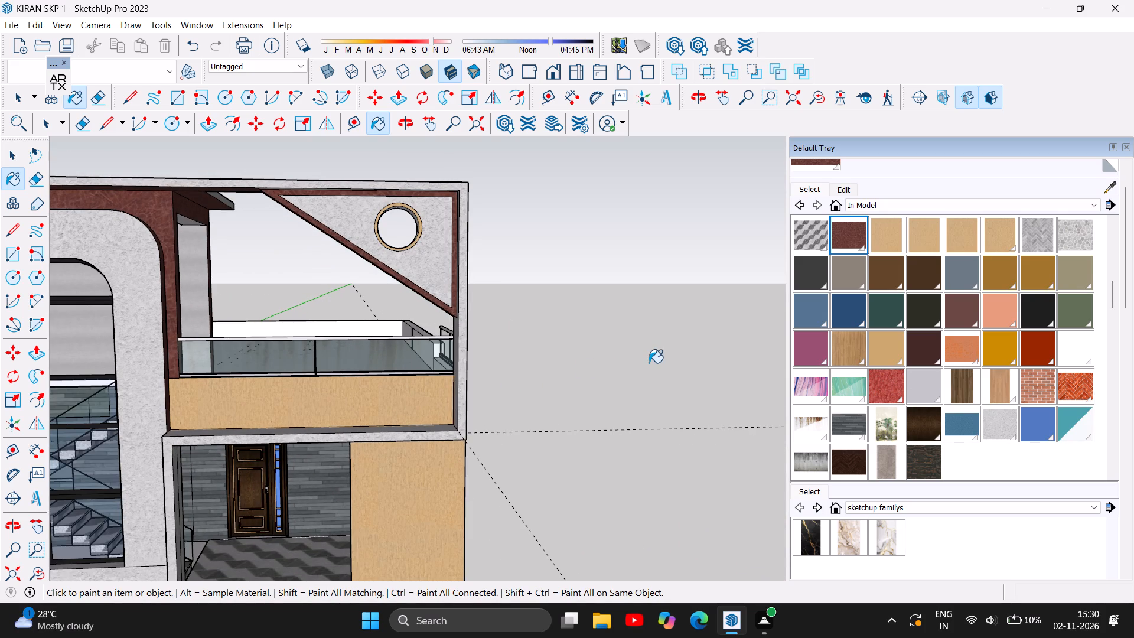
pyautogui.scroll(-3, 588, 324)
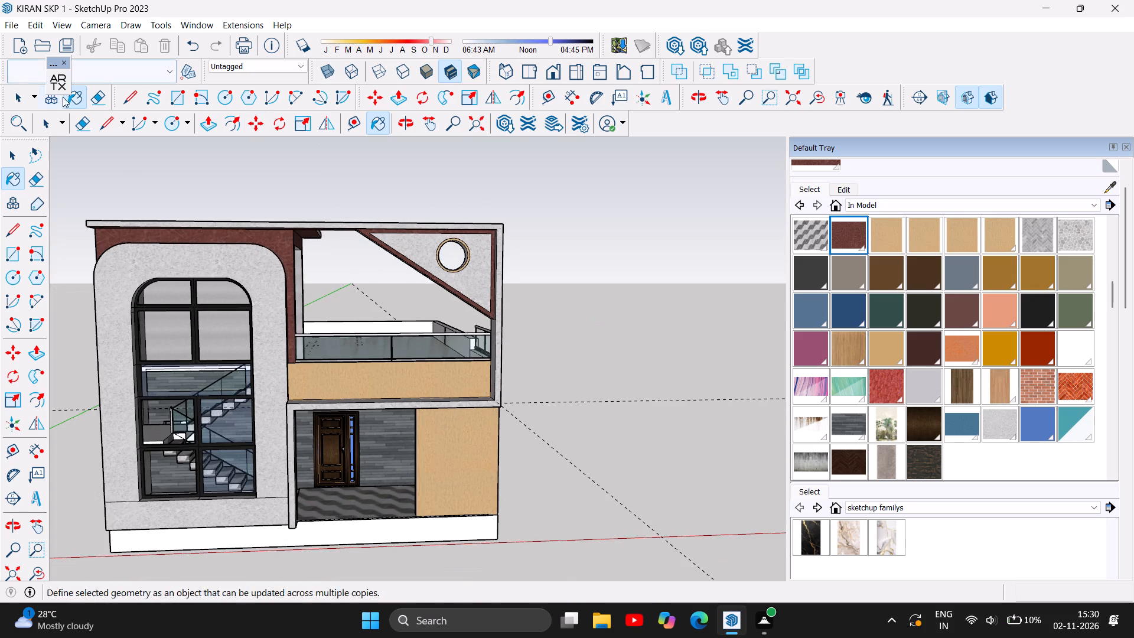
# Open the Architextures extension and start a new texture.
pyautogui.click(57, 80)
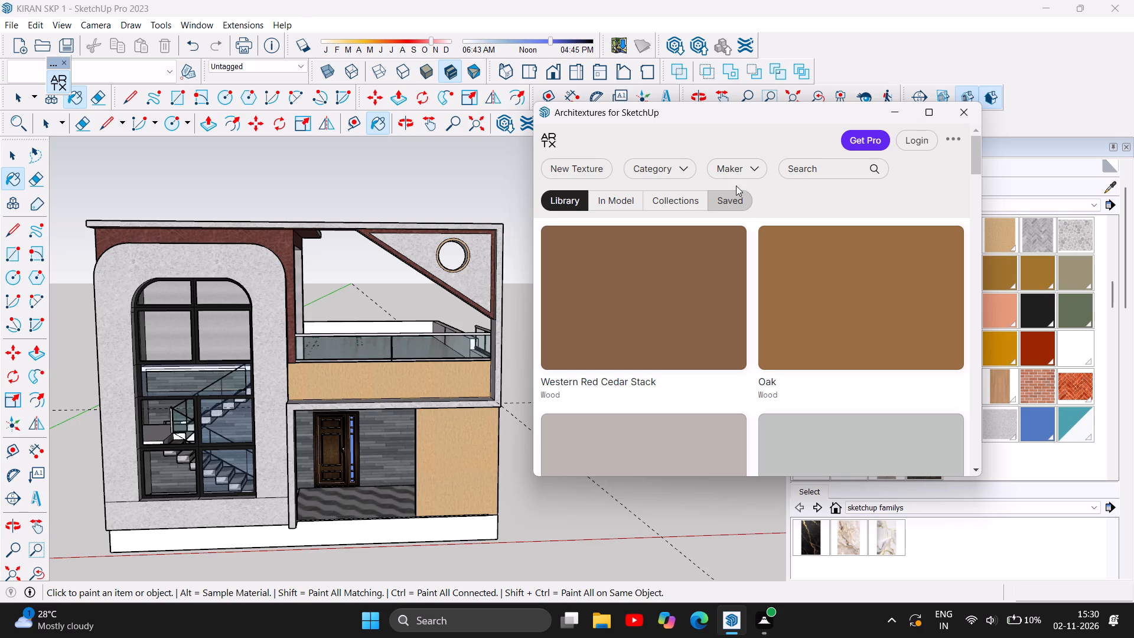
pyautogui.click(590, 171)
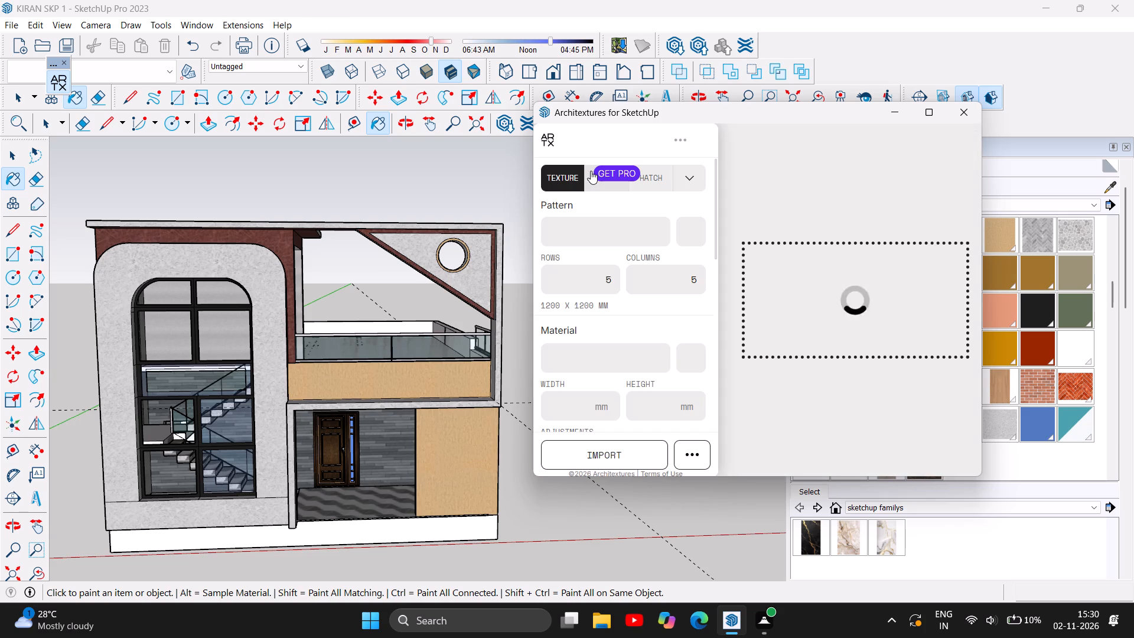
# Browse the texture's pattern library, from the brick bonds through the paving patterns to the triangle patterns.
pyautogui.click(658, 231)
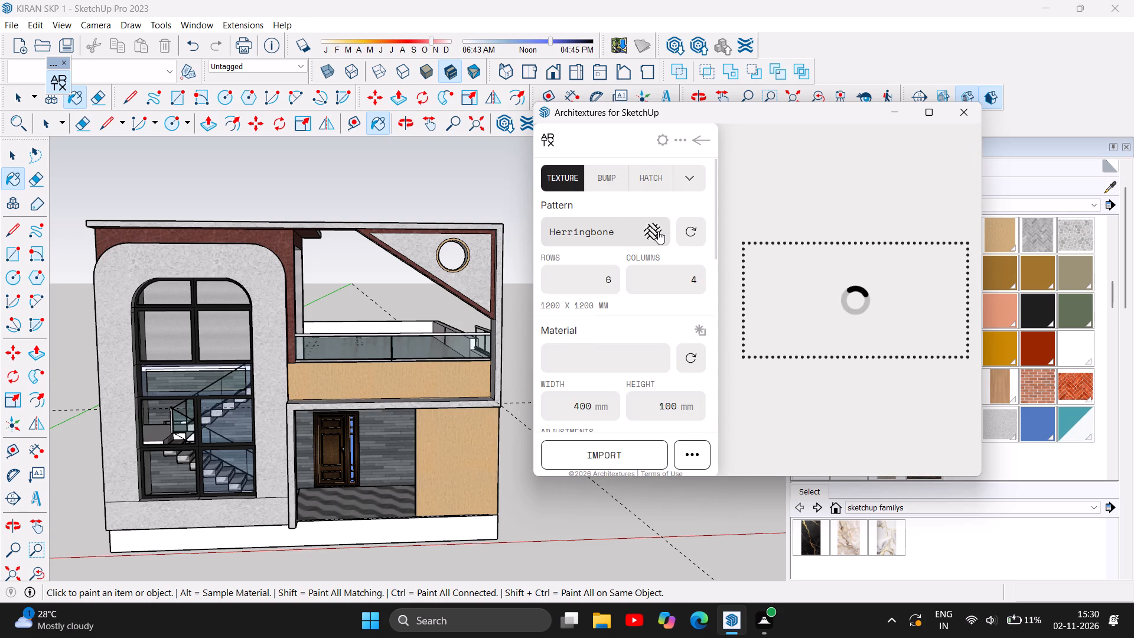
pyautogui.scroll(-1, 790, 356)
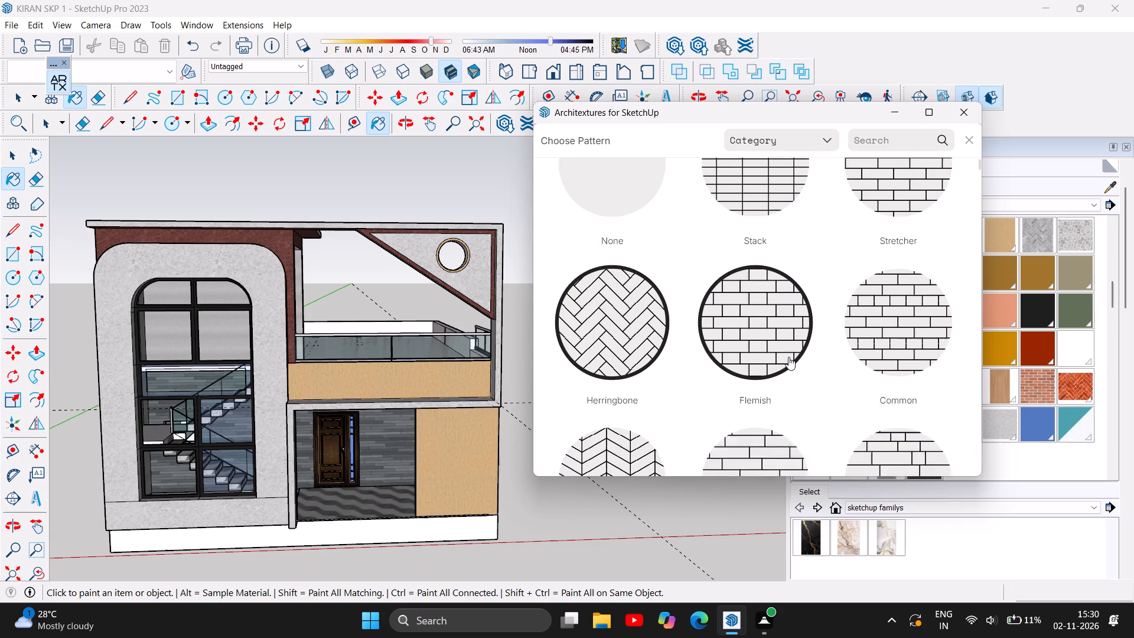
pyautogui.scroll(-5, 787, 357)
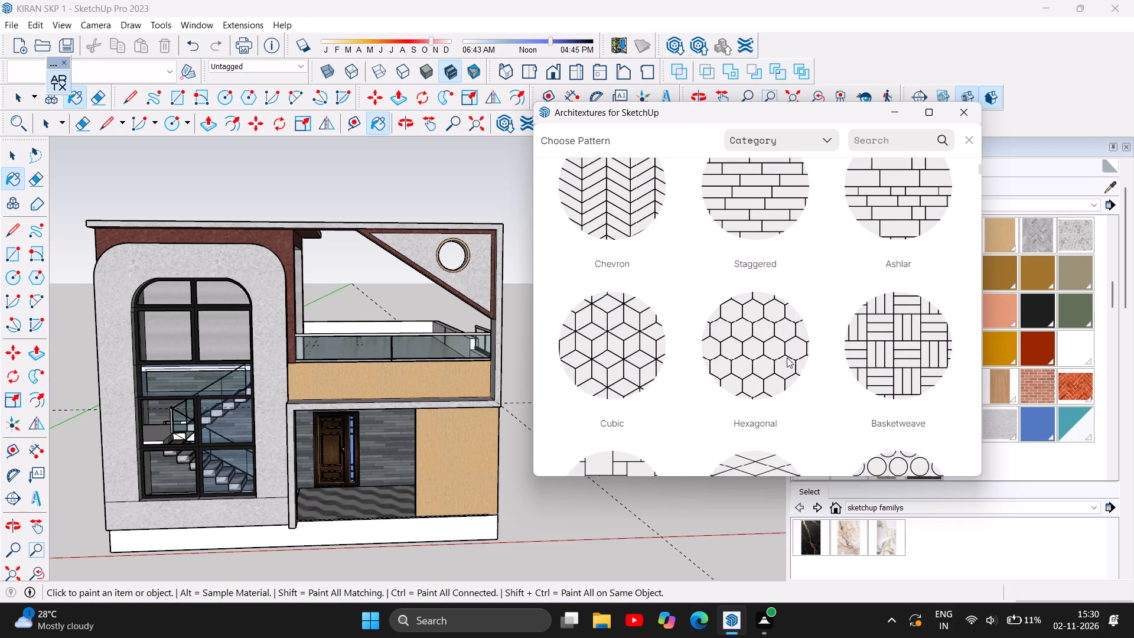
pyautogui.scroll(-4, 787, 357)
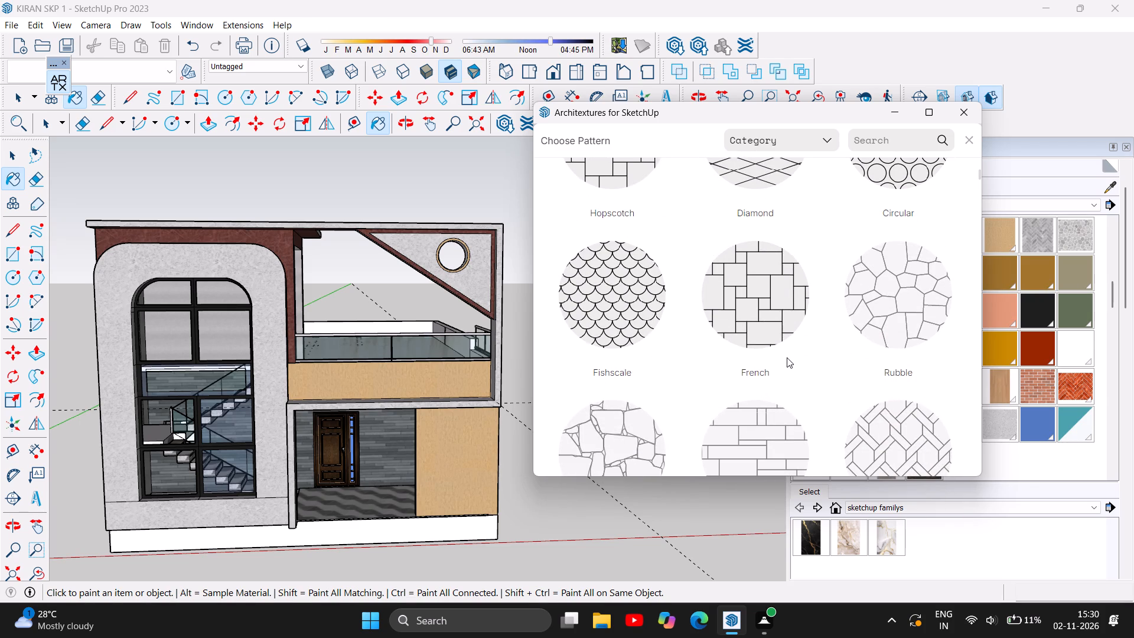
pyautogui.scroll(-3, 784, 361)
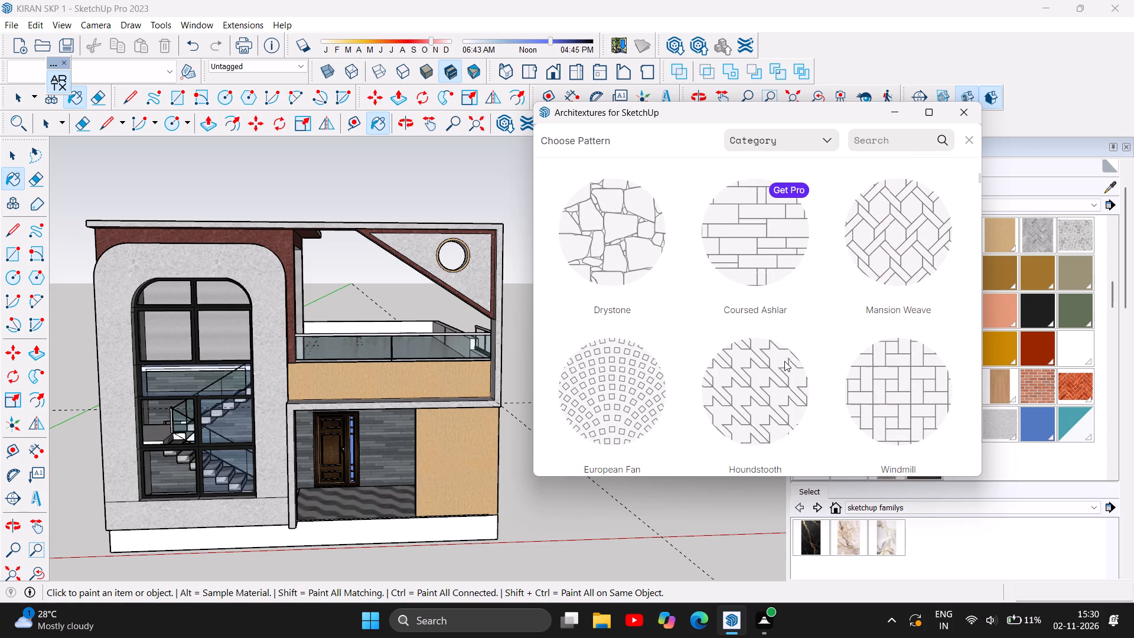
pyautogui.scroll(-2, 784, 361)
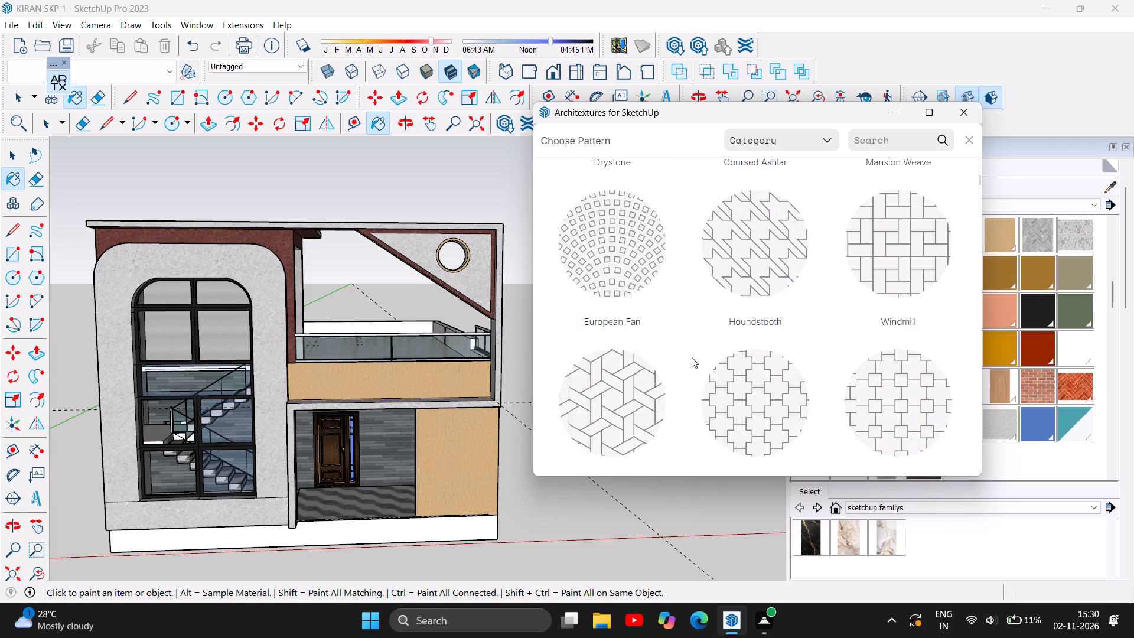
pyautogui.scroll(-5, 692, 357)
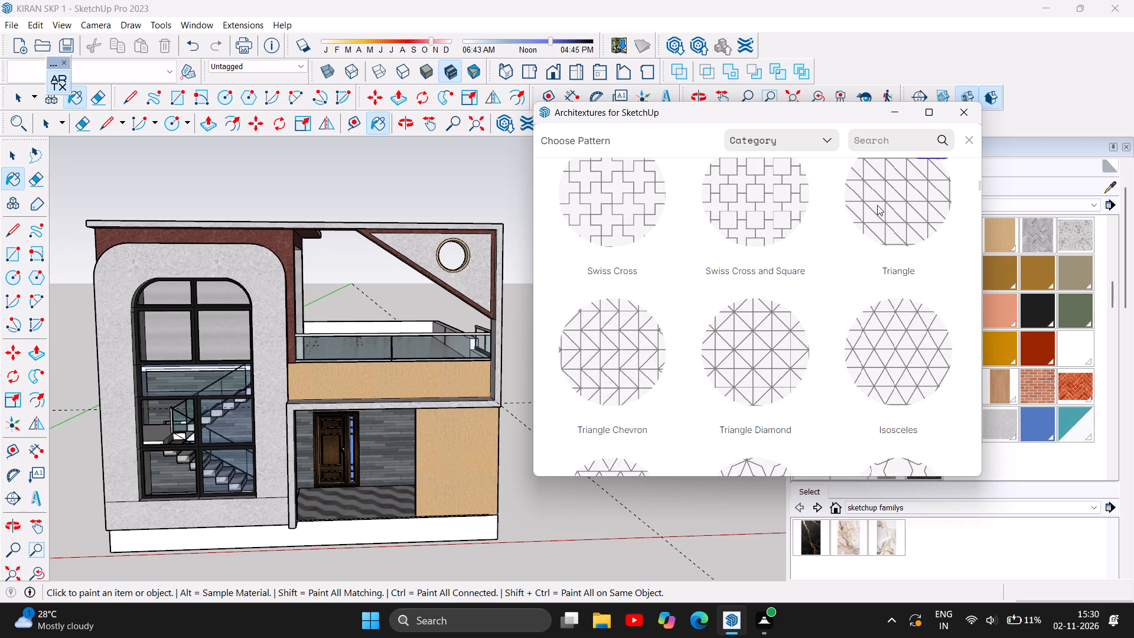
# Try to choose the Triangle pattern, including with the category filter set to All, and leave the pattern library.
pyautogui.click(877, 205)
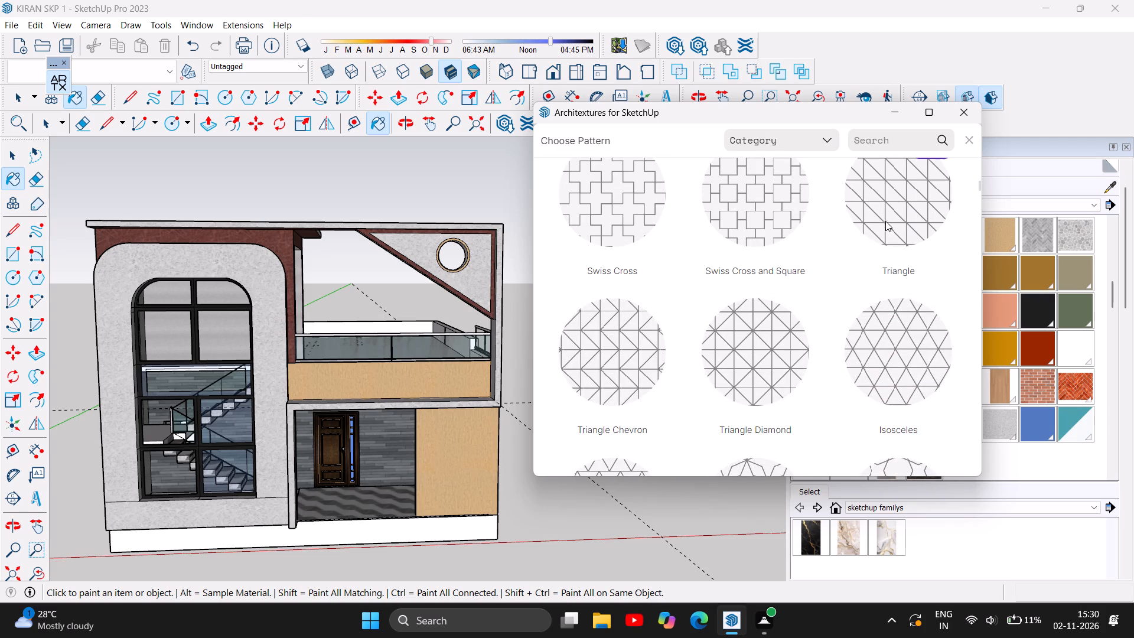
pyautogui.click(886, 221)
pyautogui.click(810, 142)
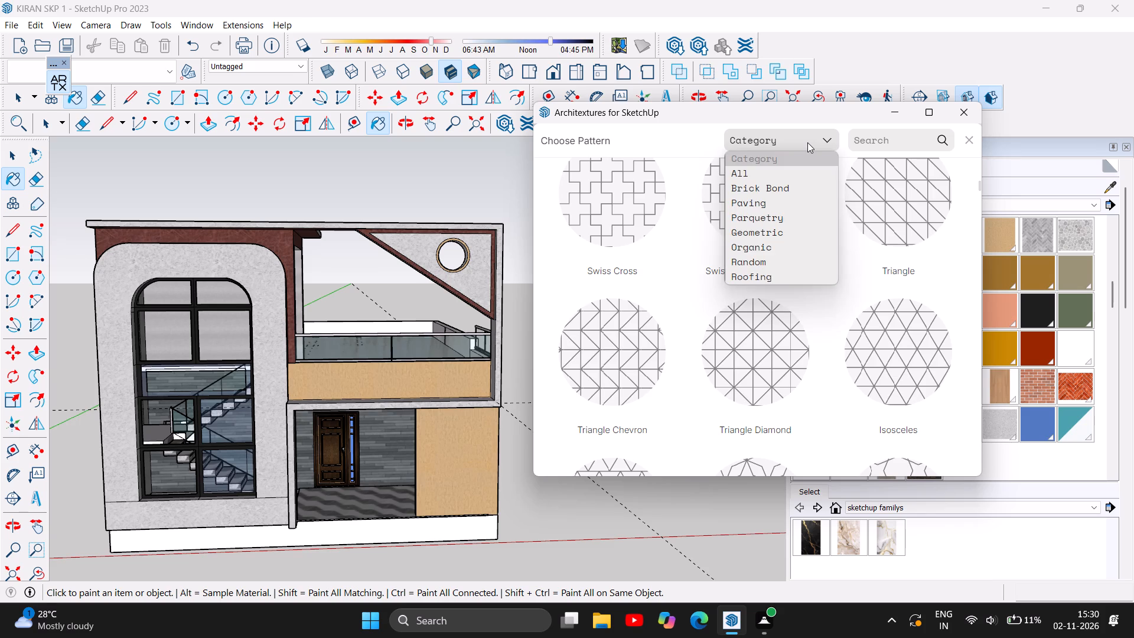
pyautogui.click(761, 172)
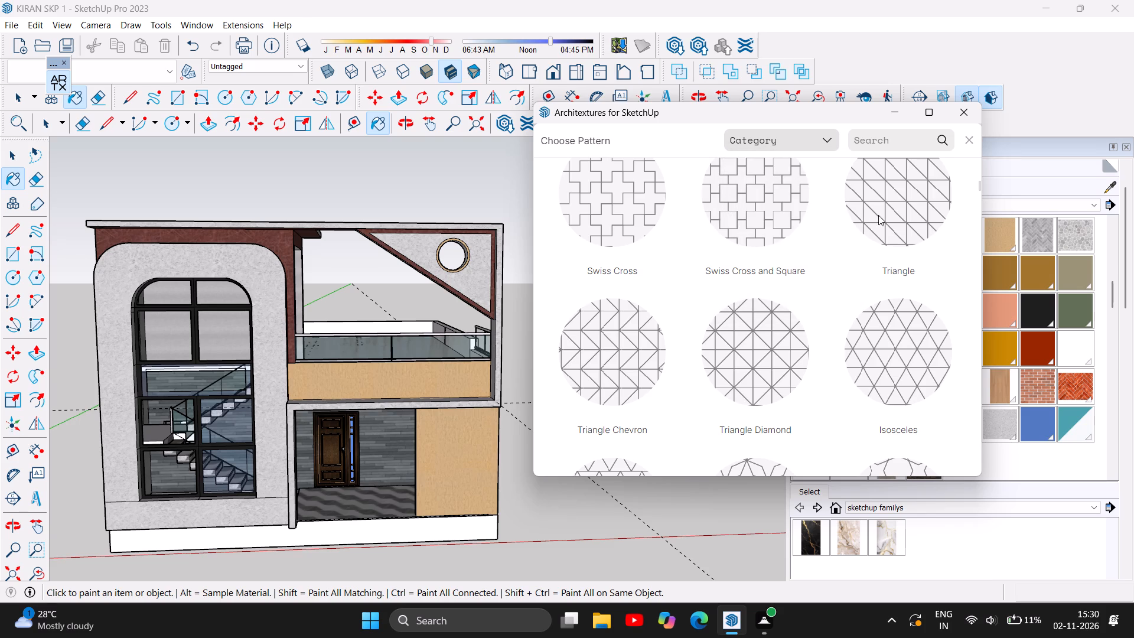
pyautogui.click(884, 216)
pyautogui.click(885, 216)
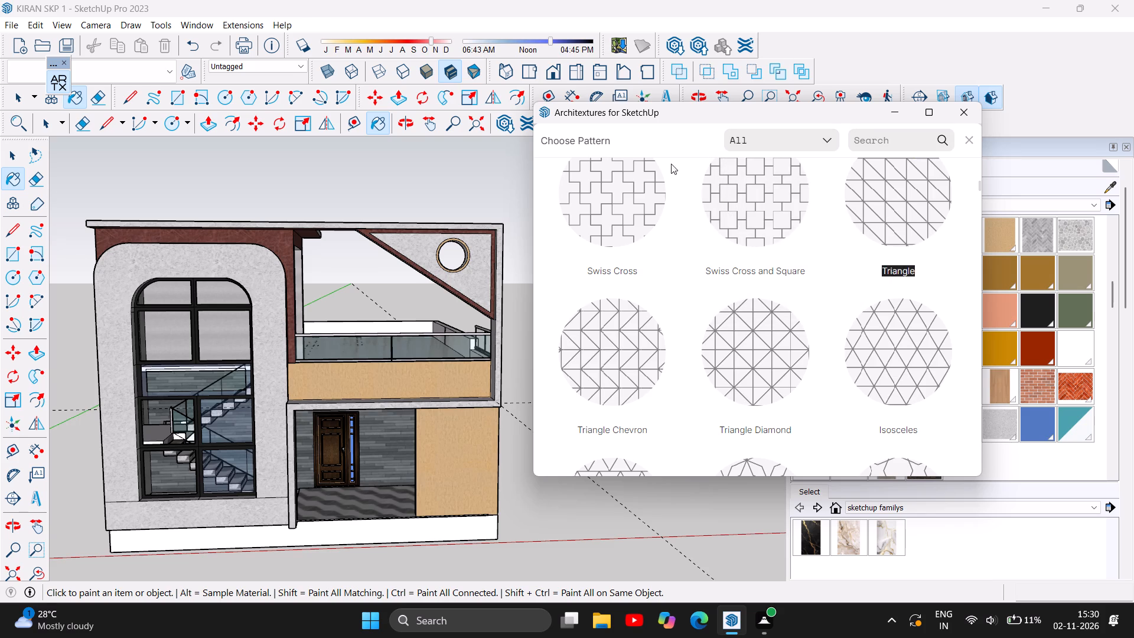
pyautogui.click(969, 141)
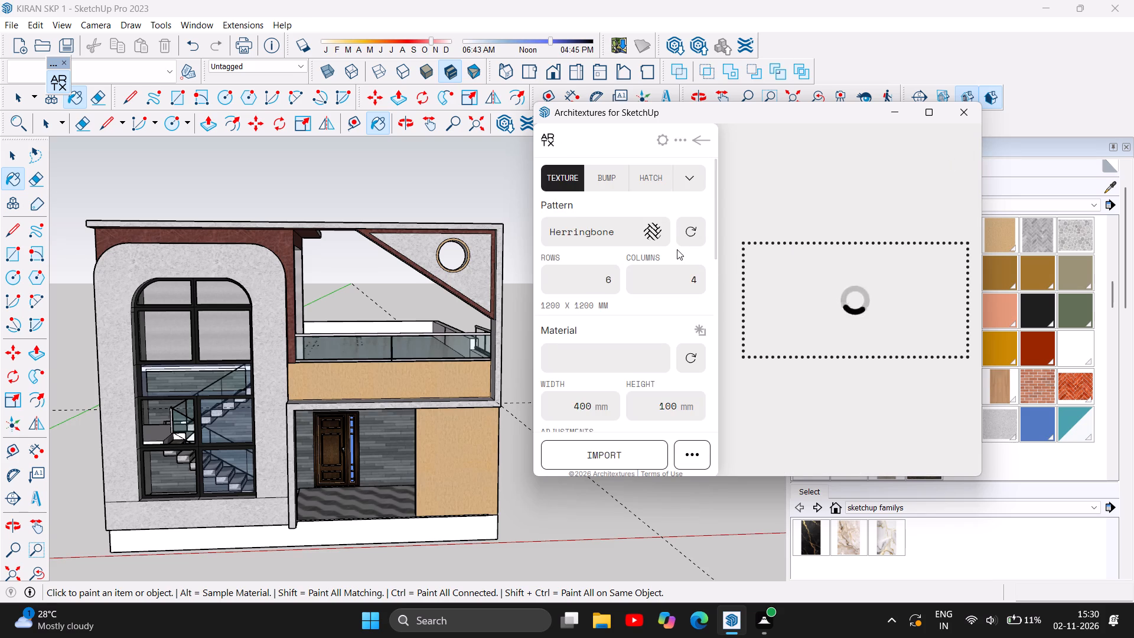